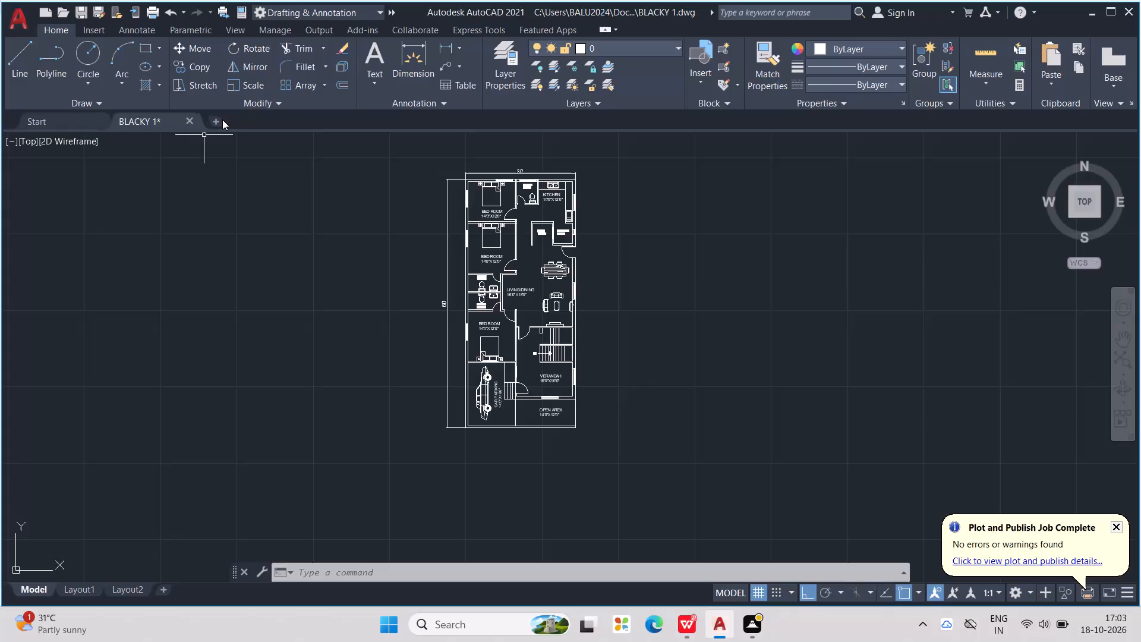
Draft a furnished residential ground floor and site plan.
Create a new blank drawing alongside the open BLACKY 1 floor plan.
{"action": "left_click", "coordinate": [220, 119]}
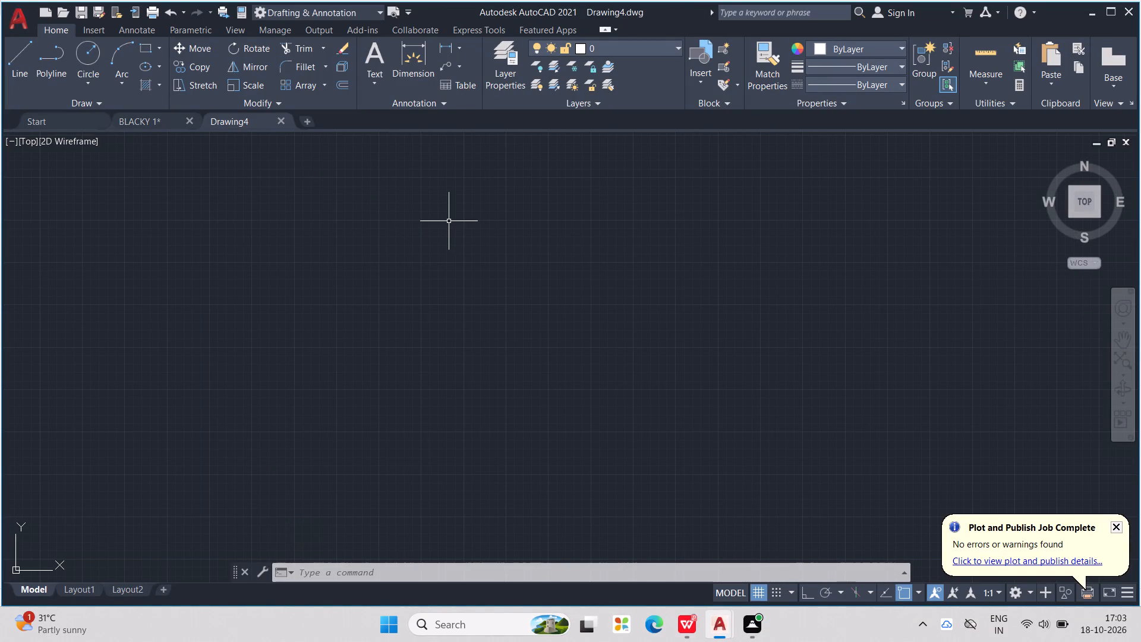
Set the drawing units to Engineering length with 0'-0.0" precision and an insertion scale in inches.
{"action": "type", "text": "UM"}
{"action": "key", "text": "BackSpace"}
{"action": "key", "text": "n"}
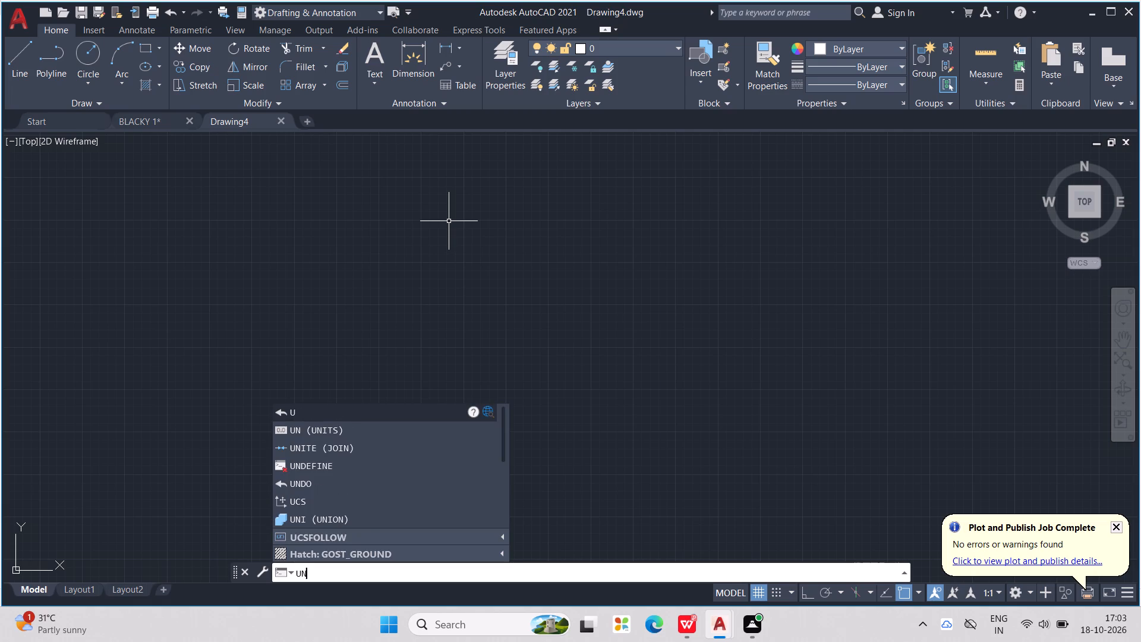
{"action": "key", "text": "Return"}
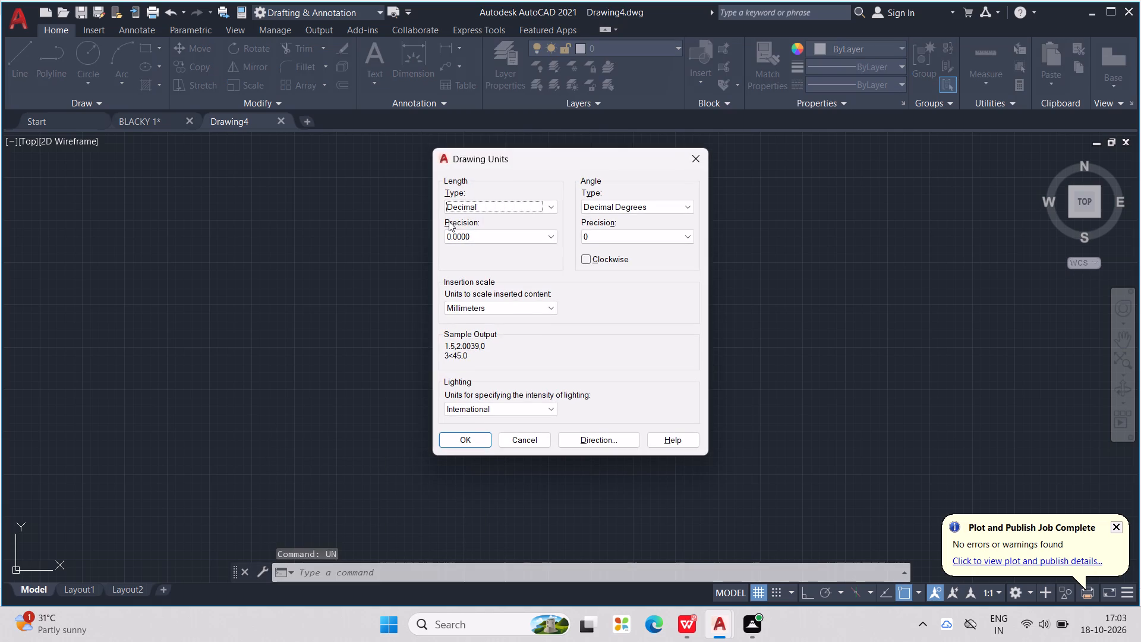
{"action": "left_click", "coordinate": [546, 204]}
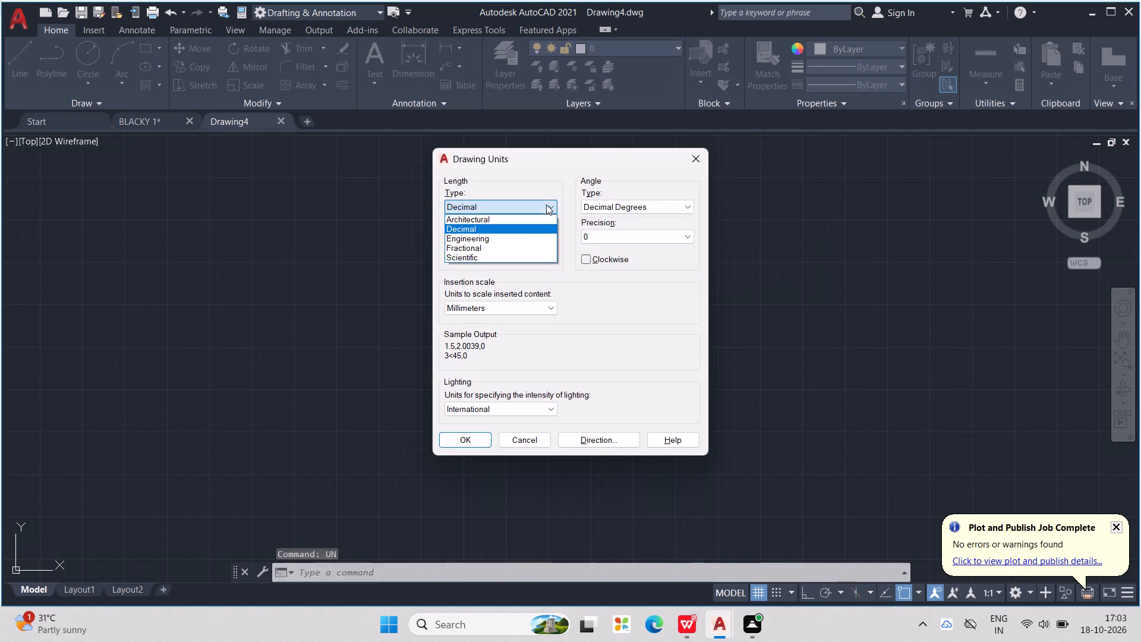
{"action": "left_click", "coordinate": [527, 235]}
{"action": "left_click", "coordinate": [527, 240]}
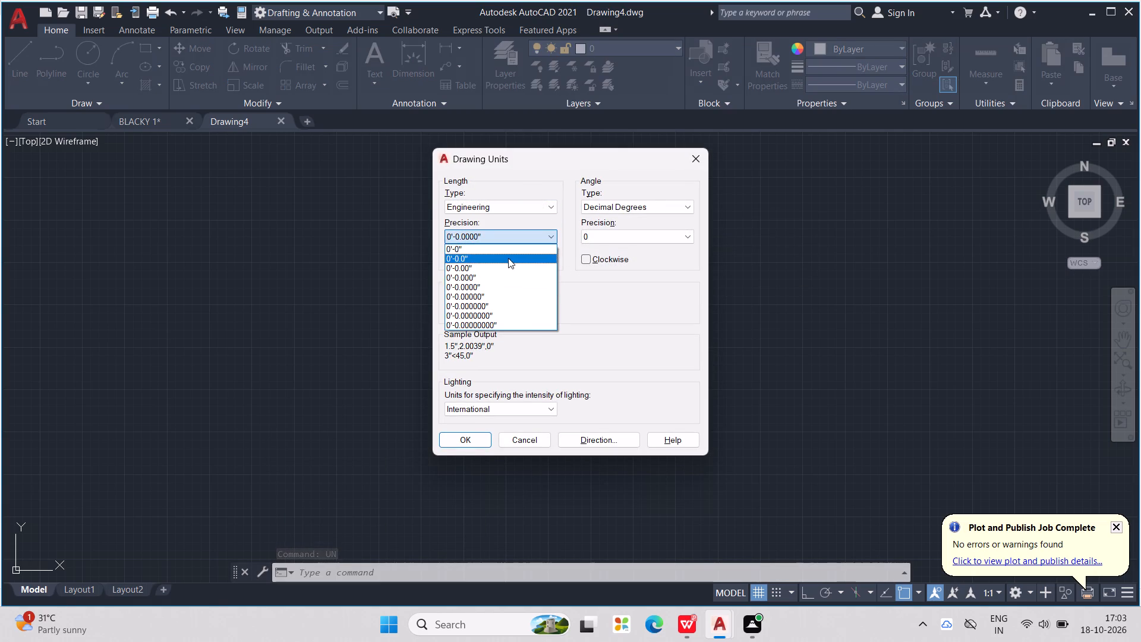
{"action": "left_click", "coordinate": [508, 258]}
{"action": "left_click", "coordinate": [495, 308]}
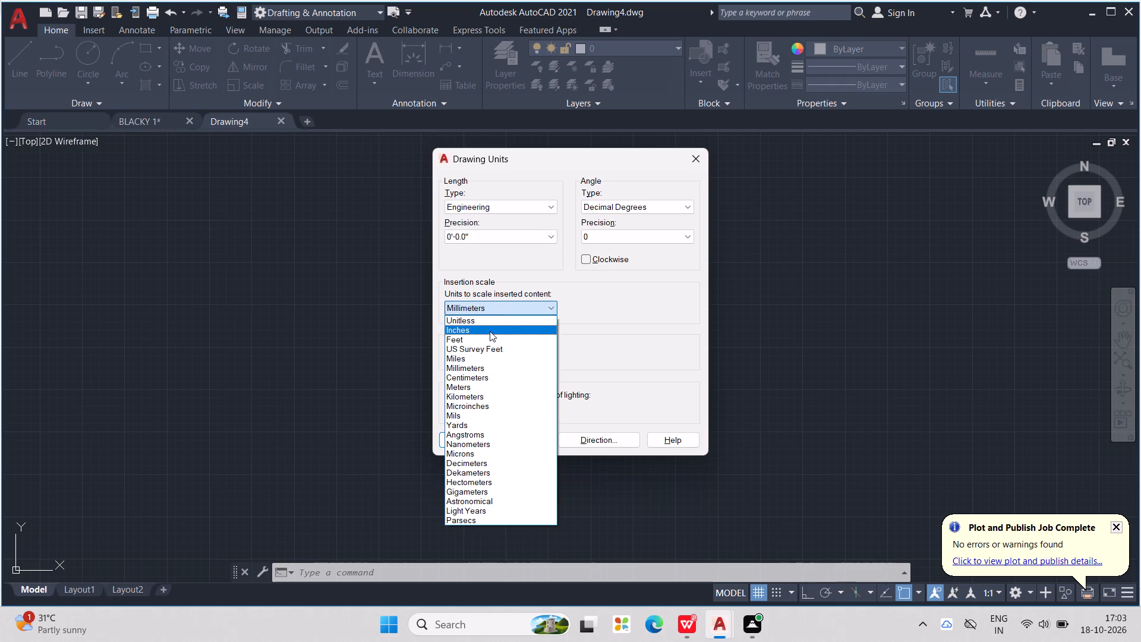
{"action": "left_click", "coordinate": [490, 331]}
{"action": "left_click", "coordinate": [460, 446]}
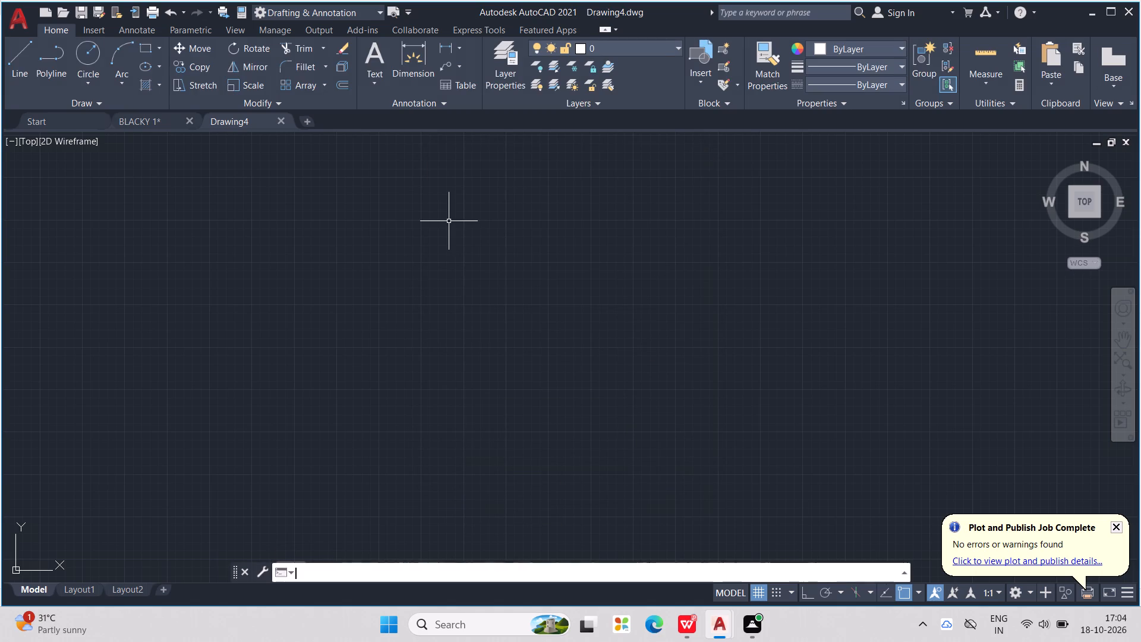
Modify the ISO-25 dimension style to use a text height of 12".
{"action": "key", "text": "d"}
{"action": "key", "text": "Return"}
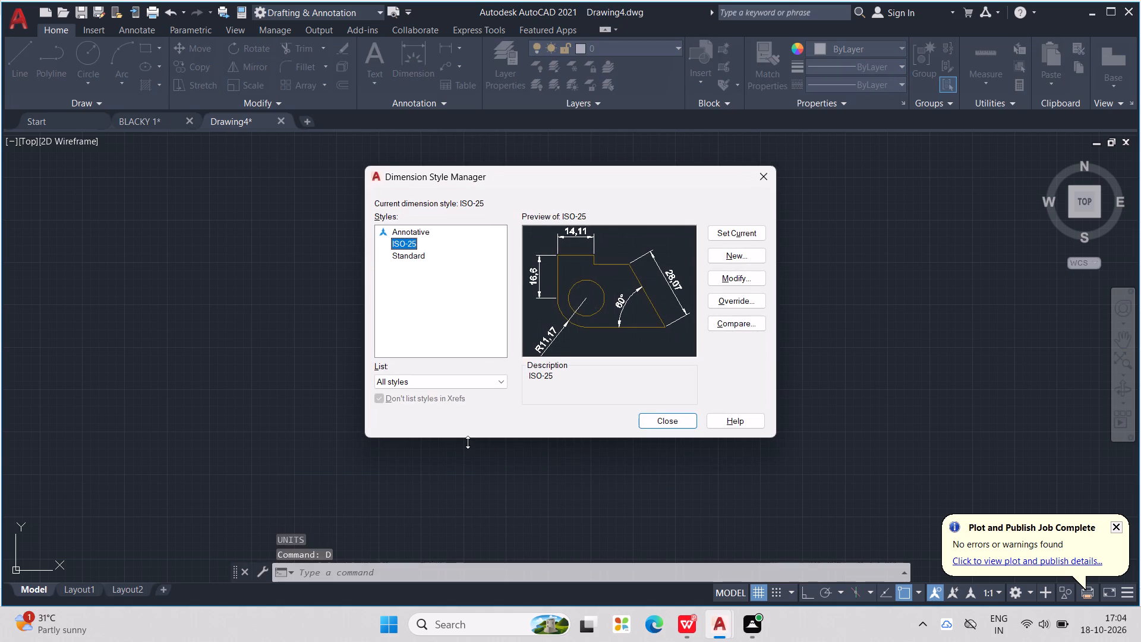
{"action": "left_click", "coordinate": [753, 282]}
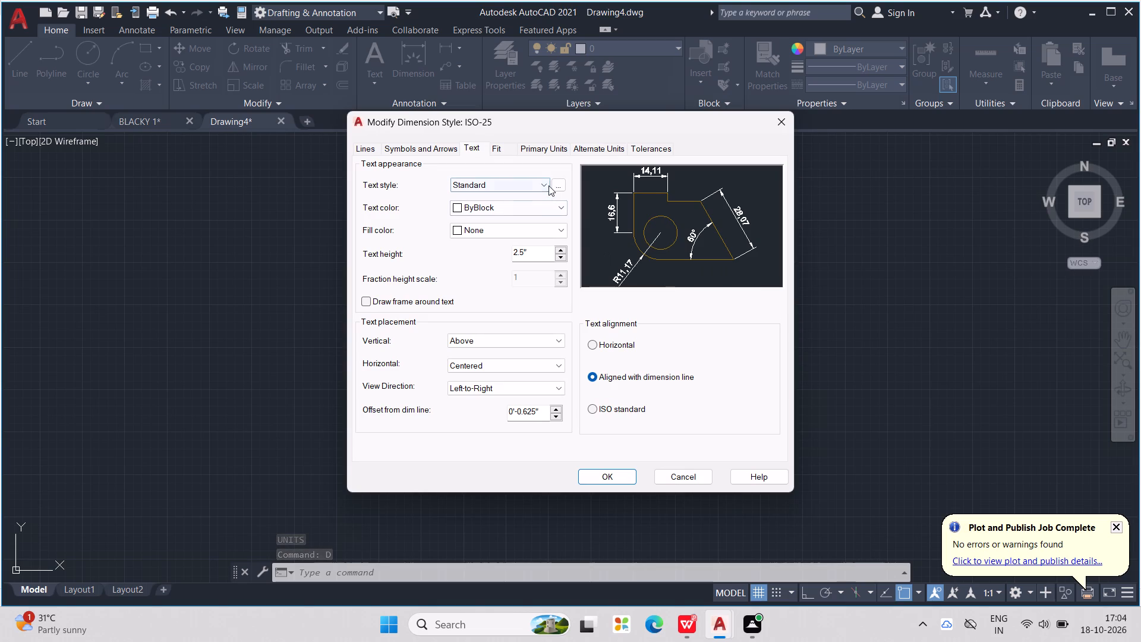
{"action": "left_click_drag", "start_coordinate": [546, 250], "coordinate": [453, 259]}
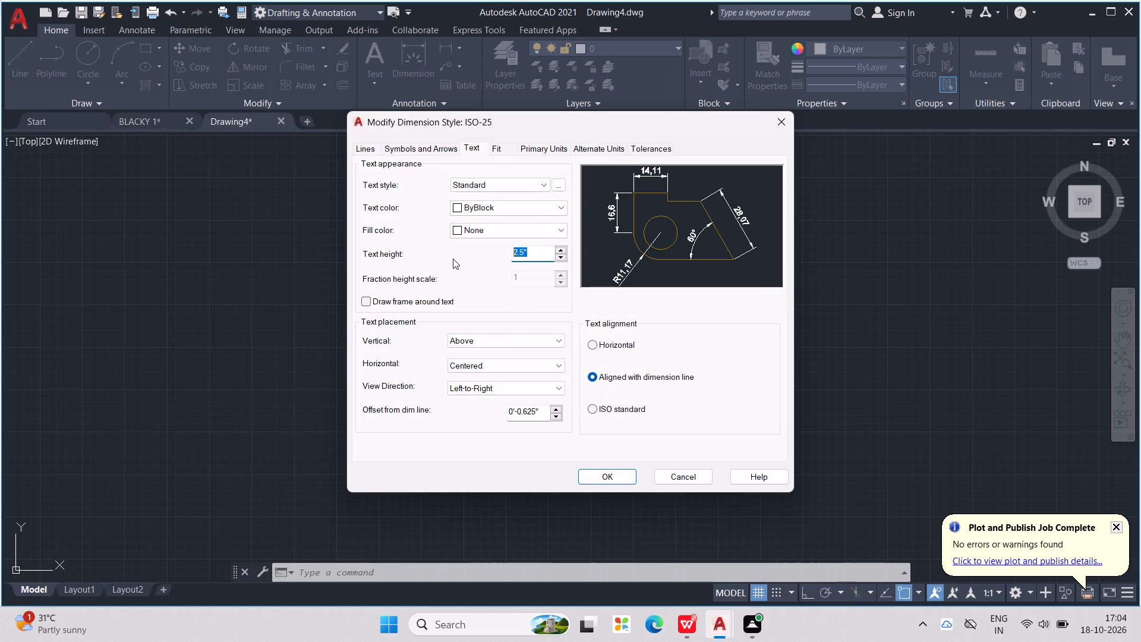
{"action": "type", "text": "12\""}
{"action": "key", "text": "Return"}
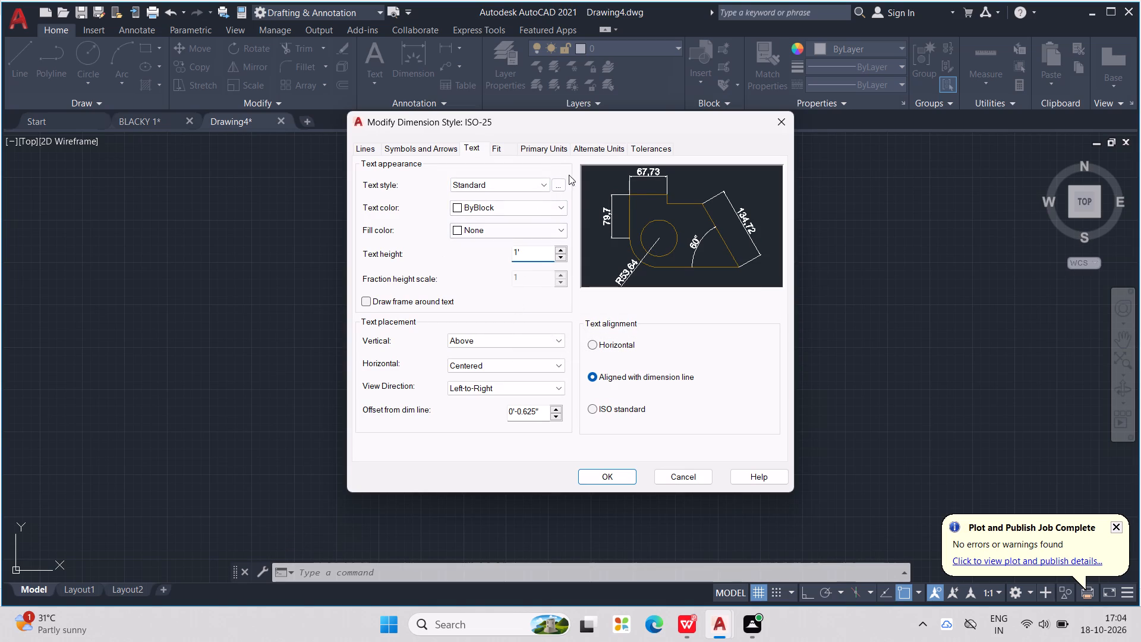
Set the ISO-25 style's primary units to Engineering with 0'-0.0" precision and make the style current.
{"action": "left_click", "coordinate": [549, 146]}
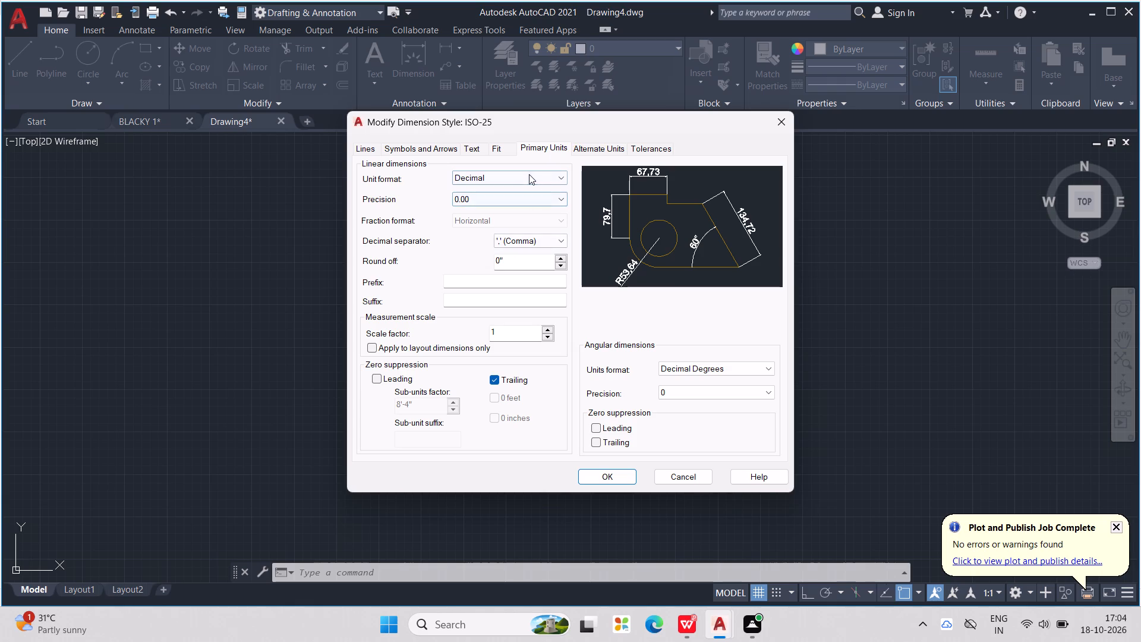
{"action": "left_click", "coordinate": [529, 174]}
{"action": "left_click", "coordinate": [507, 212]}
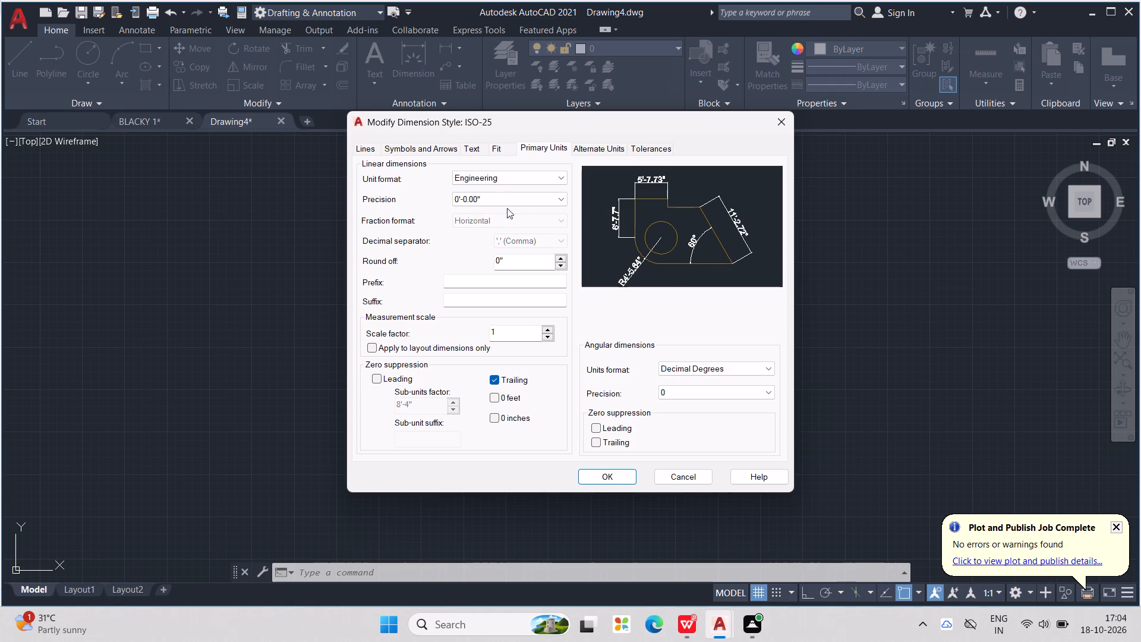
{"action": "left_click", "coordinate": [508, 203]}
{"action": "left_click", "coordinate": [496, 217]}
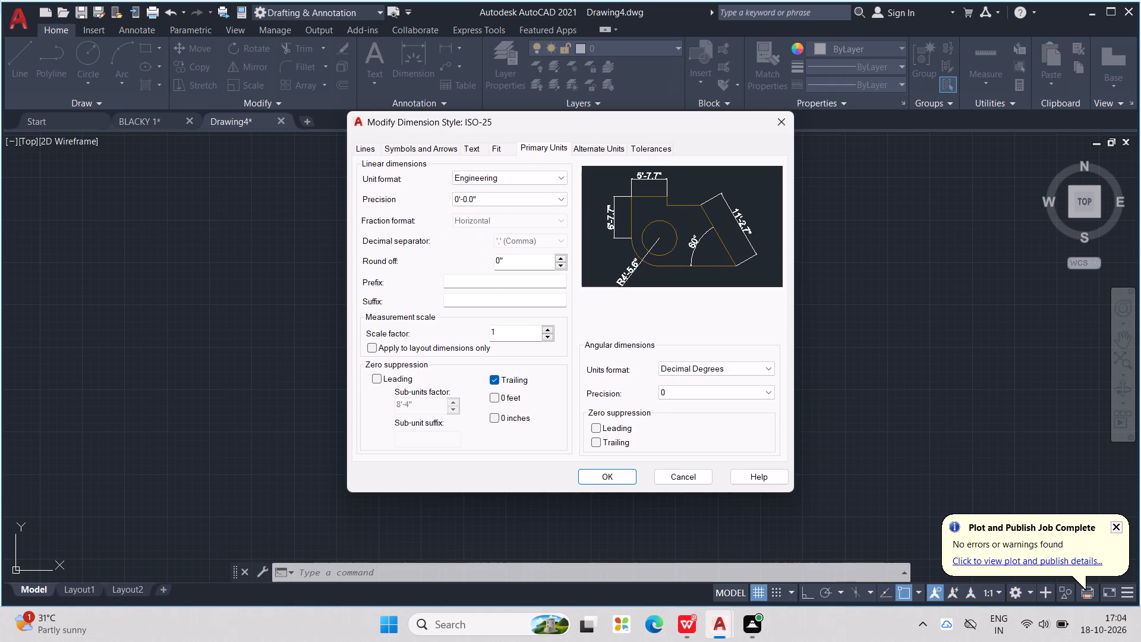
{"action": "left_click", "coordinate": [608, 469]}
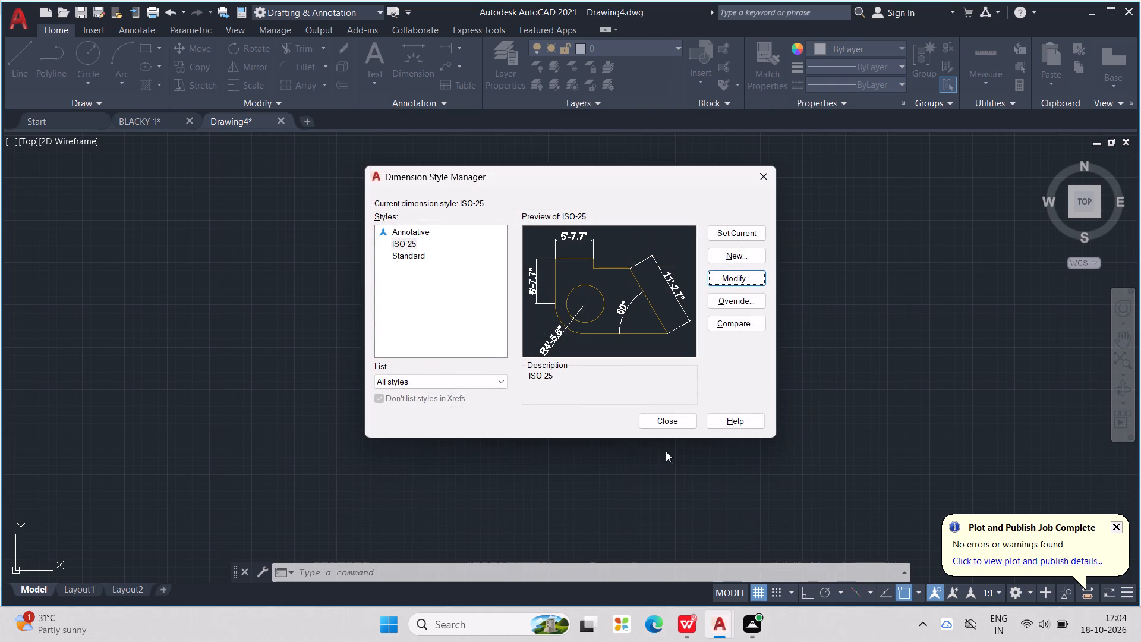
{"action": "left_click", "coordinate": [746, 231]}
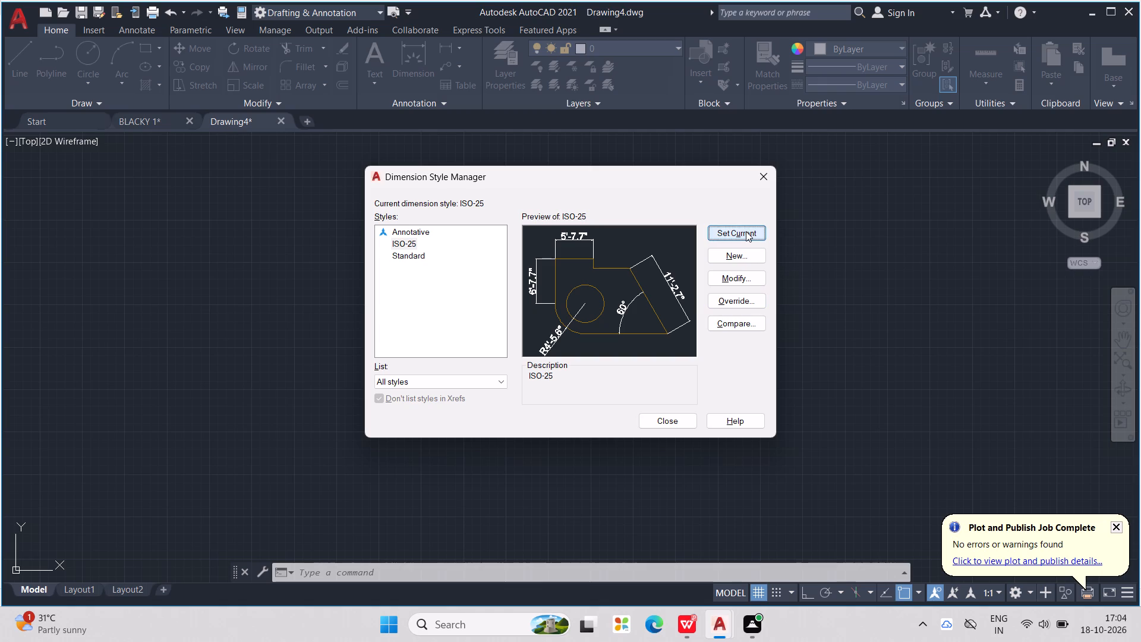
{"action": "left_click", "coordinate": [670, 427]}
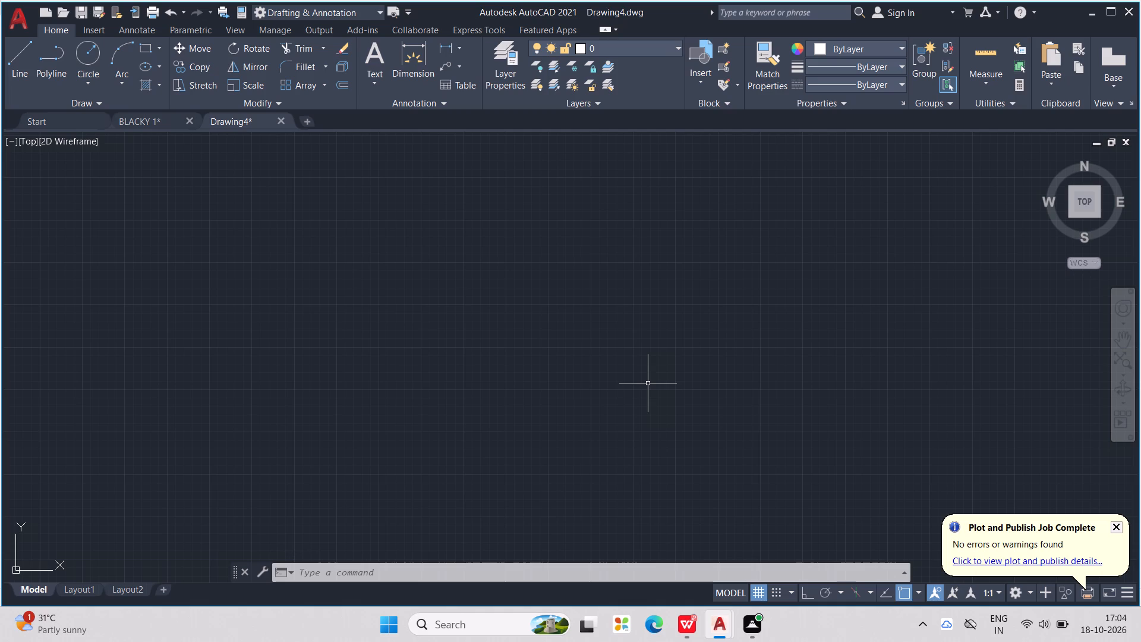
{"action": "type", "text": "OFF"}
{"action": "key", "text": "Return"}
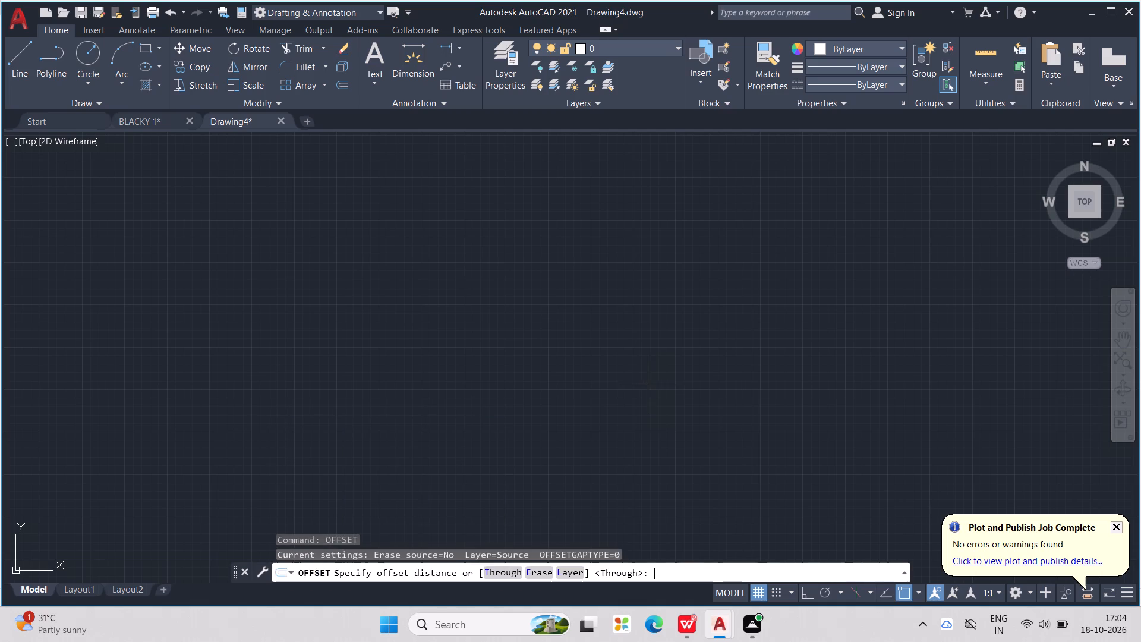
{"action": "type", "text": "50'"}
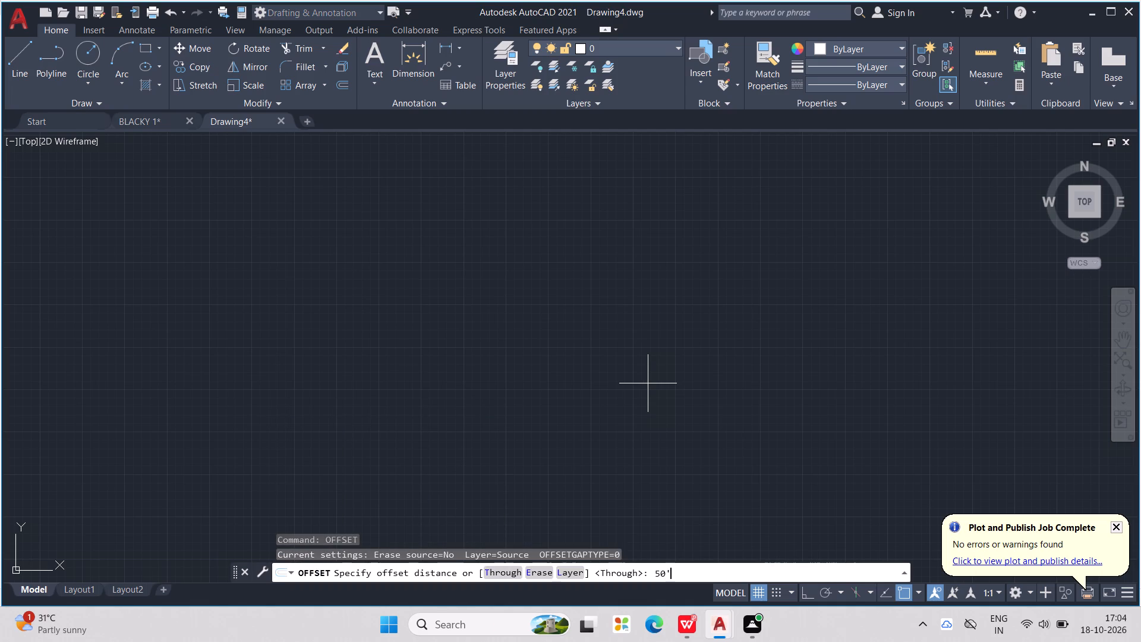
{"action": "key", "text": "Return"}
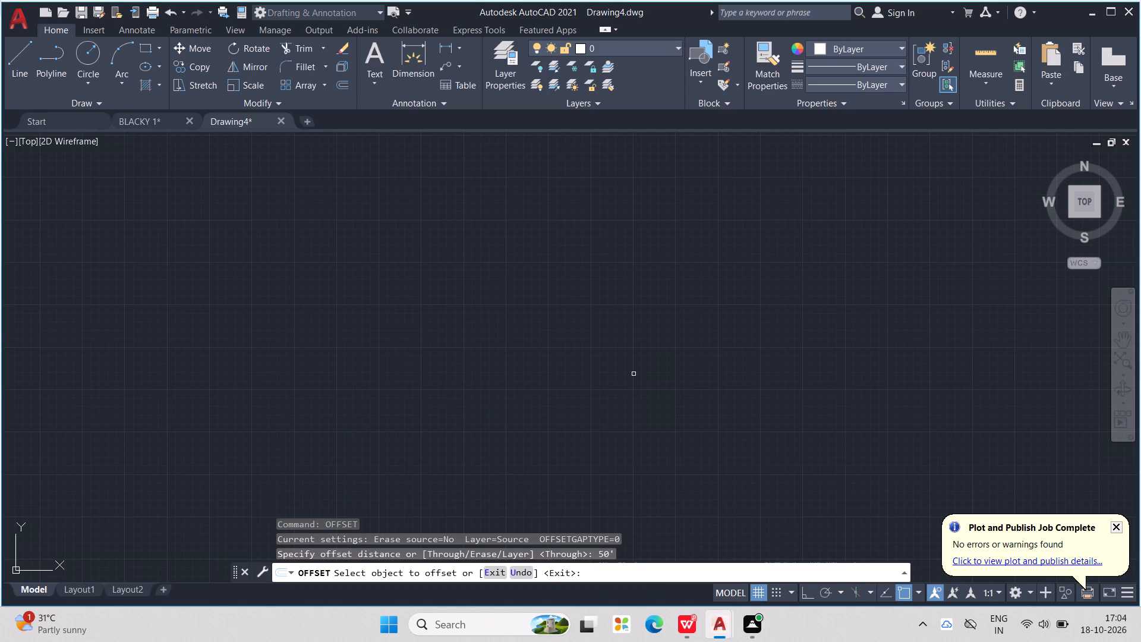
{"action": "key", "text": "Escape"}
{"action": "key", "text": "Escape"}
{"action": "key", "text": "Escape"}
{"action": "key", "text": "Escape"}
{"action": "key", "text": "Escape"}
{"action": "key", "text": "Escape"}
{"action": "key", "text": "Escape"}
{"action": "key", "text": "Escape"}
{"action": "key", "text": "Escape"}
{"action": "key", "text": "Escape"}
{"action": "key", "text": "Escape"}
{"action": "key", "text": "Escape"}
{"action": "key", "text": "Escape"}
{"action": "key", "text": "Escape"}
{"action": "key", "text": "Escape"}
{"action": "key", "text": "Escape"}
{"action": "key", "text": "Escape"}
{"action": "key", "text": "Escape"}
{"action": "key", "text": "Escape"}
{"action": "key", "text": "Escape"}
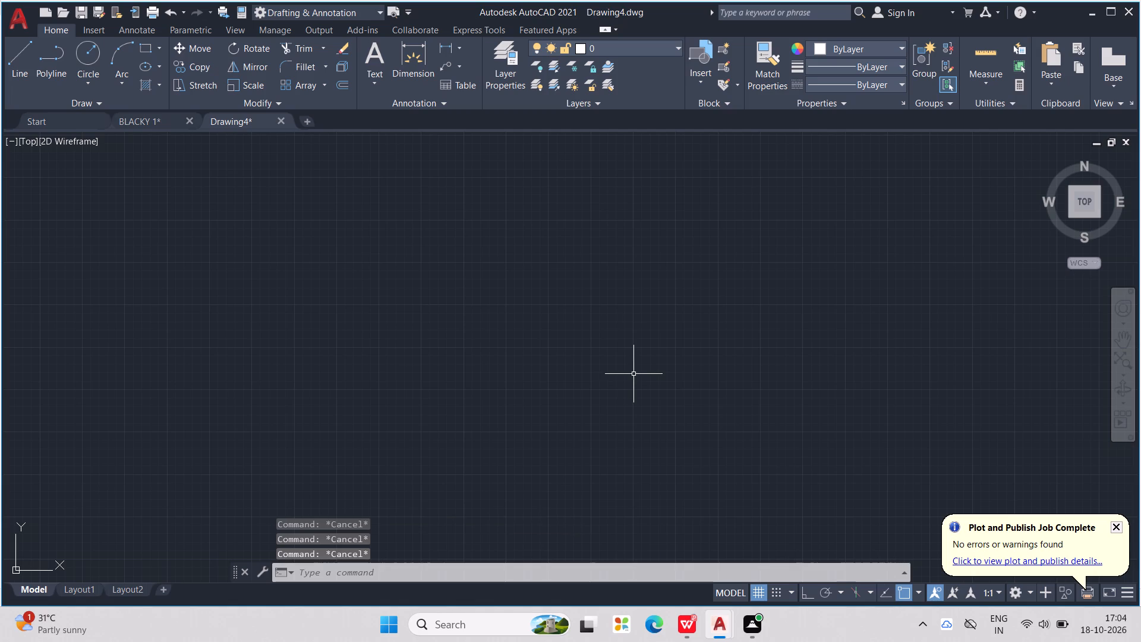
Draw a 50' horizontal line with Ortho on as the top edge of the plan outline.
{"action": "key", "text": "l"}
{"action": "key", "text": "Return"}
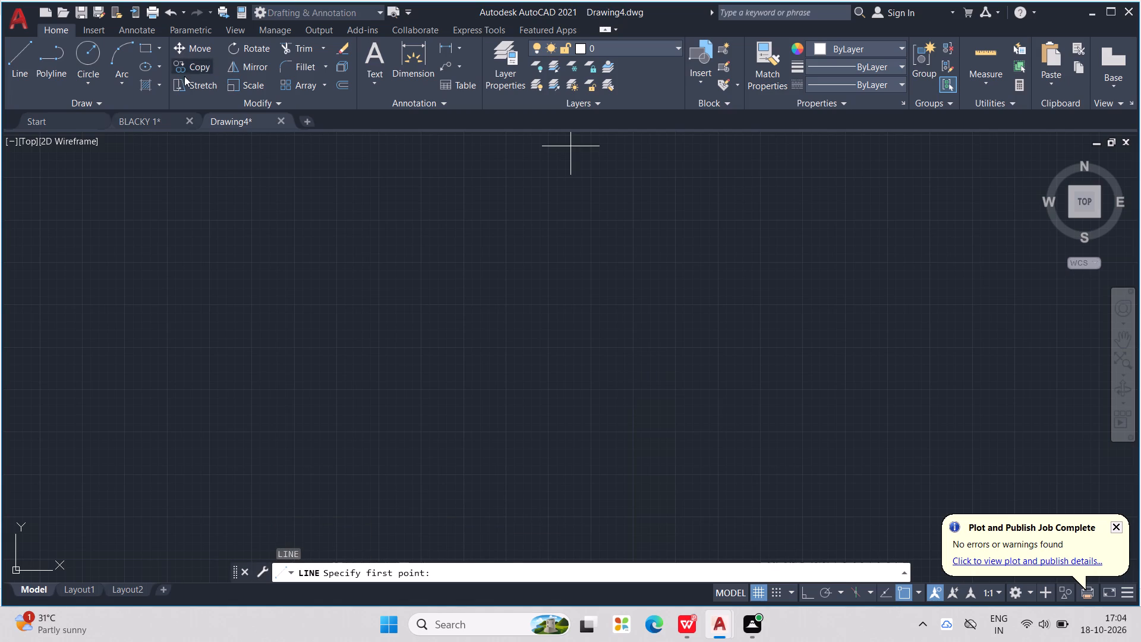
{"action": "left_click_drag", "start_coordinate": [402, 235], "coordinate": [418, 235]}
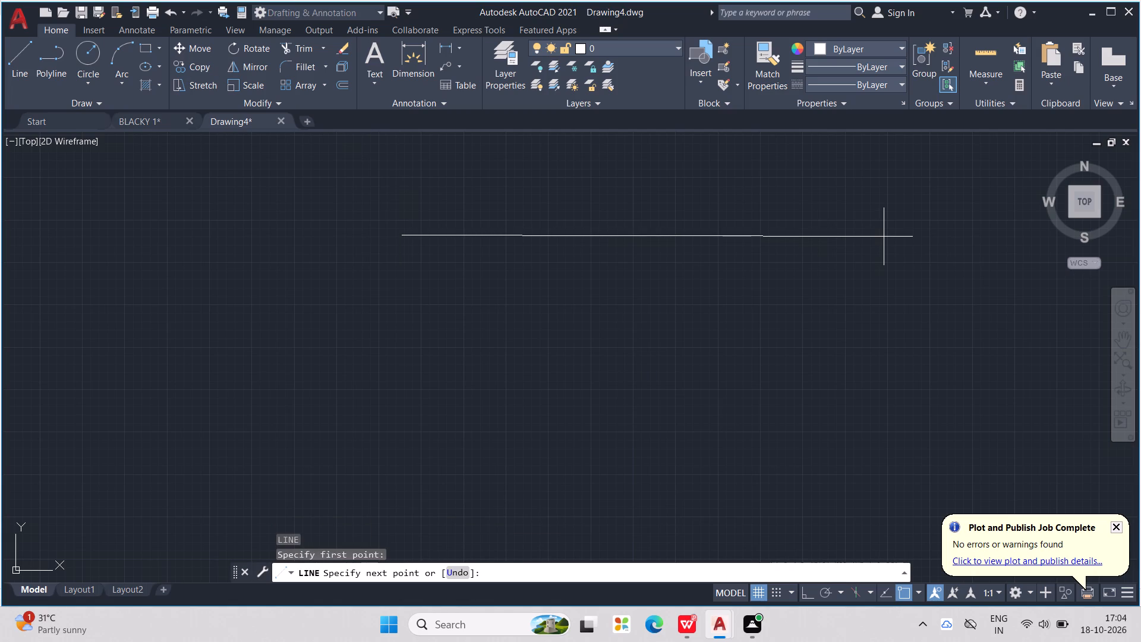
{"action": "key", "text": "F8"}
{"action": "type", "text": "50'"}
{"action": "key", "text": "Return"}
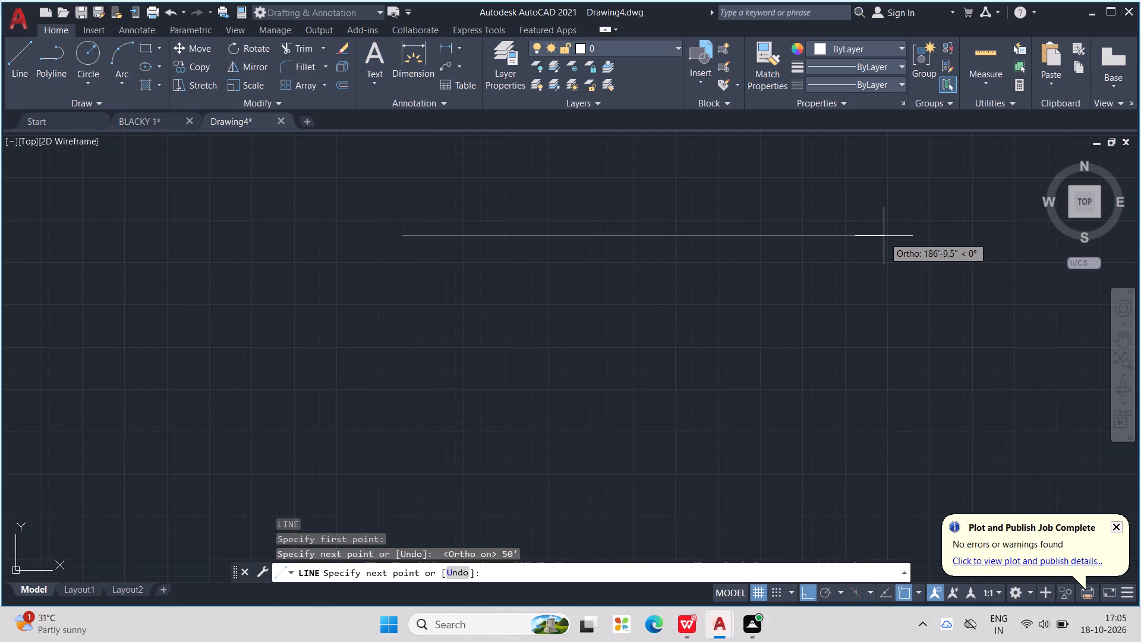
Continue the outline with a 90' vertical line down from the top edge's right end.
{"action": "middle_click_drag", "start_coordinate": [742, 355], "coordinate": [695, 275]}
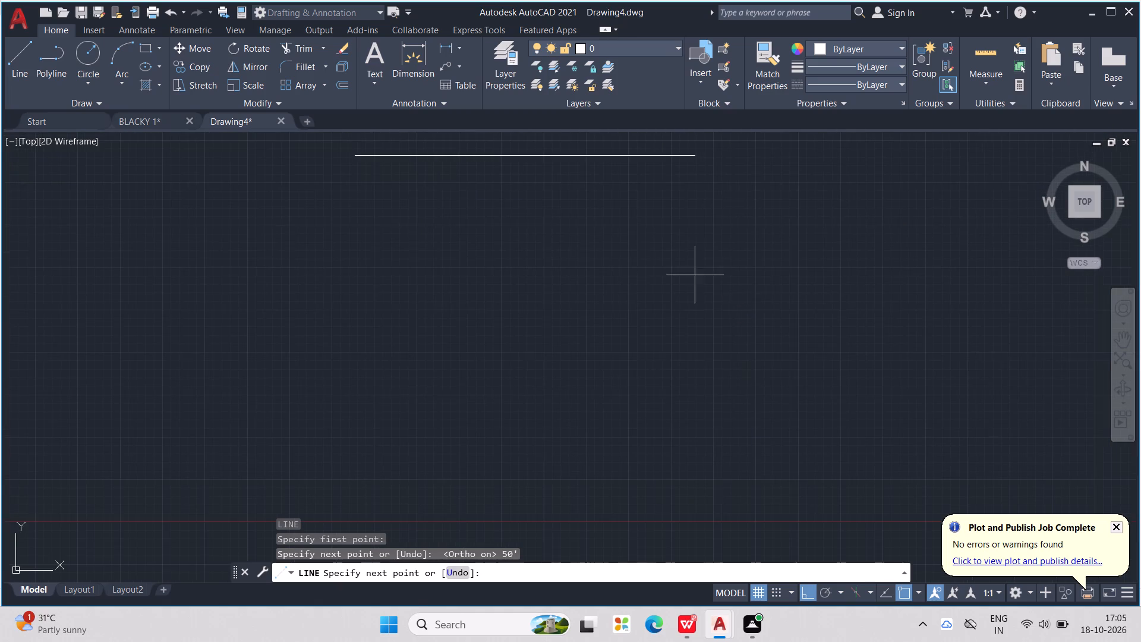
{"action": "middle_click_drag", "start_coordinate": [672, 284], "coordinate": [854, 369]}
{"action": "scroll", "coordinate": [591, 282], "scroll_direction": "up", "scroll_amount": 2}
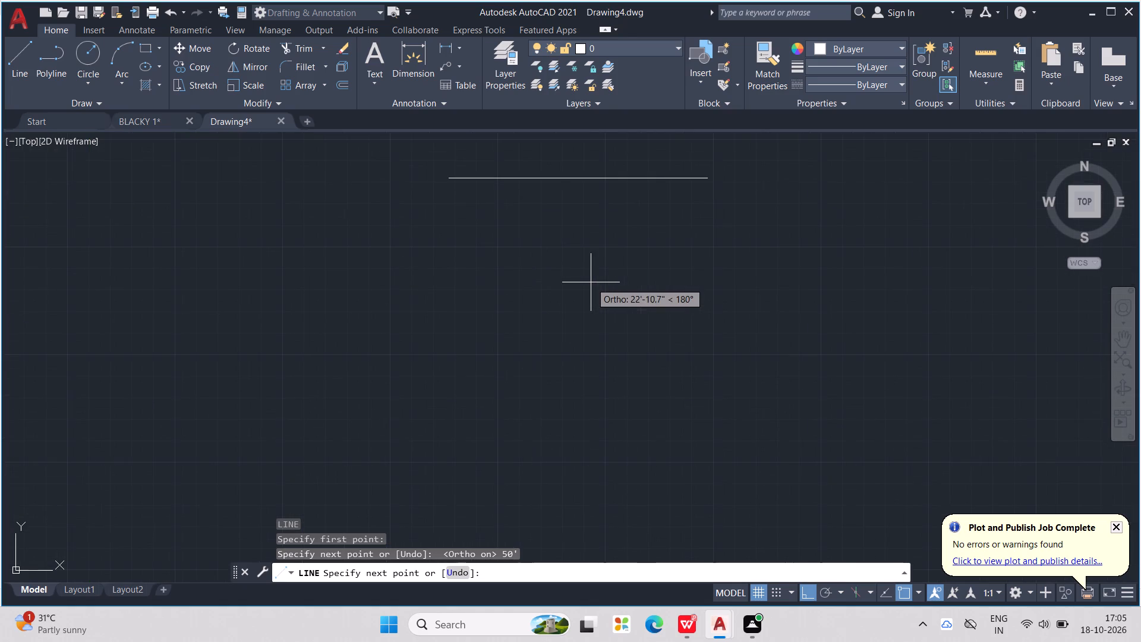
{"action": "middle_click_drag", "start_coordinate": [590, 282], "coordinate": [612, 363]}
{"action": "scroll", "coordinate": [612, 363], "scroll_direction": "down", "scroll_amount": 1}
{"action": "scroll", "coordinate": [628, 353], "scroll_direction": "up", "scroll_amount": 1}
{"action": "scroll", "coordinate": [683, 337], "scroll_direction": "up", "scroll_amount": 2}
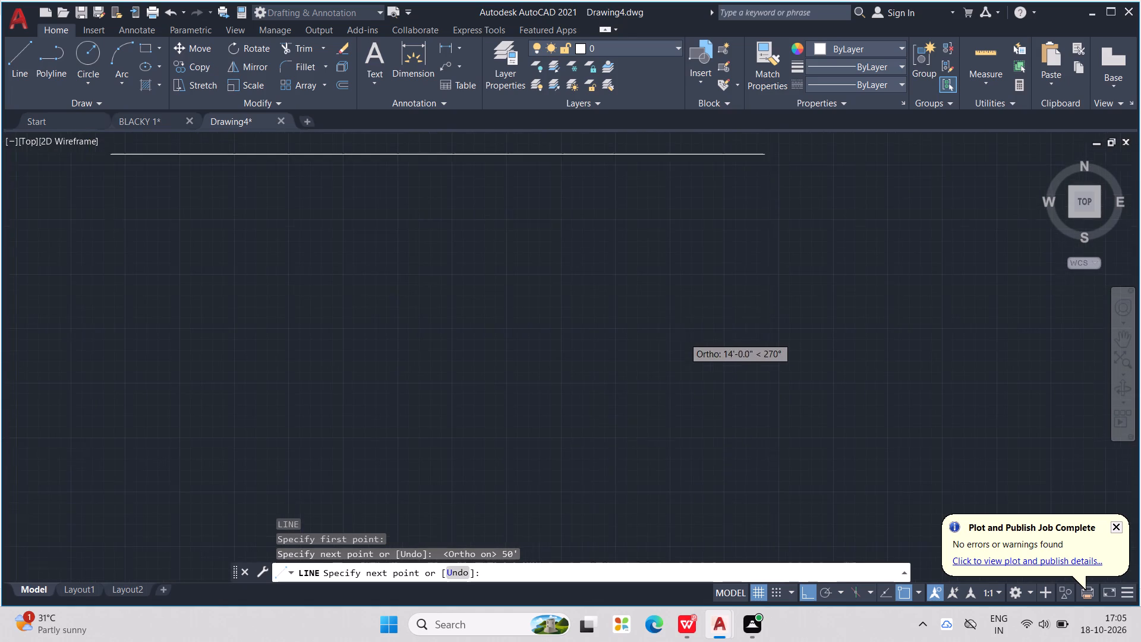
{"action": "middle_click_drag", "start_coordinate": [696, 326], "coordinate": [795, 313]}
{"action": "type", "text": "90"}
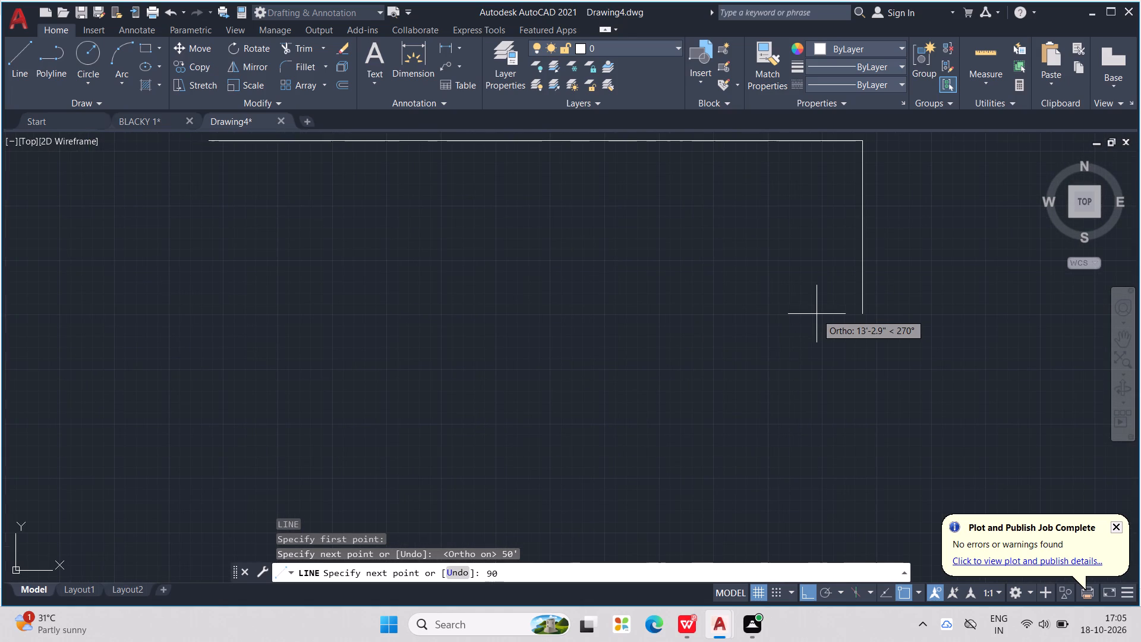
{"action": "key", "text": "apostrophe"}
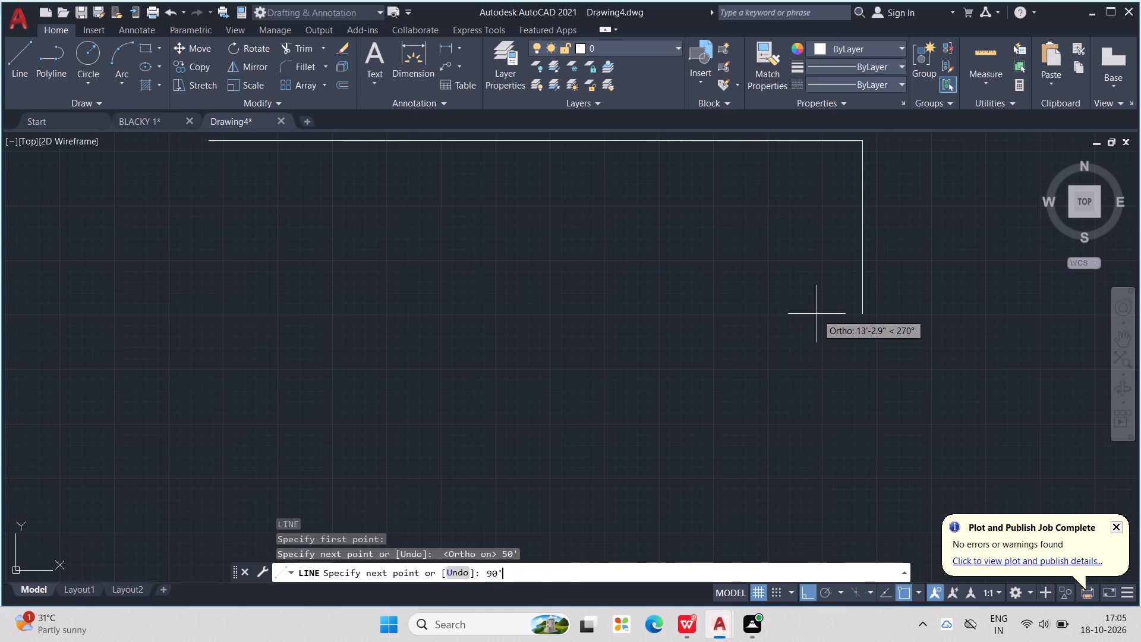
{"action": "key", "text": "Return"}
Complete the rectangular outline with a 50' bottom edge to the left and a left edge up to the starting corner.
{"action": "scroll", "coordinate": [831, 290], "scroll_direction": "down", "scroll_amount": 5}
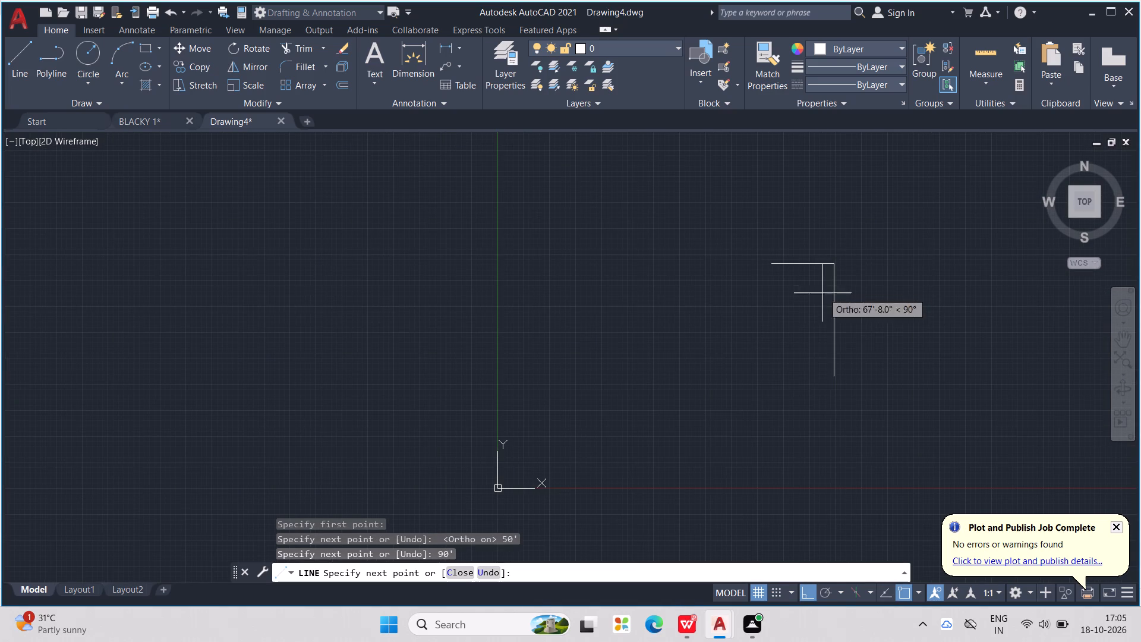
{"action": "middle_click_drag", "start_coordinate": [811, 367], "coordinate": [729, 392]}
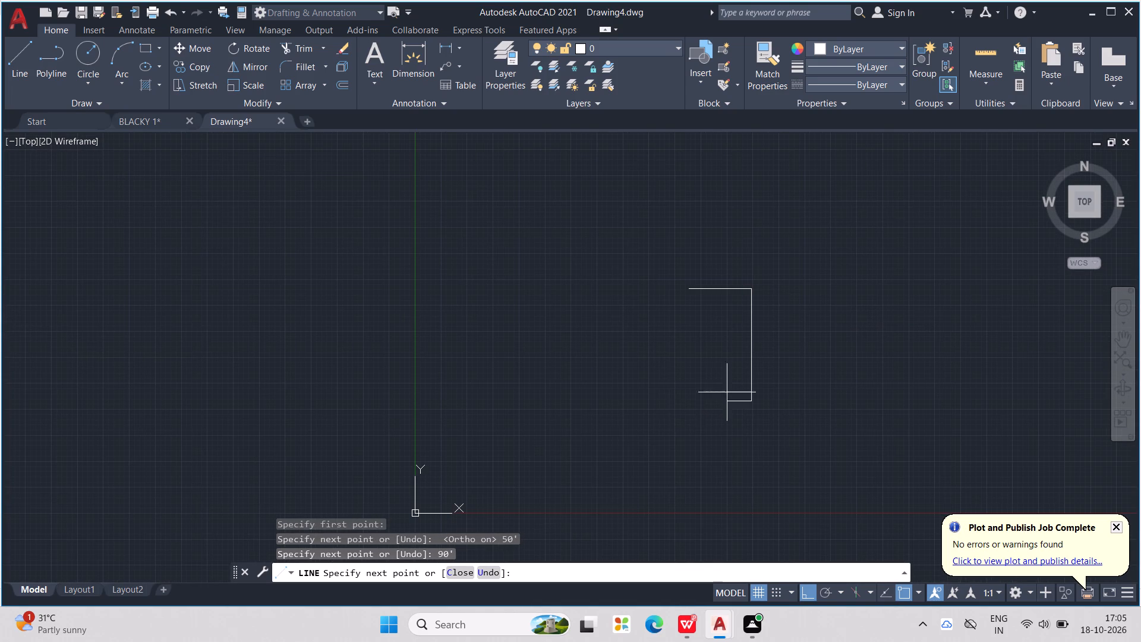
{"action": "type", "text": "50"}
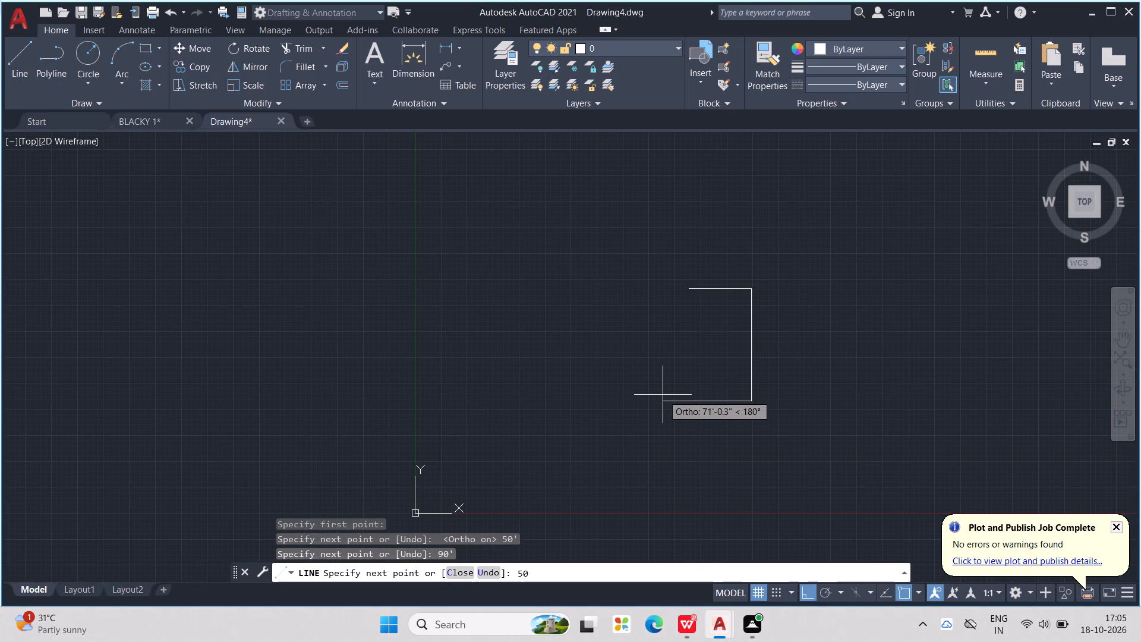
{"action": "key", "text": "apostrophe"}
{"action": "key", "text": "Return"}
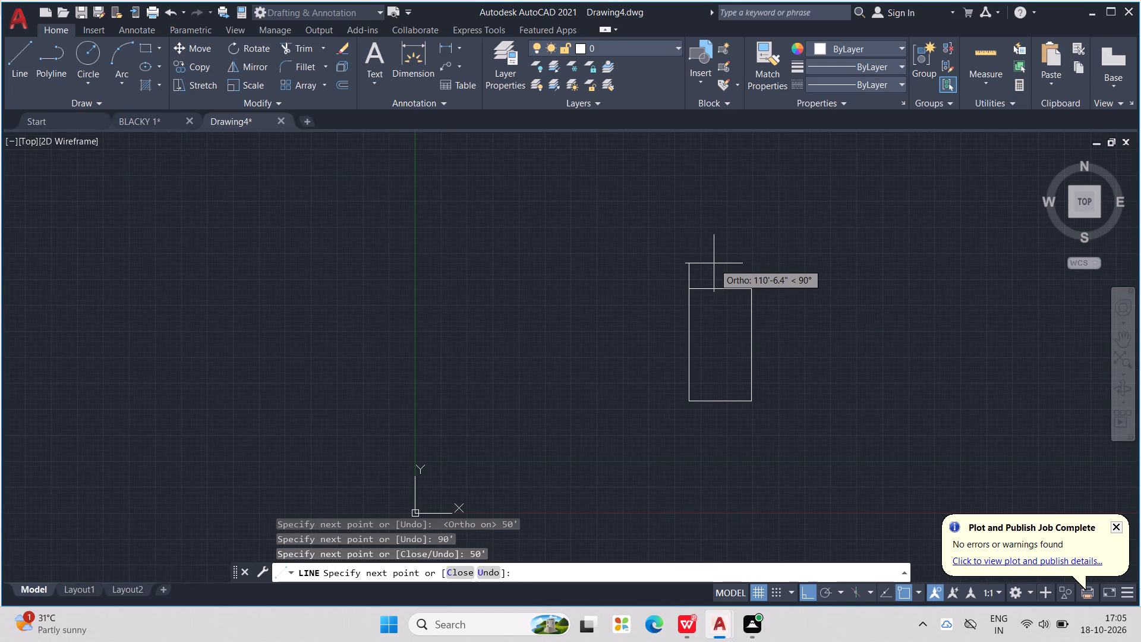
{"action": "scroll", "coordinate": [712, 264], "scroll_direction": "up", "scroll_amount": 2}
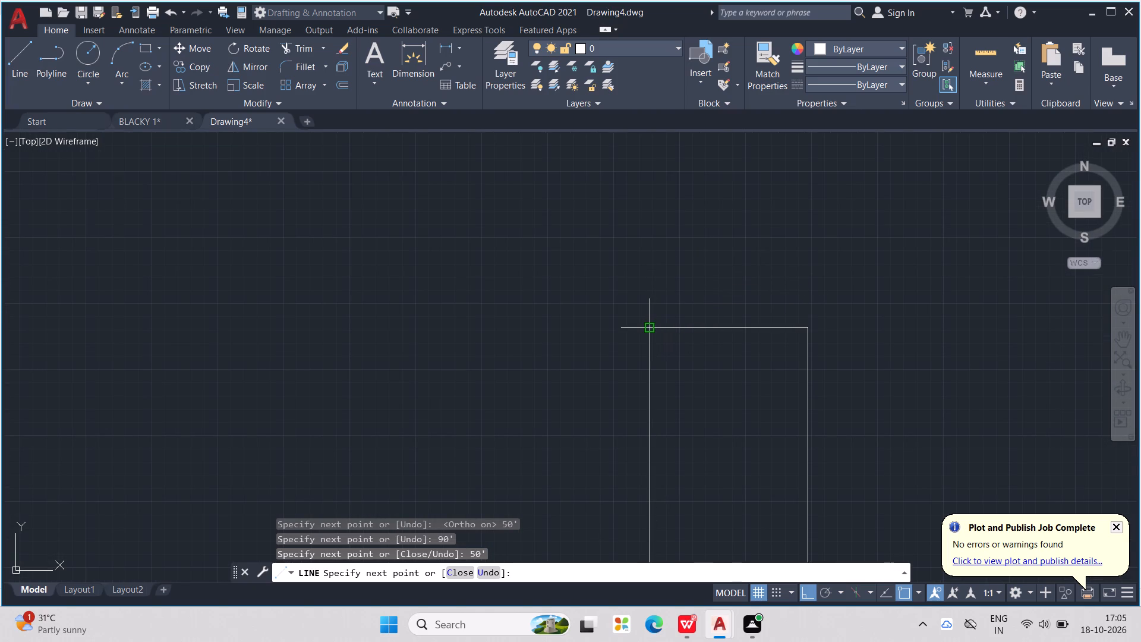
{"action": "left_click", "coordinate": [654, 327]}
{"action": "scroll", "coordinate": [724, 322], "scroll_direction": "up", "scroll_amount": 2}
{"action": "middle_click_drag", "start_coordinate": [726, 317], "coordinate": [730, 270]}
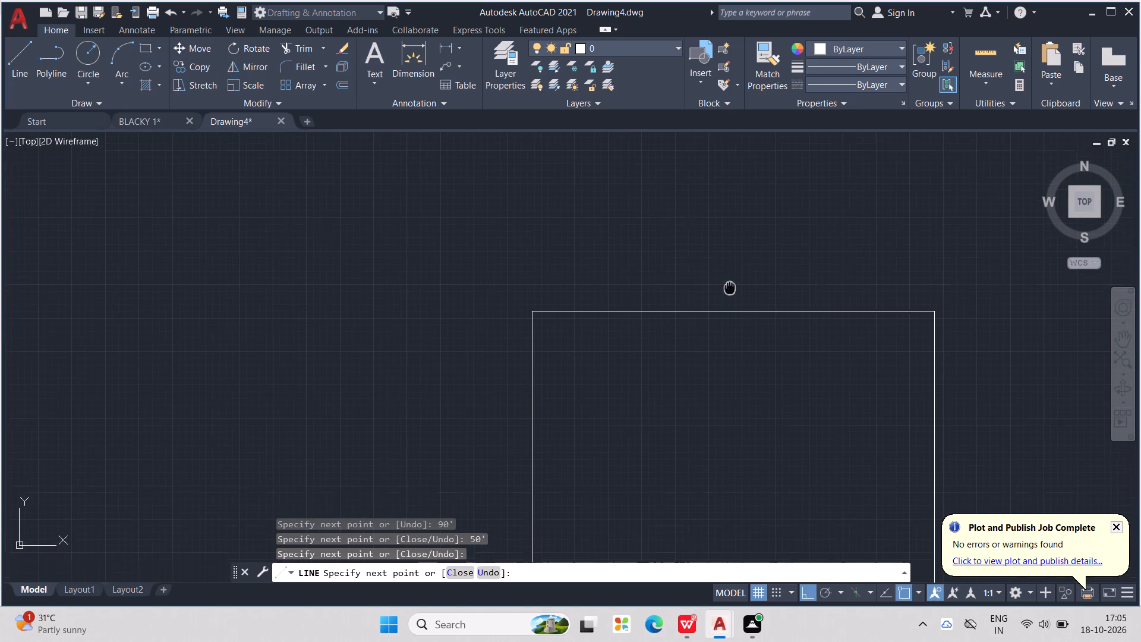
Finish the rectangular outline by ending the Line command.
{"action": "middle_click_drag", "start_coordinate": [730, 270], "coordinate": [730, 259]}
{"action": "key", "text": "Escape"}
{"action": "key", "text": "Escape"}
{"action": "key", "text": "Escape"}
{"action": "key", "text": "Escape"}
{"action": "key", "text": "Escape"}
{"action": "key", "text": "Escape"}
{"action": "key", "text": "Escape"}
{"action": "key", "text": "Escape"}
{"action": "key", "text": "Escape"}
{"action": "key", "text": "Escape"}
{"action": "key", "text": "Escape"}
{"action": "key", "text": "Escape"}
{"action": "key", "text": "Escape"}
{"action": "key", "text": "Escape"}
{"action": "key", "text": "Escape"}
{"action": "key", "text": "Escape"}
{"action": "key", "text": "Escape"}
{"action": "key", "text": "Escape"}
{"action": "key", "text": "Escape"}
{"action": "key", "text": "Escape"}
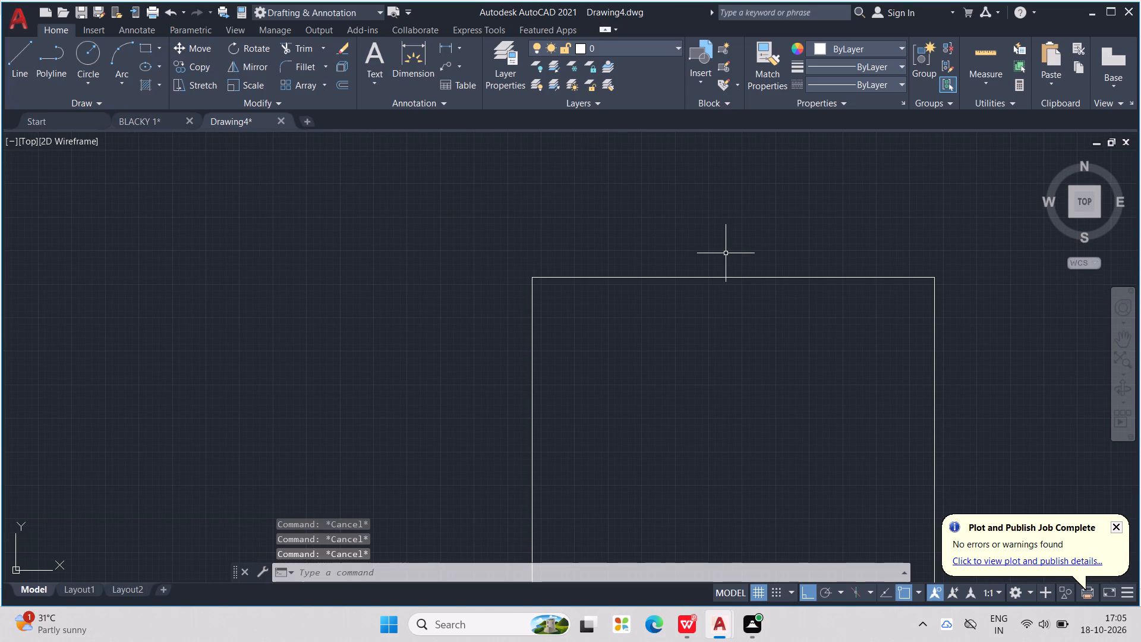
Offset all four edges of the rectangular outline 4.5" inward to form the outer wall thickness.
{"action": "type", "text": "OFF"}
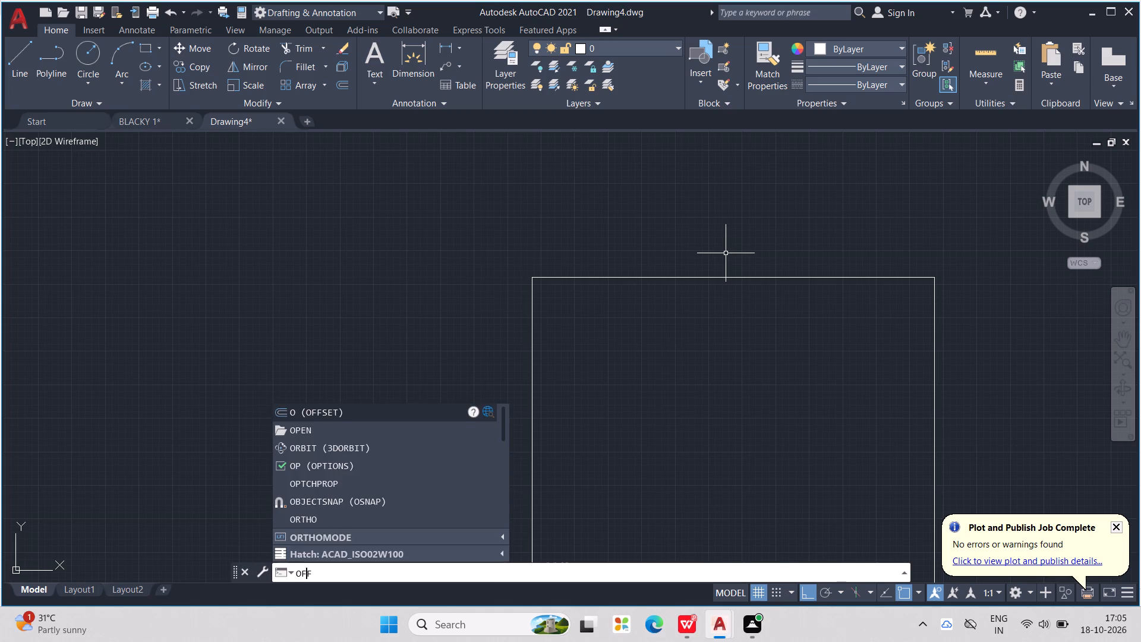
{"action": "key", "text": "Return"}
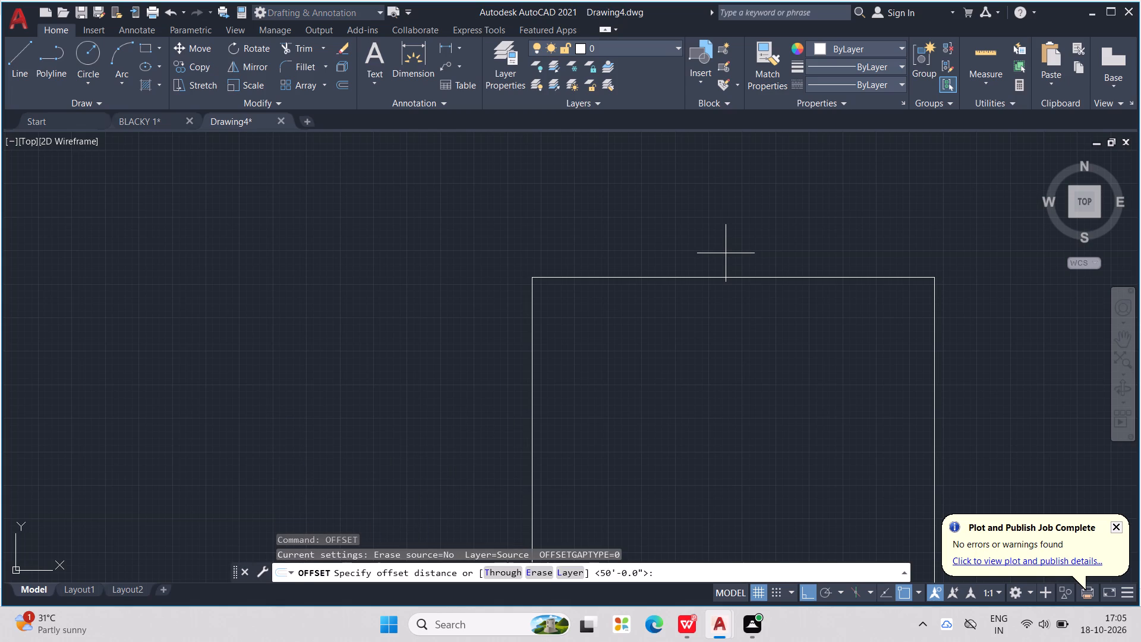
{"action": "type", "text": "4.5\""}
{"action": "key", "text": "Return"}
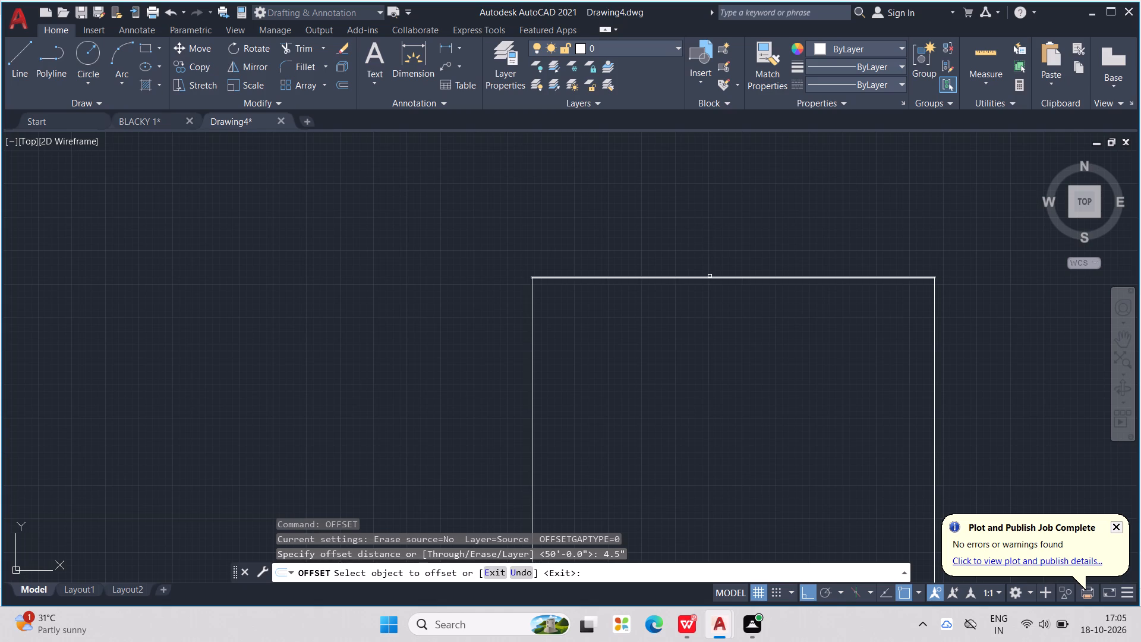
{"action": "left_click", "coordinate": [710, 277]}
{"action": "left_click", "coordinate": [720, 323]}
{"action": "middle_click_drag", "start_coordinate": [754, 310], "coordinate": [705, 131]}
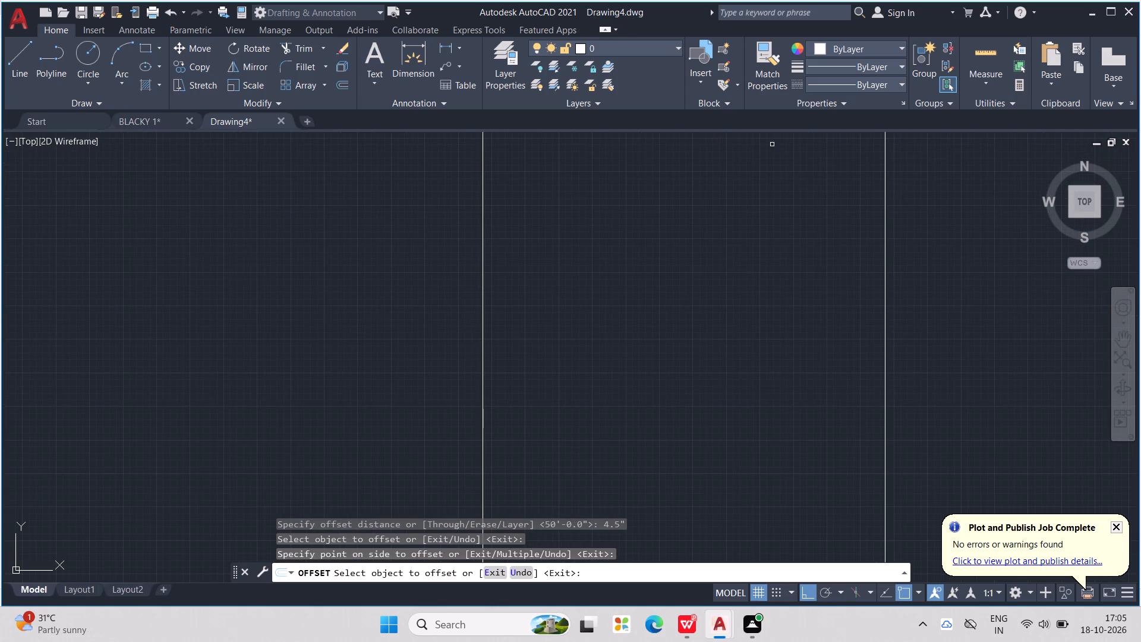
{"action": "left_click", "coordinate": [887, 284]}
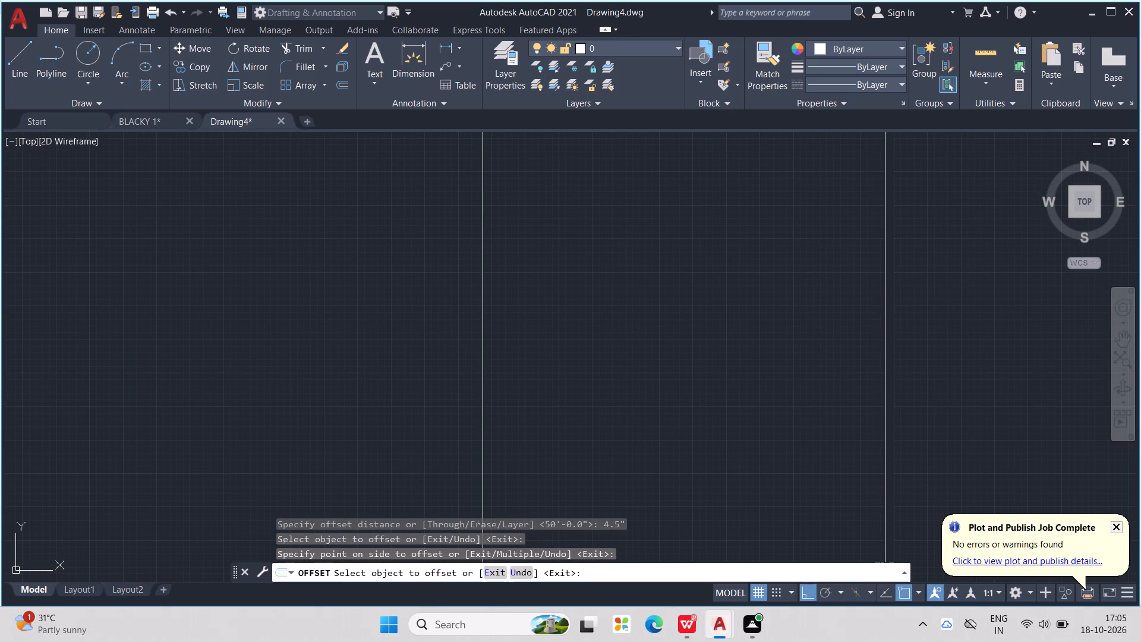
{"action": "left_click", "coordinate": [841, 299]}
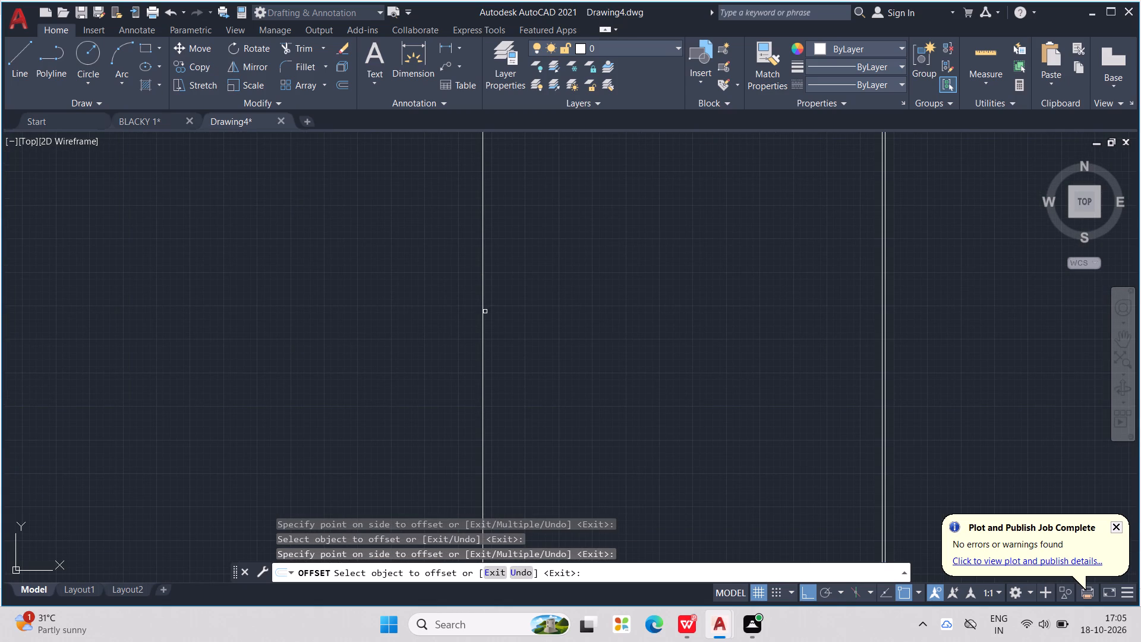
{"action": "left_click", "coordinate": [480, 314]}
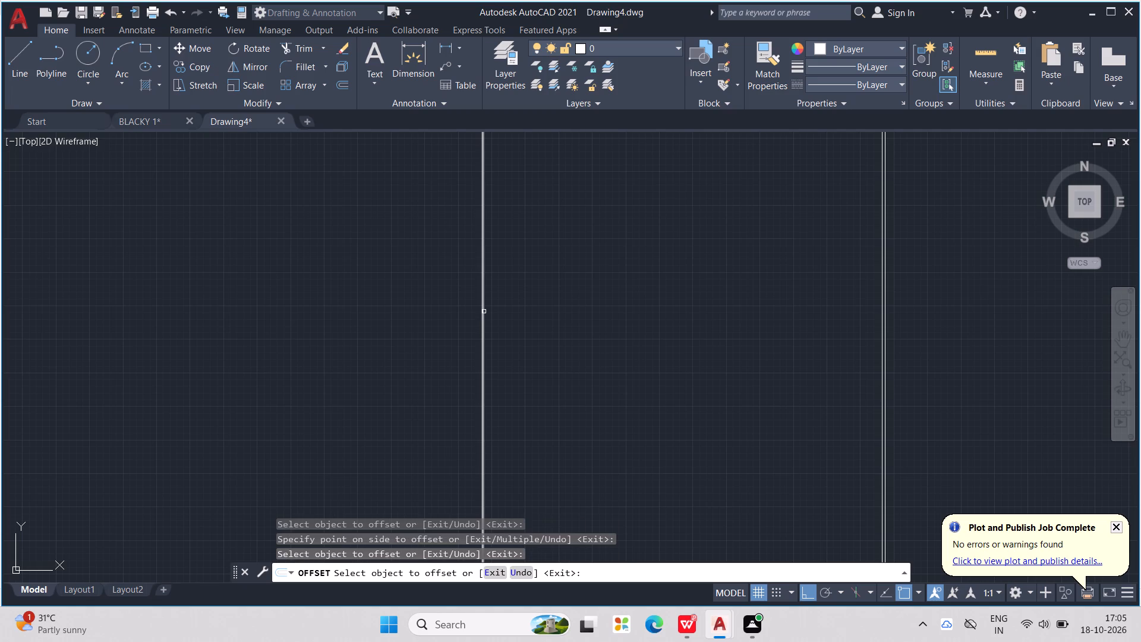
{"action": "left_click", "coordinate": [484, 311]}
{"action": "left_click", "coordinate": [550, 305]}
{"action": "scroll", "coordinate": [553, 301], "scroll_direction": "down", "scroll_amount": 3}
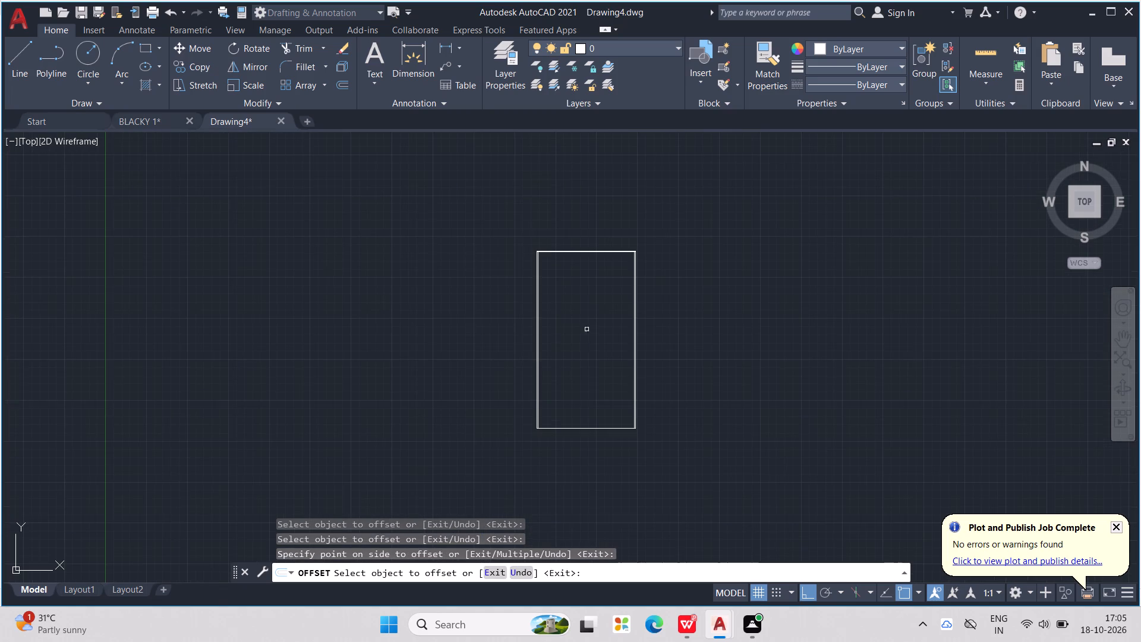
{"action": "left_click", "coordinate": [585, 428]}
{"action": "left_click", "coordinate": [590, 405]}
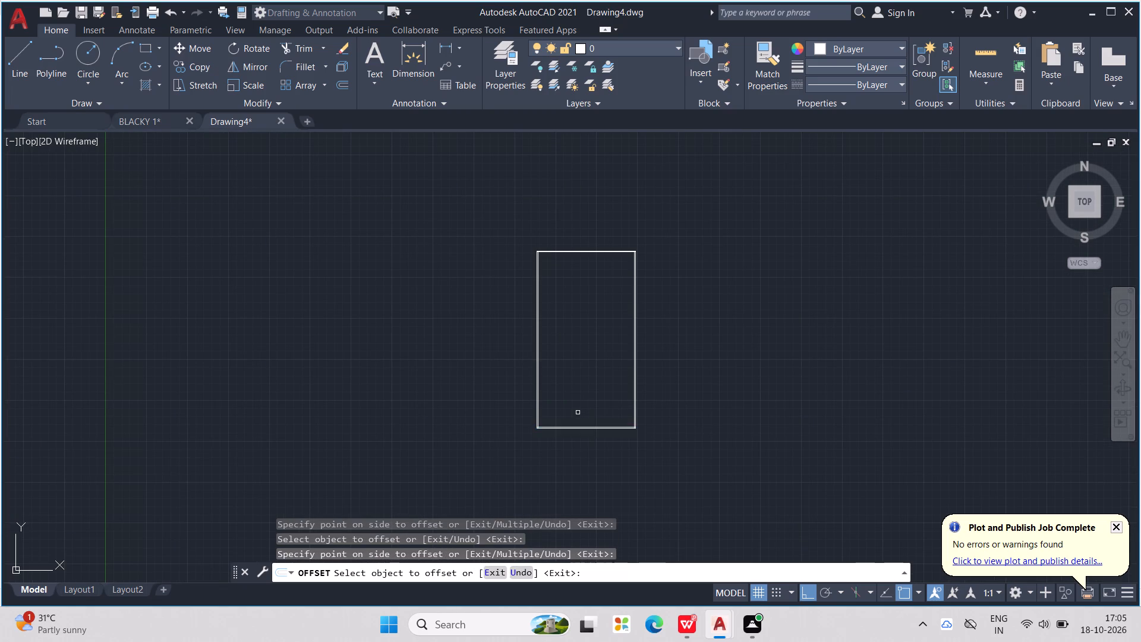
{"action": "key", "text": "Escape"}
{"action": "key", "text": "Escape"}
{"action": "key", "text": "Escape"}
{"action": "key", "text": "Escape"}
{"action": "key", "text": "Escape"}
{"action": "key", "text": "Escape"}
{"action": "key", "text": "Escape"}
{"action": "key", "text": "Escape"}
{"action": "key", "text": "Escape"}
{"action": "key", "text": "Escape"}
{"action": "key", "text": "Escape"}
{"action": "key", "text": "Escape"}
{"action": "key", "text": "Escape"}
{"action": "key", "text": "Escape"}
{"action": "key", "text": "Escape"}
{"action": "key", "text": "Escape"}
{"action": "key", "text": "Escape"}
{"action": "key", "text": "Escape"}
{"action": "key", "text": "Escape"}
{"action": "key", "text": "Escape"}
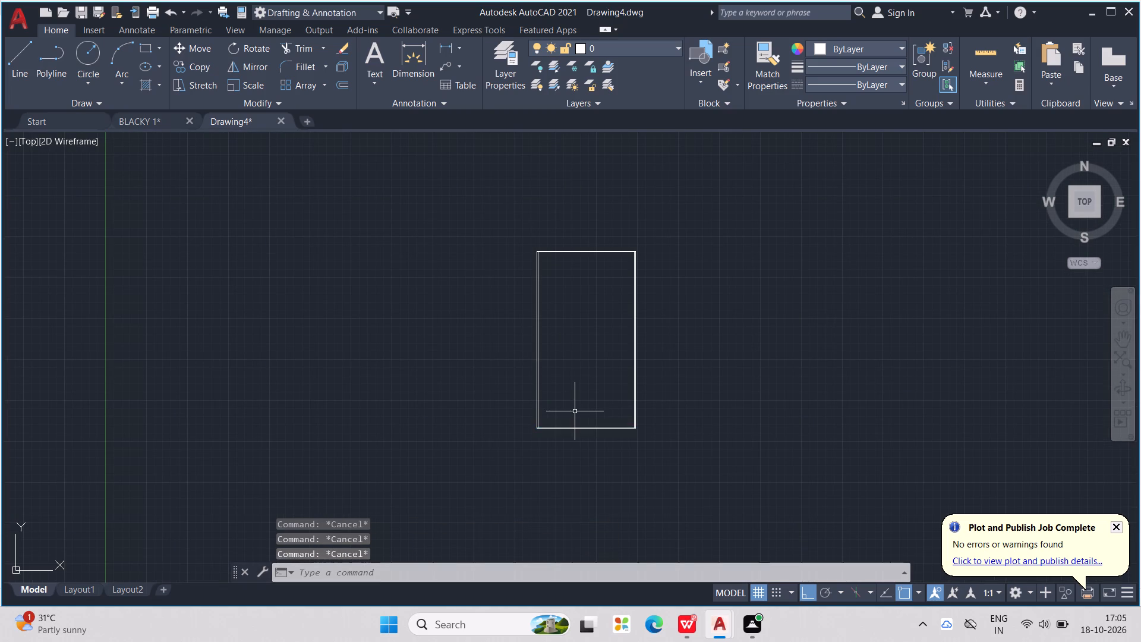
Trim the overlapping inner wall lines at the plan's top-left and top-right corners.
{"action": "type", "text": "TR"}
{"action": "key", "text": "Return"}
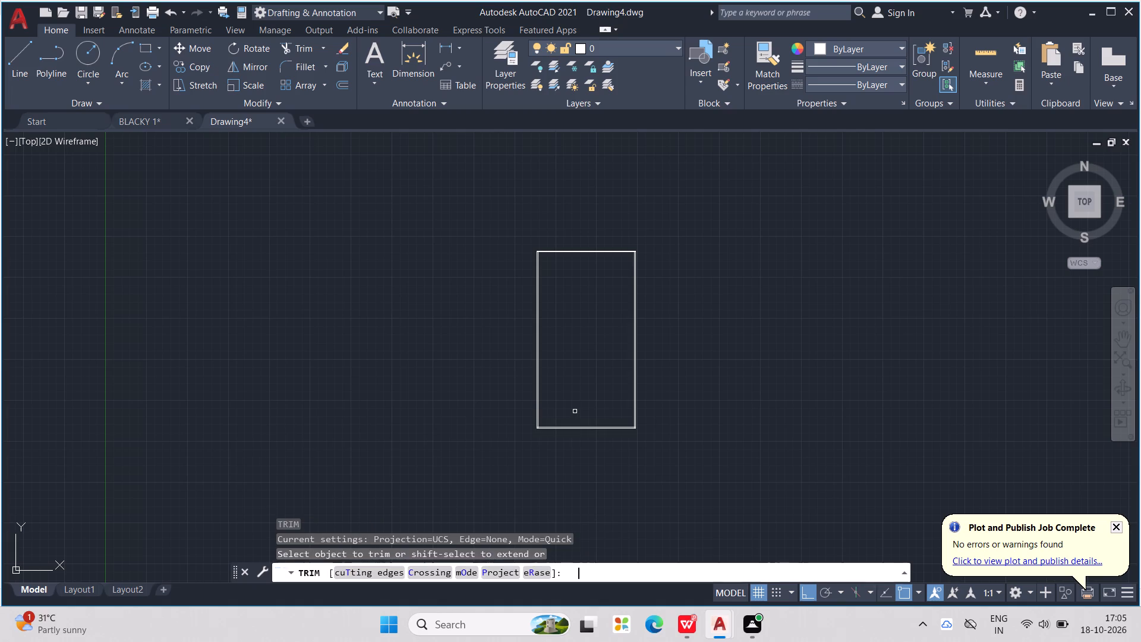
{"action": "scroll", "coordinate": [553, 234], "scroll_direction": "up", "scroll_amount": 2}
{"action": "scroll", "coordinate": [483, 294], "scroll_direction": "up", "scroll_amount": 1}
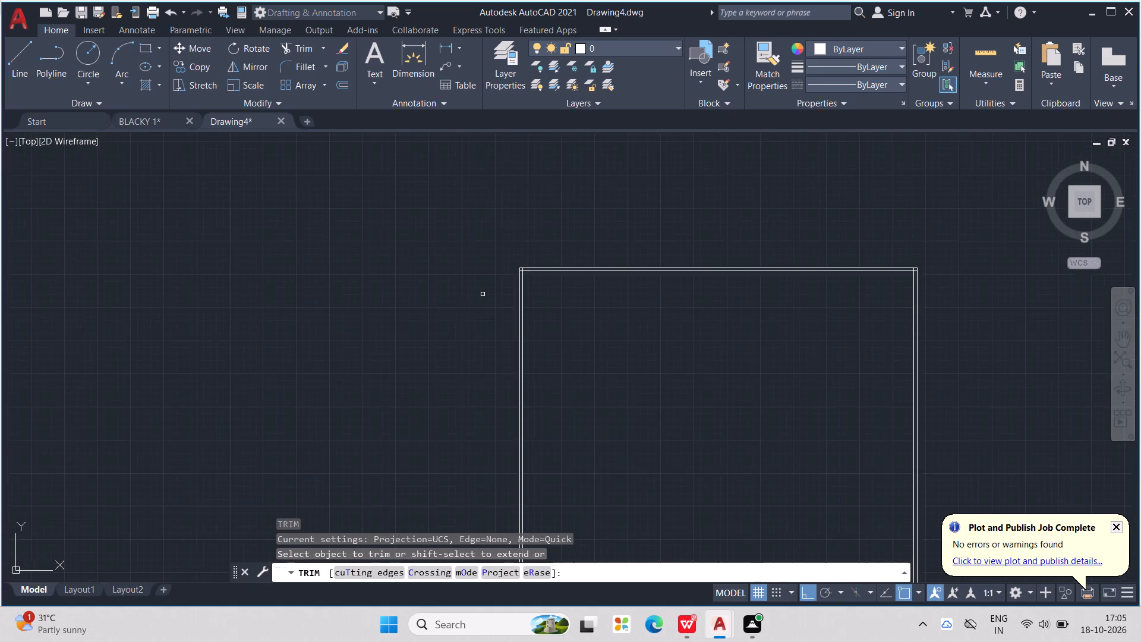
{"action": "scroll", "coordinate": [483, 294], "scroll_direction": "up", "scroll_amount": 1}
{"action": "scroll", "coordinate": [549, 265], "scroll_direction": "up", "scroll_amount": 5}
{"action": "left_click_drag", "start_coordinate": [523, 242], "coordinate": [491, 260]}
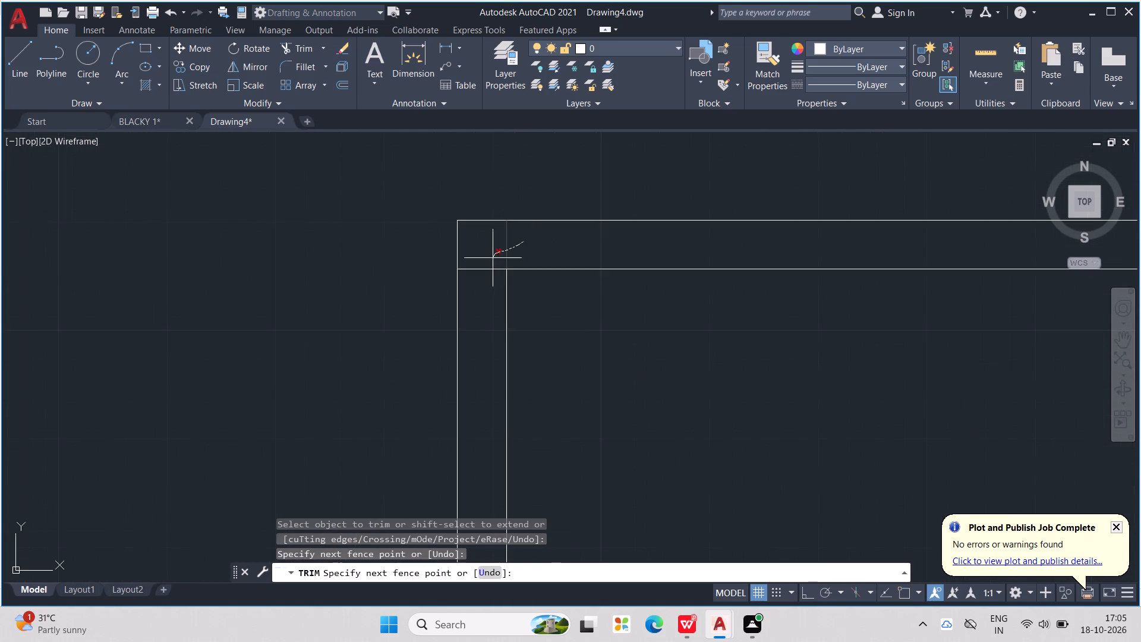
{"action": "left_click_drag", "start_coordinate": [491, 260], "coordinate": [488, 278]}
{"action": "scroll", "coordinate": [489, 276], "scroll_direction": "down", "scroll_amount": 5}
{"action": "middle_click_drag", "start_coordinate": [855, 319], "coordinate": [572, 324]}
{"action": "scroll", "coordinate": [836, 295], "scroll_direction": "up", "scroll_amount": 2}
{"action": "scroll", "coordinate": [783, 260], "scroll_direction": "up", "scroll_amount": 1}
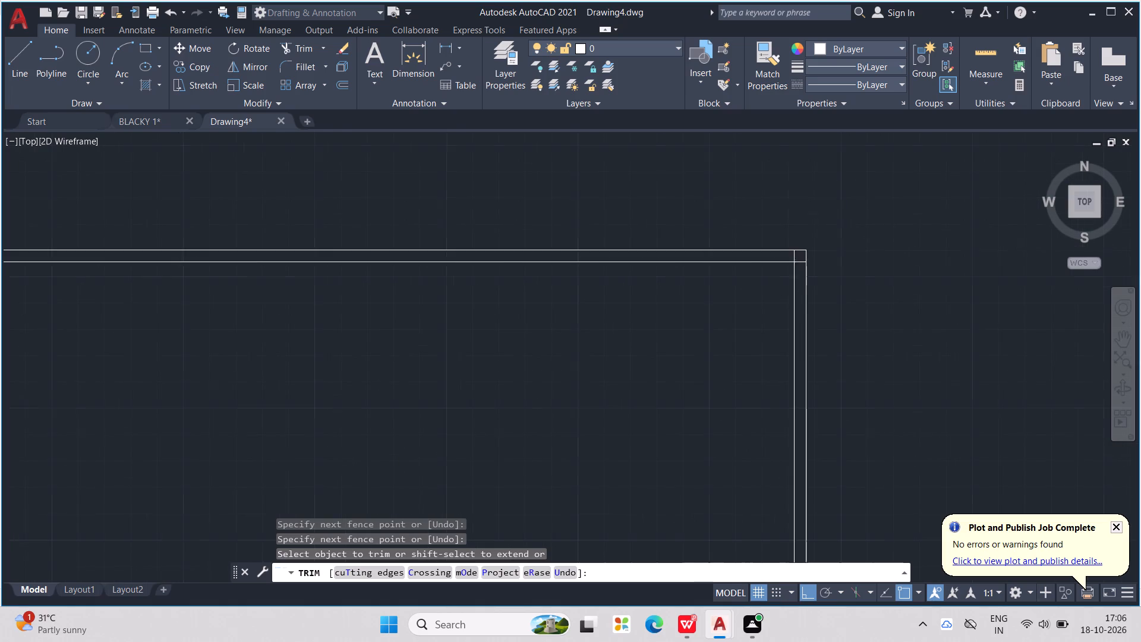
{"action": "scroll", "coordinate": [783, 259], "scroll_direction": "up", "scroll_amount": 3}
{"action": "left_click_drag", "start_coordinate": [794, 248], "coordinate": [869, 315]}
Trim the overlapping inner wall lines at the plan's bottom-right and bottom-left corners.
{"action": "scroll", "coordinate": [874, 309], "scroll_direction": "down", "scroll_amount": 3}
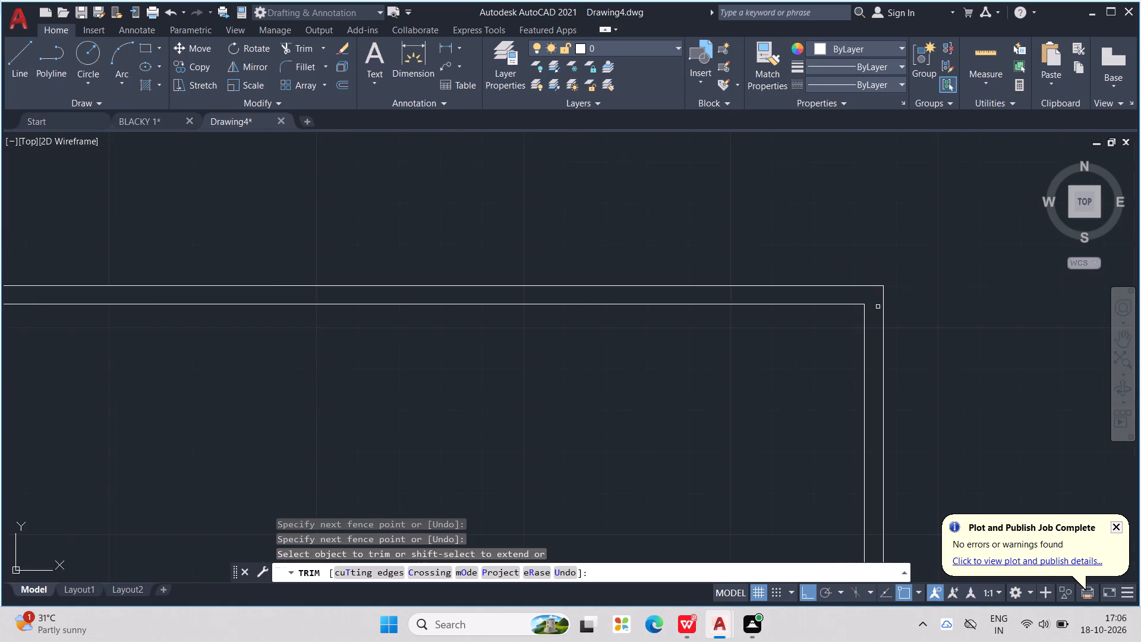
{"action": "scroll", "coordinate": [880, 304], "scroll_direction": "down", "scroll_amount": 3}
{"action": "middle_click_drag", "start_coordinate": [994, 364], "coordinate": [943, 273]}
{"action": "scroll", "coordinate": [942, 272], "scroll_direction": "down", "scroll_amount": 3}
{"action": "middle_click_drag", "start_coordinate": [939, 473], "coordinate": [764, 347]}
{"action": "scroll", "coordinate": [746, 416], "scroll_direction": "up", "scroll_amount": 2}
{"action": "scroll", "coordinate": [692, 366], "scroll_direction": "up", "scroll_amount": 1}
{"action": "scroll", "coordinate": [757, 348], "scroll_direction": "up", "scroll_amount": 1}
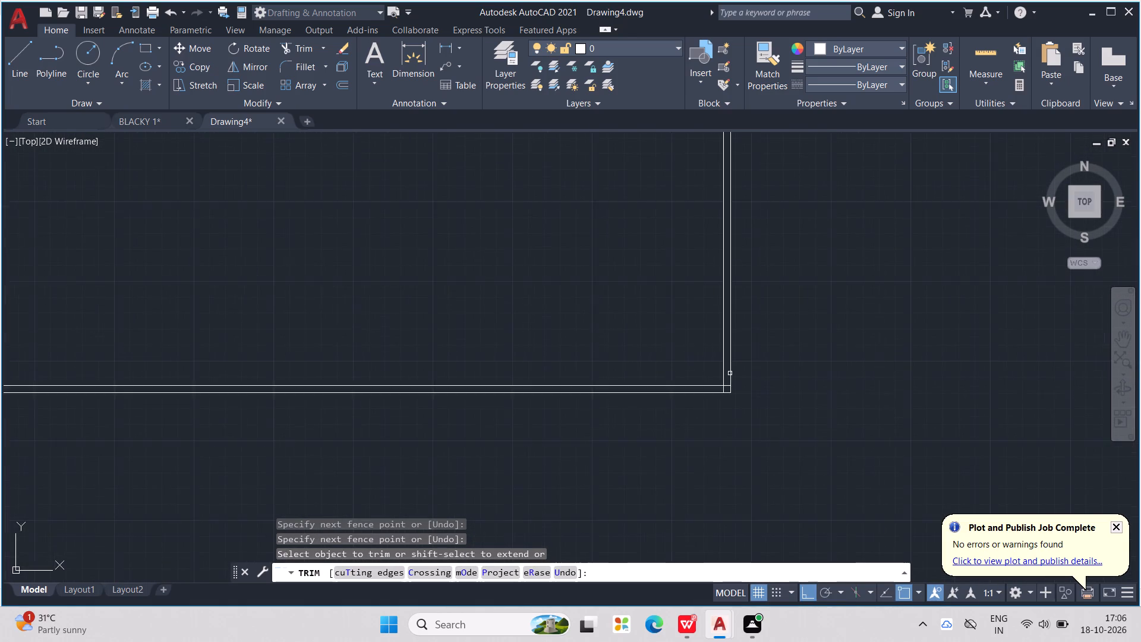
{"action": "scroll", "coordinate": [729, 374], "scroll_direction": "up", "scroll_amount": 5}
{"action": "left_click_drag", "start_coordinate": [773, 350], "coordinate": [742, 386]}
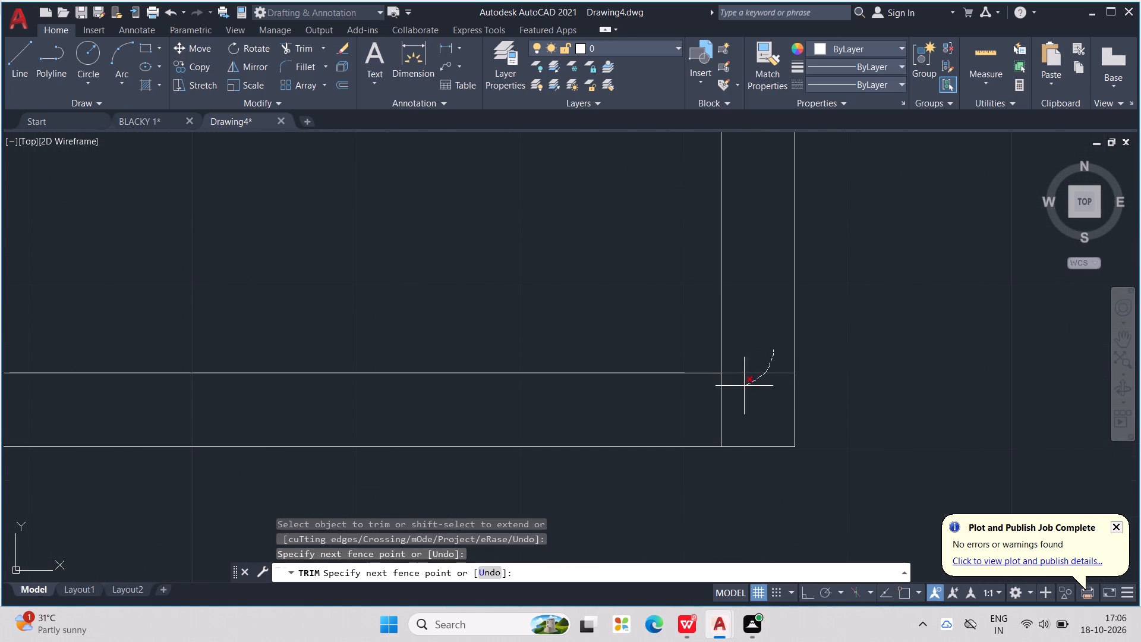
{"action": "left_click_drag", "start_coordinate": [742, 386], "coordinate": [690, 397]}
{"action": "scroll", "coordinate": [683, 387], "scroll_direction": "down", "scroll_amount": 6}
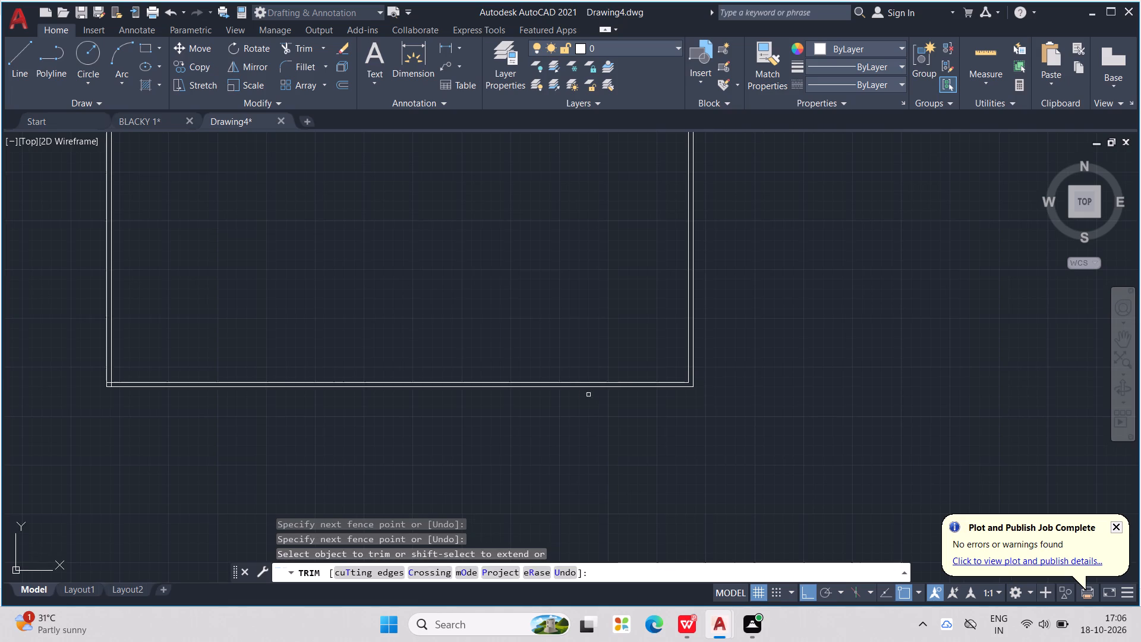
{"action": "middle_click_drag", "start_coordinate": [588, 395], "coordinate": [1124, 470]}
{"action": "scroll", "coordinate": [677, 443], "scroll_direction": "up", "scroll_amount": 2}
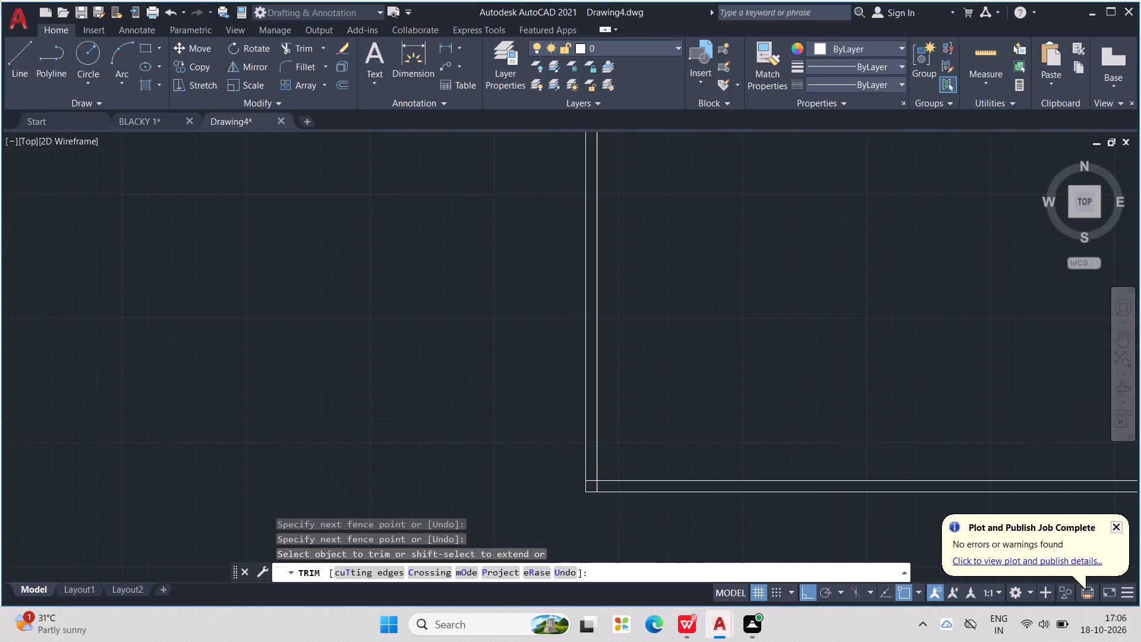
{"action": "scroll", "coordinate": [579, 488], "scroll_direction": "up", "scroll_amount": 2}
{"action": "scroll", "coordinate": [641, 483], "scroll_direction": "up", "scroll_amount": 2}
{"action": "left_click_drag", "start_coordinate": [558, 423], "coordinate": [570, 423]}
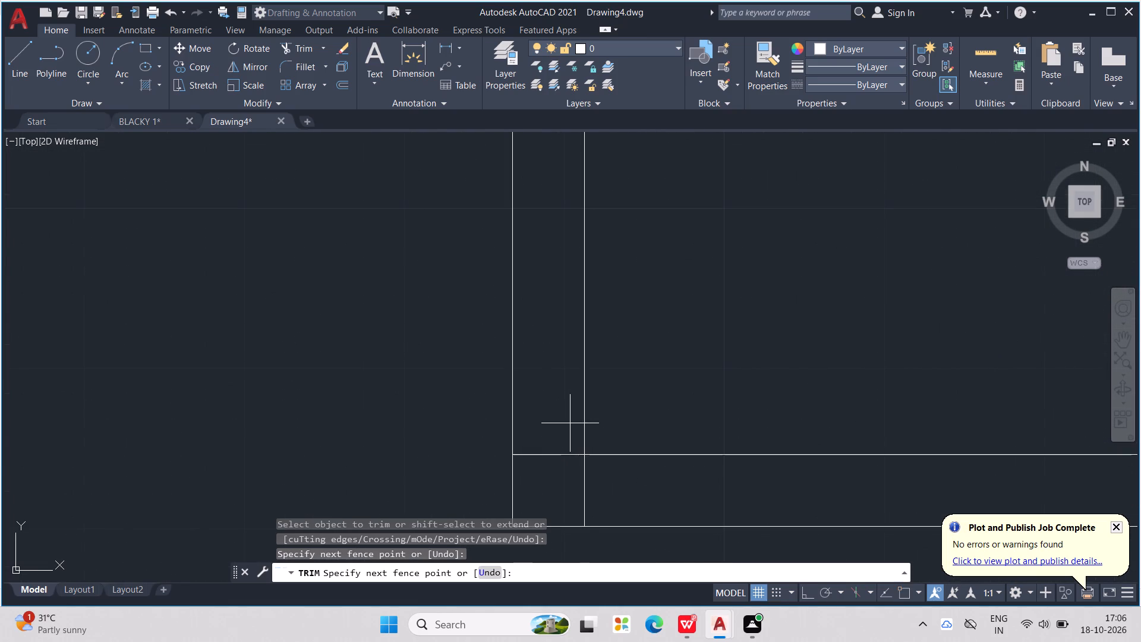
{"action": "left_click_drag", "start_coordinate": [570, 423], "coordinate": [613, 499]}
{"action": "scroll", "coordinate": [603, 471], "scroll_direction": "down", "scroll_amount": 6}
{"action": "middle_click_drag", "start_coordinate": [713, 389], "coordinate": [708, 405]}
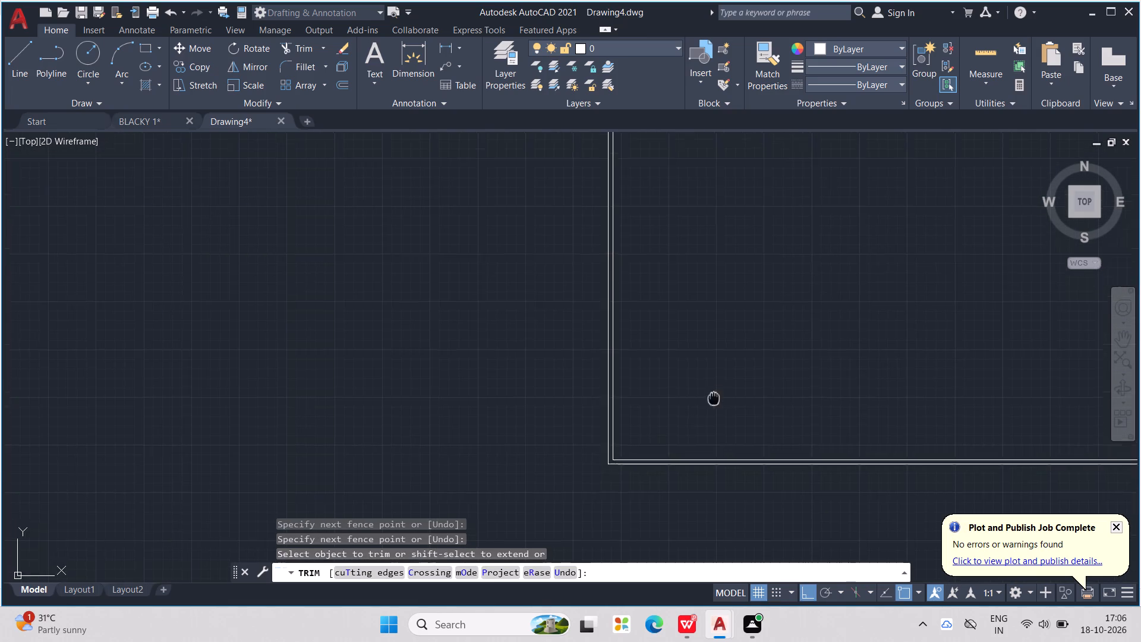
{"action": "middle_click_drag", "start_coordinate": [708, 405], "coordinate": [612, 467]}
{"action": "scroll", "coordinate": [609, 449], "scroll_direction": "down", "scroll_amount": 3}
{"action": "scroll", "coordinate": [638, 380], "scroll_direction": "up", "scroll_amount": 1}
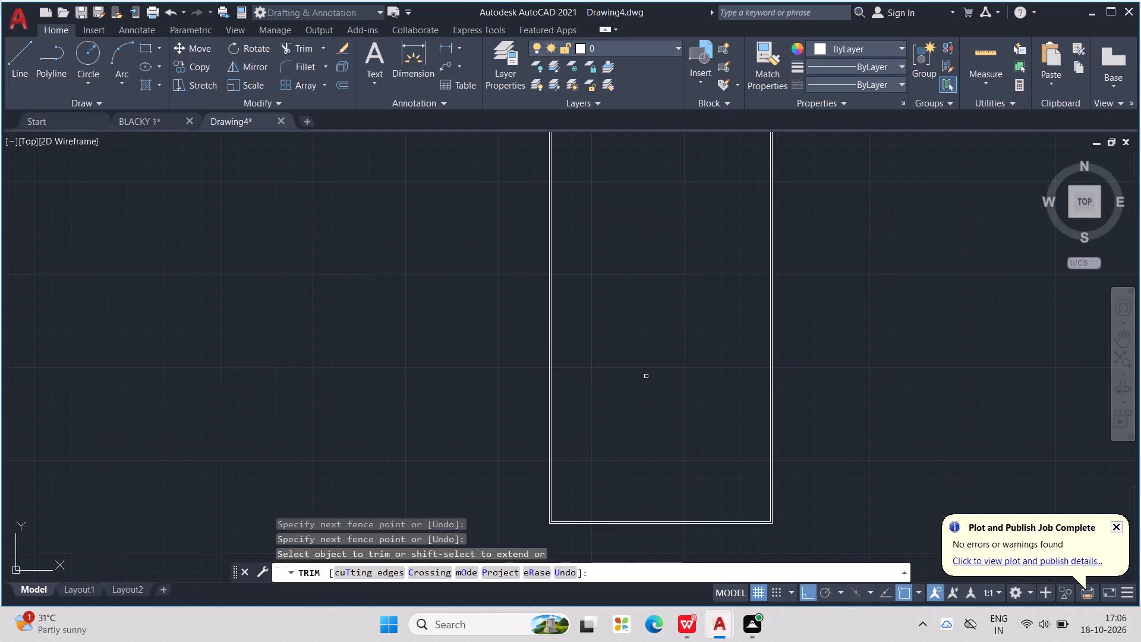
{"action": "middle_click_drag", "start_coordinate": [647, 376], "coordinate": [664, 426]}
{"action": "scroll", "coordinate": [672, 423], "scroll_direction": "down", "scroll_amount": 1}
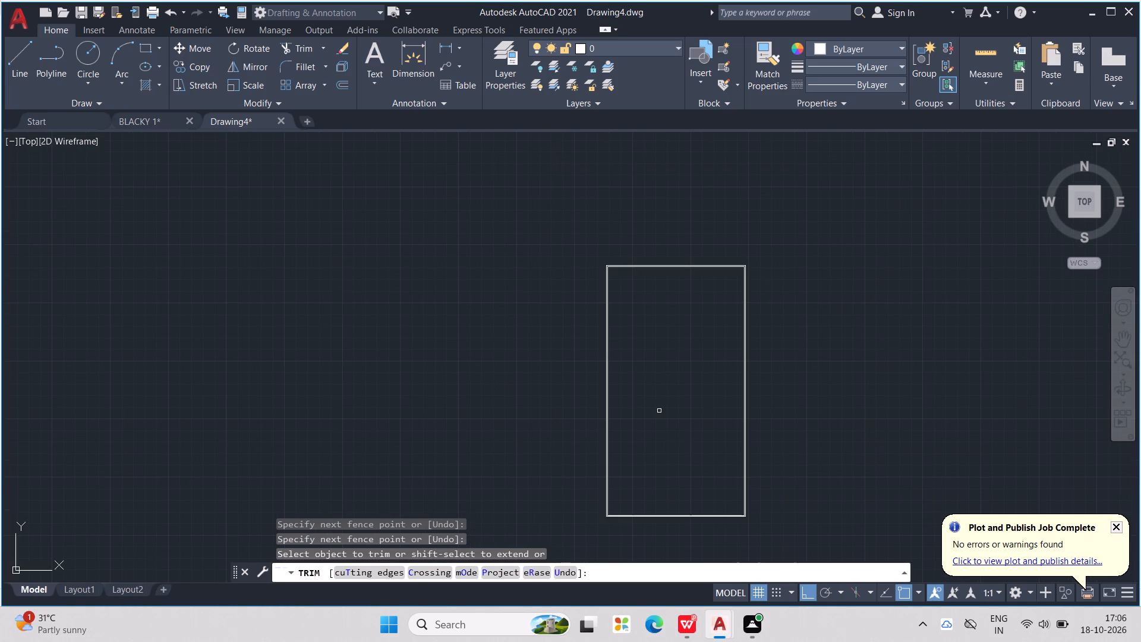
{"action": "key", "text": "Escape"}
{"action": "key", "text": "Escape"}
{"action": "key", "text": "Escape"}
{"action": "key", "text": "Escape"}
{"action": "key", "text": "Escape"}
{"action": "key", "text": "Escape"}
{"action": "key", "text": "Escape"}
{"action": "key", "text": "Escape"}
{"action": "key", "text": "Escape"}
{"action": "key", "text": "Escape"}
{"action": "key", "text": "Escape"}
{"action": "key", "text": "Escape"}
{"action": "key", "text": "Escape"}
{"action": "key", "text": "Escape"}
{"action": "key", "text": "Escape"}
{"action": "key", "text": "Escape"}
{"action": "key", "text": "Escape"}
{"action": "key", "text": "Escape"}
{"action": "key", "text": "Escape"}
{"action": "key", "text": "Escape"}
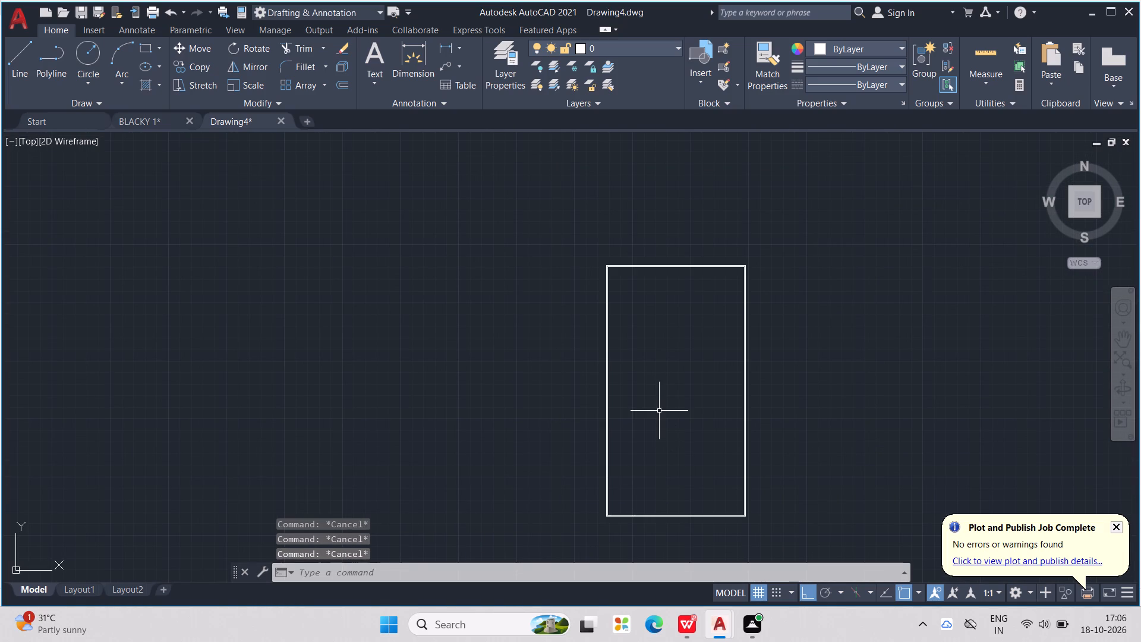
Offset the inner top, left and right wall lines 5' toward the inside of the plan.
{"action": "type", "text": "OFF"}
{"action": "key", "text": "Return"}
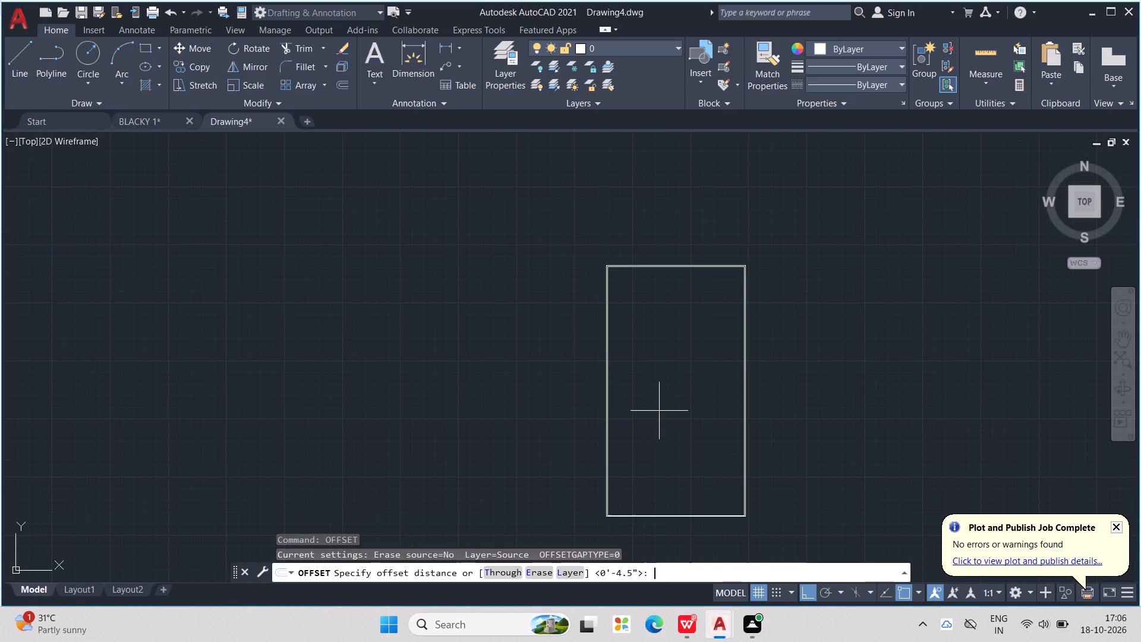
{"action": "type", "text": "5'"}
{"action": "key", "text": "Return"}
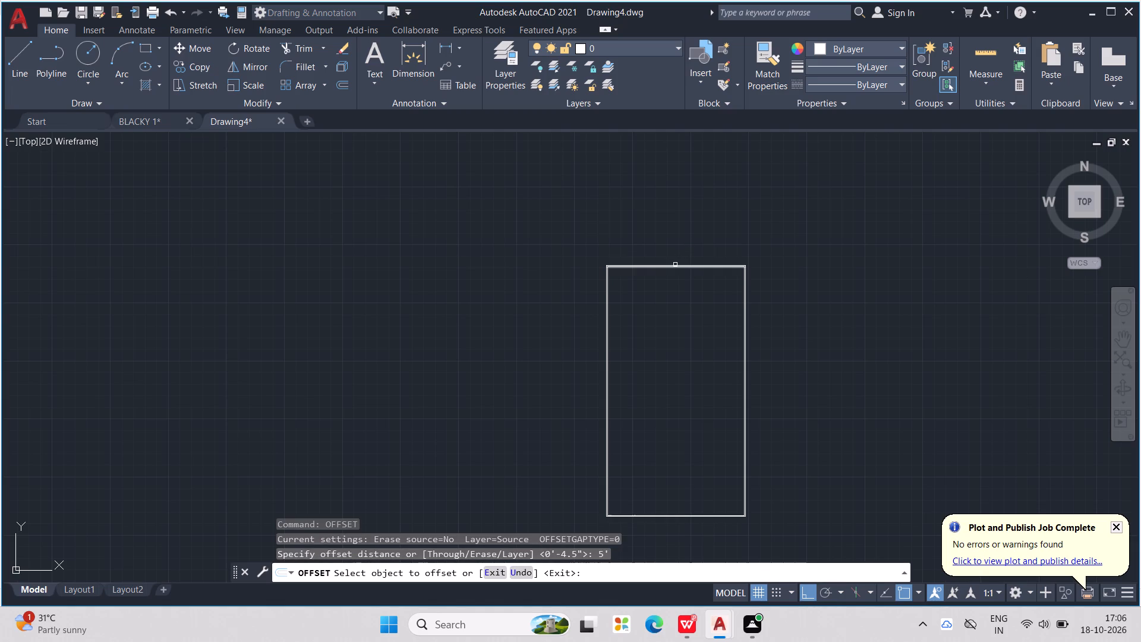
{"action": "scroll", "coordinate": [681, 263], "scroll_direction": "up", "scroll_amount": 2}
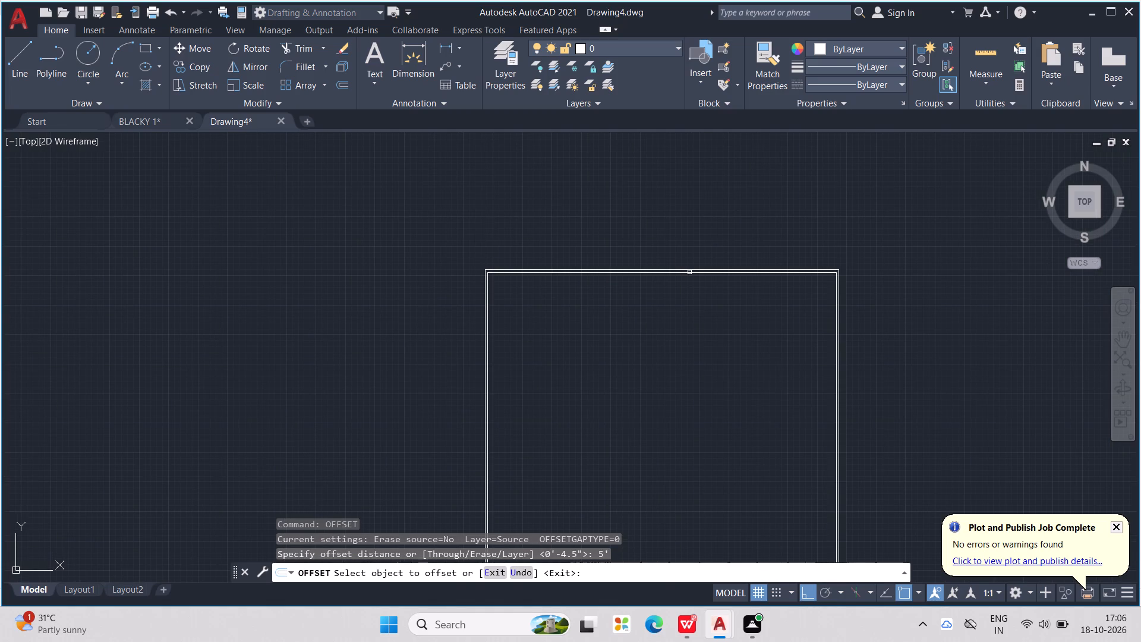
{"action": "left_click", "coordinate": [689, 272]}
{"action": "left_click", "coordinate": [689, 352]}
{"action": "middle_click_drag", "start_coordinate": [698, 353], "coordinate": [707, 243]}
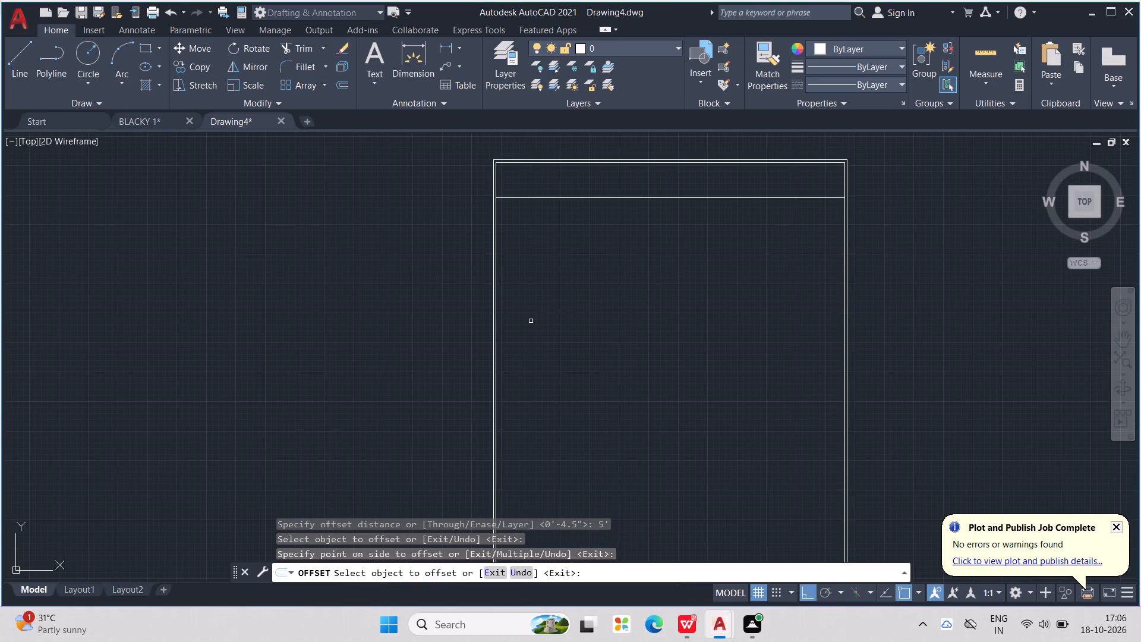
{"action": "scroll", "coordinate": [499, 288], "scroll_direction": "up", "scroll_amount": 2}
{"action": "left_click", "coordinate": [486, 294]}
{"action": "left_click", "coordinate": [612, 310]}
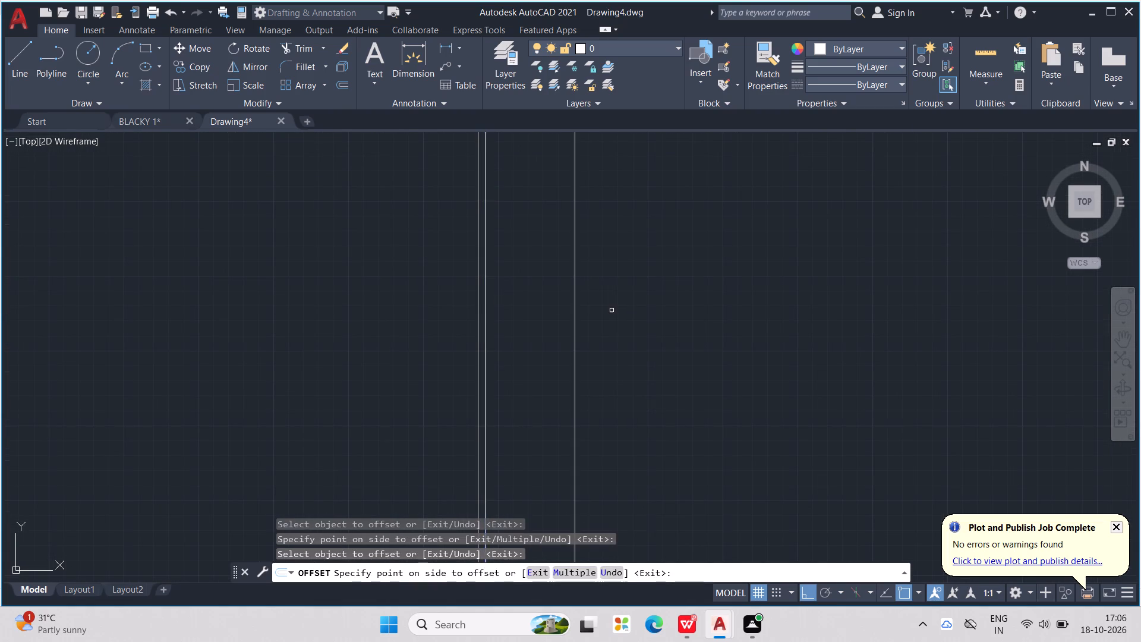
{"action": "scroll", "coordinate": [613, 310], "scroll_direction": "down", "scroll_amount": 2}
{"action": "scroll", "coordinate": [918, 301], "scroll_direction": "up", "scroll_amount": 2}
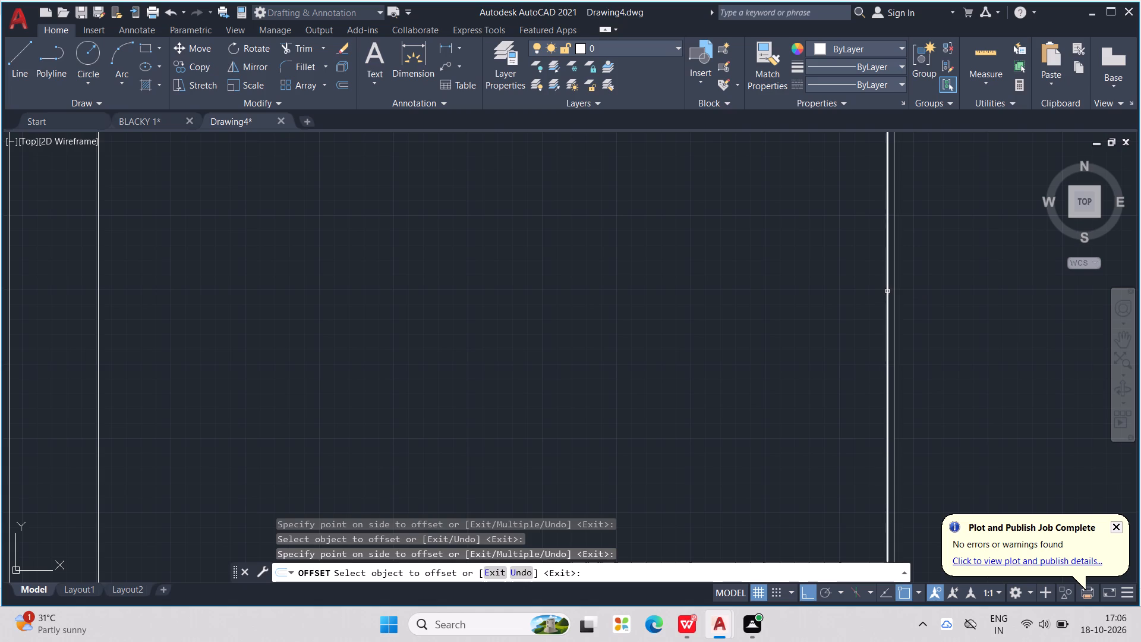
{"action": "left_click", "coordinate": [887, 291]}
{"action": "left_click", "coordinate": [814, 306]}
{"action": "scroll", "coordinate": [820, 297], "scroll_direction": "down", "scroll_amount": 3}
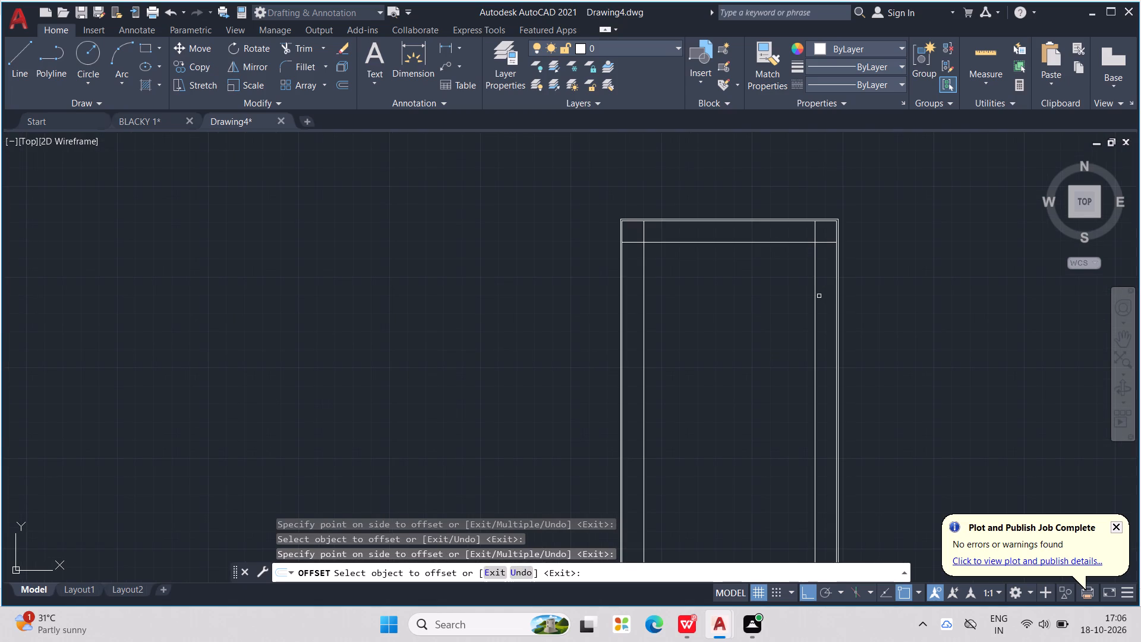
{"action": "key", "text": "Escape"}
{"action": "key", "text": "Escape"}
{"action": "key", "text": "Escape"}
{"action": "key", "text": "Escape"}
{"action": "key", "text": "Escape"}
{"action": "key", "text": "Escape"}
{"action": "key", "text": "Escape"}
{"action": "key", "text": "Escape"}
{"action": "key", "text": "Escape"}
{"action": "key", "text": "Escape"}
{"action": "key", "text": "Escape"}
{"action": "key", "text": "Escape"}
{"action": "key", "text": "Escape"}
{"action": "key", "text": "Escape"}
{"action": "key", "text": "Escape"}
{"action": "key", "text": "Escape"}
{"action": "key", "text": "Escape"}
{"action": "key", "text": "Escape"}
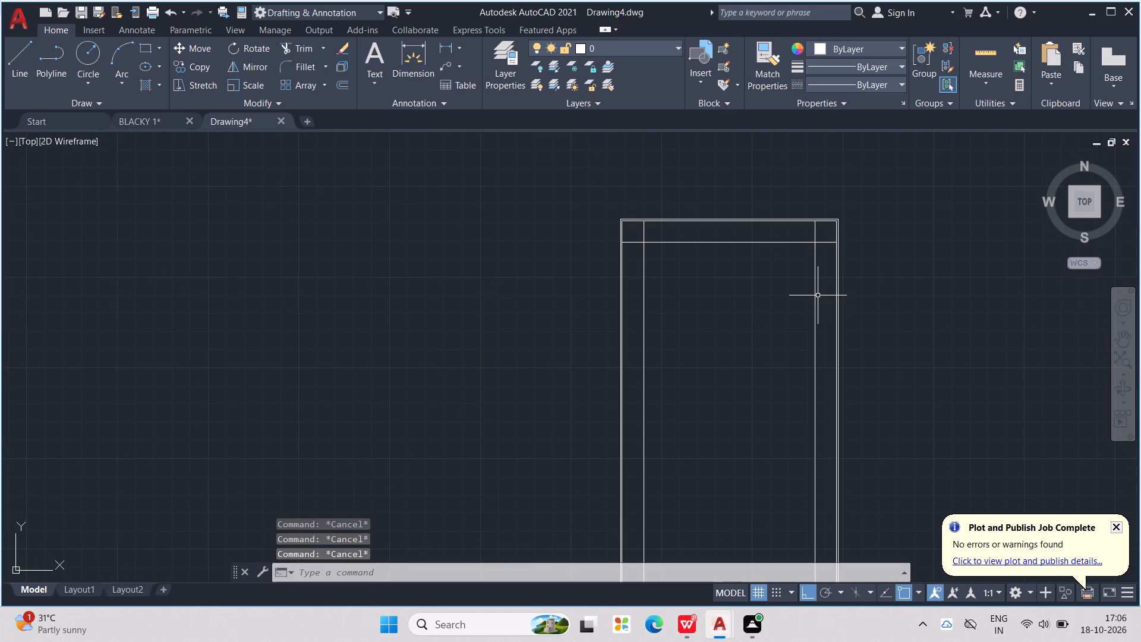
Trim the overlapping ends of the 5' offset interior lines at their top-left and top-right corners.
{"action": "type", "text": "TR"}
{"action": "key", "text": "Return"}
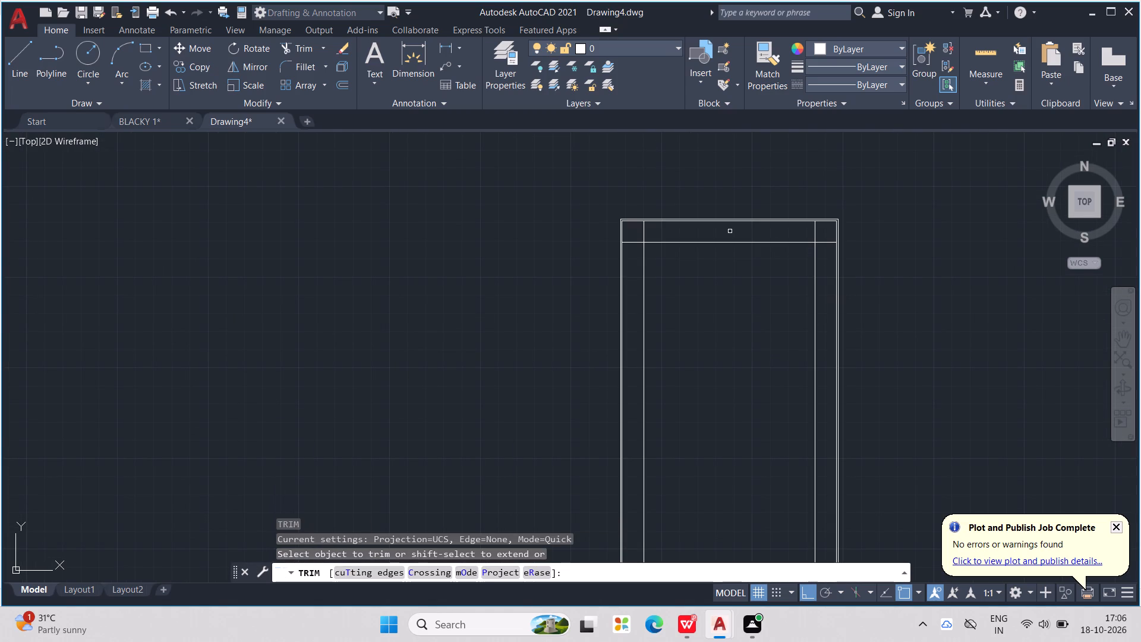
{"action": "scroll", "coordinate": [648, 224], "scroll_direction": "up", "scroll_amount": 3}
{"action": "left_click_drag", "start_coordinate": [649, 233], "coordinate": [598, 265]}
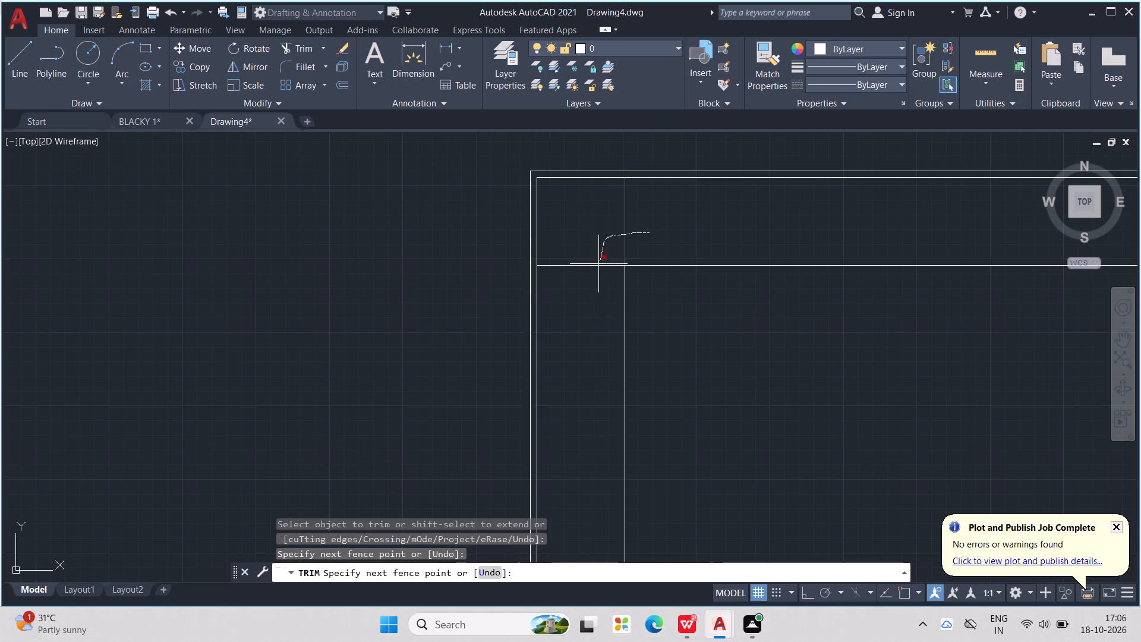
{"action": "left_click_drag", "start_coordinate": [598, 265], "coordinate": [596, 284]}
{"action": "scroll", "coordinate": [608, 275], "scroll_direction": "down", "scroll_amount": 2}
{"action": "scroll", "coordinate": [865, 292], "scroll_direction": "up", "scroll_amount": 1}
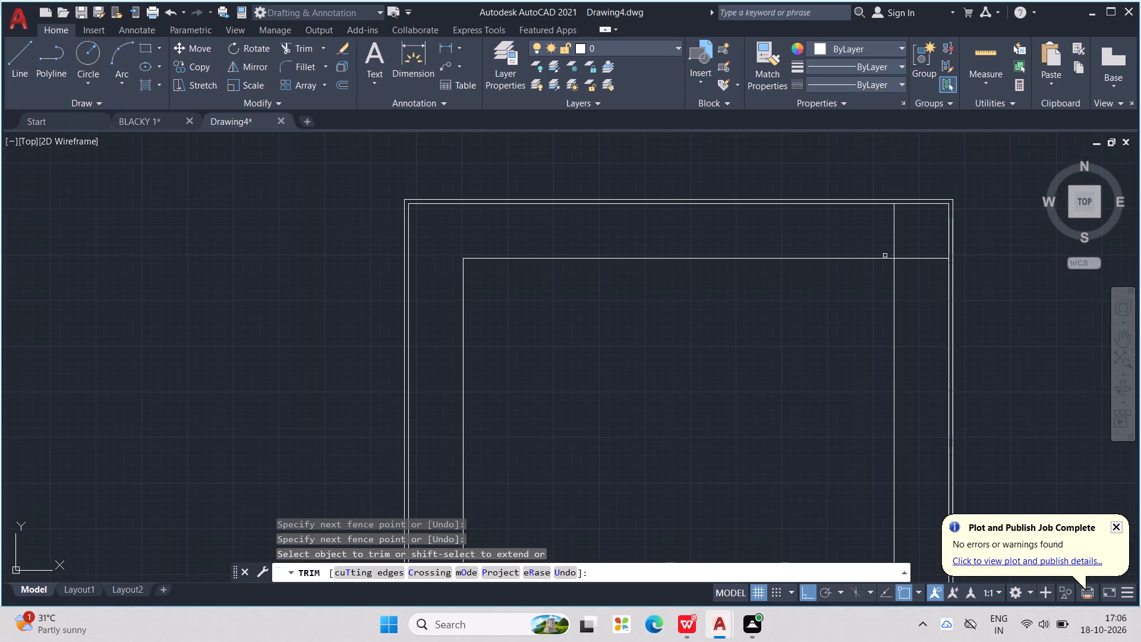
{"action": "left_click_drag", "start_coordinate": [888, 231], "coordinate": [929, 287]}
{"action": "scroll", "coordinate": [928, 279], "scroll_direction": "down", "scroll_amount": 1}
{"action": "middle_click_drag", "start_coordinate": [927, 276], "coordinate": [926, 274]}
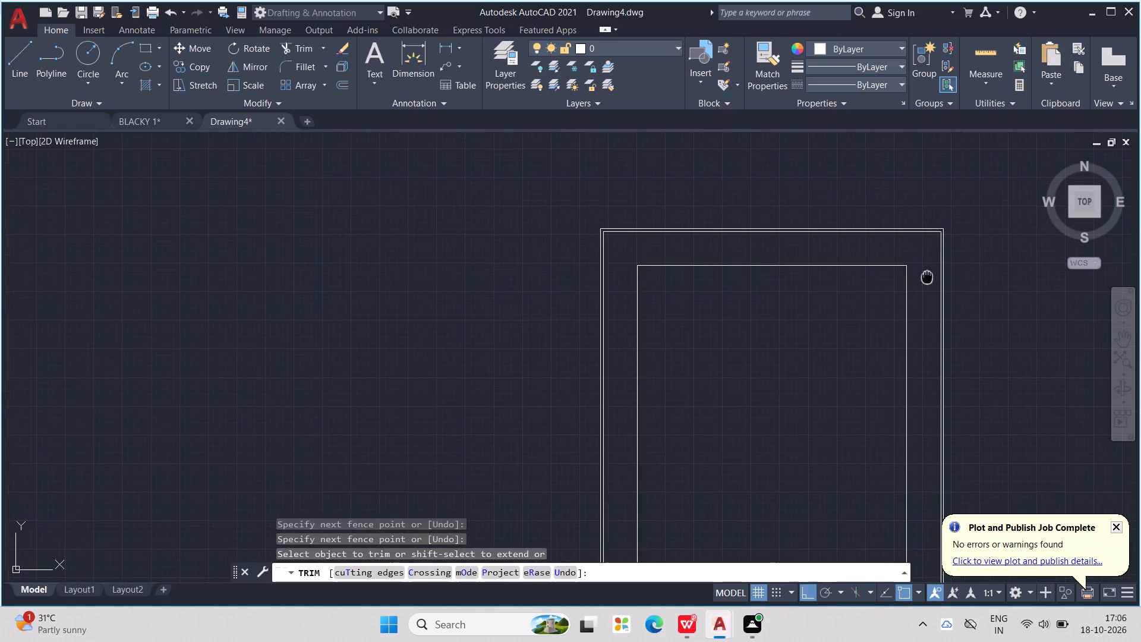
{"action": "middle_click_drag", "start_coordinate": [926, 274], "coordinate": [834, 99]}
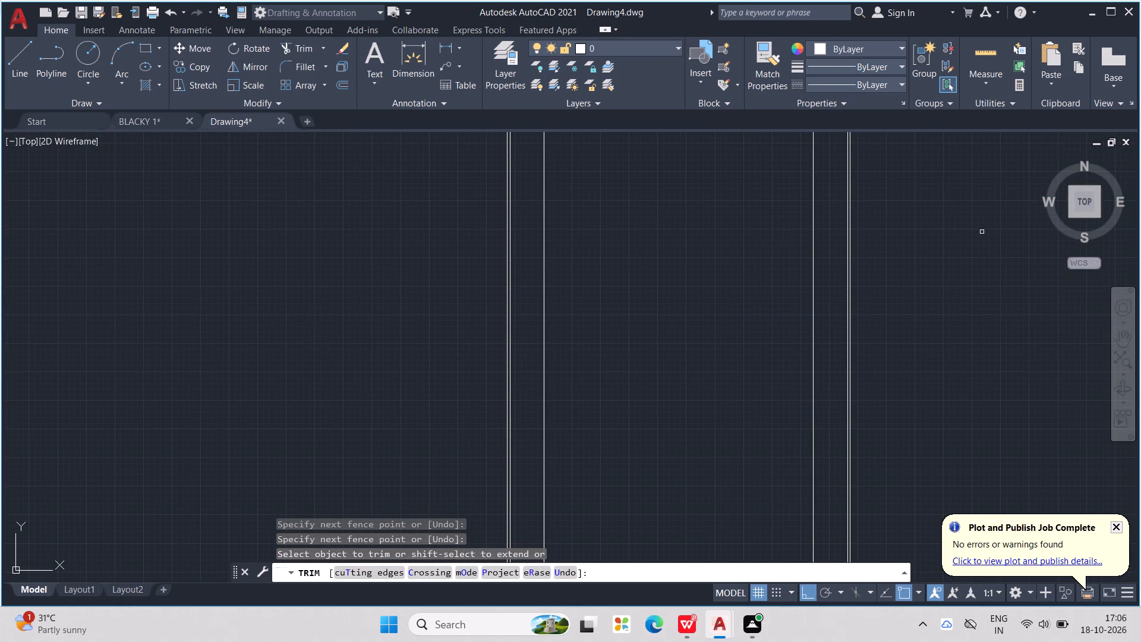
{"action": "key", "text": "Escape"}
{"action": "key", "text": "Escape"}
{"action": "key", "text": "Escape"}
{"action": "key", "text": "Escape"}
{"action": "key", "text": "Escape"}
{"action": "key", "text": "Escape"}
{"action": "key", "text": "Escape"}
{"action": "key", "text": "Escape"}
{"action": "key", "text": "Escape"}
{"action": "key", "text": "Escape"}
{"action": "key", "text": "Escape"}
{"action": "key", "text": "Escape"}
{"action": "key", "text": "Escape"}
{"action": "key", "text": "Escape"}
{"action": "key", "text": "Escape"}
{"action": "key", "text": "Escape"}
{"action": "key", "text": "Escape"}
{"action": "key", "text": "Escape"}
{"action": "key", "text": "Escape"}
{"action": "key", "text": "Escape"}
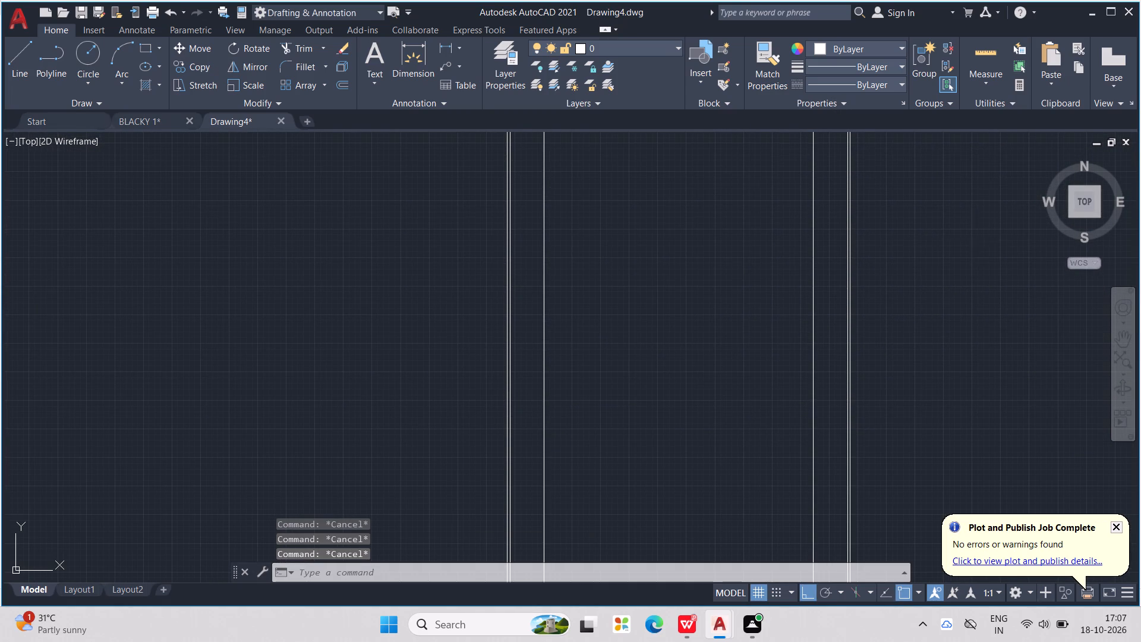
Offset the top, left and right interior lines 9" toward the inside of the plan to form the inner wall thickness.
{"action": "type", "text": "OFF"}
{"action": "key", "text": "Return"}
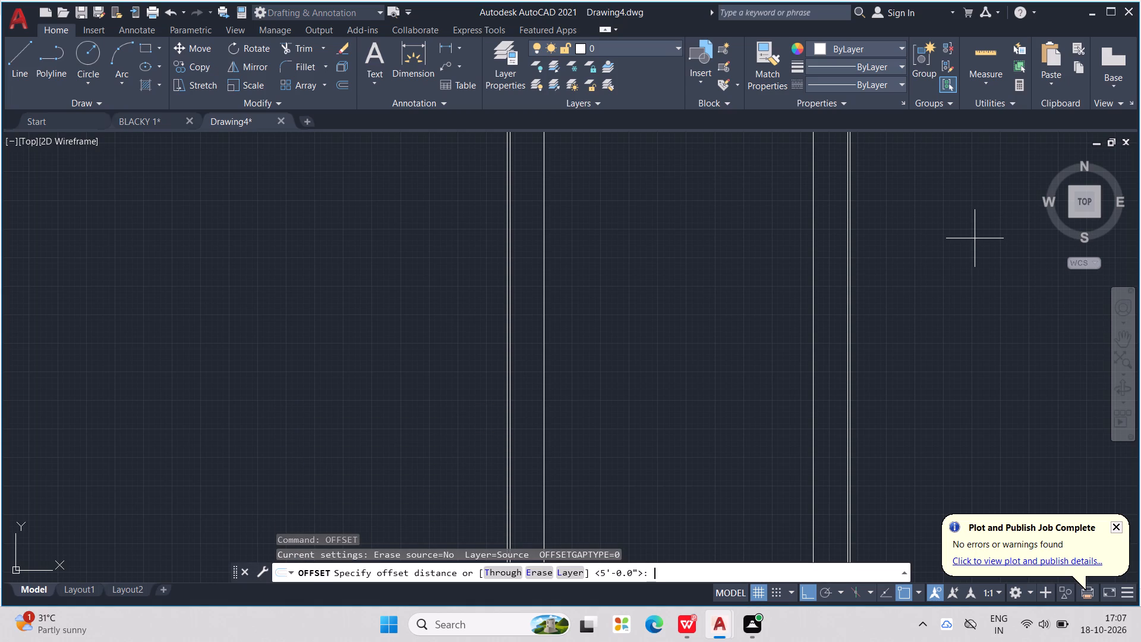
{"action": "type", "text": "9\""}
{"action": "key", "text": "Return"}
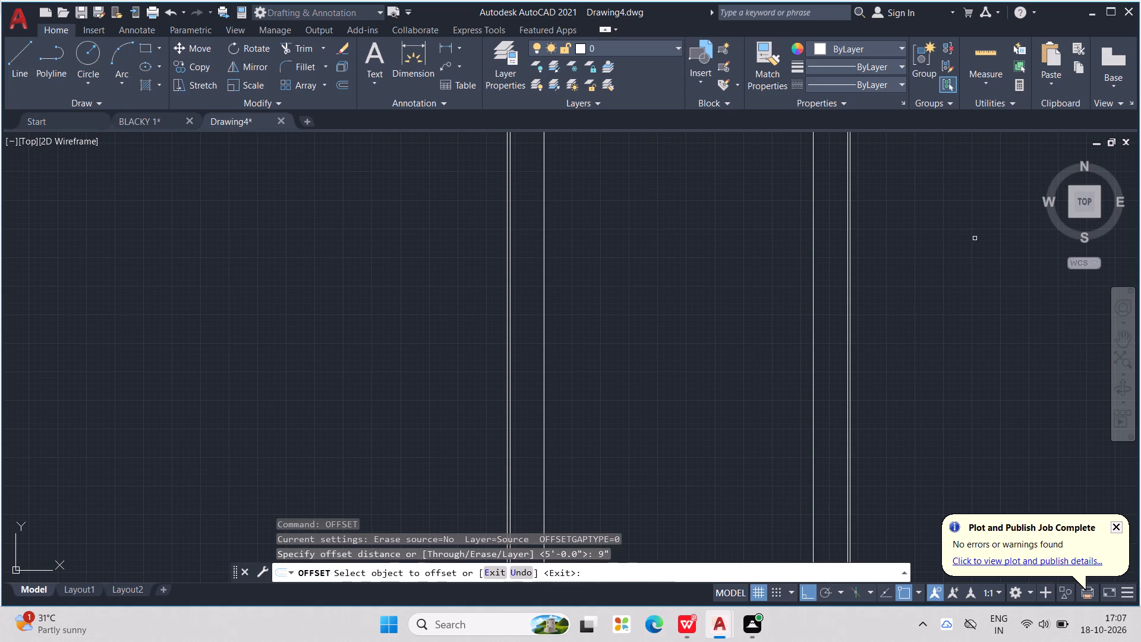
{"action": "scroll", "coordinate": [938, 107], "scroll_direction": "down", "scroll_amount": 1}
{"action": "scroll", "coordinate": [713, 326], "scroll_direction": "down", "scroll_amount": 2}
{"action": "scroll", "coordinate": [679, 207], "scroll_direction": "up", "scroll_amount": 3}
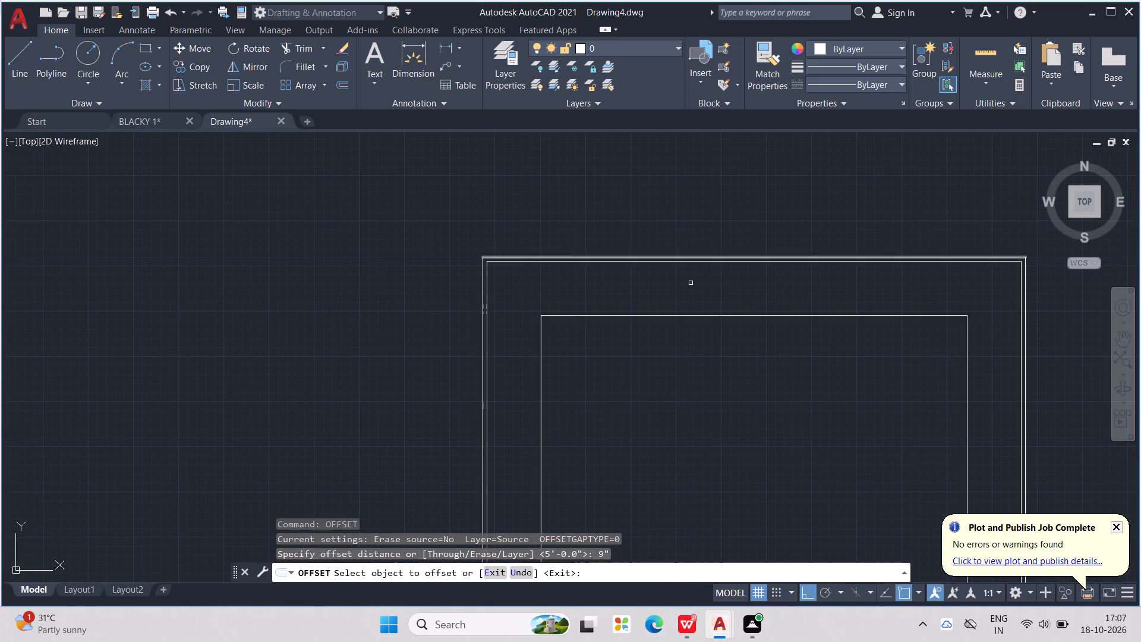
{"action": "left_click", "coordinate": [721, 314]}
{"action": "left_click", "coordinate": [726, 348]}
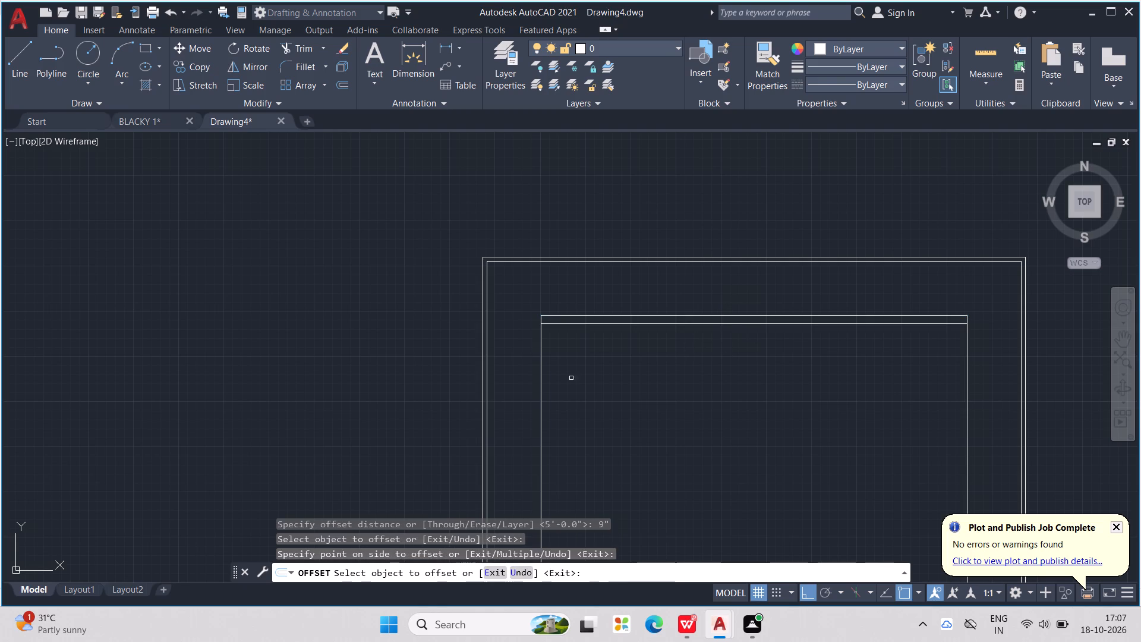
{"action": "left_click", "coordinate": [541, 392]}
{"action": "left_click", "coordinate": [691, 408]}
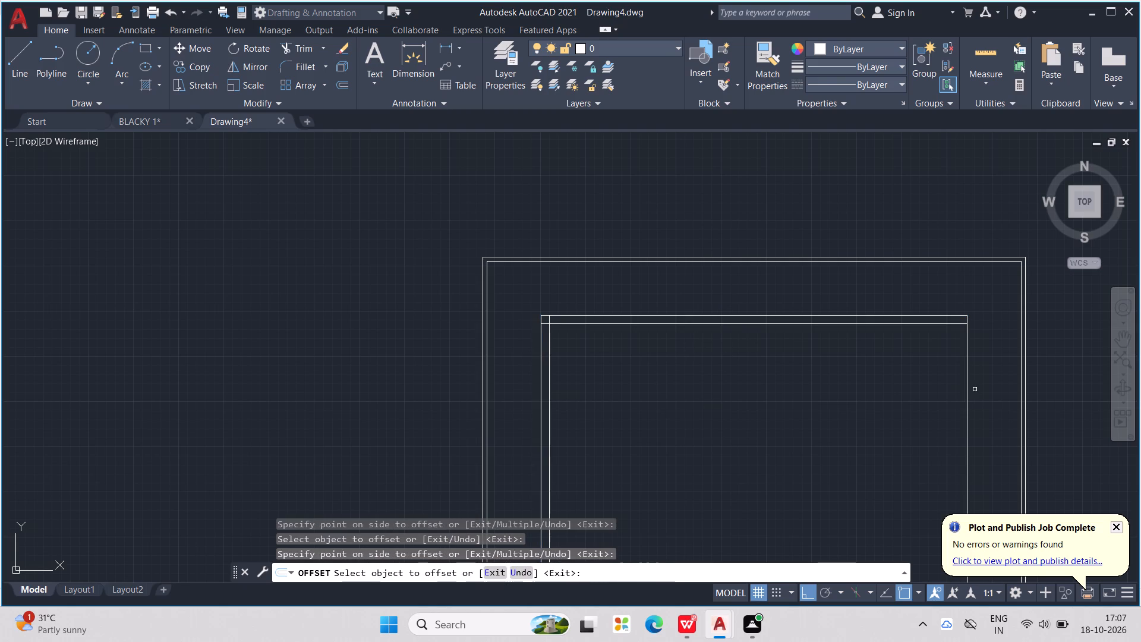
{"action": "left_click", "coordinate": [966, 389]}
{"action": "left_click", "coordinate": [909, 406]}
{"action": "key", "text": "Escape"}
{"action": "key", "text": "Escape"}
{"action": "key", "text": "Escape"}
{"action": "key", "text": "Escape"}
{"action": "key", "text": "Escape"}
{"action": "key", "text": "Escape"}
{"action": "key", "text": "Escape"}
{"action": "key", "text": "Escape"}
{"action": "key", "text": "Escape"}
{"action": "key", "text": "Escape"}
{"action": "key", "text": "Escape"}
{"action": "key", "text": "Escape"}
{"action": "key", "text": "Escape"}
{"action": "key", "text": "Escape"}
{"action": "key", "text": "Escape"}
{"action": "key", "text": "Escape"}
{"action": "key", "text": "Escape"}
{"action": "key", "text": "Escape"}
{"action": "key", "text": "Escape"}
{"action": "key", "text": "Escape"}
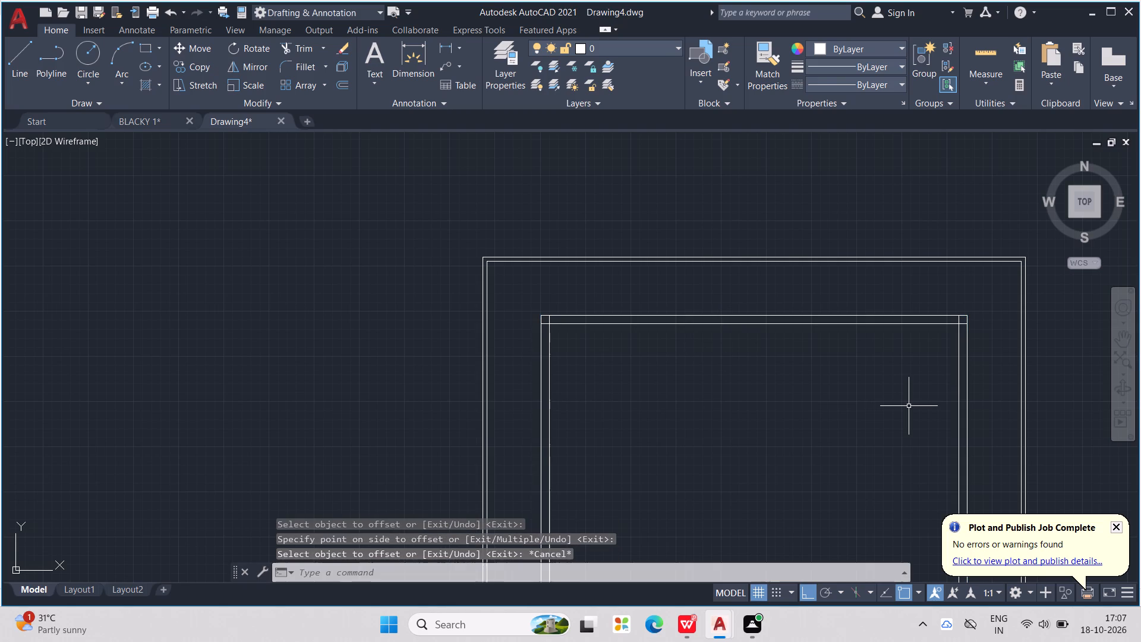
Trim the overlapping ends of the 9" offset lines at the interior wall's top-left and top-right corners.
{"action": "type", "text": "TR"}
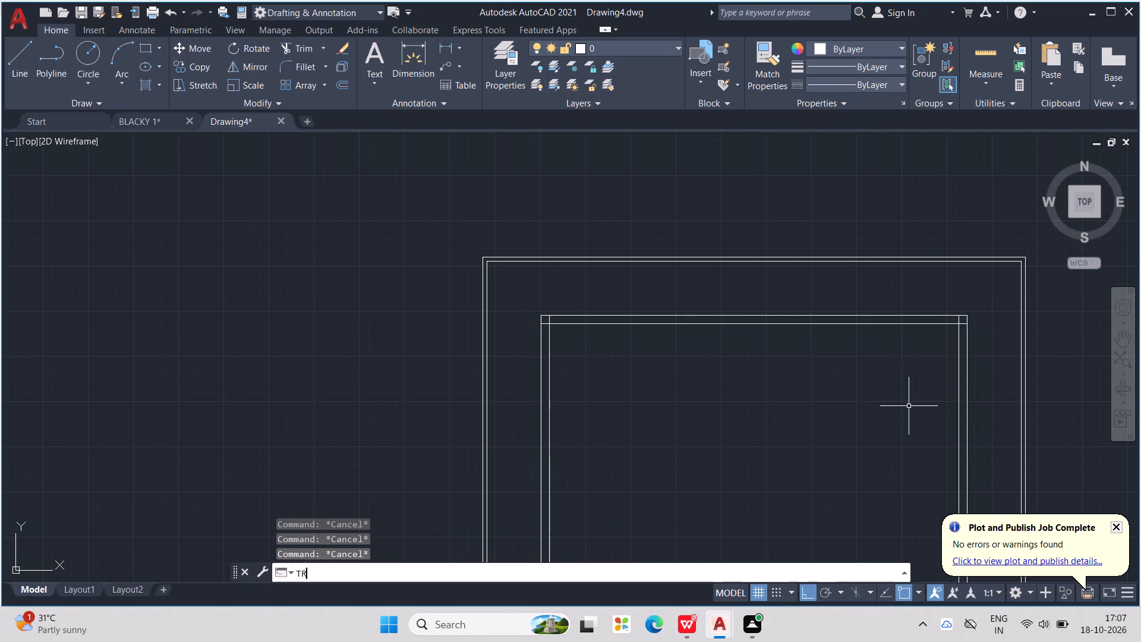
{"action": "key", "text": "Return"}
{"action": "scroll", "coordinate": [578, 331], "scroll_direction": "up", "scroll_amount": 2}
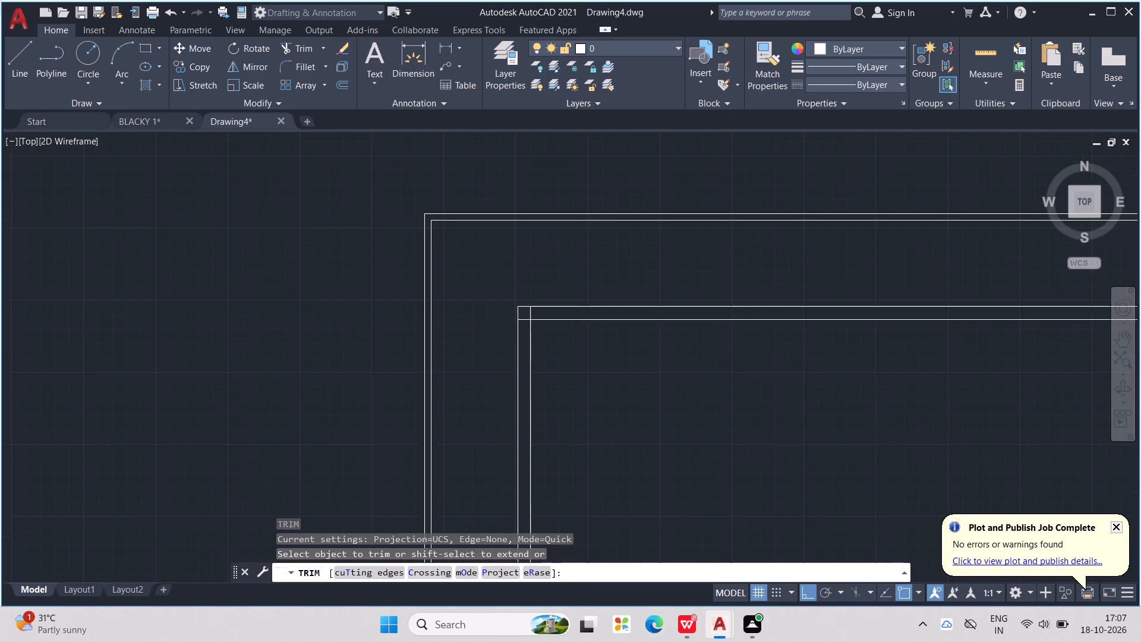
{"action": "scroll", "coordinate": [488, 309], "scroll_direction": "up", "scroll_amount": 4}
{"action": "left_click_drag", "start_coordinate": [563, 282], "coordinate": [518, 370]}
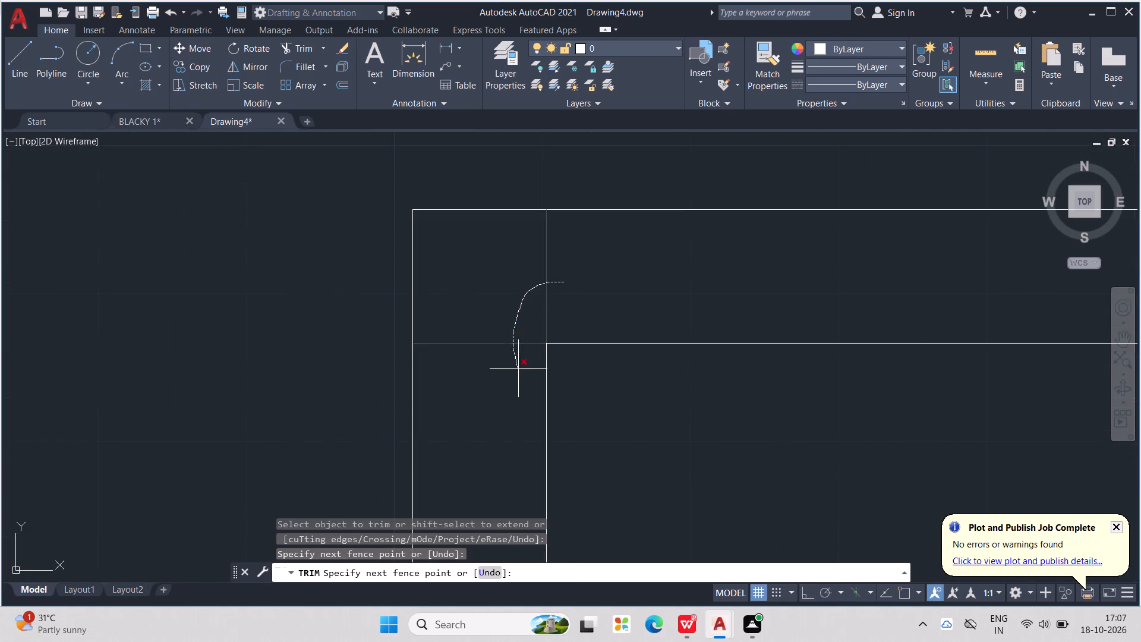
{"action": "left_click_drag", "start_coordinate": [518, 370], "coordinate": [522, 376]}
{"action": "scroll", "coordinate": [527, 367], "scroll_direction": "down", "scroll_amount": 7}
{"action": "middle_click_drag", "start_coordinate": [658, 398], "coordinate": [496, 375]}
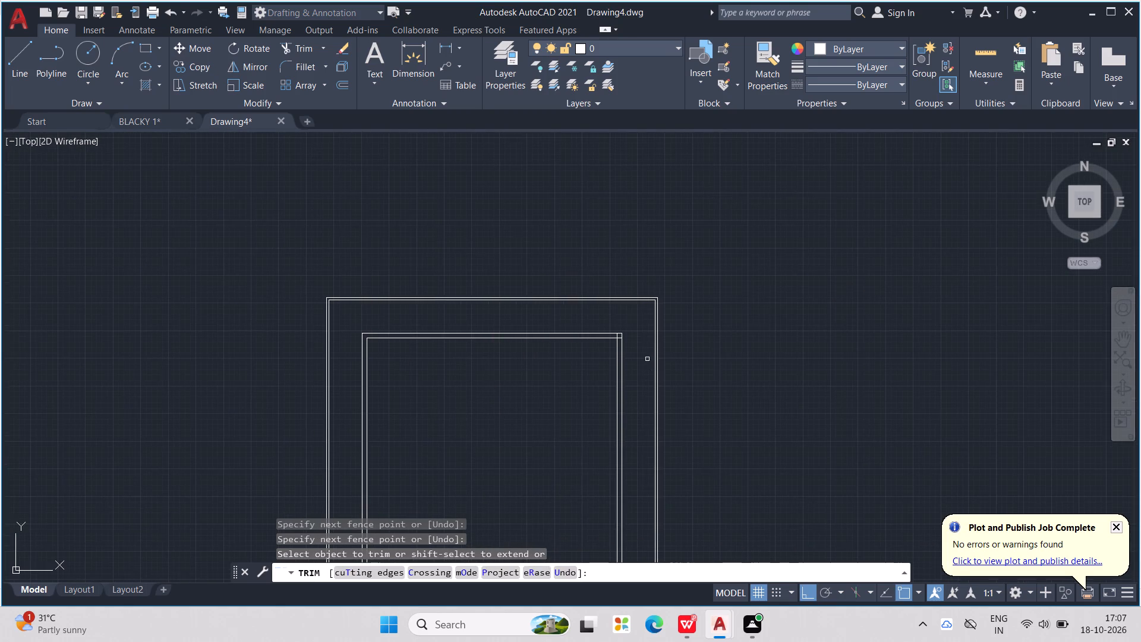
{"action": "scroll", "coordinate": [621, 329], "scroll_direction": "up", "scroll_amount": 5}
{"action": "scroll", "coordinate": [675, 344], "scroll_direction": "up", "scroll_amount": 3}
{"action": "left_click_drag", "start_coordinate": [700, 338], "coordinate": [856, 522]}
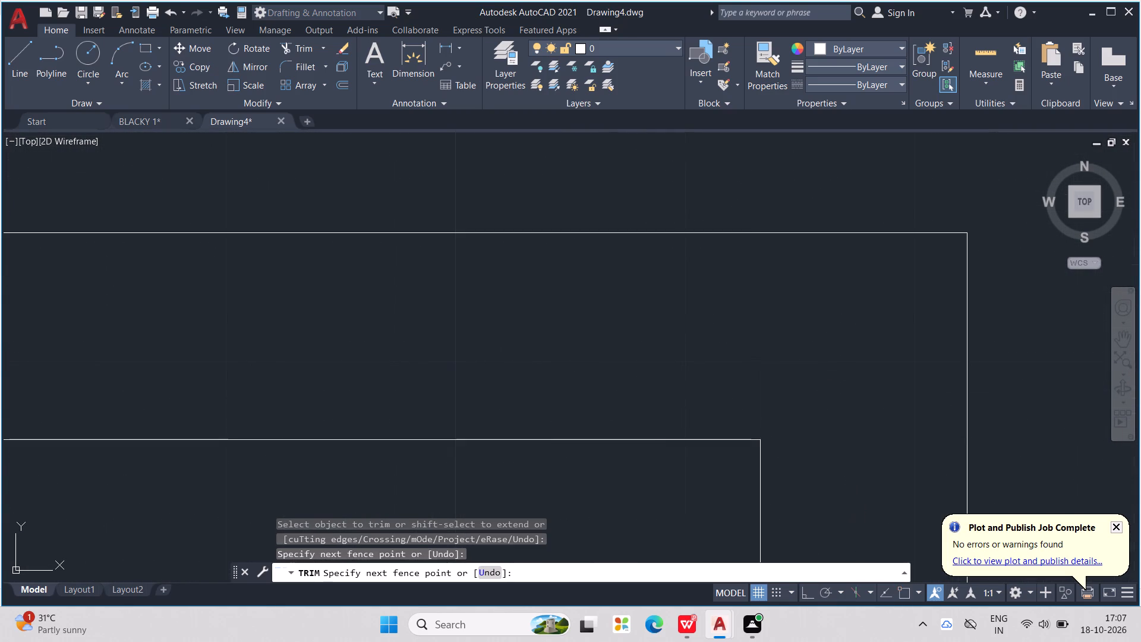
{"action": "scroll", "coordinate": [868, 480], "scroll_direction": "down", "scroll_amount": 8}
{"action": "middle_click_drag", "start_coordinate": [905, 452], "coordinate": [856, 235]}
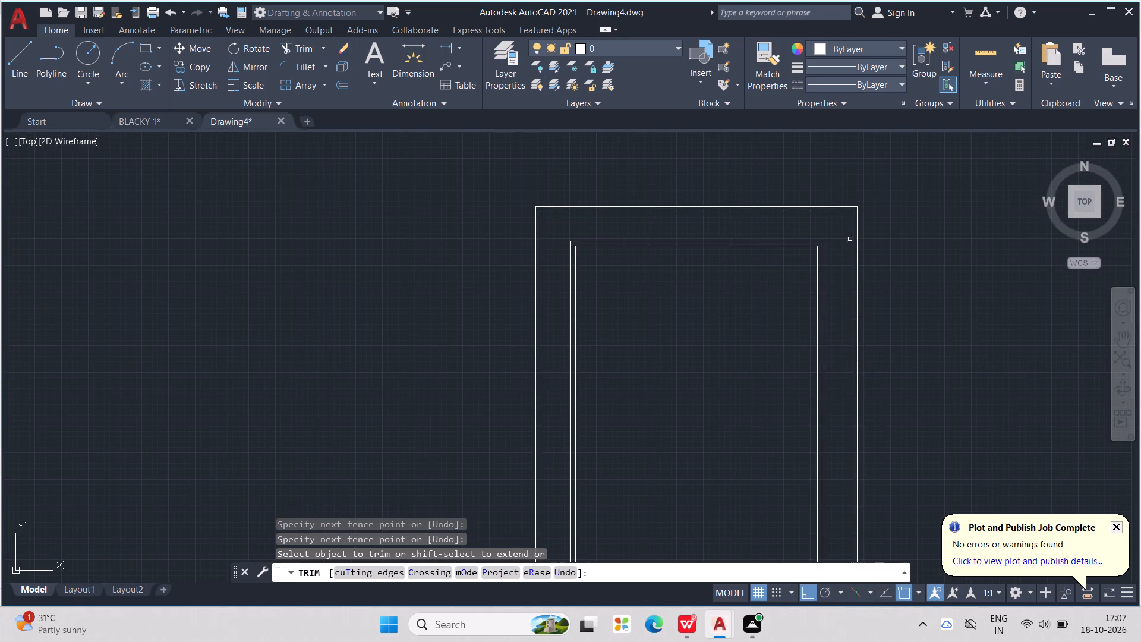
{"action": "scroll", "coordinate": [847, 243], "scroll_direction": "up", "scroll_amount": 3}
{"action": "key", "text": "Escape"}
{"action": "key", "text": "Escape"}
{"action": "key", "text": "Escape"}
{"action": "key", "text": "Escape"}
{"action": "key", "text": "Escape"}
{"action": "key", "text": "Escape"}
{"action": "key", "text": "Escape"}
{"action": "key", "text": "Escape"}
{"action": "key", "text": "Escape"}
{"action": "key", "text": "Escape"}
{"action": "key", "text": "Escape"}
{"action": "key", "text": "Escape"}
{"action": "key", "text": "Escape"}
{"action": "key", "text": "Escape"}
{"action": "key", "text": "Escape"}
{"action": "key", "text": "Escape"}
{"action": "key", "text": "Escape"}
{"action": "key", "text": "Escape"}
{"action": "key", "text": "Escape"}
{"action": "key", "text": "Escape"}
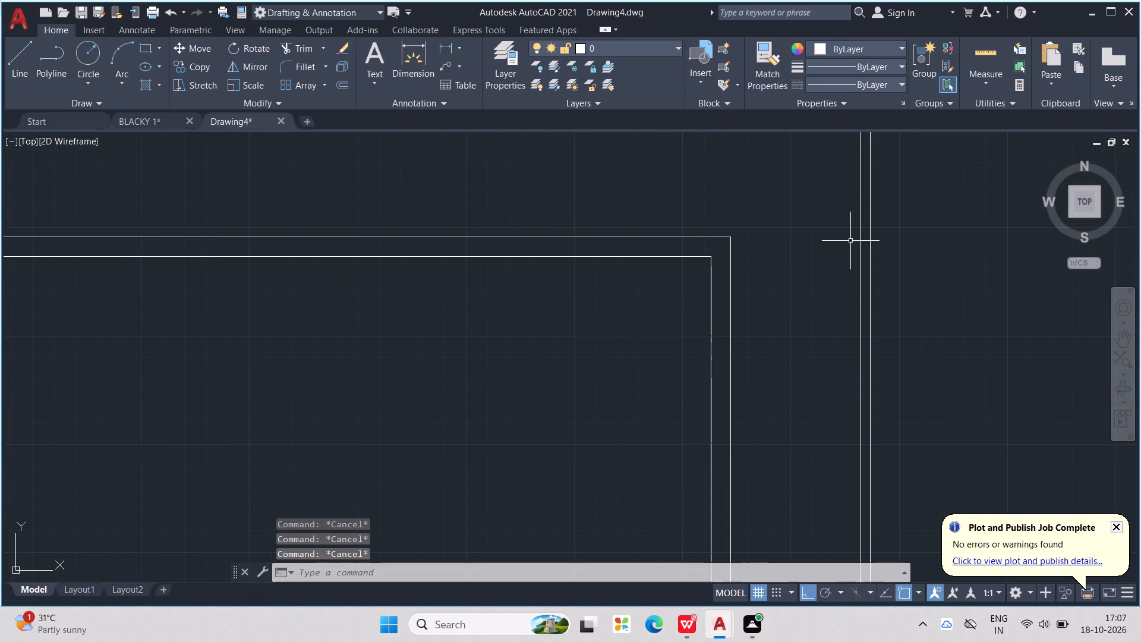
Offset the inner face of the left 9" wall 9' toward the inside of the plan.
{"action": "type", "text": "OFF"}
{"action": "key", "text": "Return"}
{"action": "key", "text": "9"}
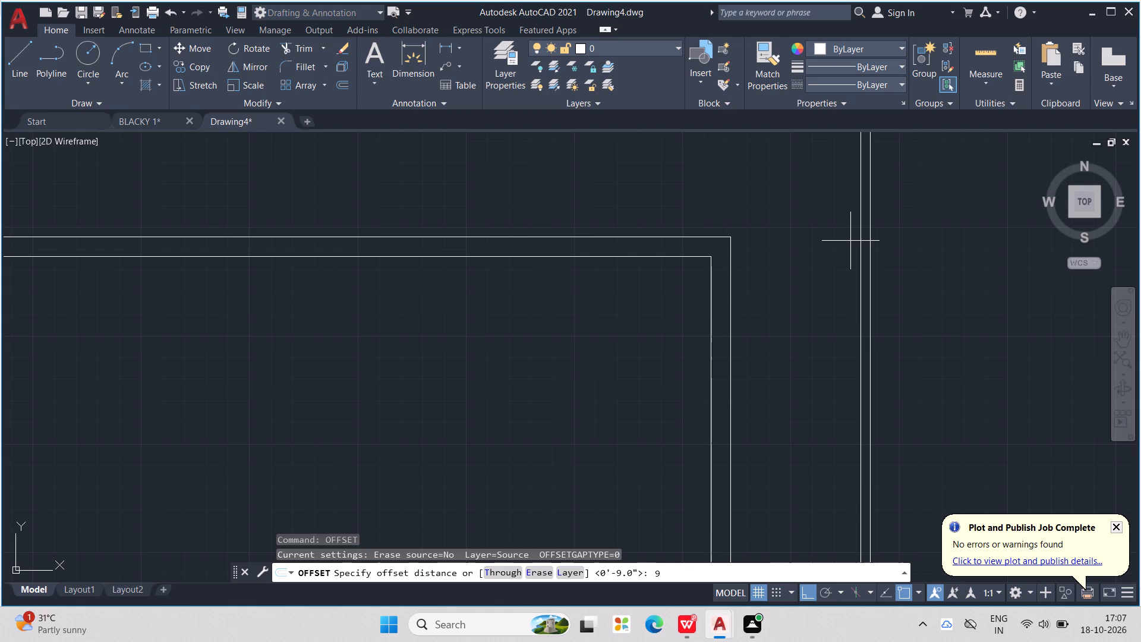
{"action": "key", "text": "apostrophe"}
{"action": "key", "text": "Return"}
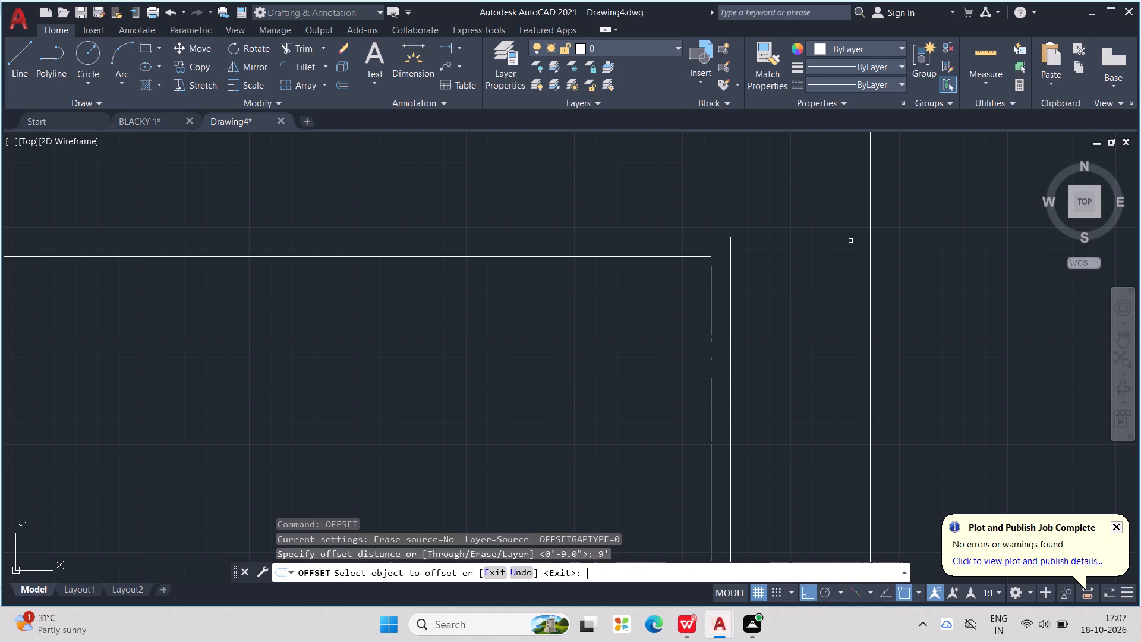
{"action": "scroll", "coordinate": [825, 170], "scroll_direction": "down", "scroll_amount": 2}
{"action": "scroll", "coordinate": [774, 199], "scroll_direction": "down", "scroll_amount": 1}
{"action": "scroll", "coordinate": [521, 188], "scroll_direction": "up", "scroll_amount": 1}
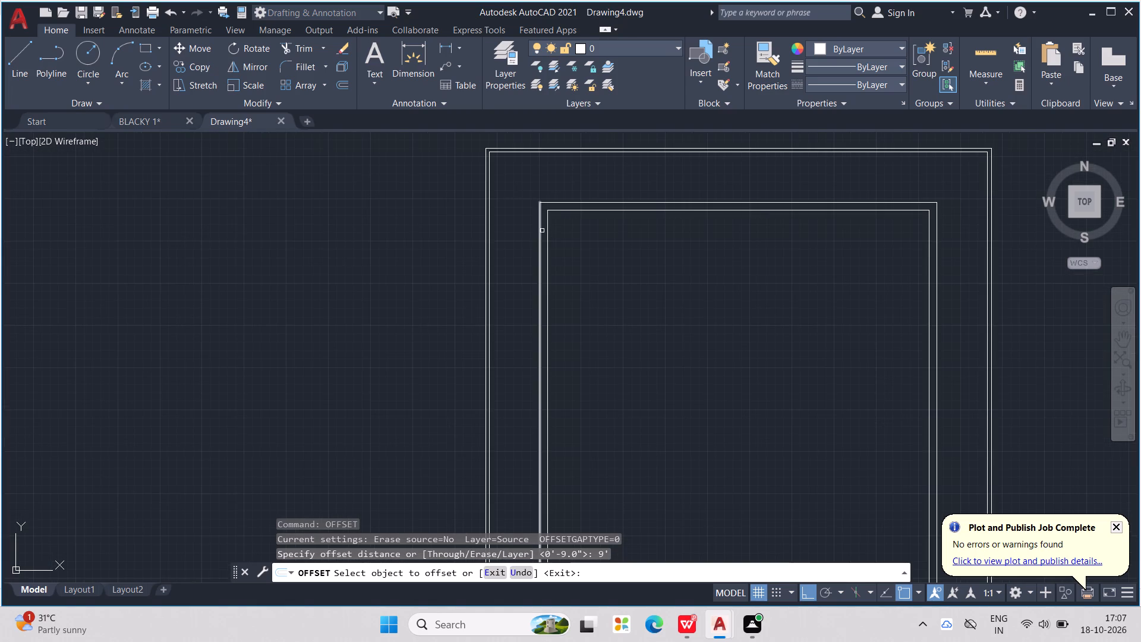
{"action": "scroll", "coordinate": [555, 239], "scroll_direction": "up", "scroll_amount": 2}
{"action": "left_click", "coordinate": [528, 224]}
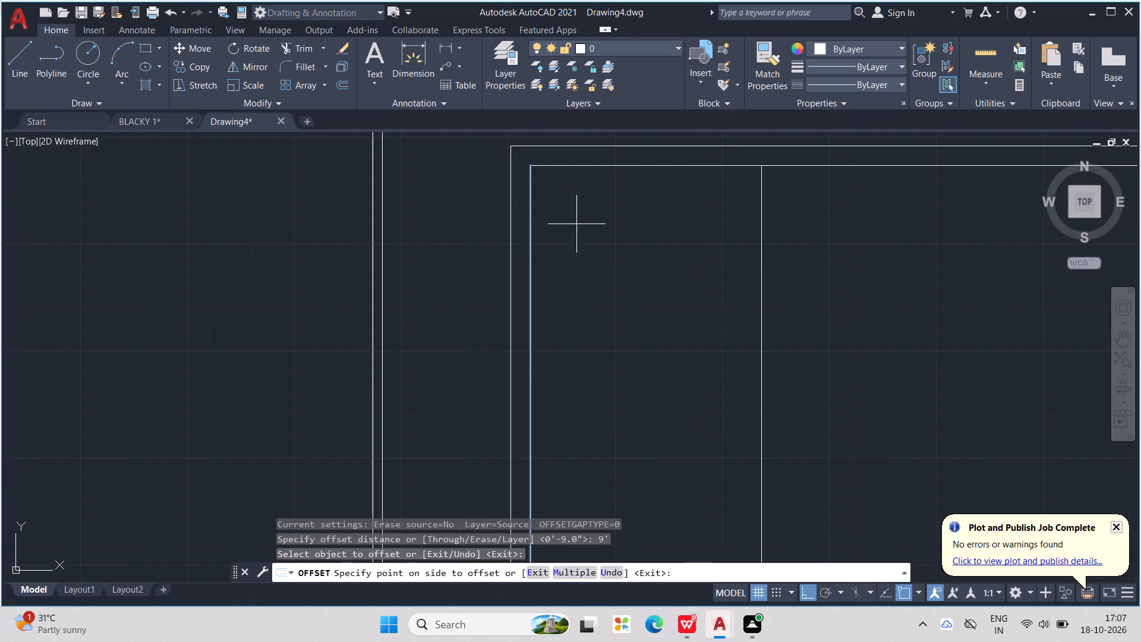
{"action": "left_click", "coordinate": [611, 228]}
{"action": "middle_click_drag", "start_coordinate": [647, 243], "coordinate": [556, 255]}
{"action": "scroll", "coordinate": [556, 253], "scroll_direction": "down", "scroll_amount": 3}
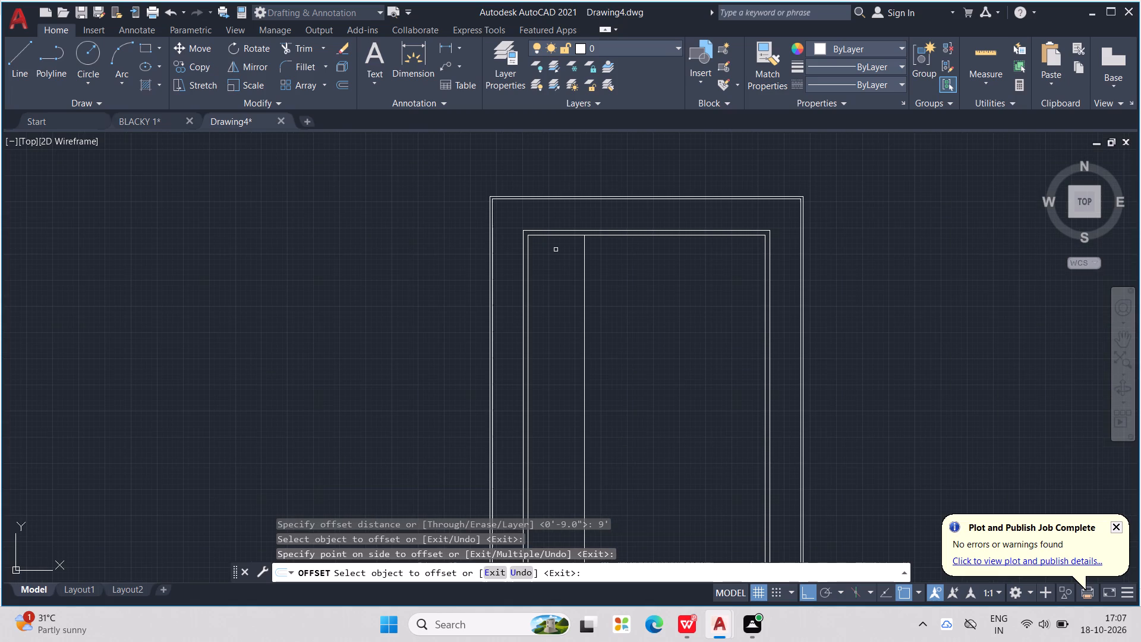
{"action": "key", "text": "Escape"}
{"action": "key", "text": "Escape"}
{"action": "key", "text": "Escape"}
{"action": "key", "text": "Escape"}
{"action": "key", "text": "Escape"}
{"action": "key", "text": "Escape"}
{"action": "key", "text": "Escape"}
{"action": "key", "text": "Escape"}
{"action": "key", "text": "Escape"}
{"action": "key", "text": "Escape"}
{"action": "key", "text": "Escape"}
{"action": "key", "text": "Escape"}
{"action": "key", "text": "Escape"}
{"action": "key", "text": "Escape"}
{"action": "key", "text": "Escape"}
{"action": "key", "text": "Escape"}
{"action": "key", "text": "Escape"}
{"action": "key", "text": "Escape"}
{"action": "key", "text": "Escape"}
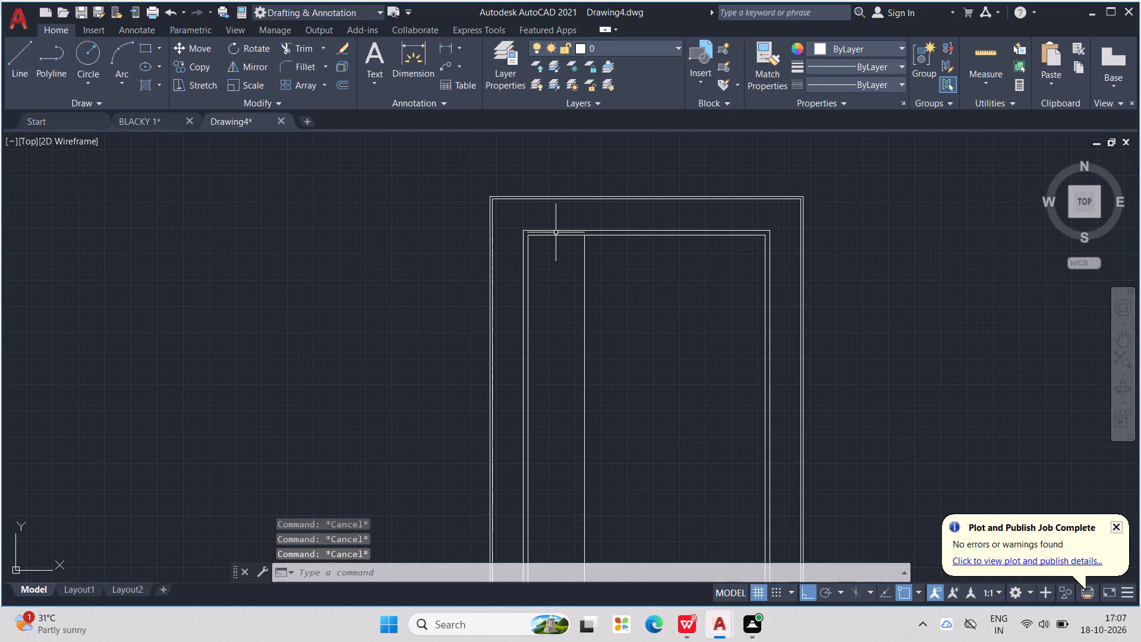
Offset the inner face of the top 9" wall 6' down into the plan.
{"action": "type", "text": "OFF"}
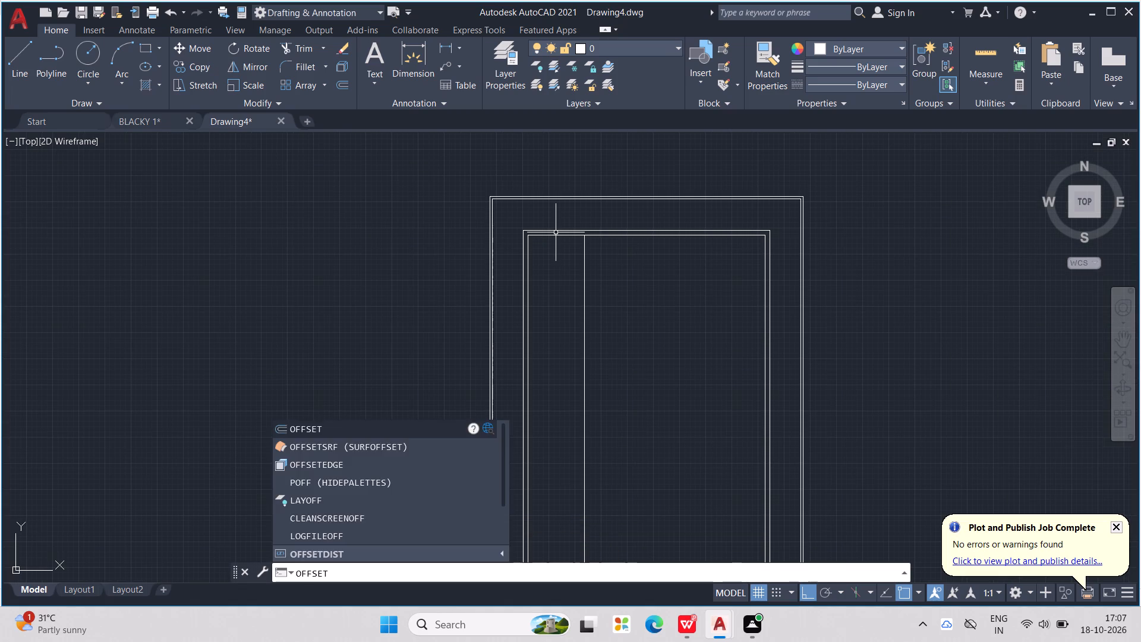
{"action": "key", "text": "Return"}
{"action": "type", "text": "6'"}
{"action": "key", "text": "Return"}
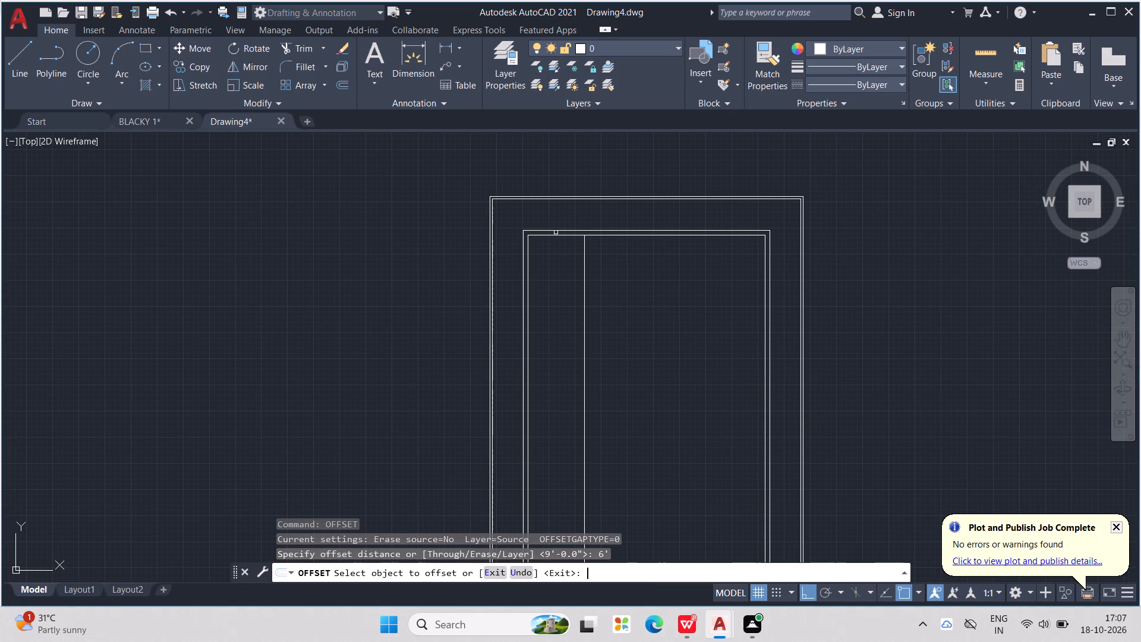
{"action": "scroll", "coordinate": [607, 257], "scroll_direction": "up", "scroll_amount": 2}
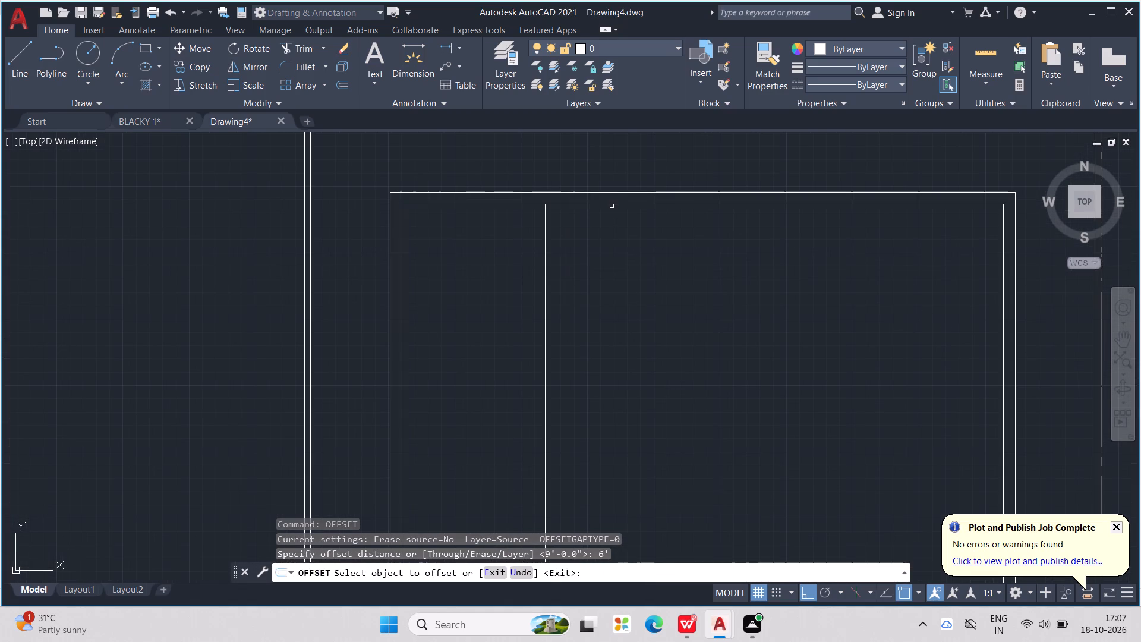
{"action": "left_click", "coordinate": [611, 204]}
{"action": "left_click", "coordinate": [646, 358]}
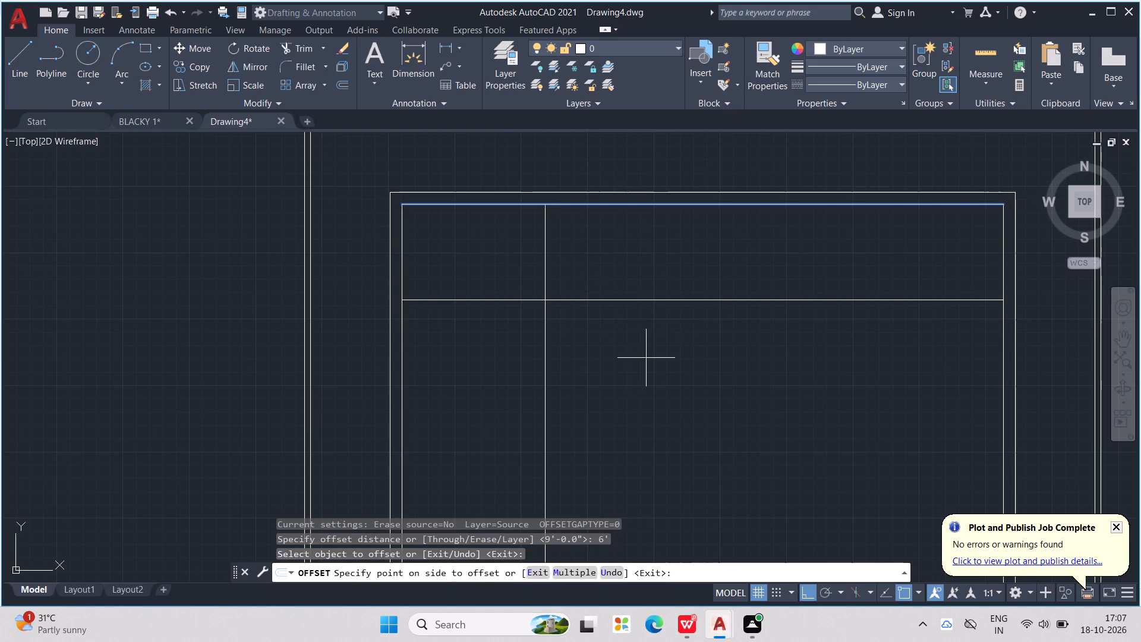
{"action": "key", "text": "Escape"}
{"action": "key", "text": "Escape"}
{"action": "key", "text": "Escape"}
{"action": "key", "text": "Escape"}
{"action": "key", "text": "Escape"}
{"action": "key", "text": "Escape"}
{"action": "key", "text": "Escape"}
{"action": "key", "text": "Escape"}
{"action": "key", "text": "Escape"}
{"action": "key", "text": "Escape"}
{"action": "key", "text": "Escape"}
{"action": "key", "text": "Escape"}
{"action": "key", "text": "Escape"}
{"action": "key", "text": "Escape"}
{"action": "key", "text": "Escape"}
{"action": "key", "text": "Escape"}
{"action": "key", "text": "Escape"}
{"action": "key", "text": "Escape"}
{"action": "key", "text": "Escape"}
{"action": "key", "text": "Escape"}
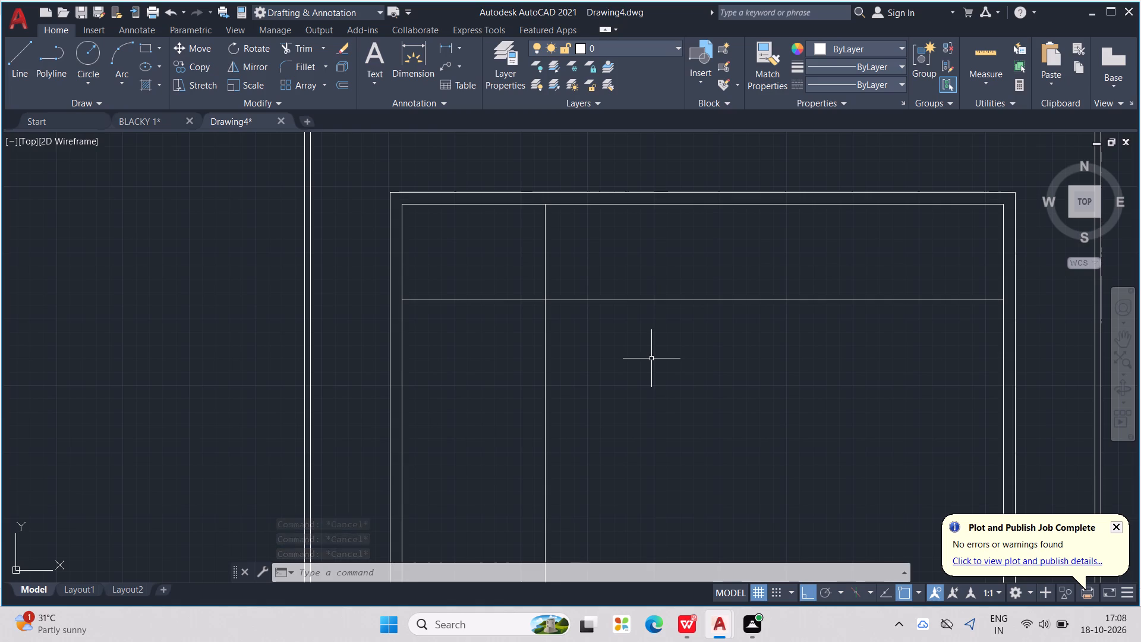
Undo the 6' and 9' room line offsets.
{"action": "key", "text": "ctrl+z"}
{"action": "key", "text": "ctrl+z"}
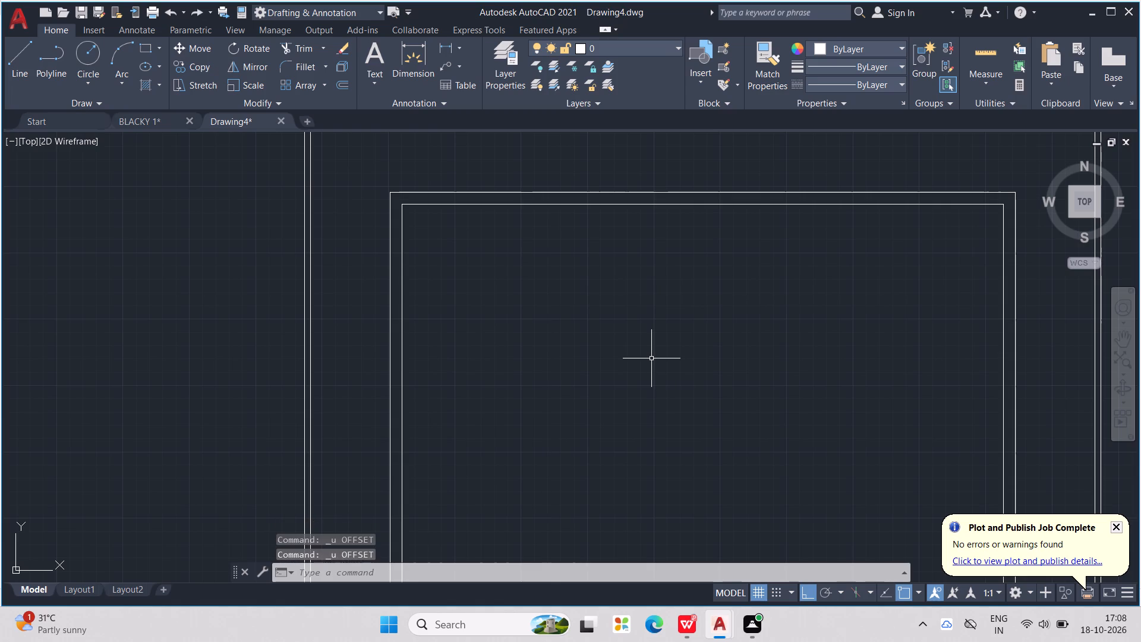
Offset the inner face of the left 9" wall 9' toward the inside of the plan.
{"action": "key", "text": "Escape"}
{"action": "key", "text": "Escape"}
{"action": "key", "text": "Escape"}
{"action": "key", "text": "Escape"}
{"action": "key", "text": "Escape"}
{"action": "key", "text": "Escape"}
{"action": "key", "text": "Escape"}
{"action": "key", "text": "Escape"}
{"action": "key", "text": "Escape"}
{"action": "key", "text": "Escape"}
{"action": "key", "text": "Escape"}
{"action": "key", "text": "Escape"}
{"action": "key", "text": "Escape"}
{"action": "key", "text": "Escape"}
{"action": "key", "text": "Escape"}
{"action": "key", "text": "Escape"}
{"action": "key", "text": "Escape"}
{"action": "key", "text": "Escape"}
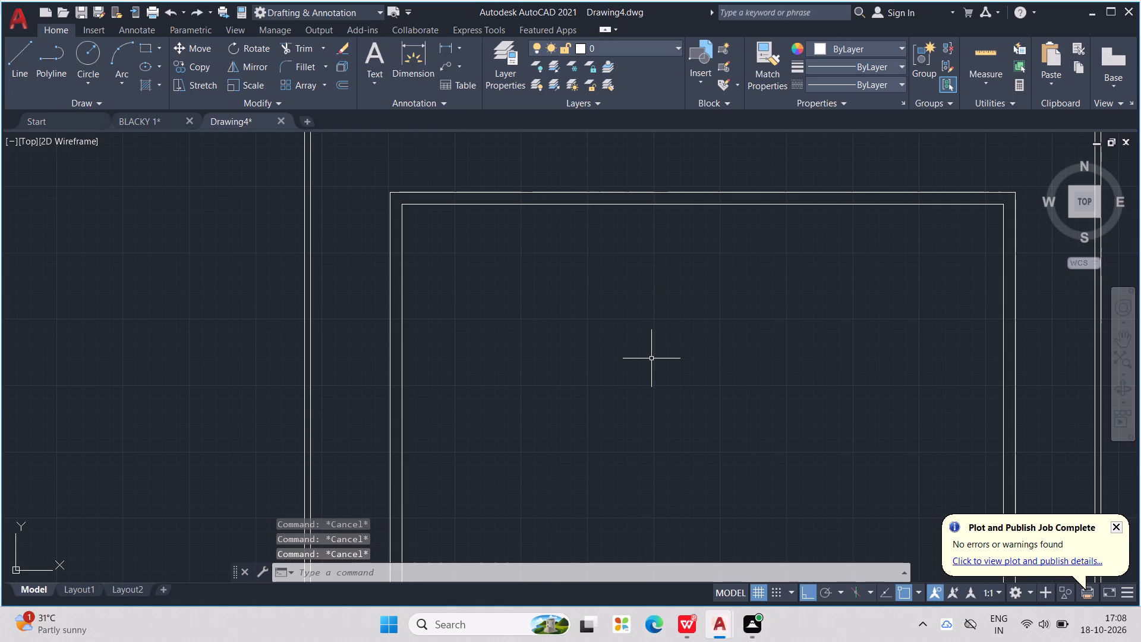
{"action": "type", "text": "OFF"}
{"action": "key", "text": "Return"}
{"action": "type", "text": "9'"}
{"action": "key", "text": "Return"}
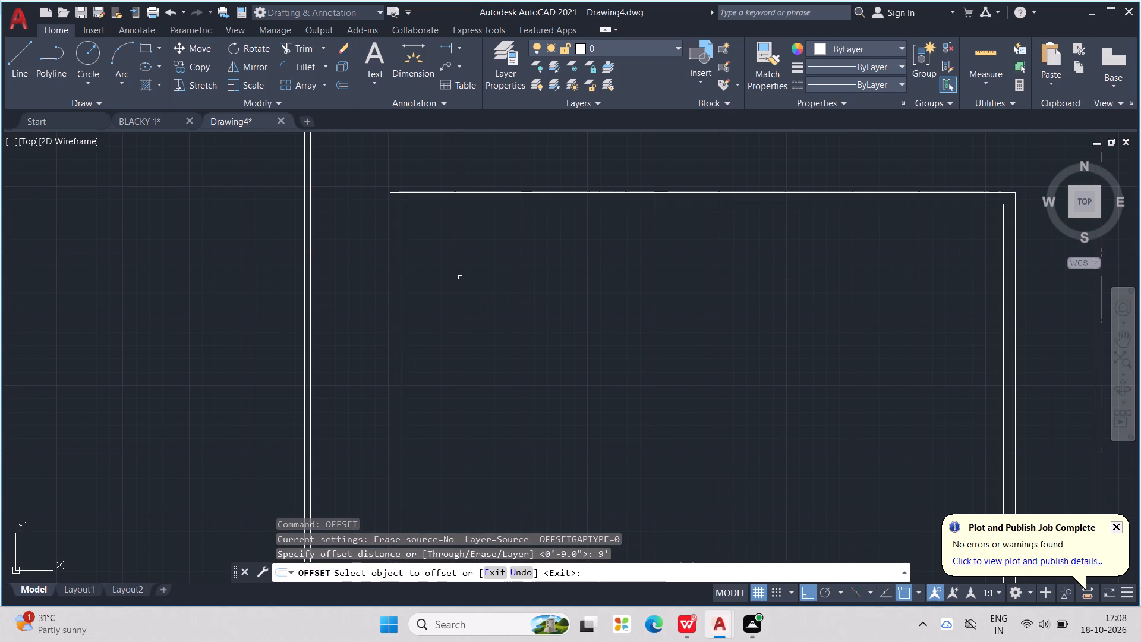
{"action": "left_click", "coordinate": [402, 280]}
{"action": "left_click", "coordinate": [643, 311]}
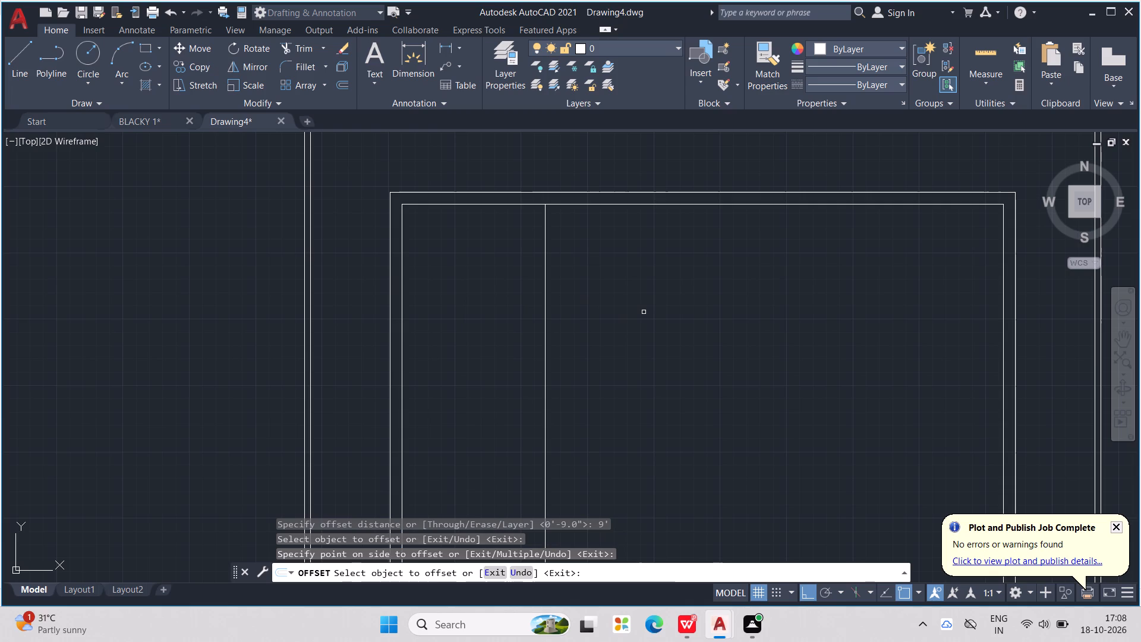
{"action": "key", "text": "Escape"}
{"action": "key", "text": "Escape"}
{"action": "key", "text": "Escape"}
{"action": "key", "text": "Escape"}
{"action": "key", "text": "Escape"}
{"action": "key", "text": "Escape"}
{"action": "key", "text": "Escape"}
{"action": "key", "text": "Escape"}
{"action": "key", "text": "Escape"}
{"action": "key", "text": "Escape"}
{"action": "key", "text": "Escape"}
{"action": "key", "text": "Escape"}
{"action": "key", "text": "Escape"}
{"action": "key", "text": "Escape"}
{"action": "key", "text": "Escape"}
{"action": "key", "text": "Escape"}
{"action": "key", "text": "Escape"}
{"action": "key", "text": "Escape"}
{"action": "key", "text": "Escape"}
{"action": "key", "text": "Escape"}
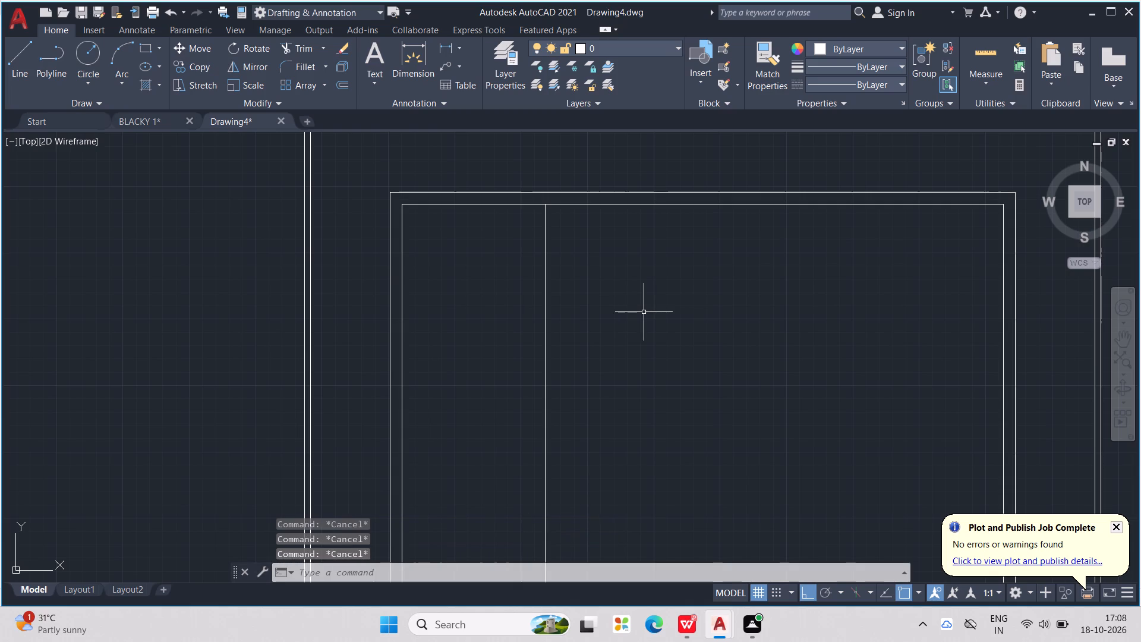
Offset the inner face of the top 9" wall 6' down into the plan.
{"action": "type", "text": "OFF"}
{"action": "key", "text": "Return"}
{"action": "type", "text": "6'"}
{"action": "key", "text": "Return"}
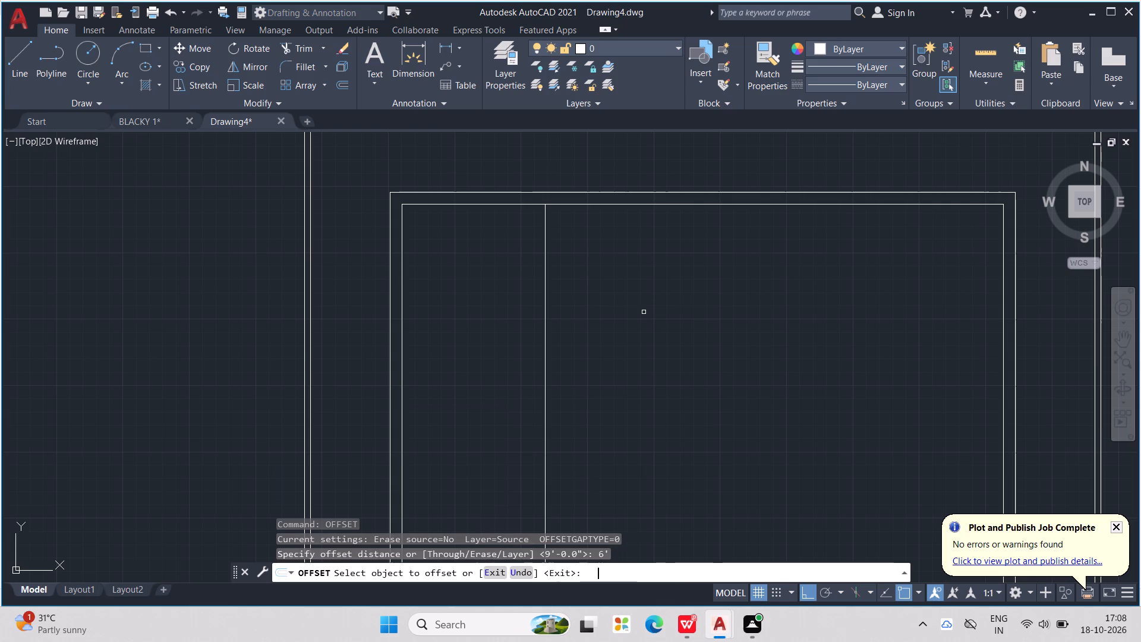
{"action": "left_click", "coordinate": [486, 204]}
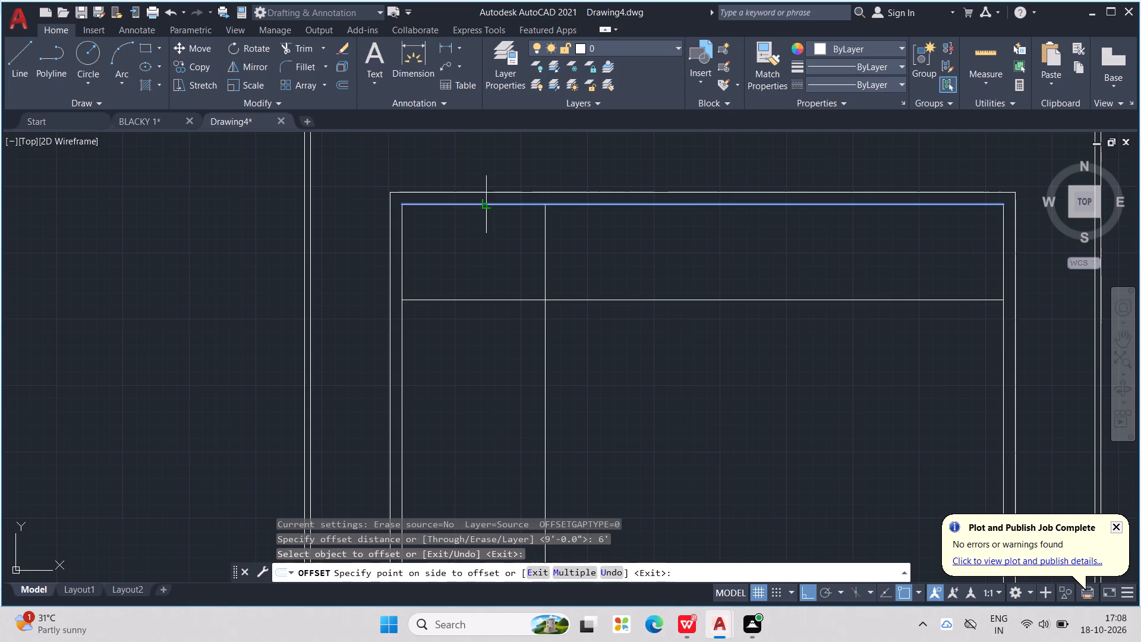
{"action": "left_click", "coordinate": [496, 290]}
{"action": "key", "text": "Escape"}
{"action": "key", "text": "Escape"}
{"action": "key", "text": "Escape"}
{"action": "key", "text": "Escape"}
{"action": "key", "text": "Escape"}
{"action": "key", "text": "Escape"}
{"action": "key", "text": "Escape"}
{"action": "key", "text": "Escape"}
{"action": "key", "text": "Escape"}
{"action": "key", "text": "Escape"}
{"action": "key", "text": "Escape"}
{"action": "key", "text": "Escape"}
{"action": "key", "text": "Escape"}
{"action": "key", "text": "Escape"}
{"action": "key", "text": "Escape"}
{"action": "key", "text": "Escape"}
{"action": "key", "text": "Escape"}
{"action": "key", "text": "Escape"}
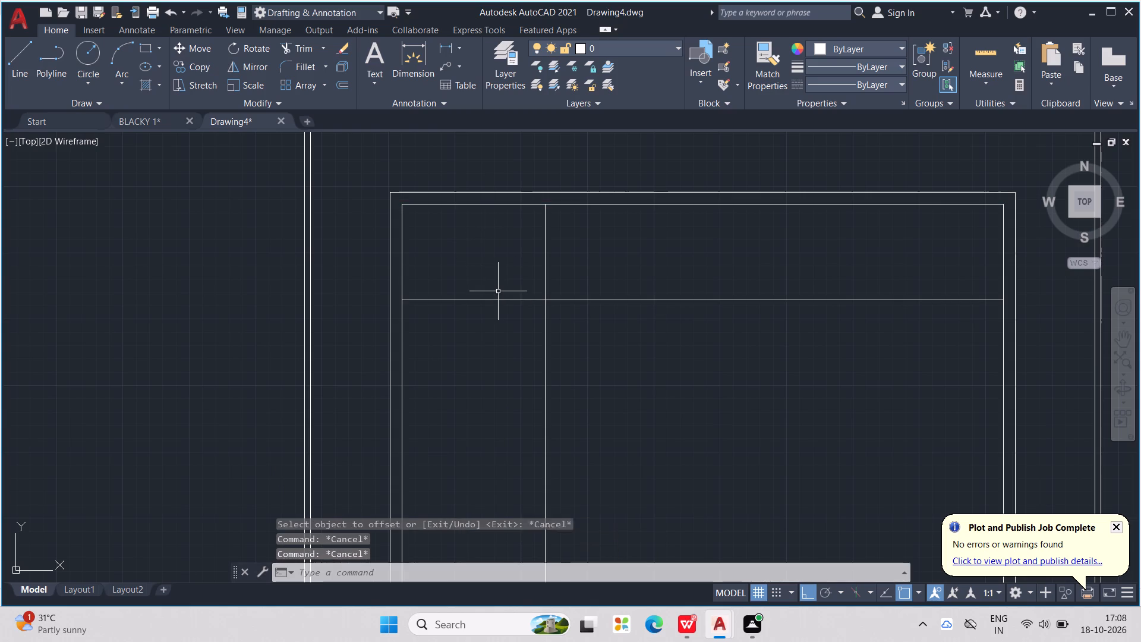
Offset the horizontal room line that lies 6' below the top wall a further 5' down.
{"action": "type", "text": "OFF"}
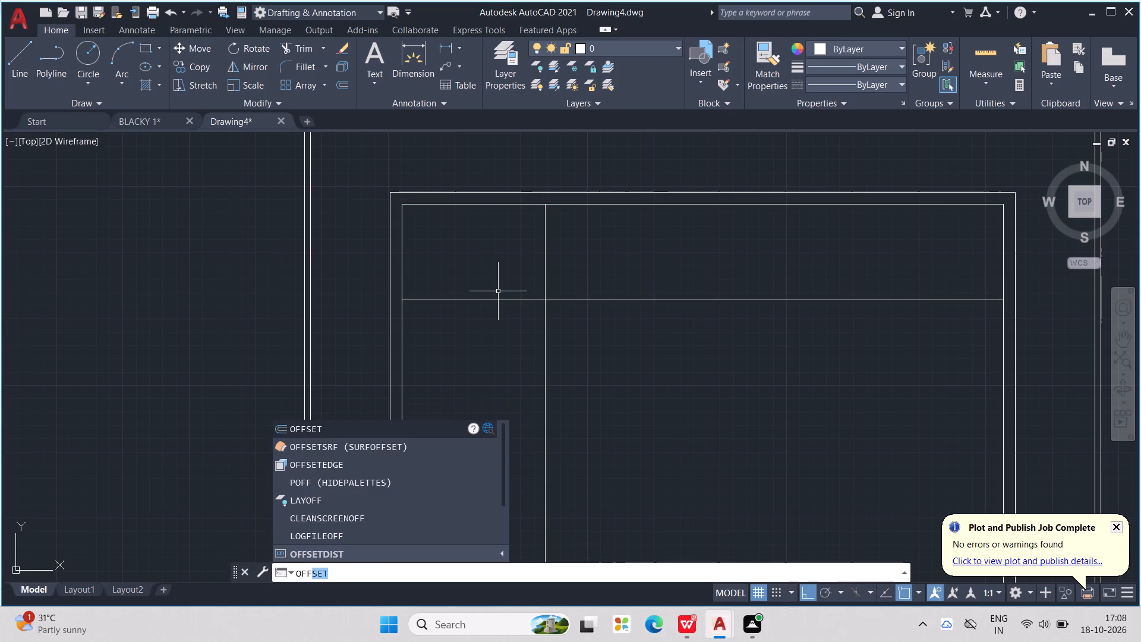
{"action": "key", "text": "Return"}
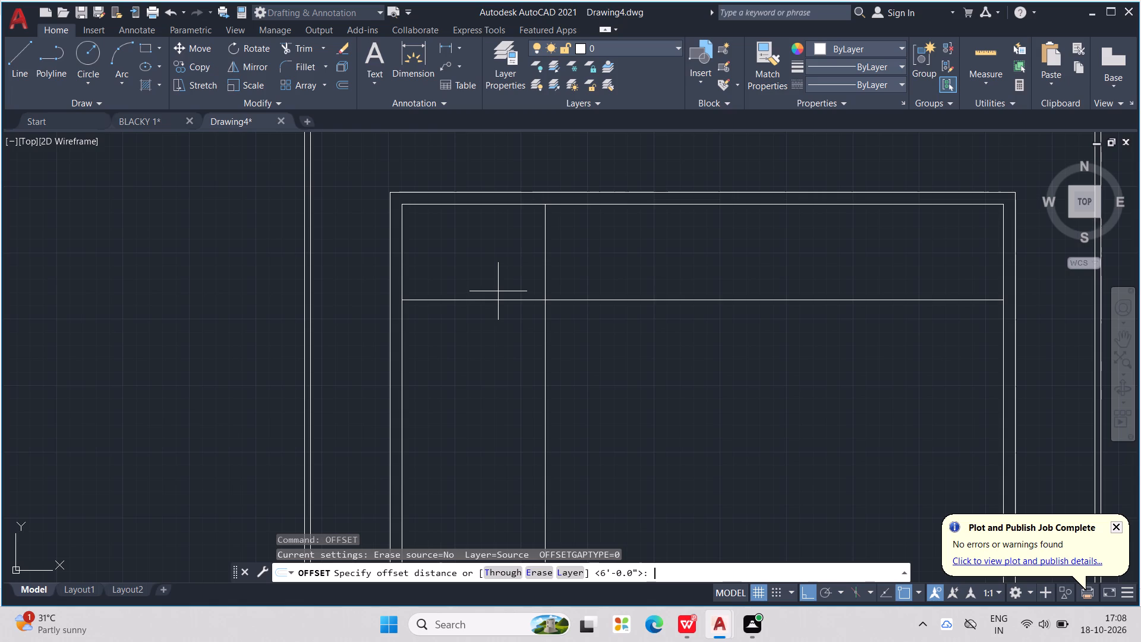
{"action": "type", "text": "5'"}
{"action": "key", "text": "Return"}
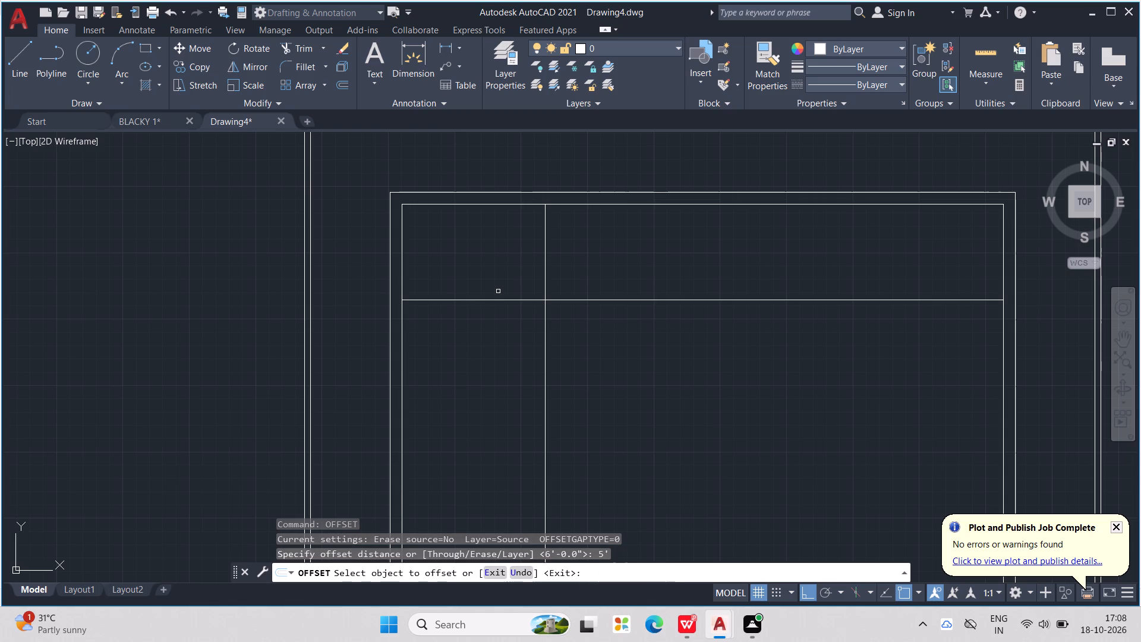
{"action": "scroll", "coordinate": [496, 270], "scroll_direction": "down", "scroll_amount": 1}
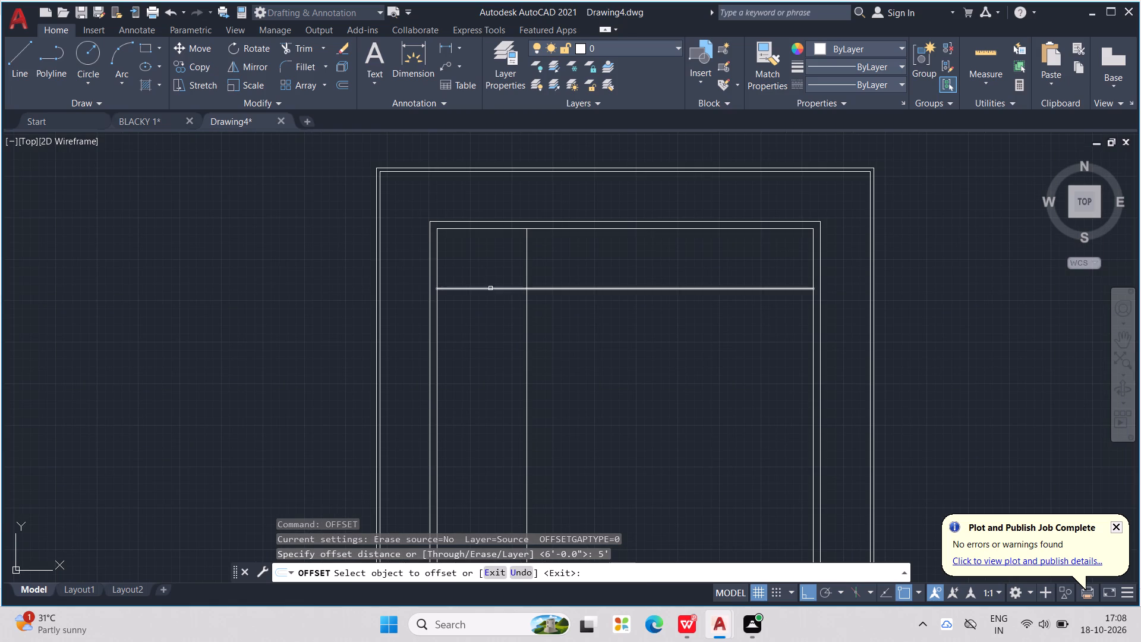
{"action": "left_click", "coordinate": [491, 288]}
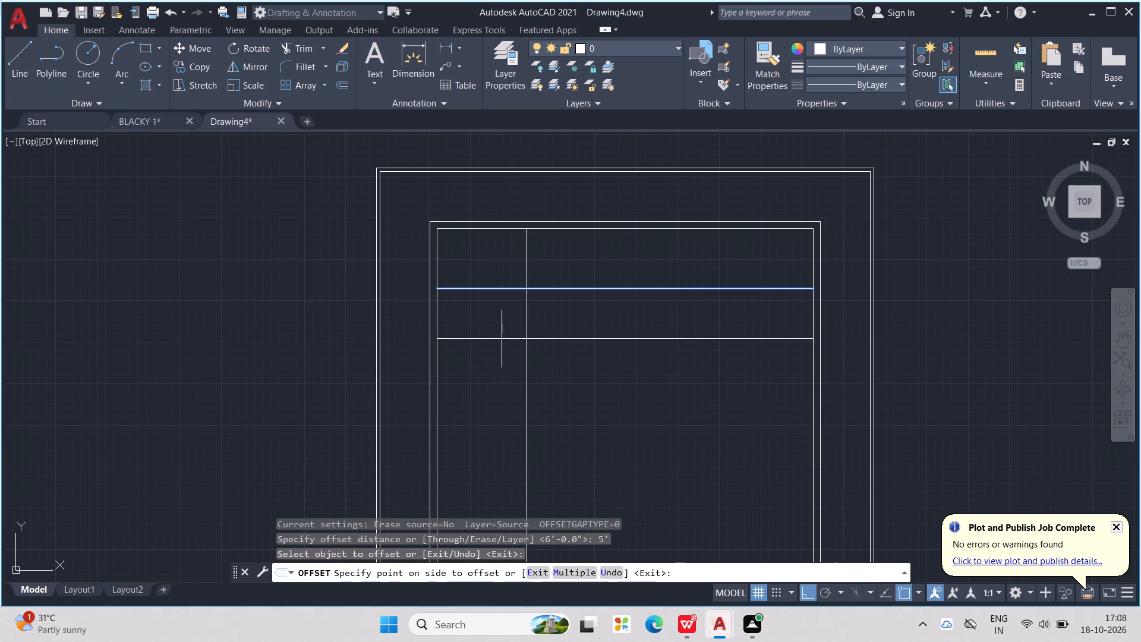
{"action": "left_click", "coordinate": [502, 366]}
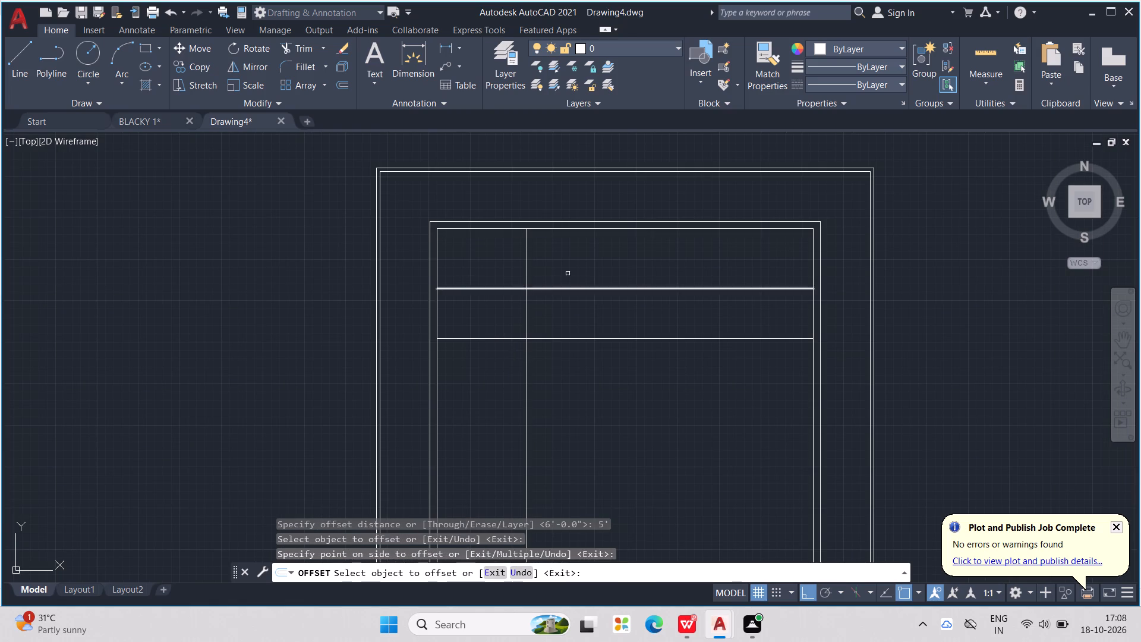
{"action": "scroll", "coordinate": [606, 226], "scroll_direction": "up", "scroll_amount": 1}
{"action": "middle_click_drag", "start_coordinate": [611, 213], "coordinate": [540, 209]}
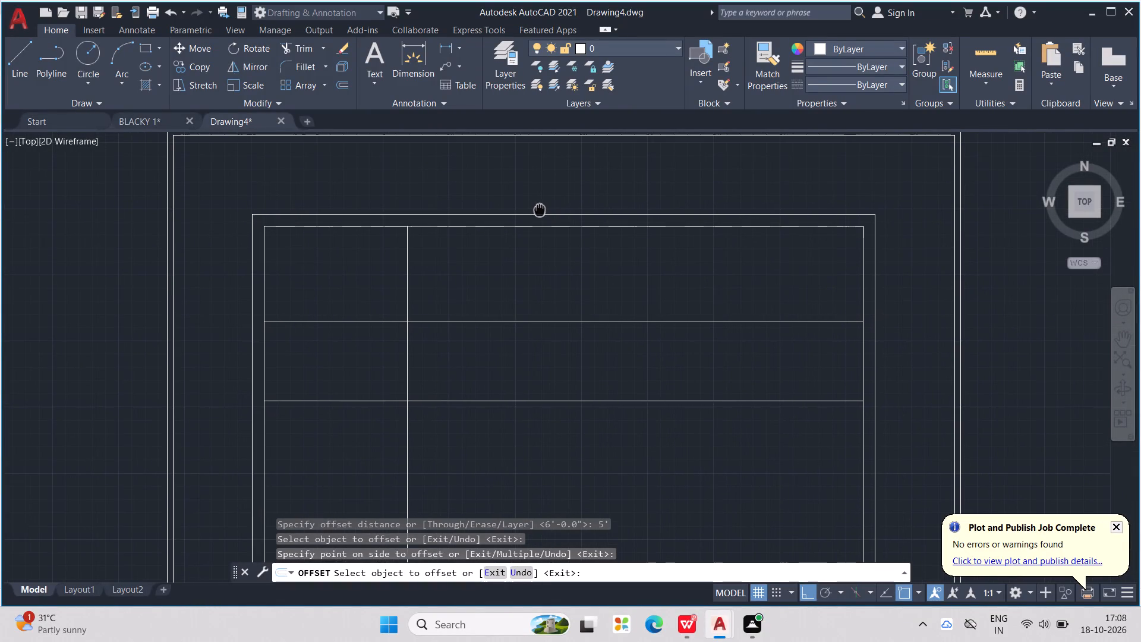
{"action": "key", "text": "Escape"}
{"action": "key", "text": "Escape"}
{"action": "key", "text": "Escape"}
{"action": "key", "text": "Escape"}
{"action": "key", "text": "Escape"}
{"action": "key", "text": "Escape"}
{"action": "key", "text": "Escape"}
{"action": "key", "text": "Escape"}
{"action": "key", "text": "Escape"}
{"action": "key", "text": "Escape"}
{"action": "key", "text": "Escape"}
{"action": "key", "text": "Escape"}
{"action": "key", "text": "Escape"}
{"action": "key", "text": "Escape"}
{"action": "key", "text": "Escape"}
{"action": "key", "text": "Escape"}
{"action": "key", "text": "Escape"}
{"action": "key", "text": "Escape"}
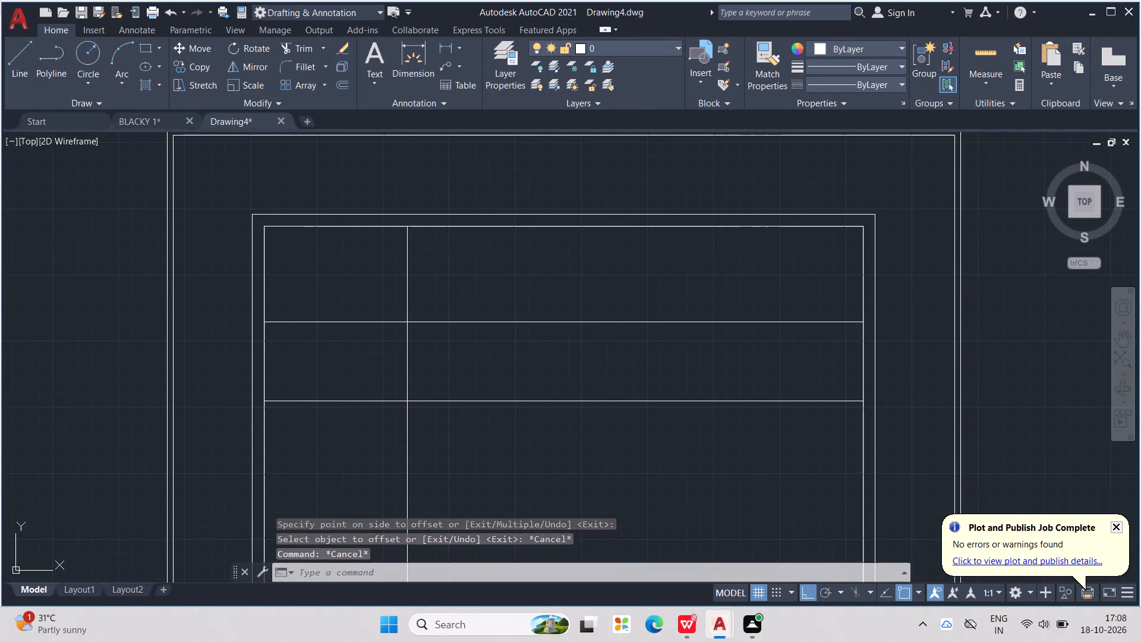
Offset the inner faces of the right and top 9" walls 8' into the plan.
{"action": "type", "text": "OFF"}
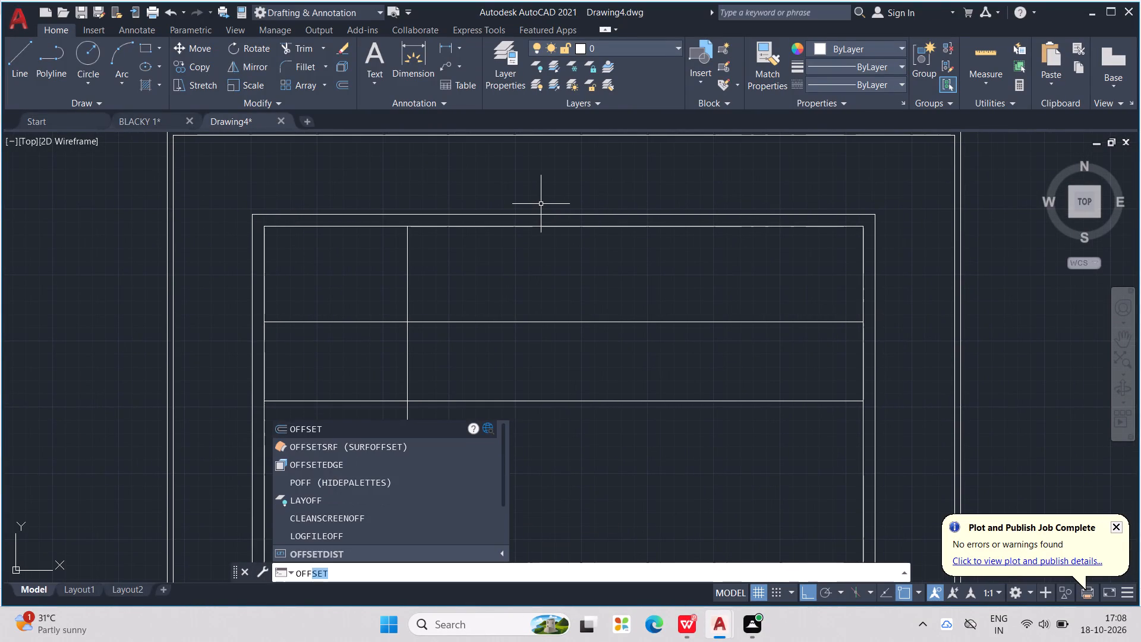
{"action": "key", "text": "Return"}
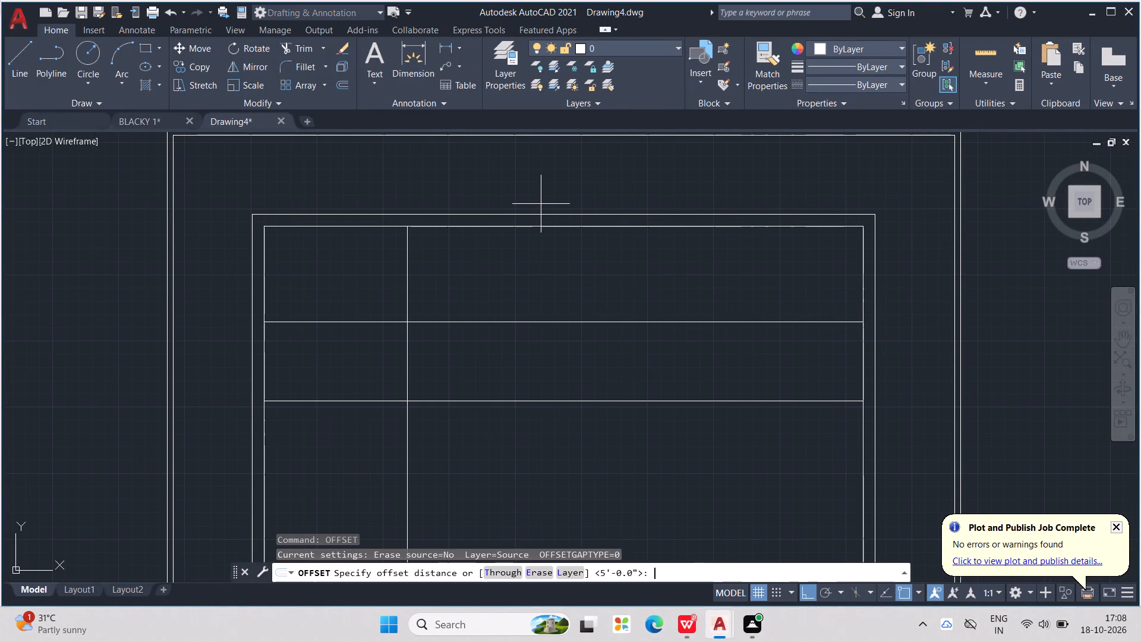
{"action": "type", "text": "8'8\""}
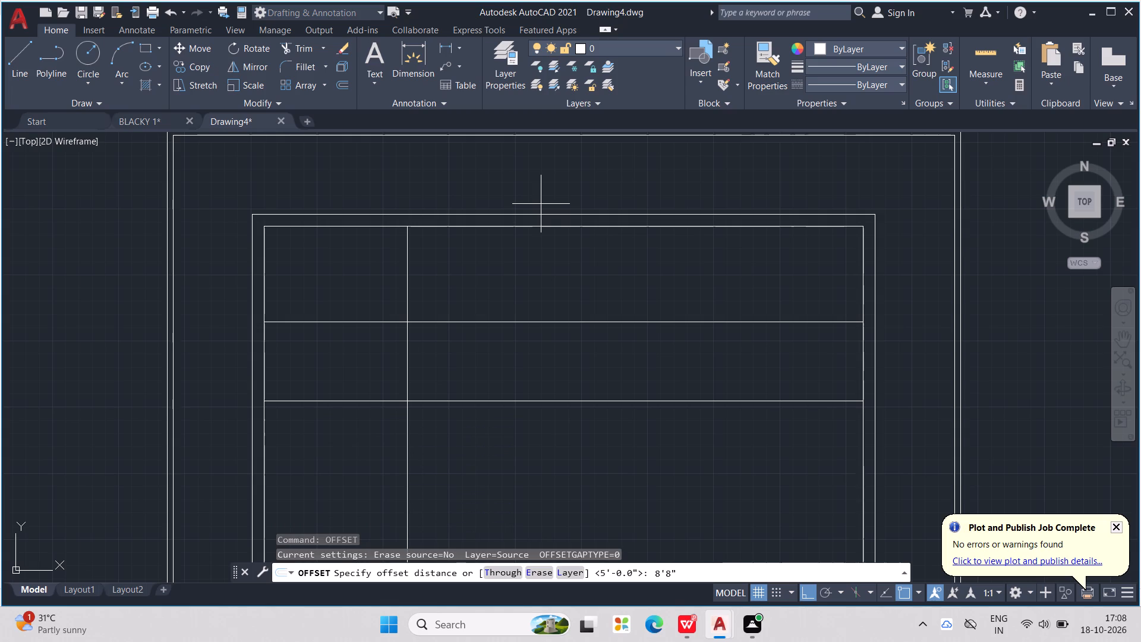
{"action": "key", "text": "BackSpace"}
{"action": "key", "text": "BackSpace"}
{"action": "key", "text": "Return"}
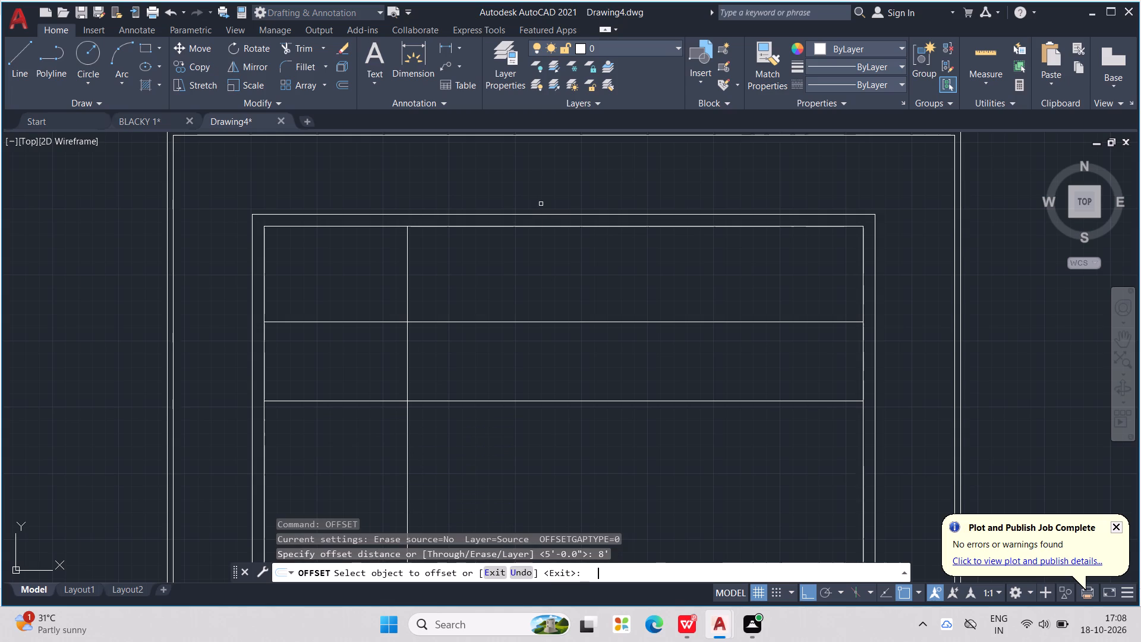
{"action": "left_click", "coordinate": [862, 259]}
{"action": "left_click", "coordinate": [798, 270]}
{"action": "left_click", "coordinate": [809, 225]}
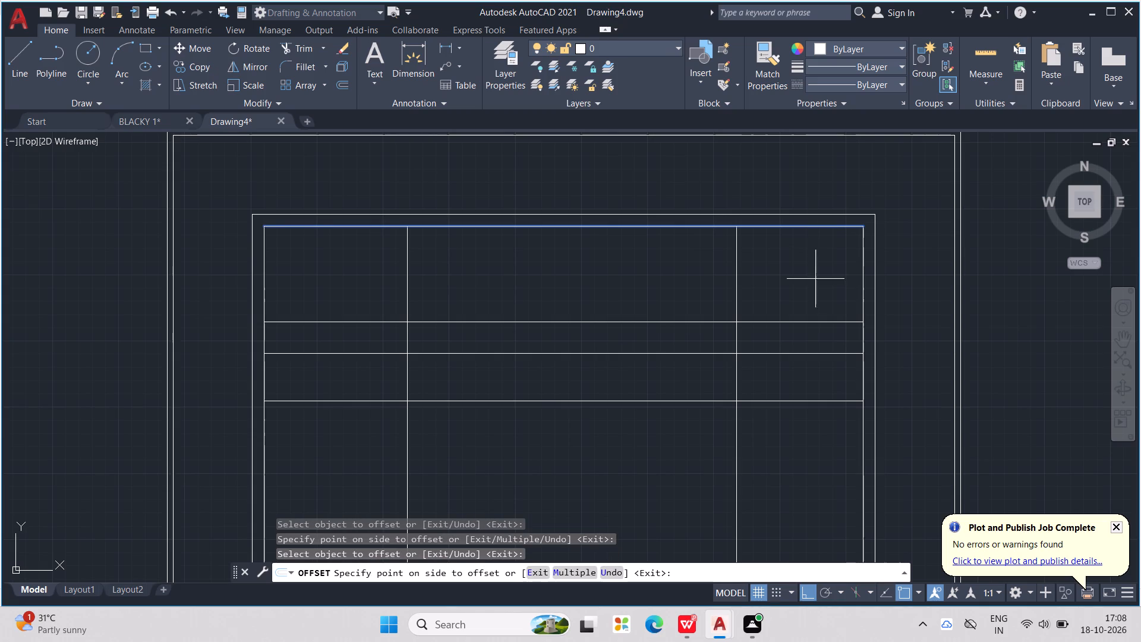
{"action": "left_click", "coordinate": [820, 340]}
{"action": "middle_click_drag", "start_coordinate": [819, 341], "coordinate": [828, 293]}
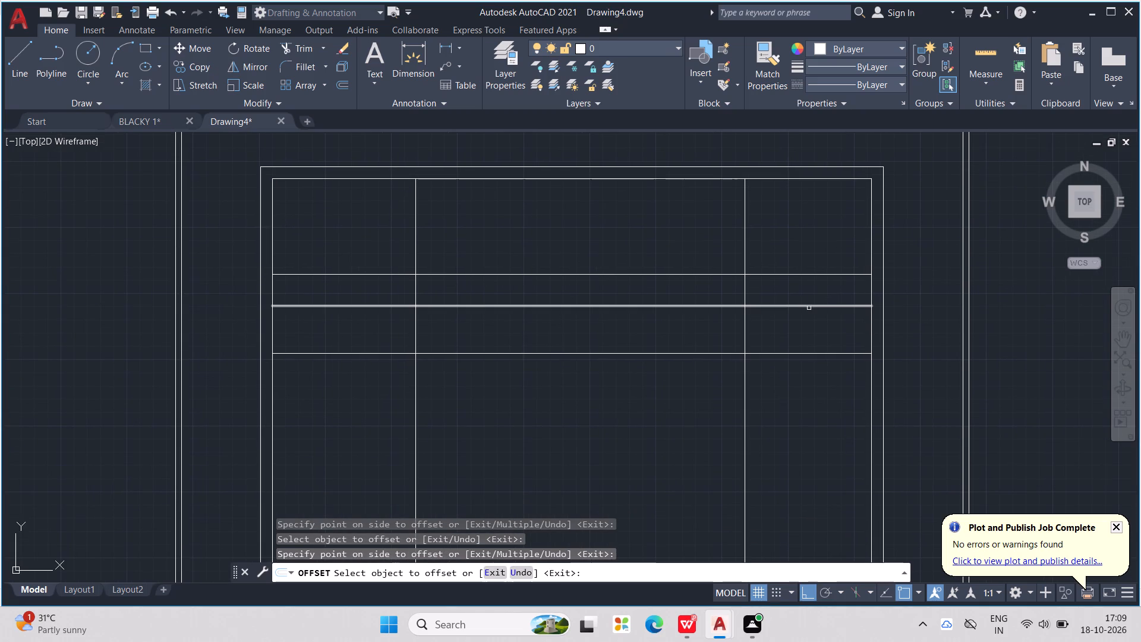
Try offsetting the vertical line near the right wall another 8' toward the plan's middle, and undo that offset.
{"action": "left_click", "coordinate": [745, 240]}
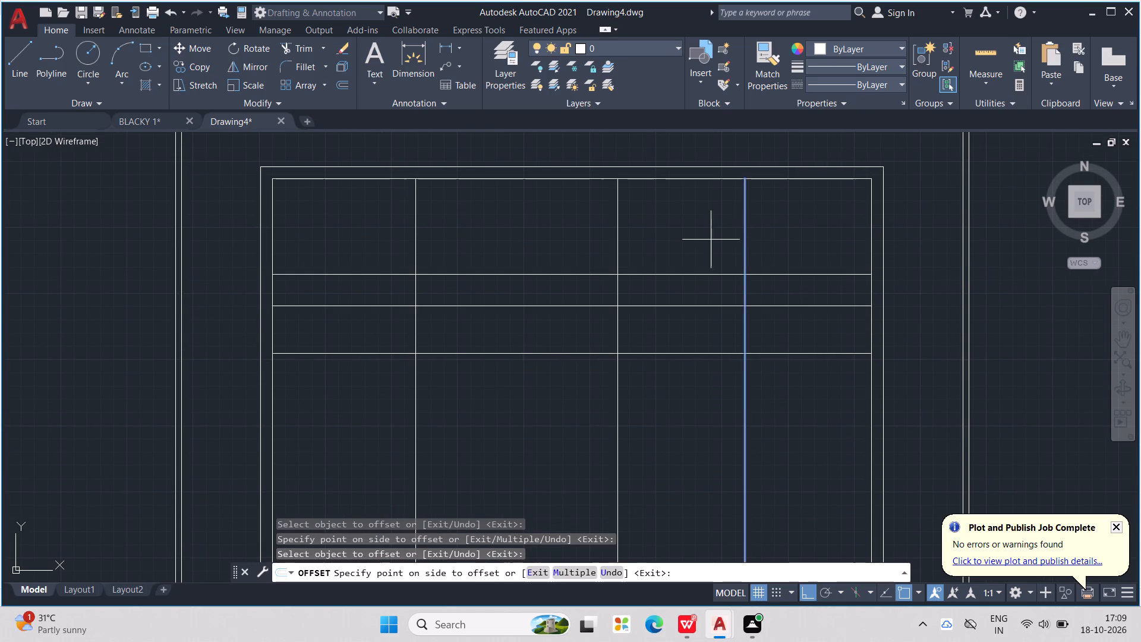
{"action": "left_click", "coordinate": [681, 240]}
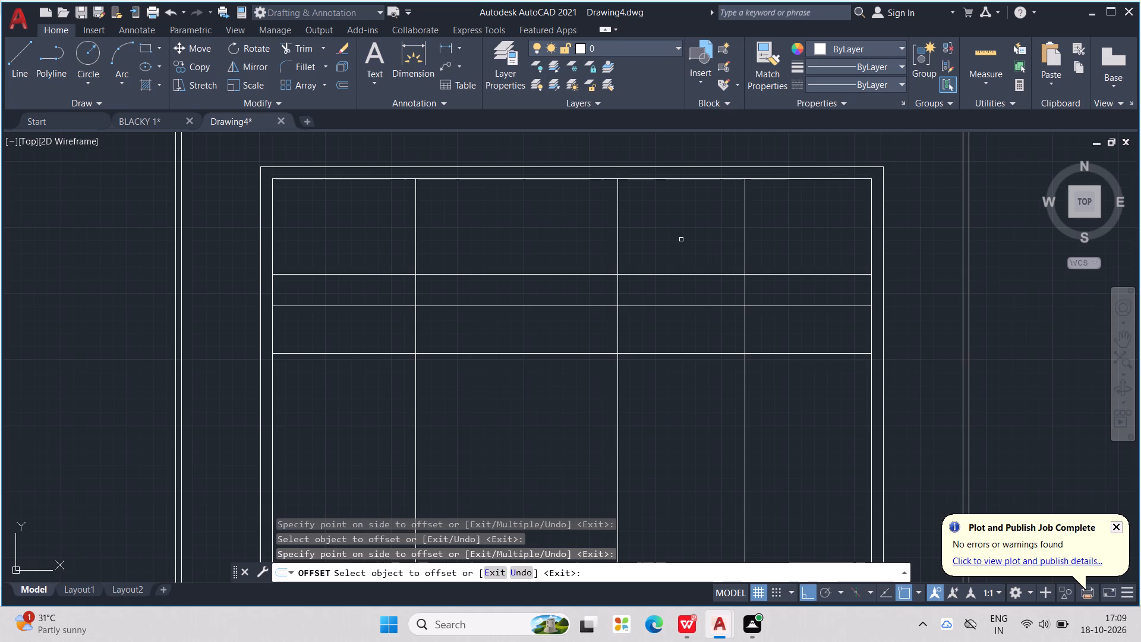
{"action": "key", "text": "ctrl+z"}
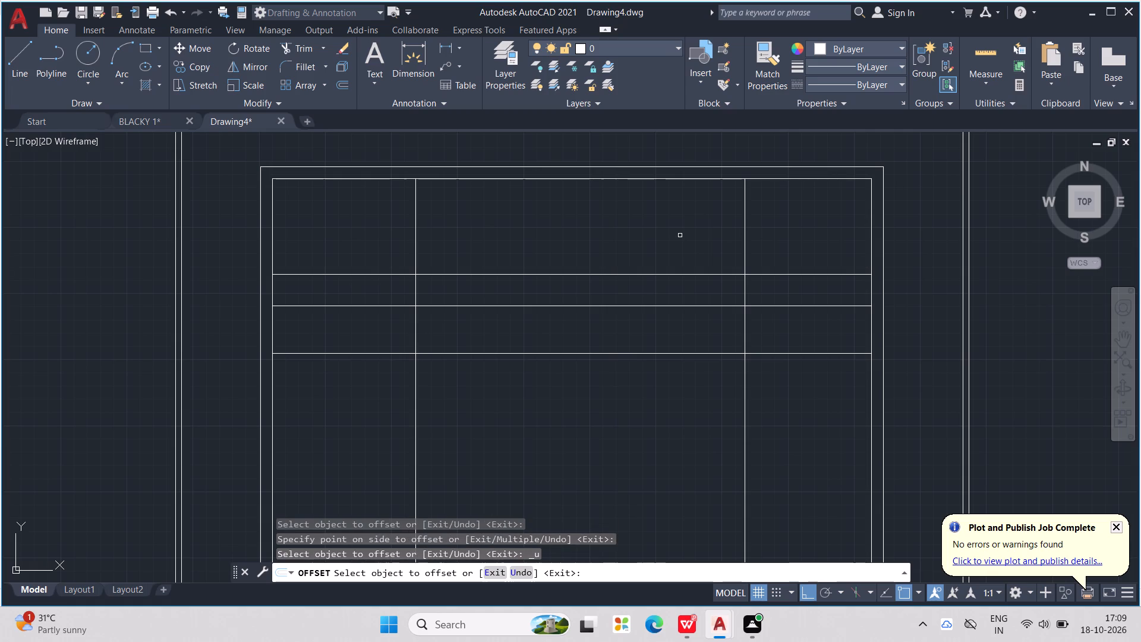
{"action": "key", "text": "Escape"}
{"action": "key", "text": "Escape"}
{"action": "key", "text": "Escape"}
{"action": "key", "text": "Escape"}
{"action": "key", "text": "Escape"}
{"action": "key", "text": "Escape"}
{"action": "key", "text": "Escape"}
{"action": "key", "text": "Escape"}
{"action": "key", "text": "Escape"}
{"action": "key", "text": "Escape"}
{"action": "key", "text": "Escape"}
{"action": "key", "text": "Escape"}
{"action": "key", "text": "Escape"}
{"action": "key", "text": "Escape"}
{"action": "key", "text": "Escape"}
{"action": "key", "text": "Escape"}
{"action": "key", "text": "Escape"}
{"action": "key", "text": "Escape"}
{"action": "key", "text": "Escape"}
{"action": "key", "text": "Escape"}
Offset the inner face of the top 9" wall 5' down into the plan.
{"action": "type", "text": "OFF"}
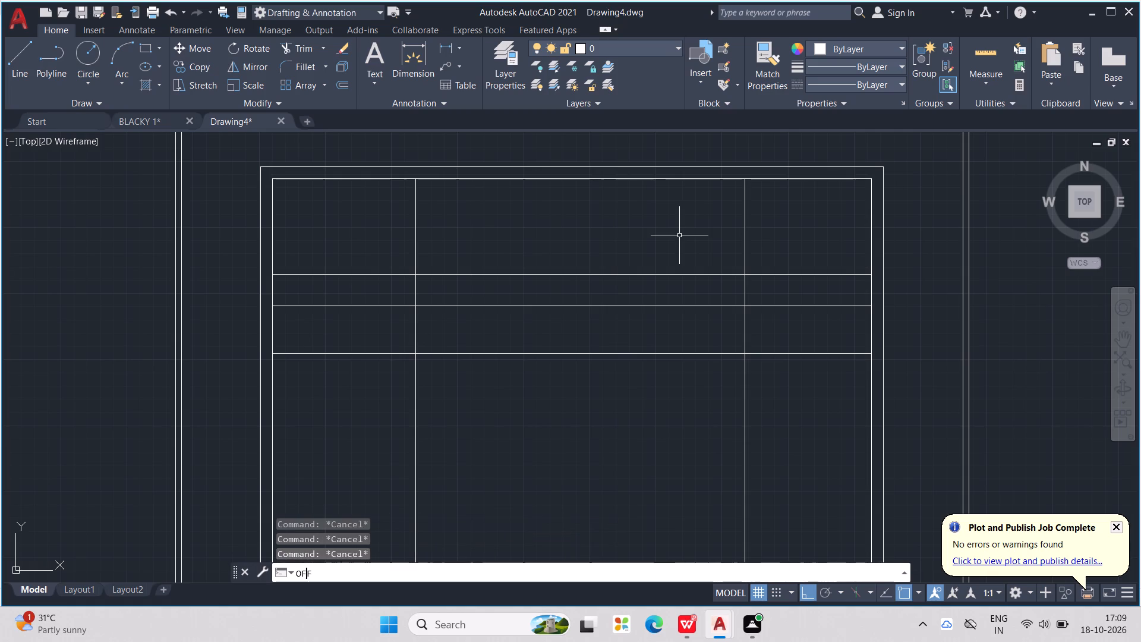
{"action": "key", "text": "Return"}
{"action": "type", "text": "5'"}
{"action": "key", "text": "Return"}
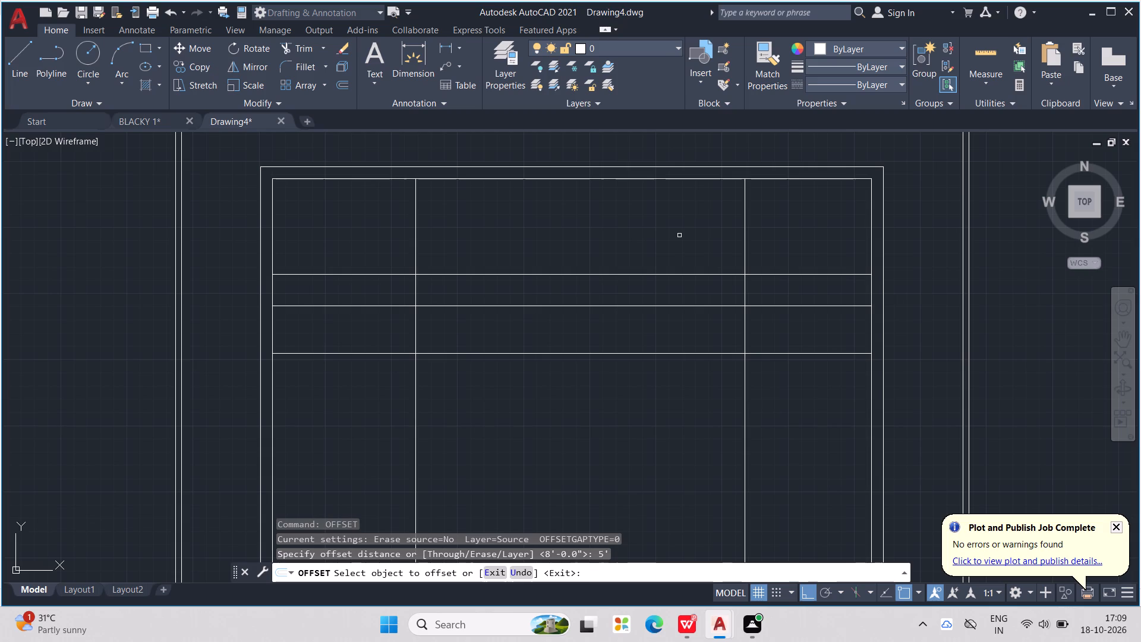
{"action": "left_click", "coordinate": [710, 177]}
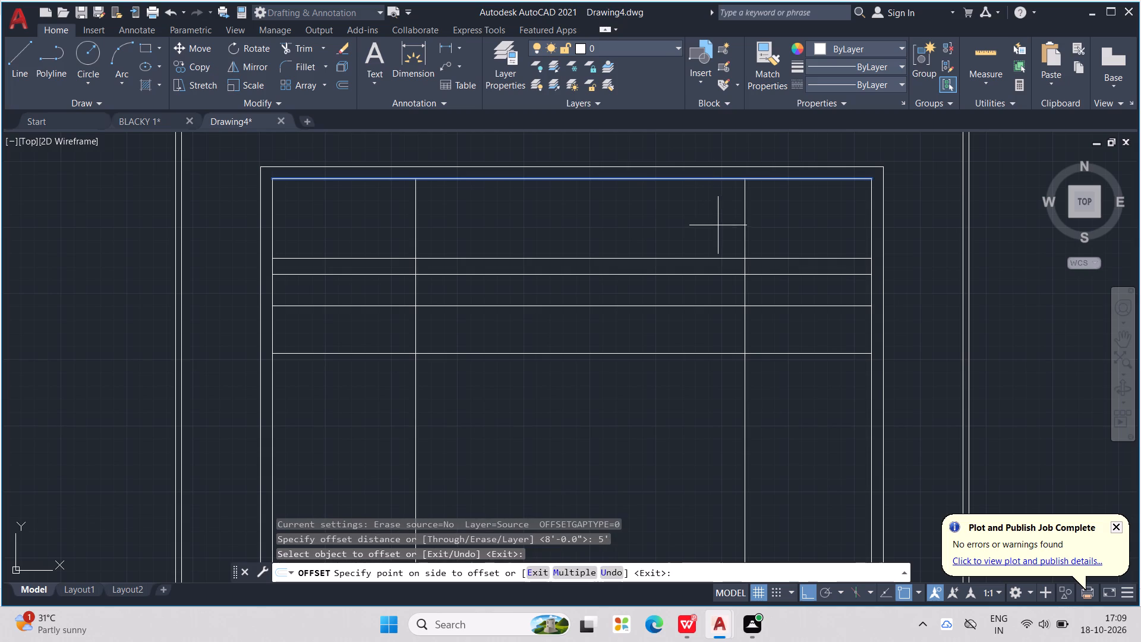
{"action": "left_click", "coordinate": [723, 266]}
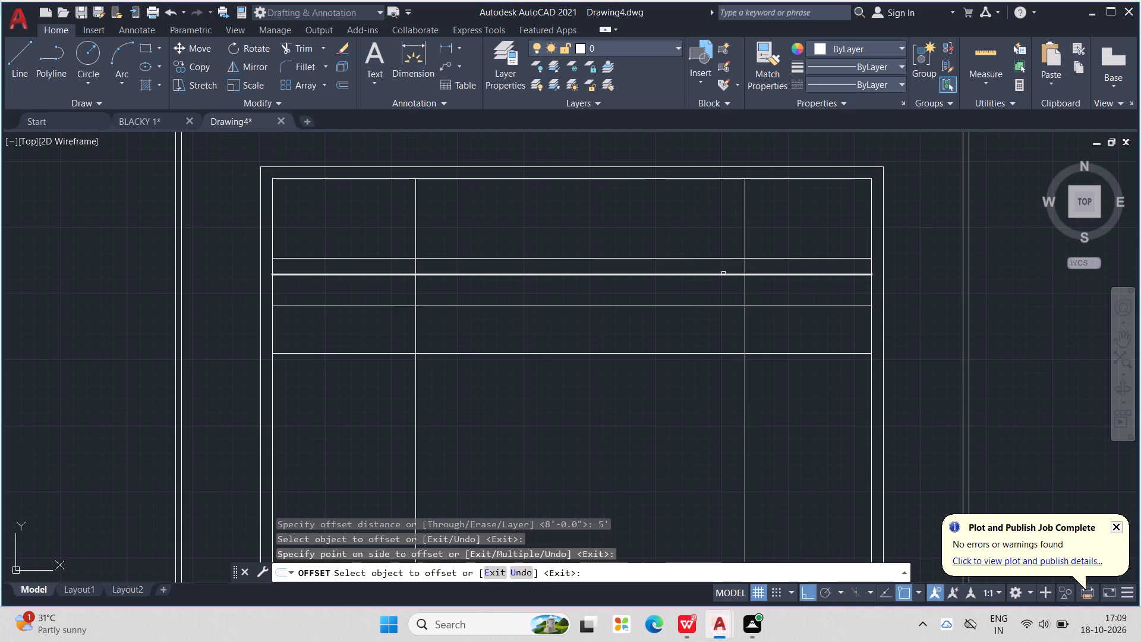
{"action": "key", "text": "Escape"}
{"action": "key", "text": "Escape"}
{"action": "key", "text": "Escape"}
{"action": "key", "text": "Escape"}
{"action": "key", "text": "Escape"}
{"action": "key", "text": "Escape"}
{"action": "key", "text": "Escape"}
{"action": "key", "text": "Escape"}
{"action": "key", "text": "Escape"}
{"action": "key", "text": "Escape"}
{"action": "key", "text": "Escape"}
{"action": "key", "text": "Escape"}
{"action": "key", "text": "Escape"}
{"action": "key", "text": "Escape"}
{"action": "key", "text": "Escape"}
{"action": "key", "text": "Escape"}
{"action": "key", "text": "Escape"}
{"action": "key", "text": "Escape"}
{"action": "key", "text": "Escape"}
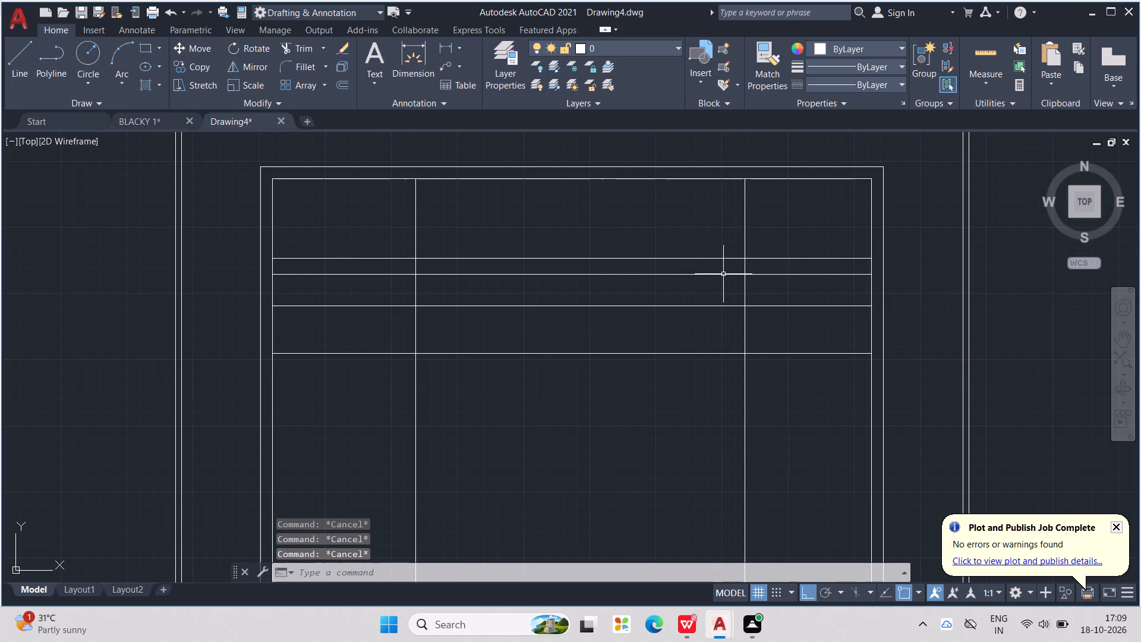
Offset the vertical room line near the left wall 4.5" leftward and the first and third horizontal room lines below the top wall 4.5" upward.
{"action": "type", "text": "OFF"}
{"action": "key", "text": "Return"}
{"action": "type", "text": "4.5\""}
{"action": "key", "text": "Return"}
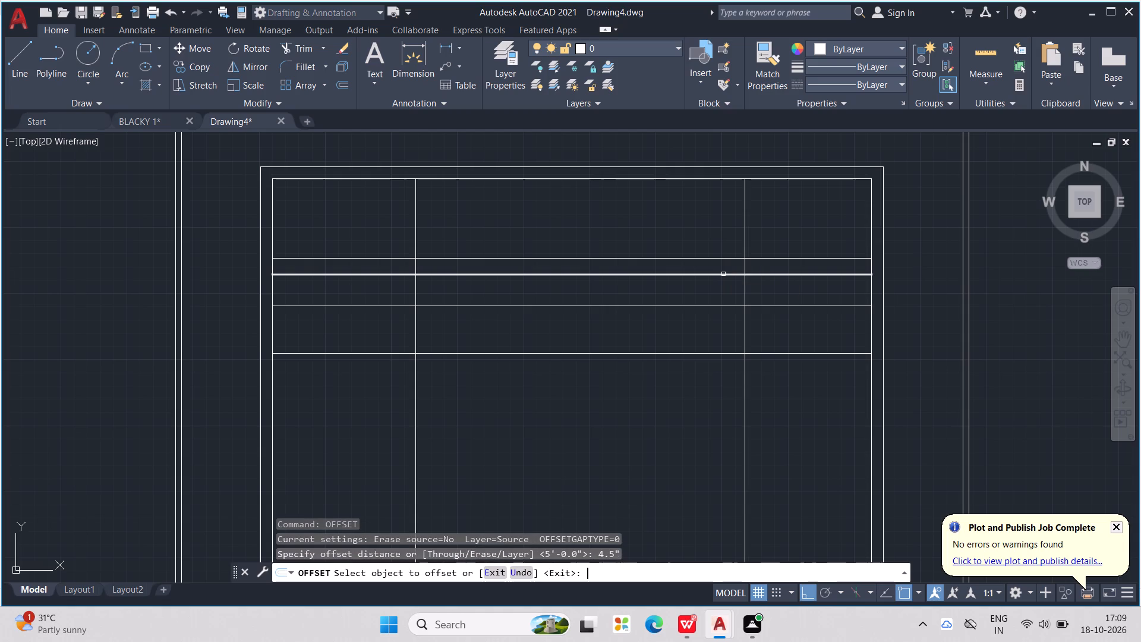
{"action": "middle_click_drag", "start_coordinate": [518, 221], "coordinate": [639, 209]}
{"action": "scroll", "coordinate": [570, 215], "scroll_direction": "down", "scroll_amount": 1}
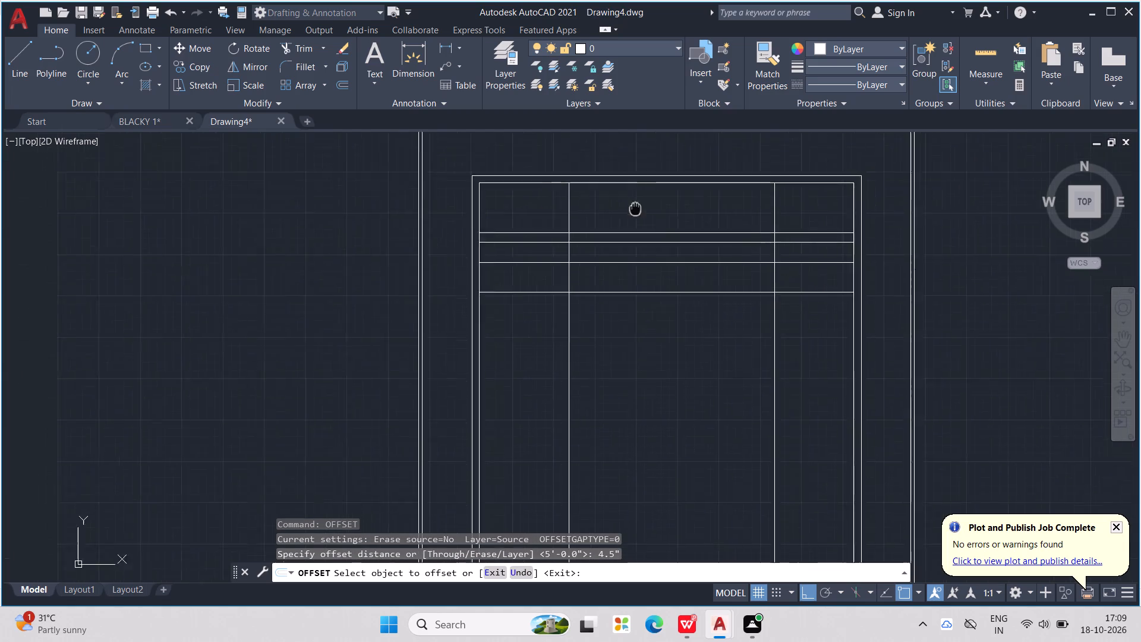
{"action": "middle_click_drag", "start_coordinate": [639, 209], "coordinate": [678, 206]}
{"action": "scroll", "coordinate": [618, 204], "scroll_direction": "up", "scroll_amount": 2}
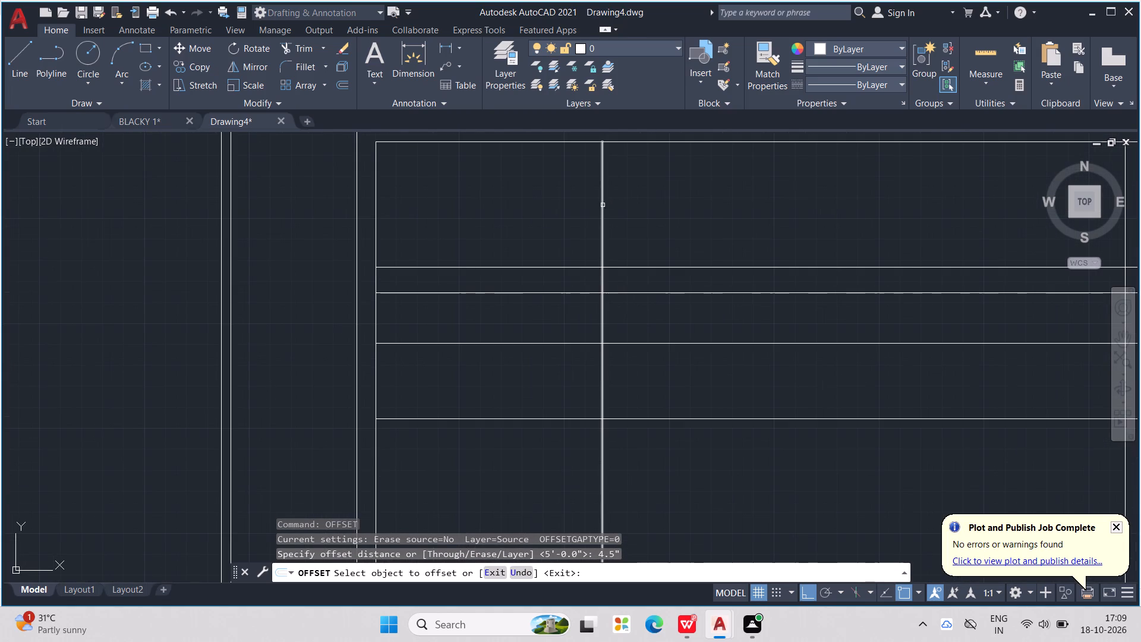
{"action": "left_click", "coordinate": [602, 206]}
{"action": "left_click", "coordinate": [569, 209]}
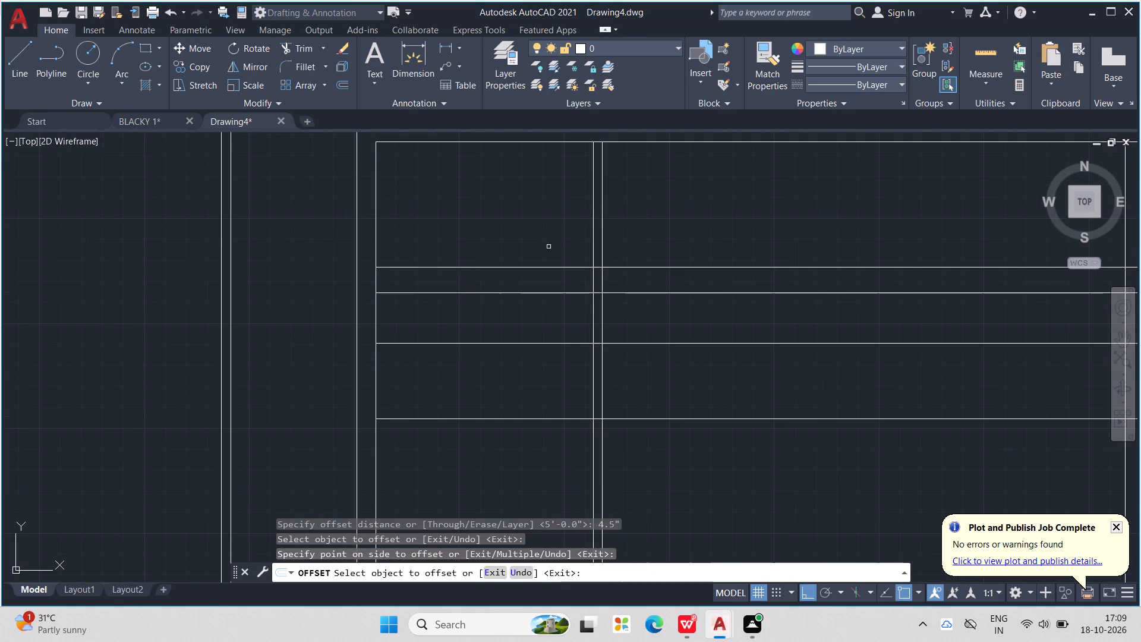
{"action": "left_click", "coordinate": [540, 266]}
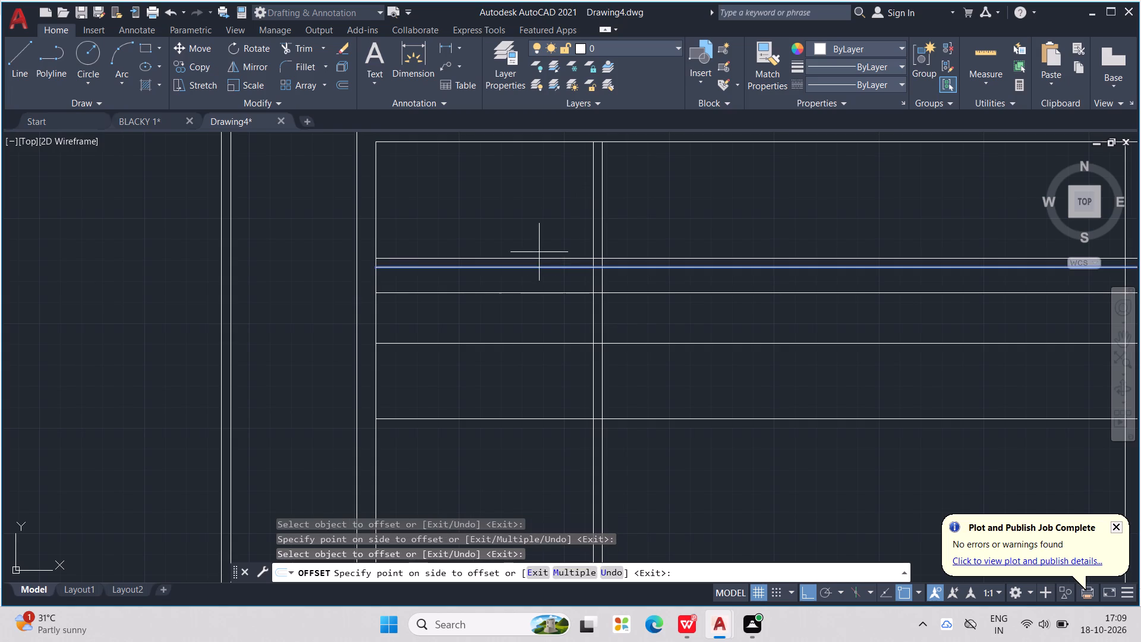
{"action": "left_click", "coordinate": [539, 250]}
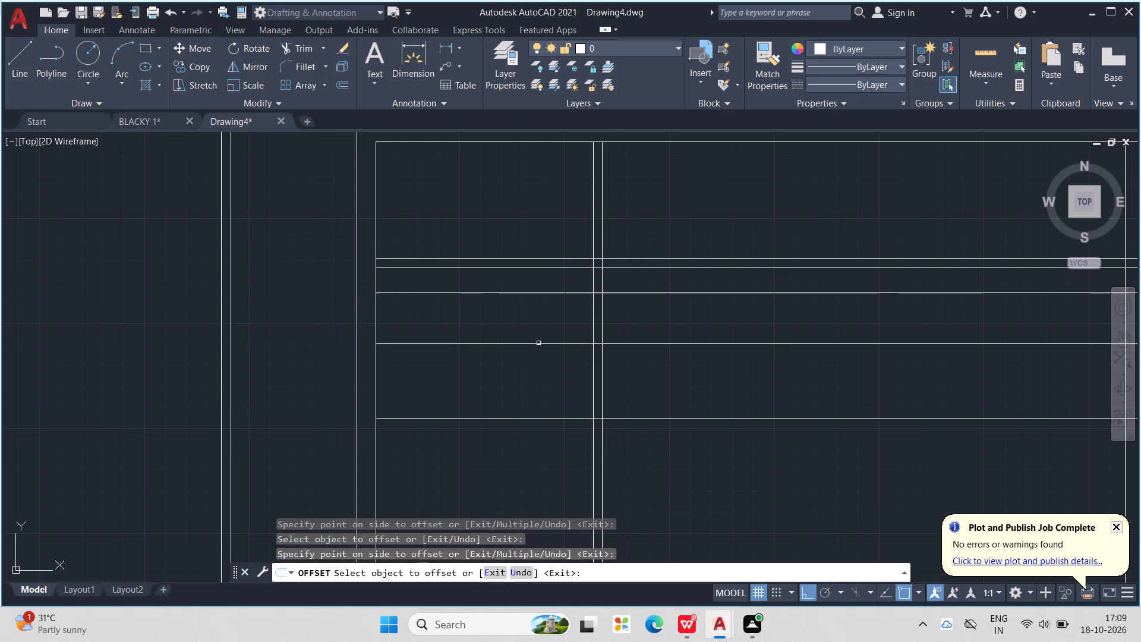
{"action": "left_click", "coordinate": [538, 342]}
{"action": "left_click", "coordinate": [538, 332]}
Check with a trial dimension the distance from the building's inner top-right corner down to the lower line of the lower partition pair.
{"action": "middle_click_drag", "start_coordinate": [632, 303], "coordinate": [559, 278]}
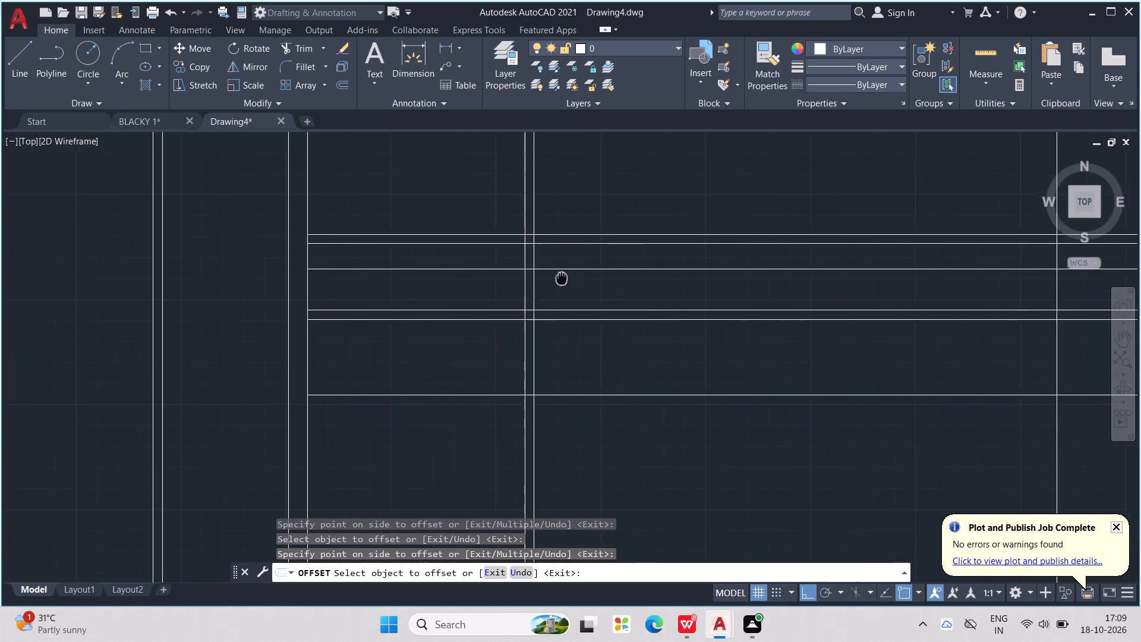
{"action": "middle_click_drag", "start_coordinate": [559, 278], "coordinate": [552, 276]}
{"action": "middle_click_drag", "start_coordinate": [672, 308], "coordinate": [563, 278]}
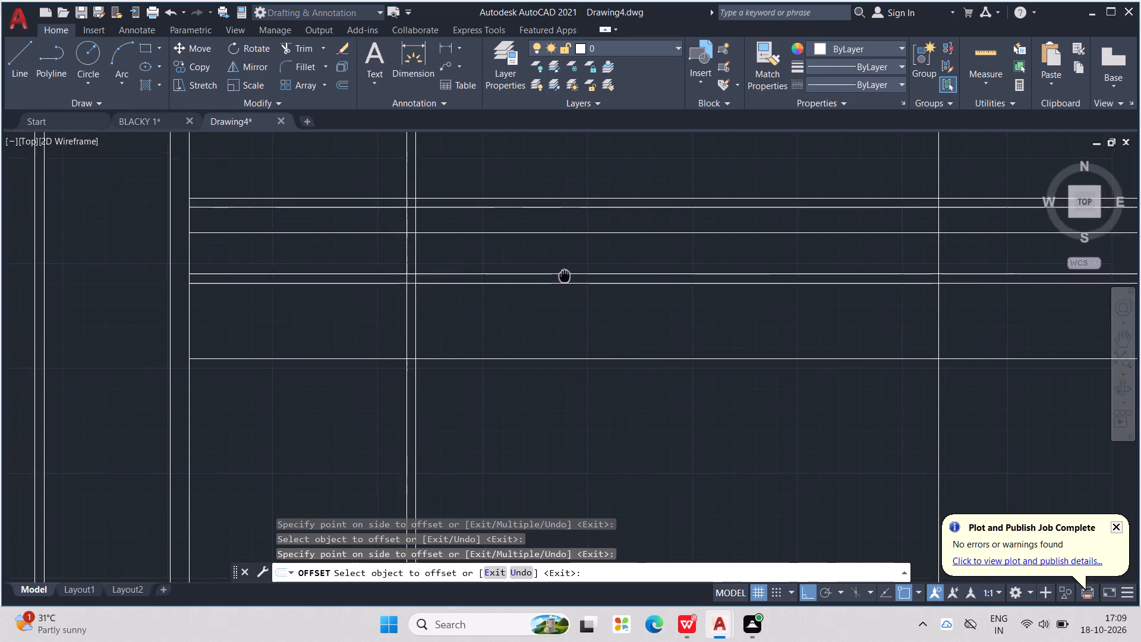
{"action": "middle_click_drag", "start_coordinate": [563, 278], "coordinate": [355, 370]}
{"action": "scroll", "coordinate": [786, 266], "scroll_direction": "down", "scroll_amount": 1}
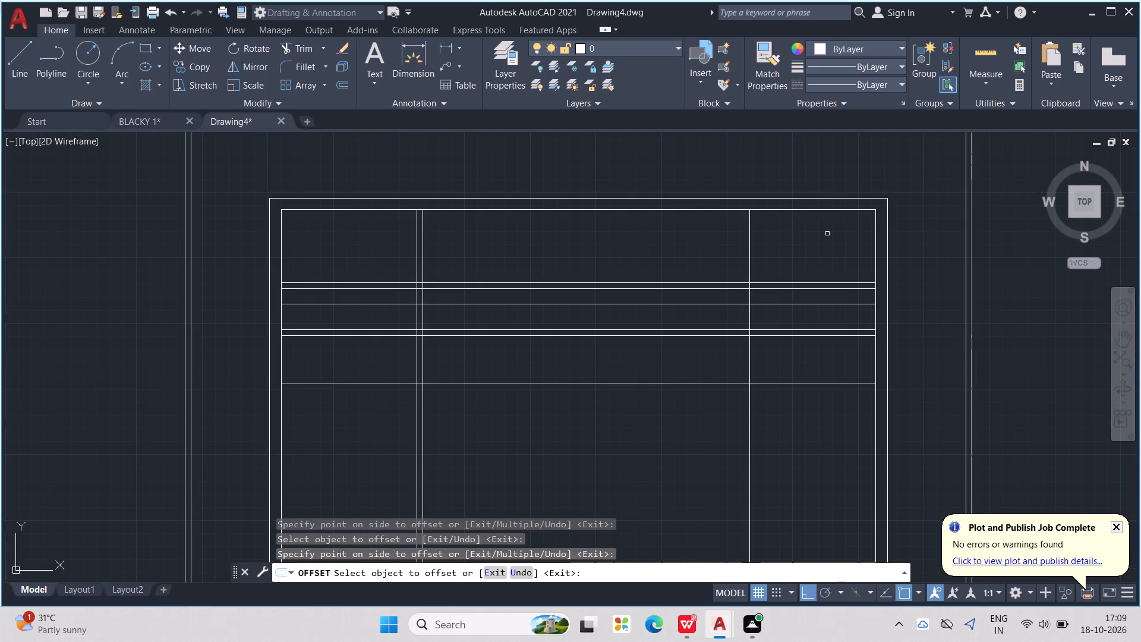
{"action": "left_click", "coordinate": [424, 53]}
{"action": "scroll", "coordinate": [893, 238], "scroll_direction": "up", "scroll_amount": 1}
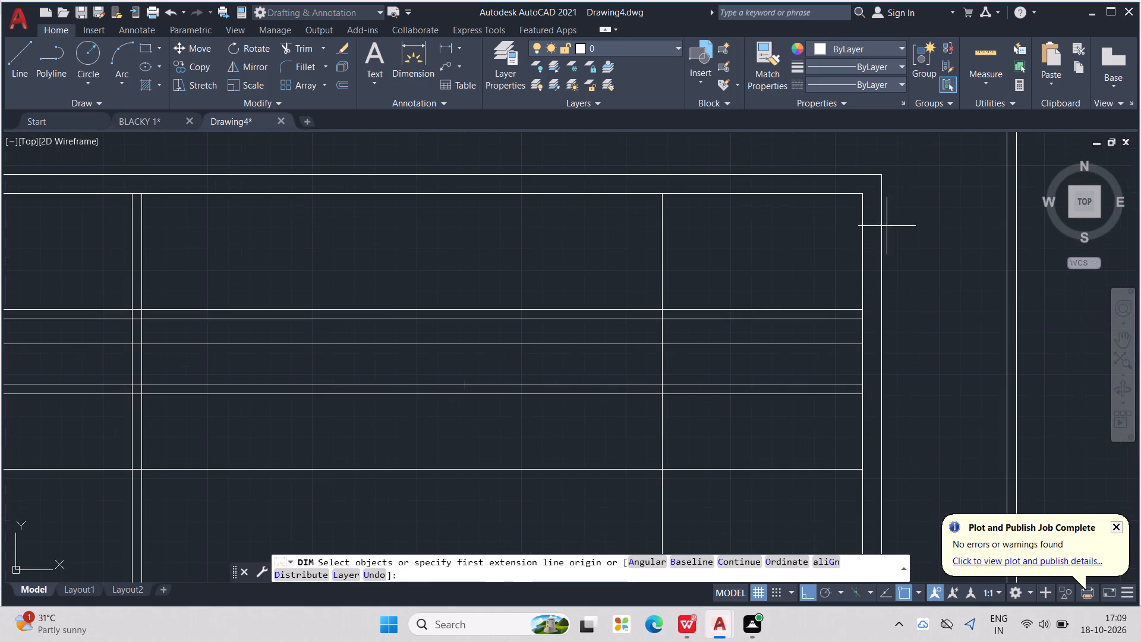
{"action": "left_click", "coordinate": [859, 194]}
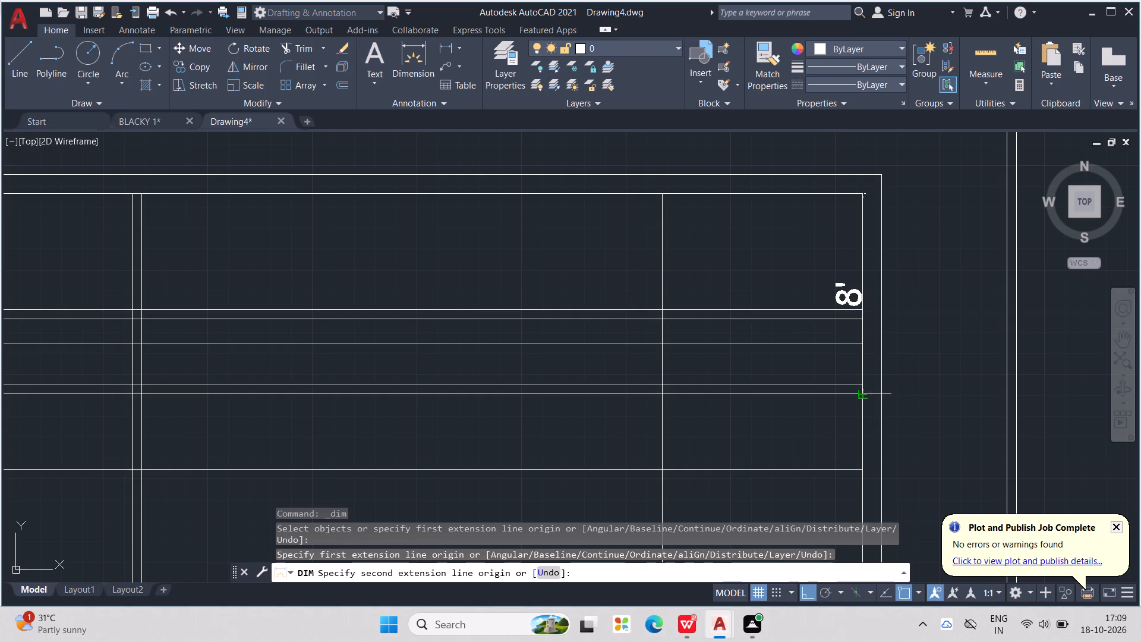
{"action": "key", "text": "Escape"}
{"action": "key", "text": "Escape"}
{"action": "key", "text": "Escape"}
{"action": "key", "text": "Escape"}
{"action": "key", "text": "Escape"}
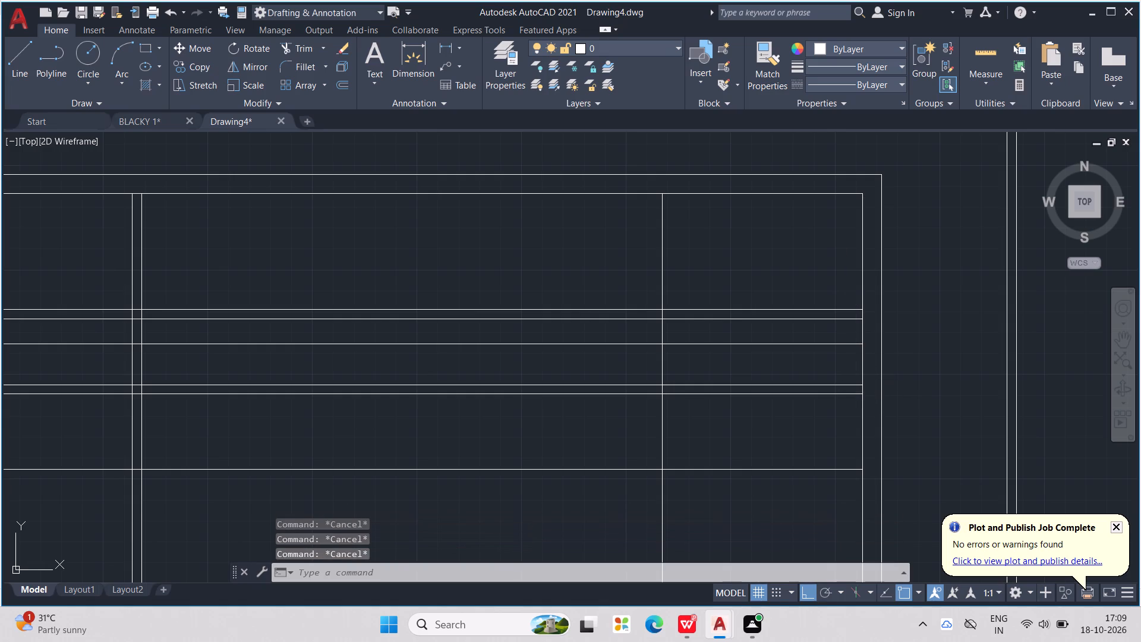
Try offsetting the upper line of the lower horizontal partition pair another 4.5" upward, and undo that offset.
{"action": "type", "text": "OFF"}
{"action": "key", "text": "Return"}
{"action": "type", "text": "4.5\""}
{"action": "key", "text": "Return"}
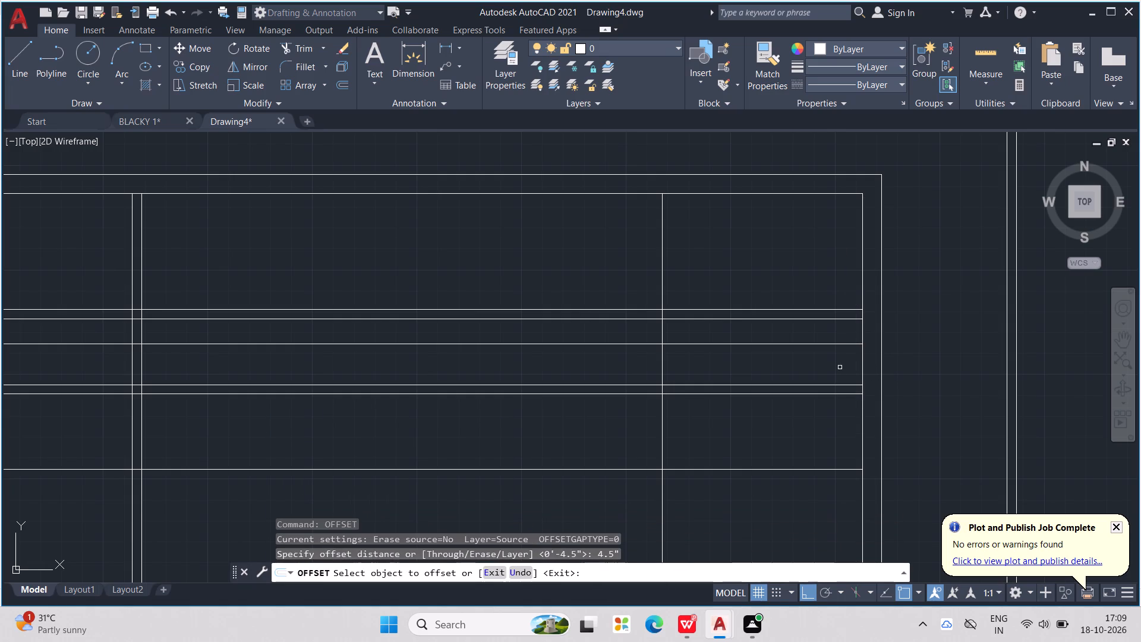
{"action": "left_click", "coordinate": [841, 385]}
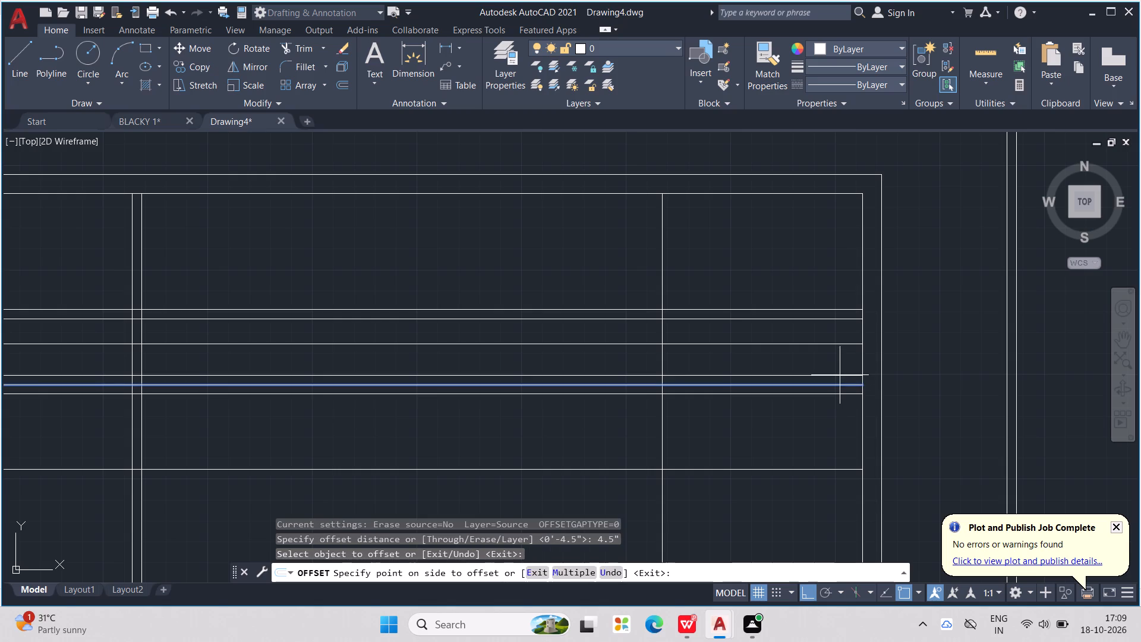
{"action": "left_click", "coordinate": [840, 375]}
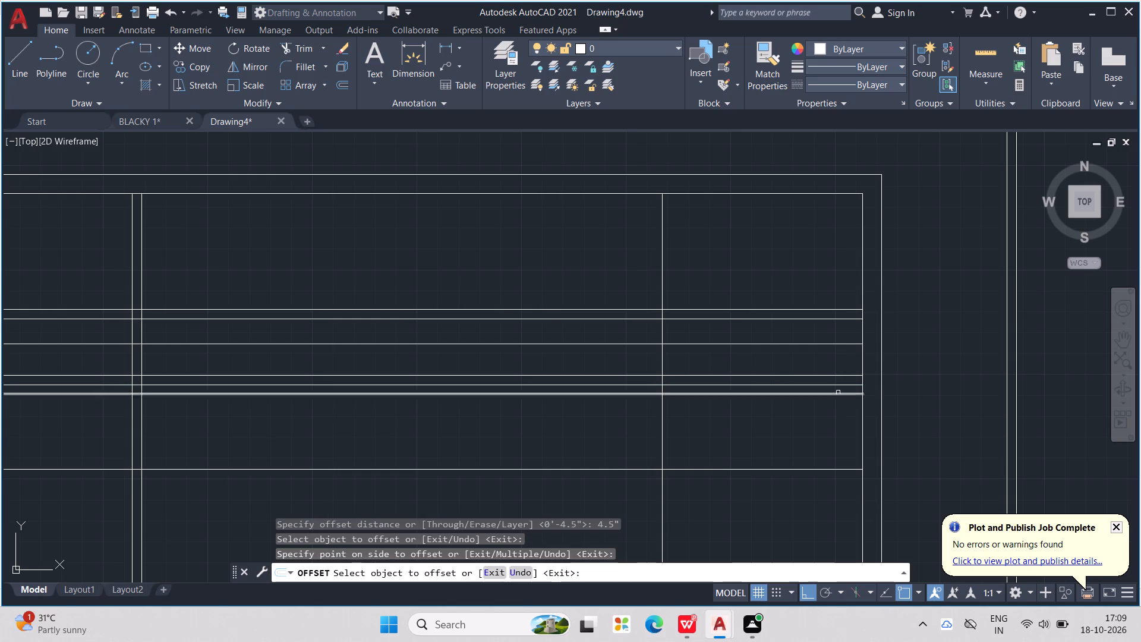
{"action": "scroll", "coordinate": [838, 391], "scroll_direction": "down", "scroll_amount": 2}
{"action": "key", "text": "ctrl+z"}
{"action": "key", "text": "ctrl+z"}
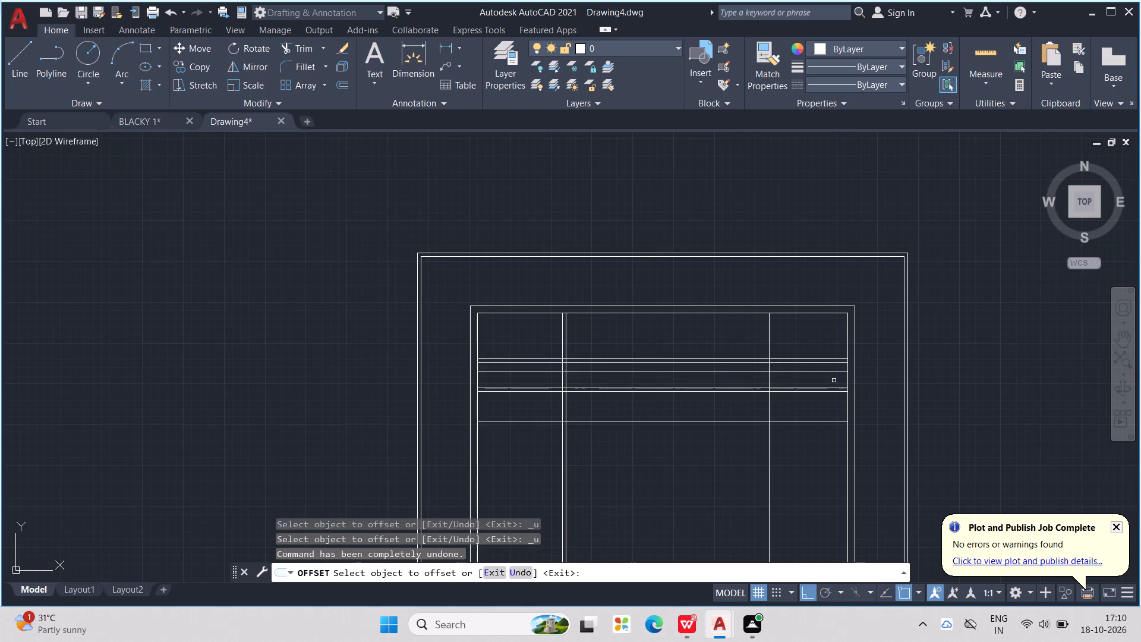
Undo the room-line offsets back to the single vertical room line near the left 9" wall.
{"action": "key", "text": "ctrl+z"}
{"action": "key", "text": "ctrl+z"}
{"action": "key", "text": "ctrl+z"}
{"action": "key", "text": "ctrl+z"}
{"action": "key", "text": "ctrl+z"}
{"action": "key", "text": "ctrl+z"}
{"action": "key", "text": "ctrl+z"}
{"action": "key", "text": "ctrl+z"}
{"action": "key", "text": "ctrl+z"}
{"action": "key", "text": "ctrl+z"}
{"action": "key", "text": "ctrl+z"}
{"action": "key", "text": "ctrl+z"}
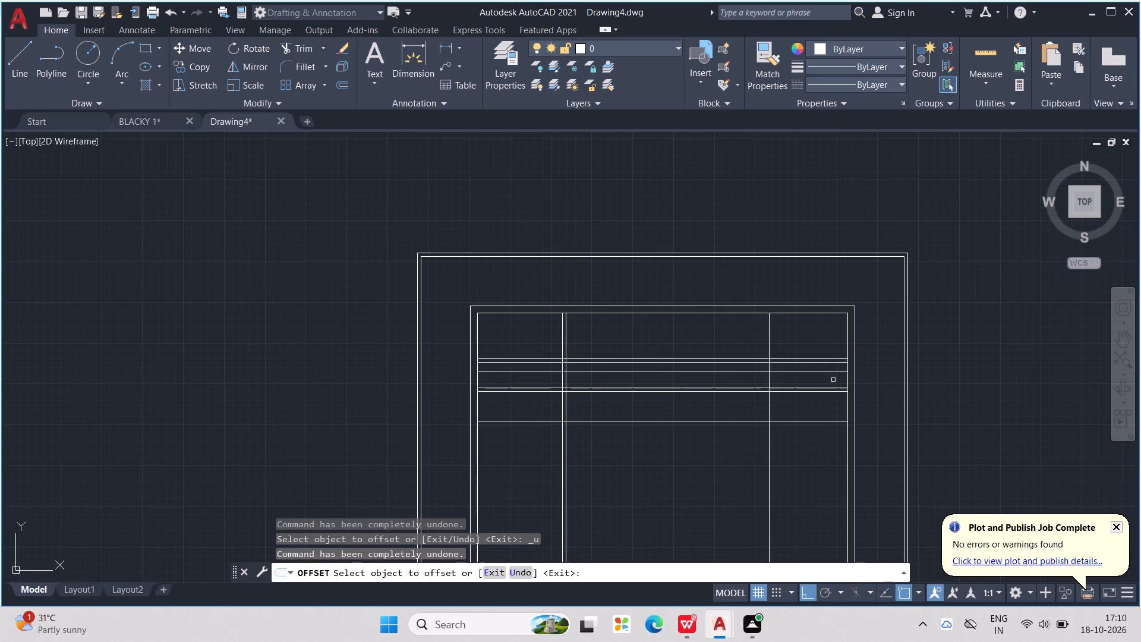
{"action": "key", "text": "Escape"}
{"action": "key", "text": "Escape"}
{"action": "key", "text": "Escape"}
{"action": "key", "text": "Escape"}
{"action": "key", "text": "Escape"}
{"action": "key", "text": "Escape"}
{"action": "key", "text": "Escape"}
{"action": "key", "text": "Escape"}
{"action": "key", "text": "Escape"}
{"action": "key", "text": "Escape"}
{"action": "key", "text": "Escape"}
{"action": "key", "text": "Escape"}
{"action": "key", "text": "Escape"}
{"action": "key", "text": "Escape"}
{"action": "key", "text": "Escape"}
{"action": "key", "text": "Escape"}
{"action": "key", "text": "Escape"}
{"action": "key", "text": "Escape"}
{"action": "key", "text": "Escape"}
{"action": "key", "text": "Escape"}
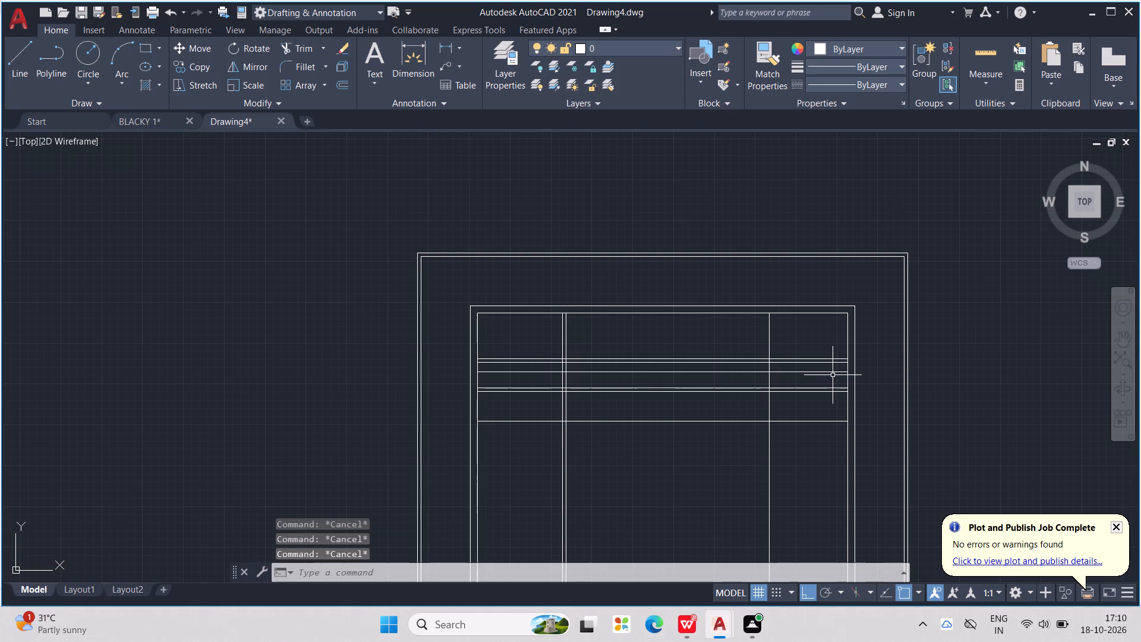
{"action": "key", "text": "ctrl+z"}
{"action": "key", "text": "ctrl+z"}
{"action": "key", "text": "ctrl+z"}
{"action": "key", "text": "ctrl+z"}
{"action": "key", "text": "ctrl+z"}
{"action": "key", "text": "ctrl+z"}
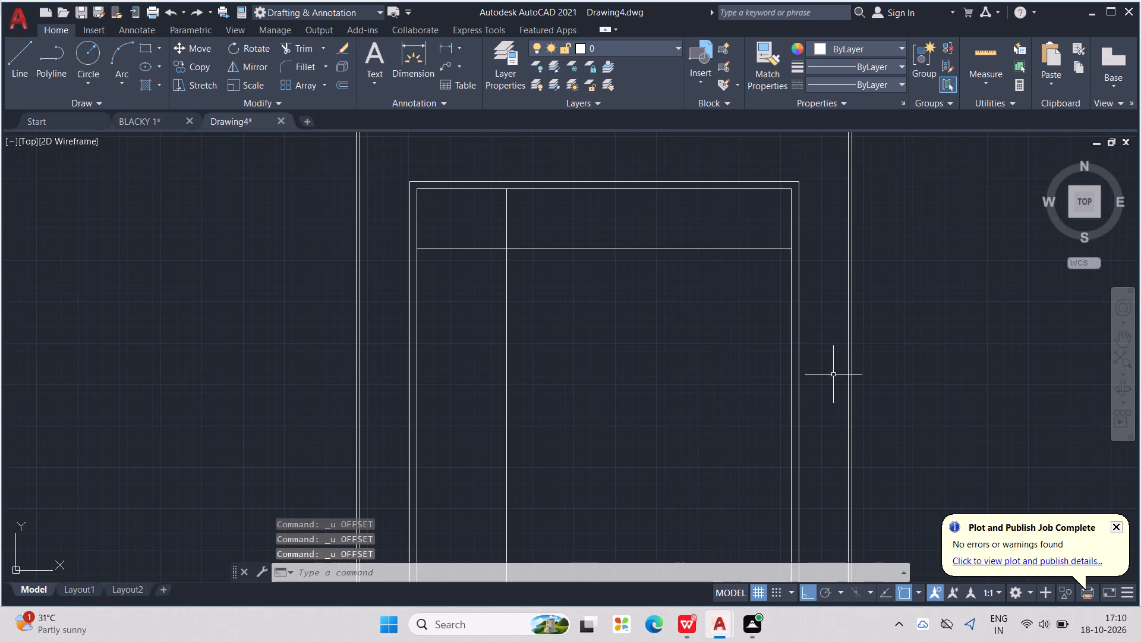
{"action": "key", "text": "ctrl+z"}
Offset the inner face of the top 9" wall 6' down into the plan.
{"action": "scroll", "coordinate": [430, 218], "scroll_direction": "up", "scroll_amount": 1}
{"action": "middle_click_drag", "start_coordinate": [430, 215], "coordinate": [511, 290]}
{"action": "key", "text": "Escape"}
{"action": "key", "text": "Escape"}
{"action": "key", "text": "Escape"}
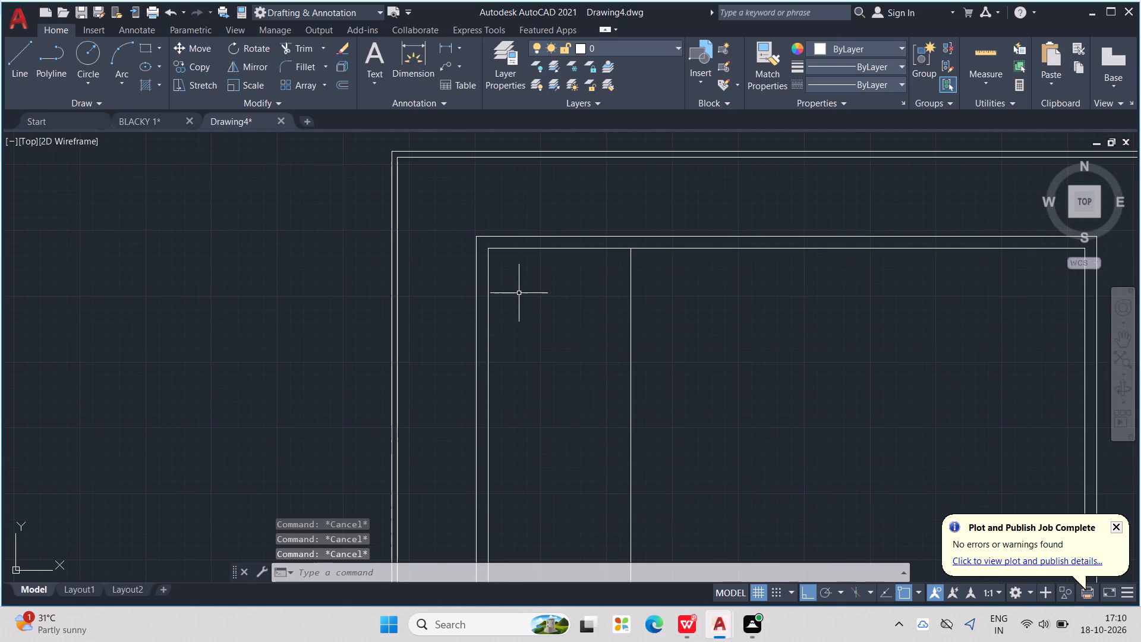
{"action": "key", "text": "p"}
{"action": "key", "text": "BackSpace"}
{"action": "type", "text": "OFF"}
{"action": "key", "text": "Return"}
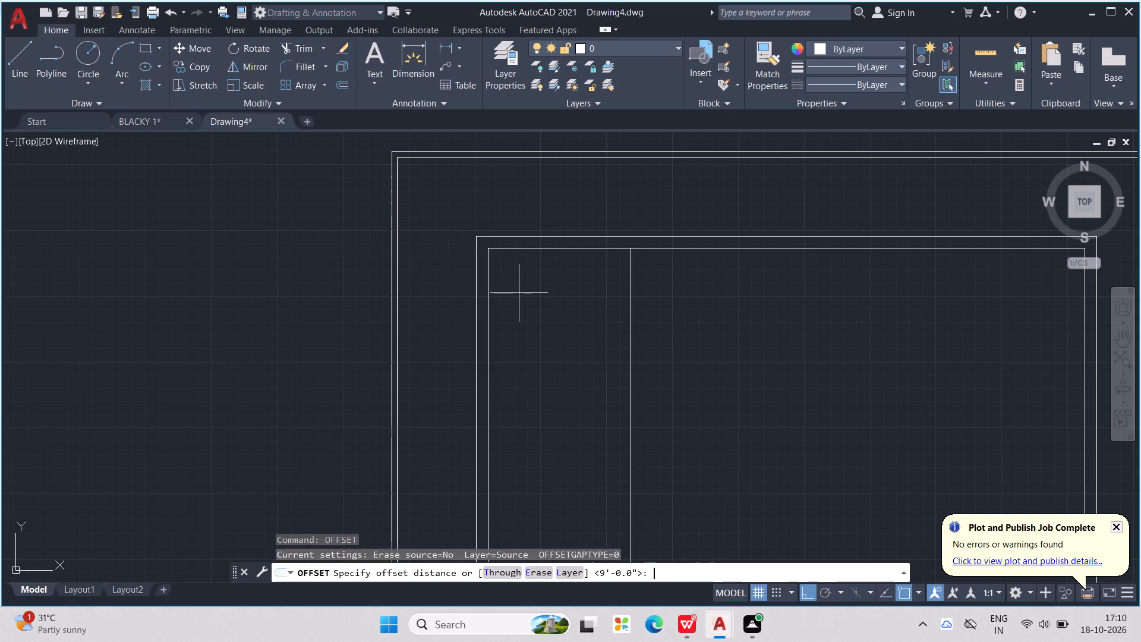
{"action": "key", "text": "6"}
{"action": "key", "text": "apostrophe"}
{"action": "key", "text": "Return"}
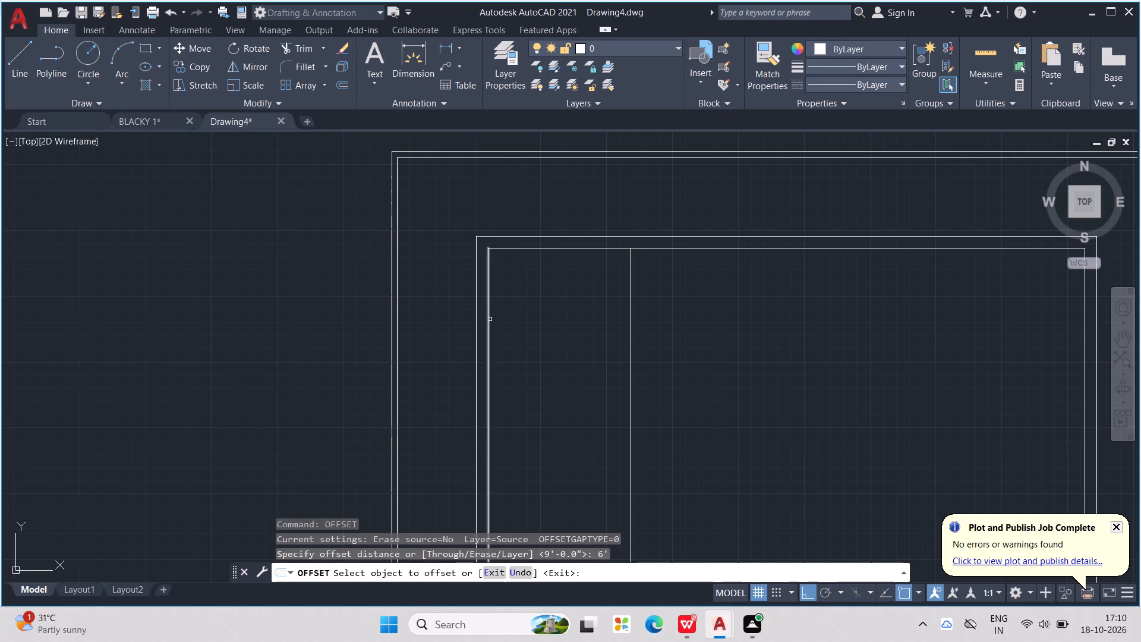
{"action": "left_click", "coordinate": [559, 247]}
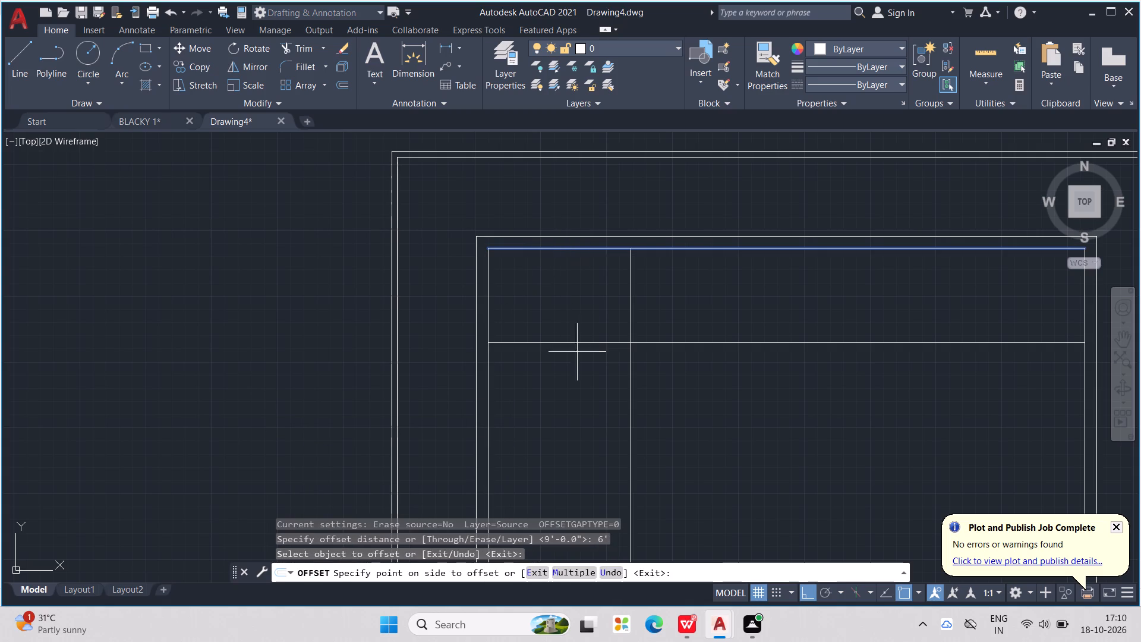
{"action": "left_click", "coordinate": [578, 353]}
{"action": "key", "text": "Escape"}
{"action": "key", "text": "Escape"}
{"action": "key", "text": "Escape"}
{"action": "key", "text": "Escape"}
{"action": "key", "text": "Escape"}
{"action": "key", "text": "Escape"}
{"action": "key", "text": "Escape"}
{"action": "key", "text": "Escape"}
{"action": "key", "text": "Escape"}
{"action": "key", "text": "Escape"}
{"action": "key", "text": "Escape"}
{"action": "key", "text": "Escape"}
{"action": "key", "text": "Escape"}
{"action": "key", "text": "Escape"}
{"action": "key", "text": "Escape"}
{"action": "key", "text": "Escape"}
{"action": "key", "text": "Escape"}
{"action": "key", "text": "Escape"}
{"action": "key", "text": "Escape"}
{"action": "key", "text": "Escape"}
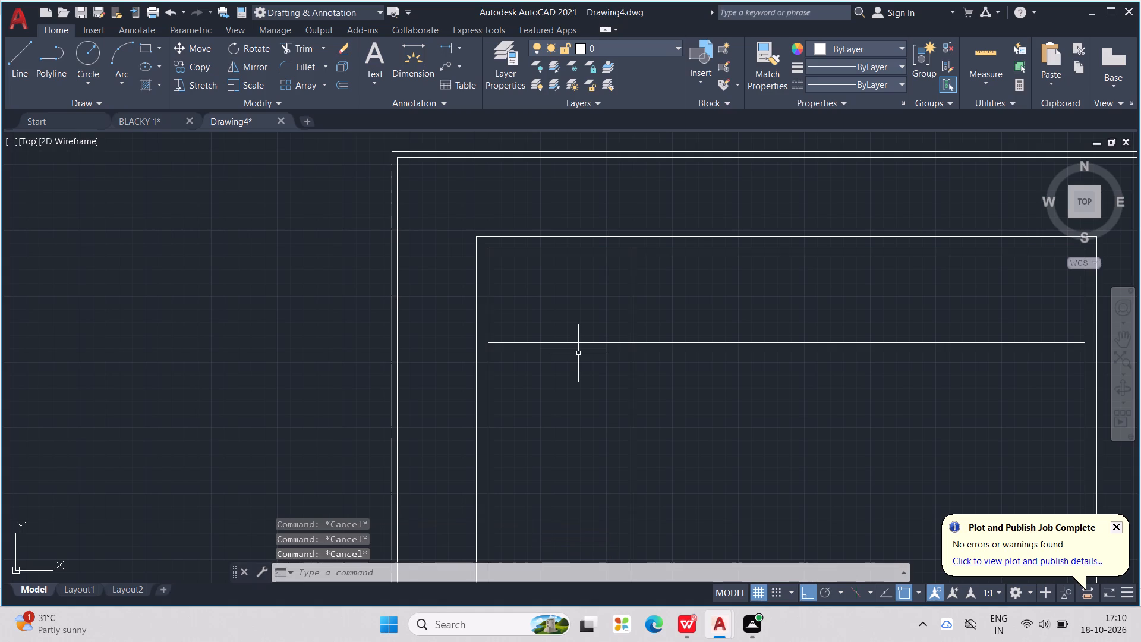
Offset the horizontal room line below the top wall a further 5' down.
{"action": "type", "text": "OFF"}
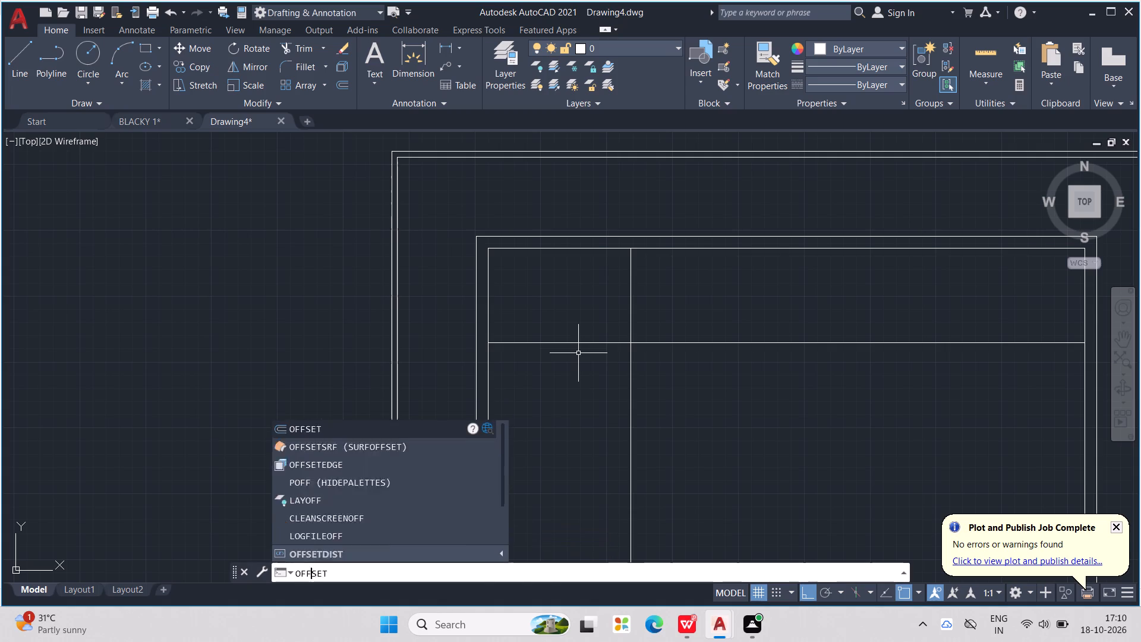
{"action": "key", "text": "Return"}
{"action": "type", "text": "5'"}
{"action": "key", "text": "Return"}
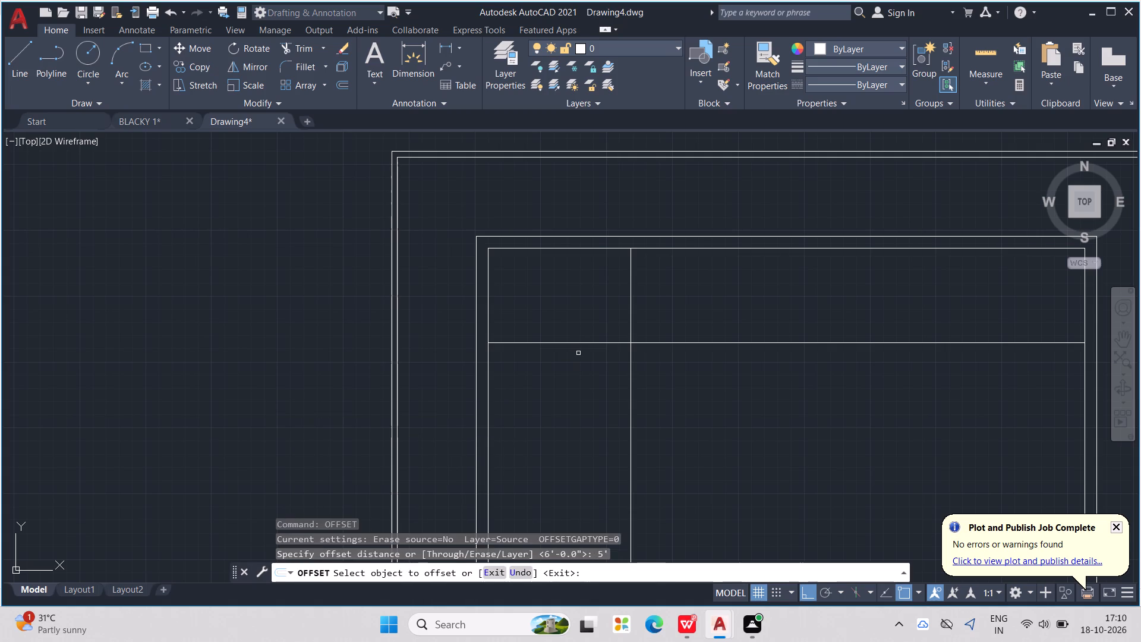
{"action": "left_click", "coordinate": [589, 344]}
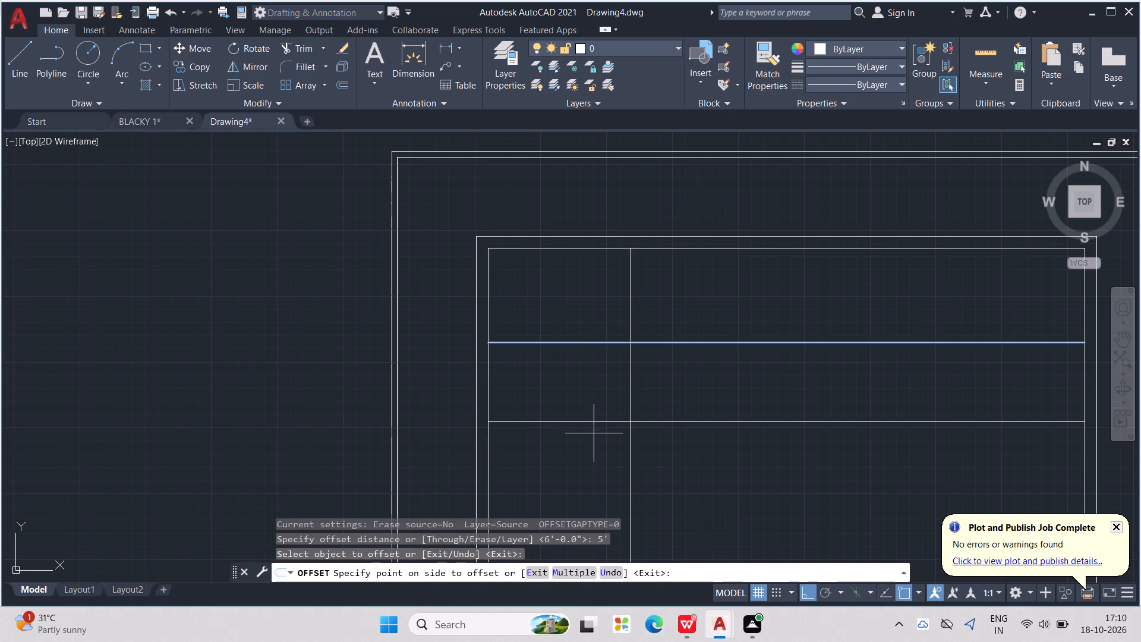
{"action": "left_click", "coordinate": [594, 433]}
{"action": "key", "text": "Escape"}
{"action": "key", "text": "Escape"}
{"action": "key", "text": "Escape"}
{"action": "key", "text": "Escape"}
{"action": "key", "text": "Escape"}
{"action": "key", "text": "Escape"}
{"action": "key", "text": "Escape"}
{"action": "key", "text": "Escape"}
{"action": "key", "text": "Escape"}
{"action": "key", "text": "Escape"}
{"action": "key", "text": "Escape"}
{"action": "key", "text": "Escape"}
{"action": "key", "text": "Escape"}
{"action": "key", "text": "Escape"}
{"action": "key", "text": "Escape"}
{"action": "key", "text": "Escape"}
{"action": "key", "text": "Escape"}
{"action": "key", "text": "Escape"}
{"action": "key", "text": "Escape"}
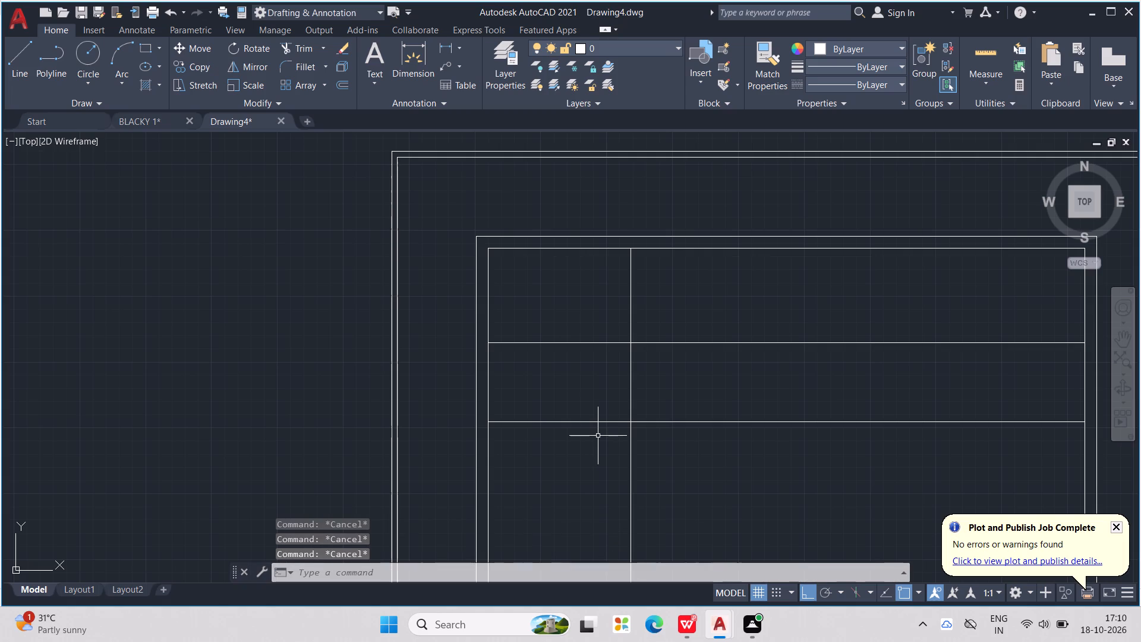
Trim both horizontal room lines beyond the vertical room line, and the vertical line below the lower horizontal, leaving two stacked rooms at the top-left corner.
{"action": "type", "text": "TR"}
{"action": "key", "text": "Return"}
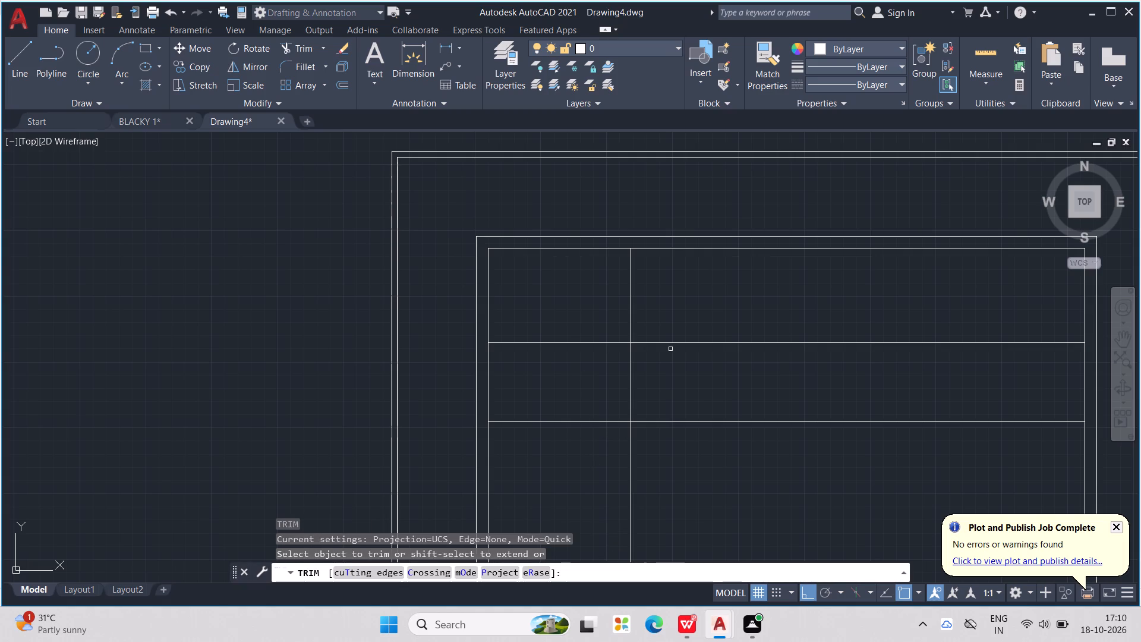
{"action": "left_click_drag", "start_coordinate": [692, 314], "coordinate": [641, 468]}
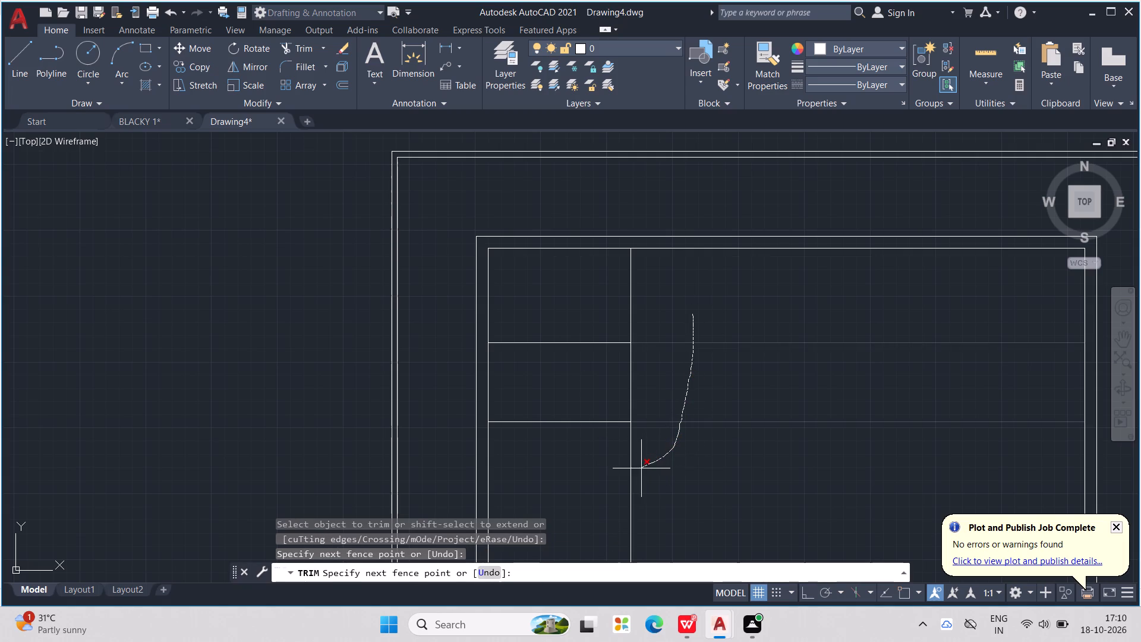
{"action": "left_click_drag", "start_coordinate": [641, 468], "coordinate": [600, 488]}
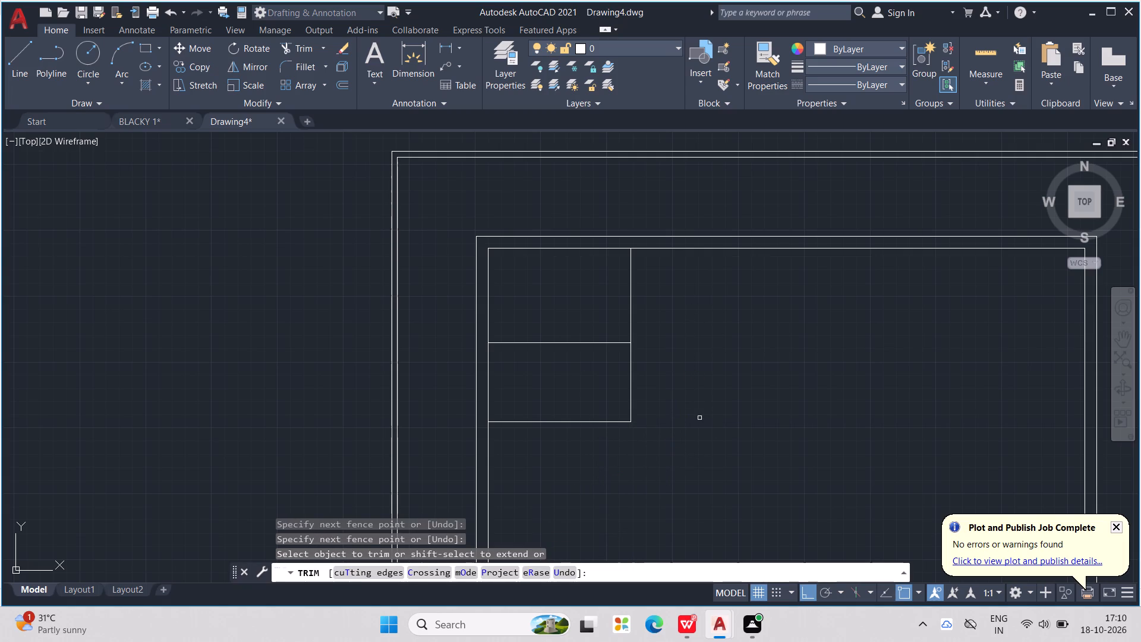
{"action": "key", "text": "Escape"}
{"action": "key", "text": "Escape"}
{"action": "key", "text": "Escape"}
{"action": "key", "text": "Escape"}
{"action": "key", "text": "Escape"}
{"action": "key", "text": "Escape"}
{"action": "key", "text": "Escape"}
{"action": "key", "text": "Escape"}
{"action": "key", "text": "Escape"}
{"action": "key", "text": "Escape"}
{"action": "key", "text": "Escape"}
{"action": "key", "text": "Escape"}
{"action": "key", "text": "Escape"}
Offset the vertical room line and both horizontal room lines 4.5" toward the inside of the two top-left rooms.
{"action": "type", "text": "OFF"}
{"action": "key", "text": "Return"}
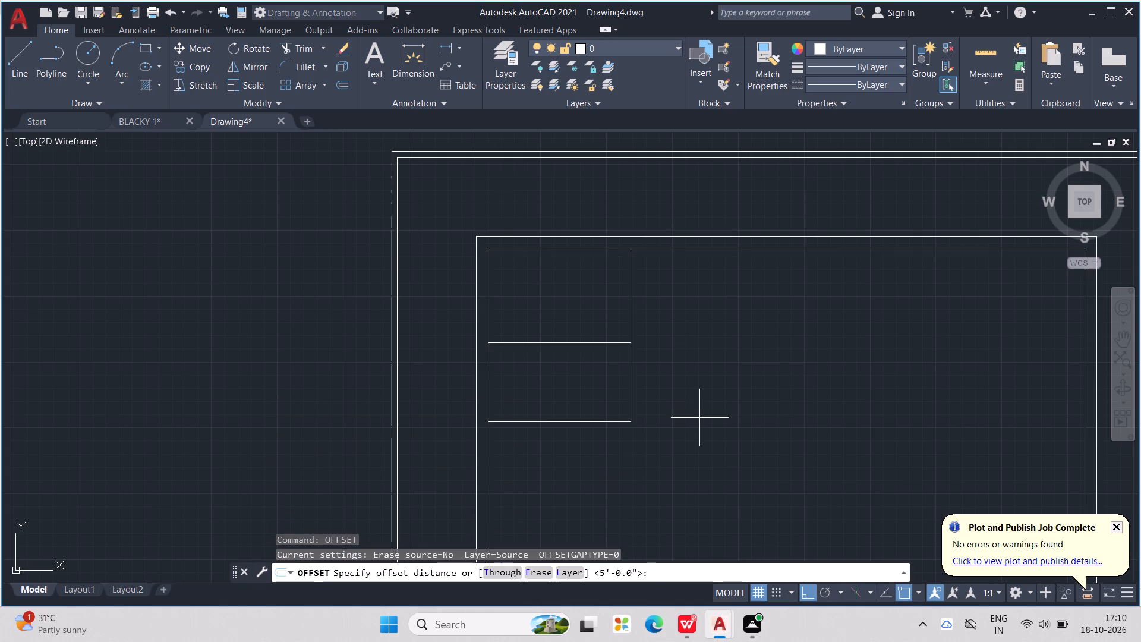
{"action": "type", "text": "..5"}
{"action": "key", "text": "BackSpace"}
{"action": "key", "text": "BackSpace"}
{"action": "key", "text": "BackSpace"}
{"action": "key", "text": "BackSpace"}
{"action": "type", "text": "4.5\""}
{"action": "key", "text": "Return"}
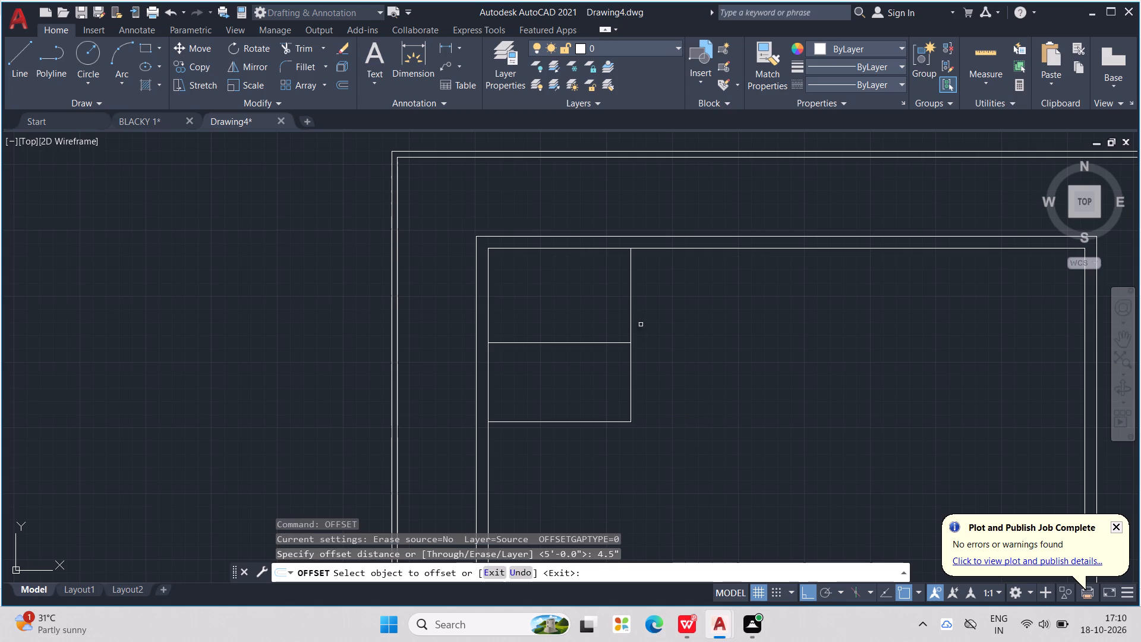
{"action": "left_click", "coordinate": [631, 306]}
{"action": "left_click", "coordinate": [611, 309]}
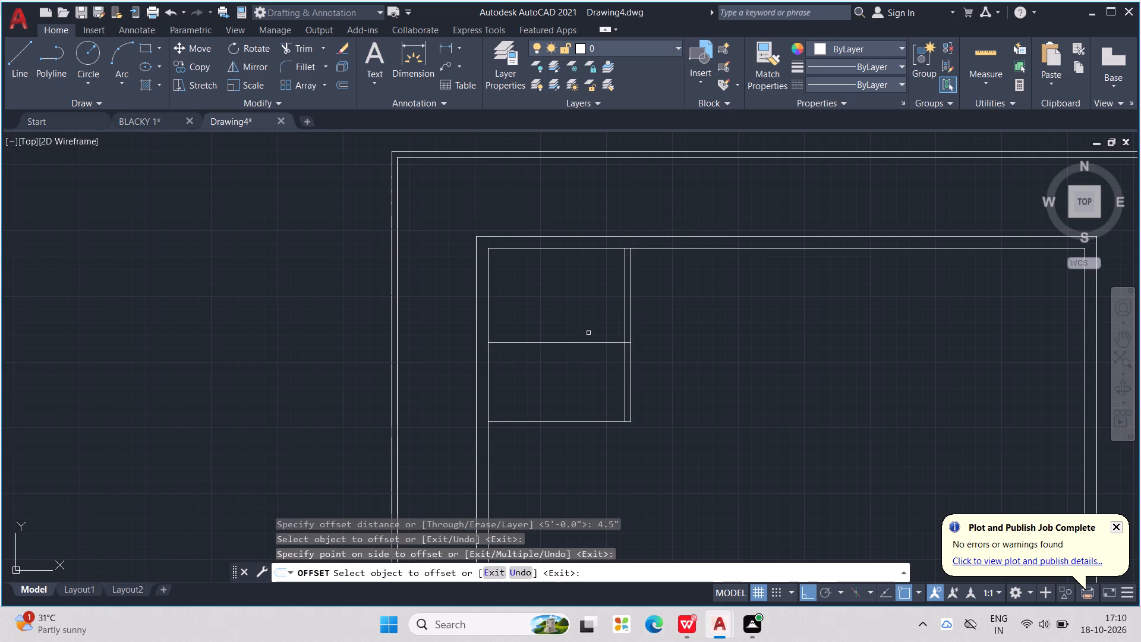
{"action": "left_click", "coordinate": [596, 341]}
{"action": "left_click", "coordinate": [595, 328]}
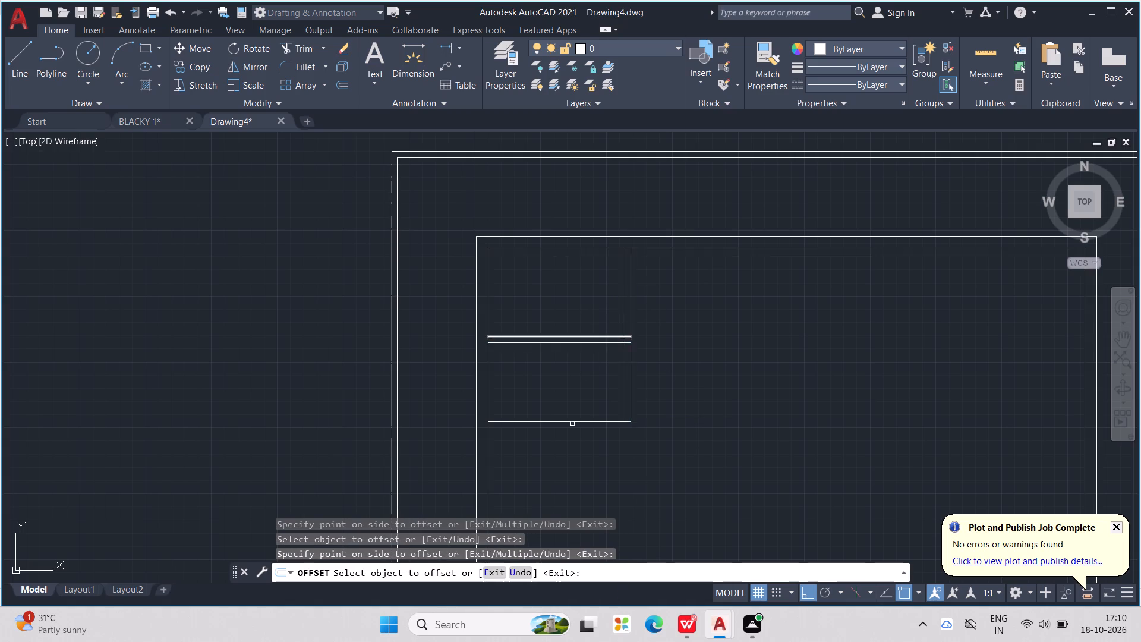
{"action": "left_click", "coordinate": [577, 420]}
{"action": "left_click", "coordinate": [581, 408]}
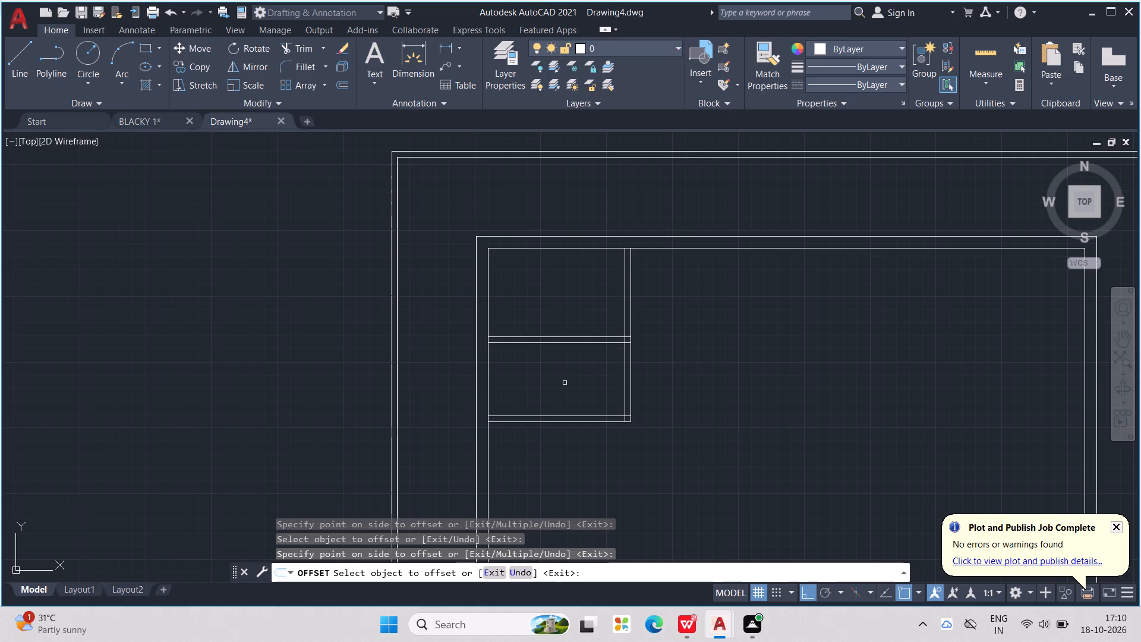
{"action": "key", "text": "Escape"}
{"action": "key", "text": "Escape"}
{"action": "key", "text": "Escape"}
{"action": "key", "text": "Escape"}
{"action": "key", "text": "Escape"}
{"action": "key", "text": "Escape"}
{"action": "key", "text": "Escape"}
{"action": "key", "text": "Escape"}
{"action": "key", "text": "Escape"}
{"action": "key", "text": "Escape"}
{"action": "key", "text": "Escape"}
{"action": "key", "text": "Escape"}
{"action": "key", "text": "Escape"}
{"action": "key", "text": "Escape"}
{"action": "key", "text": "Escape"}
{"action": "key", "text": "Escape"}
{"action": "key", "text": "Escape"}
{"action": "key", "text": "Escape"}
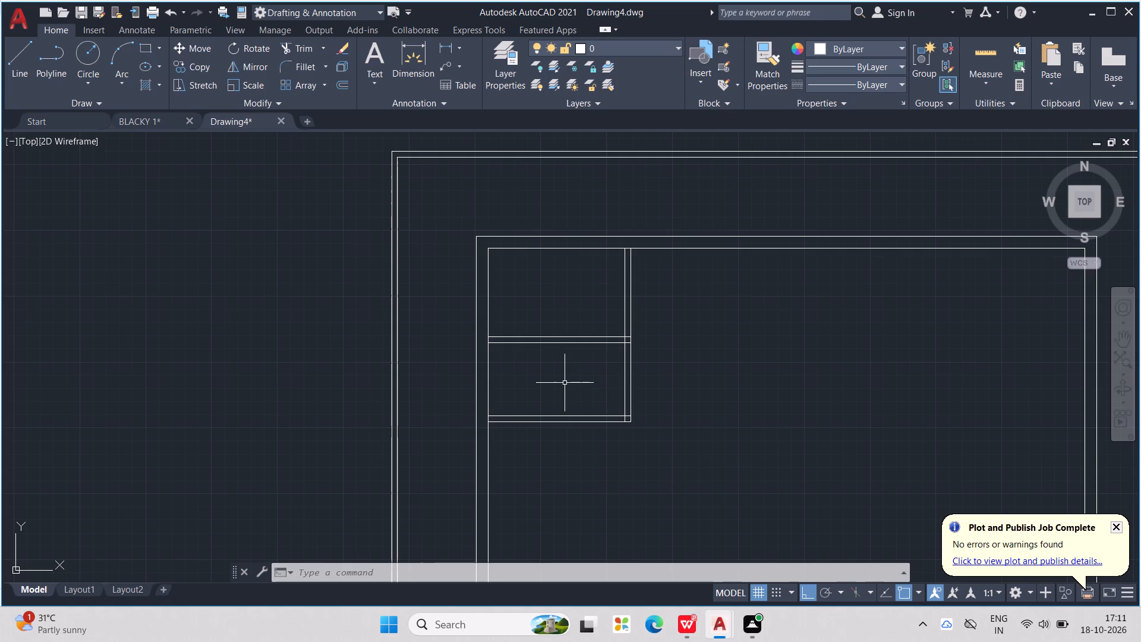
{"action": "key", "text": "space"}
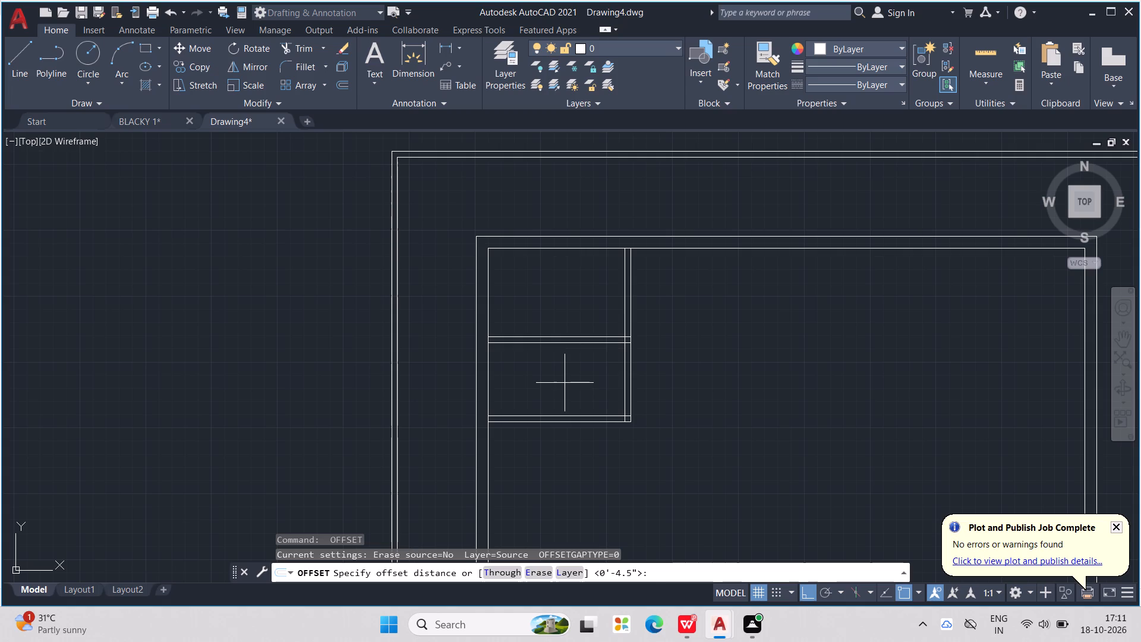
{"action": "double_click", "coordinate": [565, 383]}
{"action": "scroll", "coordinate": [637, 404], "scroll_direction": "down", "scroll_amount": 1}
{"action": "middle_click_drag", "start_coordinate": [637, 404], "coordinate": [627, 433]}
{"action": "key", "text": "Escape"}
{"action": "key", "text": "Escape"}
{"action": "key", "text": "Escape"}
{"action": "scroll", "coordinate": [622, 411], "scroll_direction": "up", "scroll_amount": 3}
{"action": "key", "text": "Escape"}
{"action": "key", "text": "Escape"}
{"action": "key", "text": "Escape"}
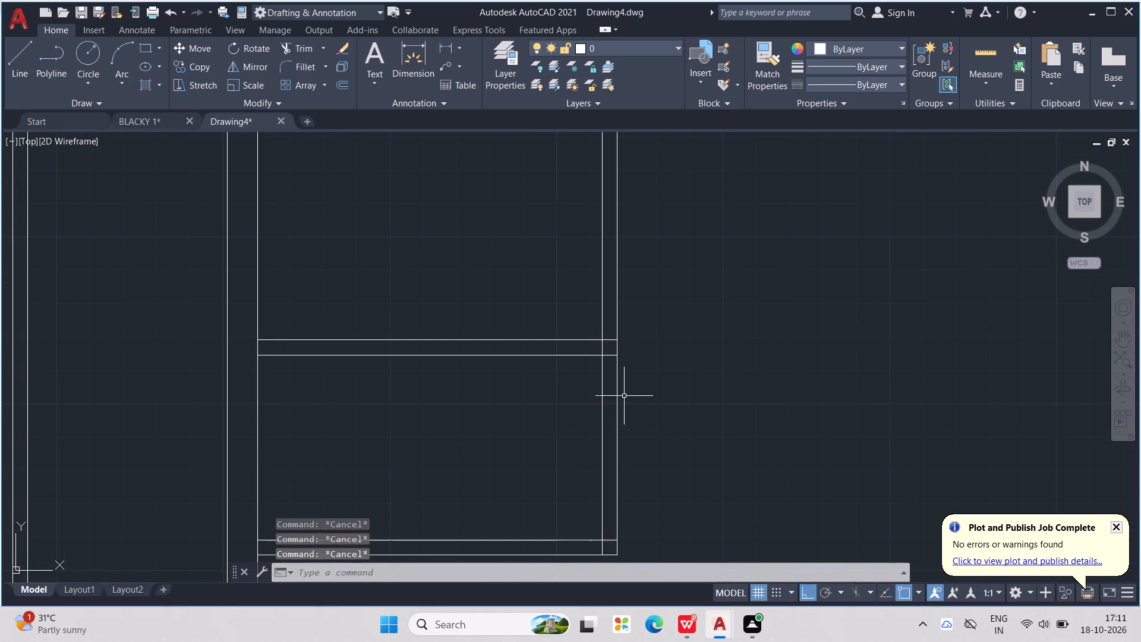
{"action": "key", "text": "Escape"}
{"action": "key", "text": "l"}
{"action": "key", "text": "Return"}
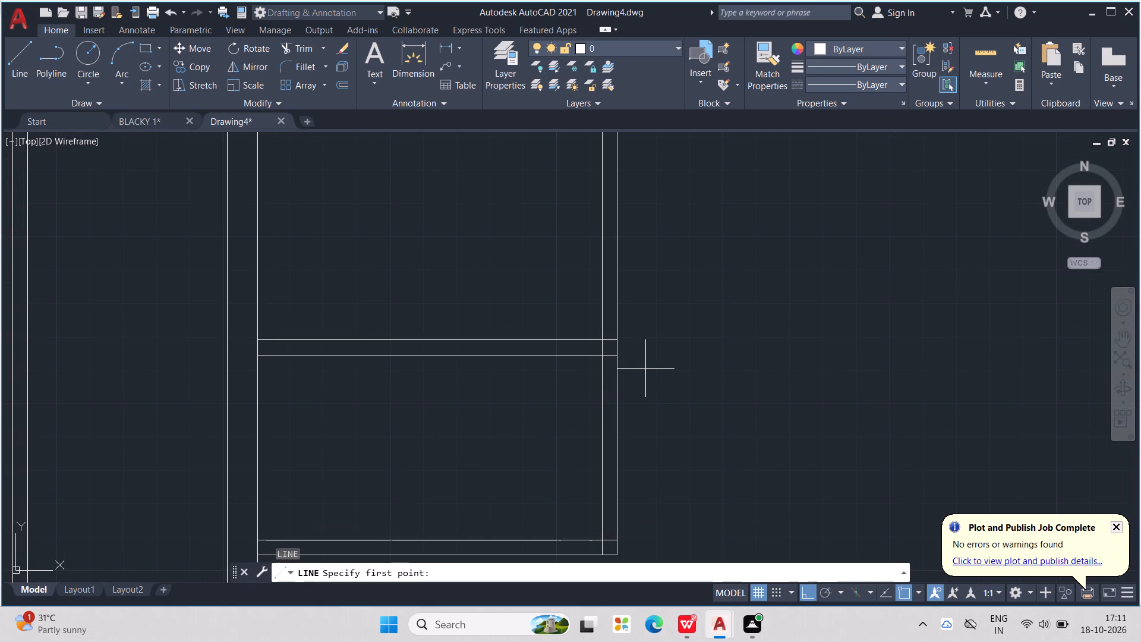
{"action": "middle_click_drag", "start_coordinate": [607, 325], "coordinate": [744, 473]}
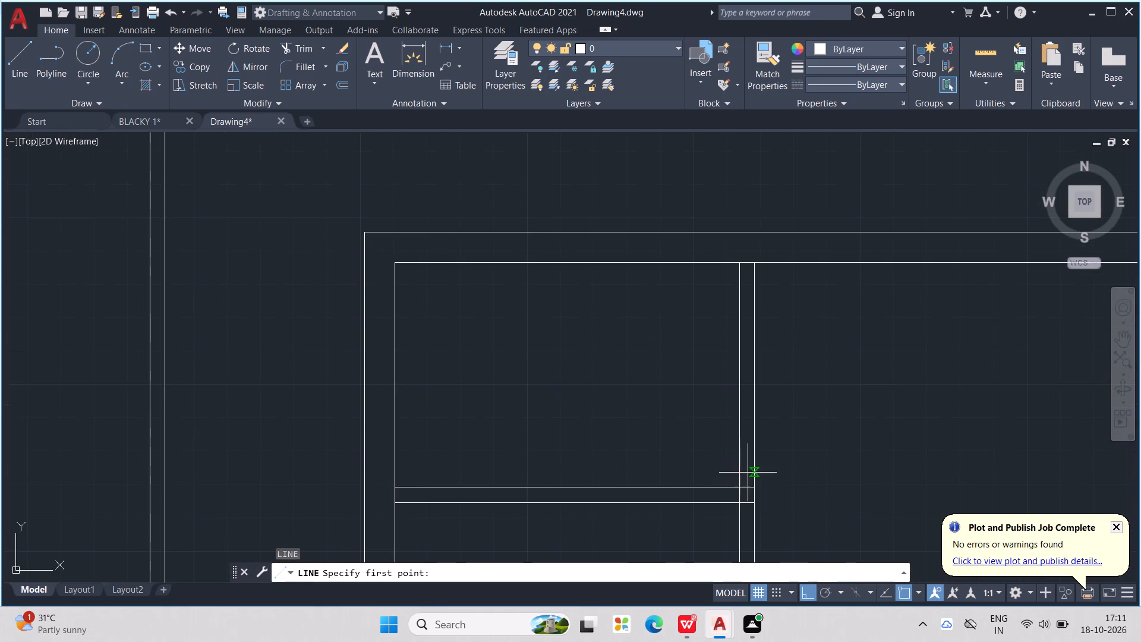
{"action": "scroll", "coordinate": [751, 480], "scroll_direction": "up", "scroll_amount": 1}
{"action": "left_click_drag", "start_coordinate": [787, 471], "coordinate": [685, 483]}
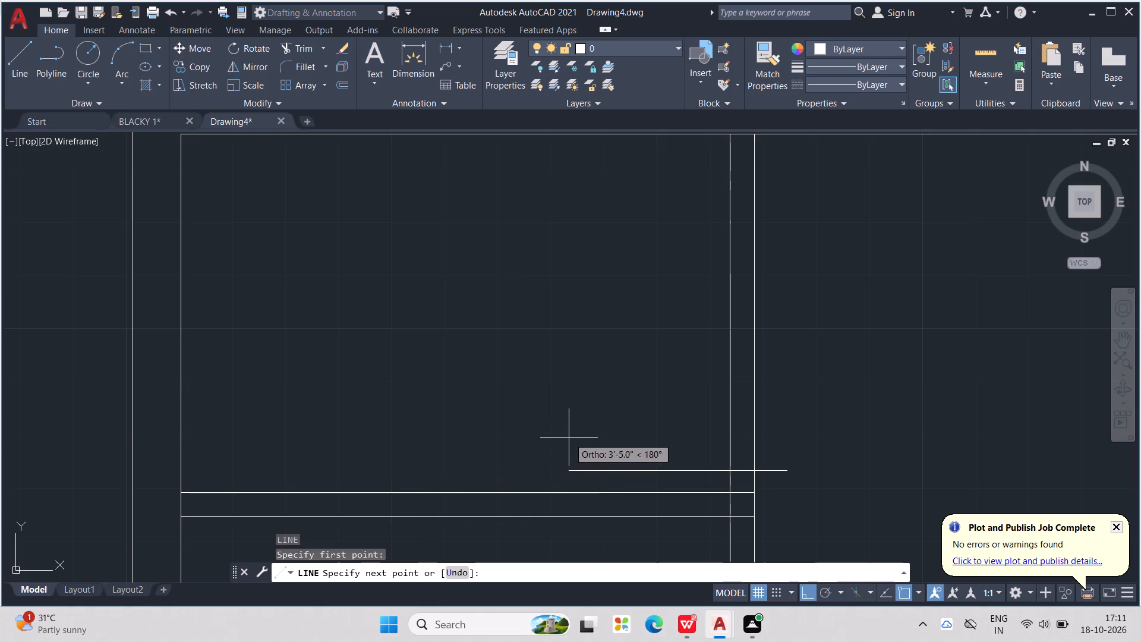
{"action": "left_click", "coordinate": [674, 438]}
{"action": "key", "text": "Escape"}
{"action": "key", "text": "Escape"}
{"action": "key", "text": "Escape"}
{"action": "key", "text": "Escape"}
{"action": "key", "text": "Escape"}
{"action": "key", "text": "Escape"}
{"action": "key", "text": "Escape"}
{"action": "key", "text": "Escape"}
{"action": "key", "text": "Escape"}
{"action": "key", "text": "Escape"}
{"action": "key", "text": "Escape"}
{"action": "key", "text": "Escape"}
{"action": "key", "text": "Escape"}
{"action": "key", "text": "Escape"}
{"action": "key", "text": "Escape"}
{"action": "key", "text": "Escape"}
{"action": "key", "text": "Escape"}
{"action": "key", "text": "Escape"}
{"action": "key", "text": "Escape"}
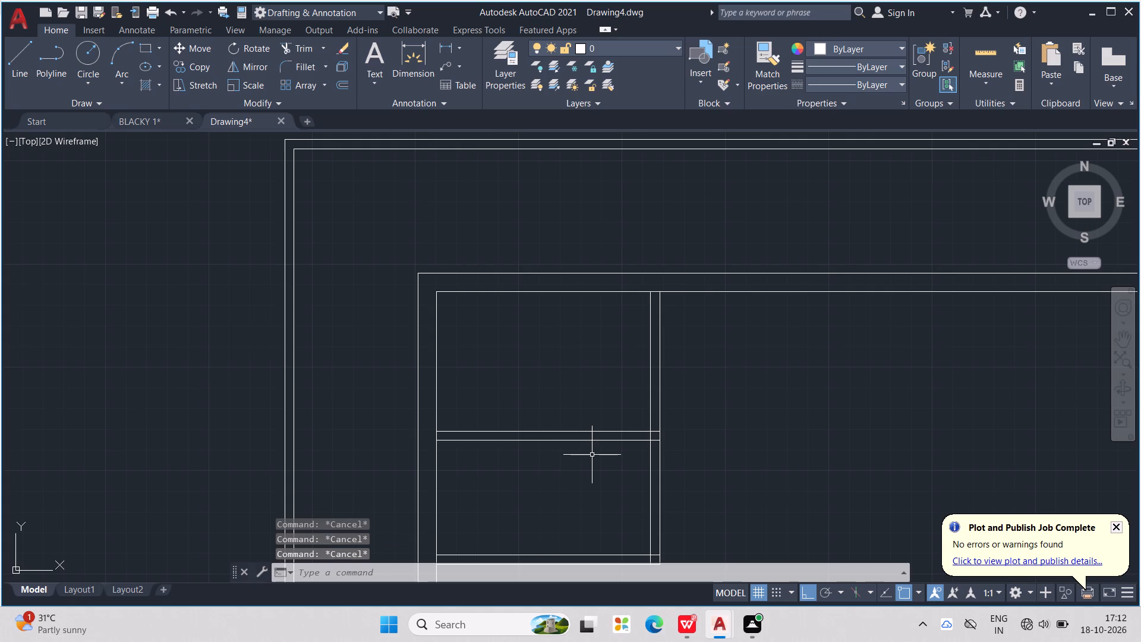
Draw a short vertical line across the partition between the two stacked rooms, near its right end.
{"action": "key", "text": "Return"}
{"action": "scroll", "coordinate": [589, 435], "scroll_direction": "up", "scroll_amount": 1}
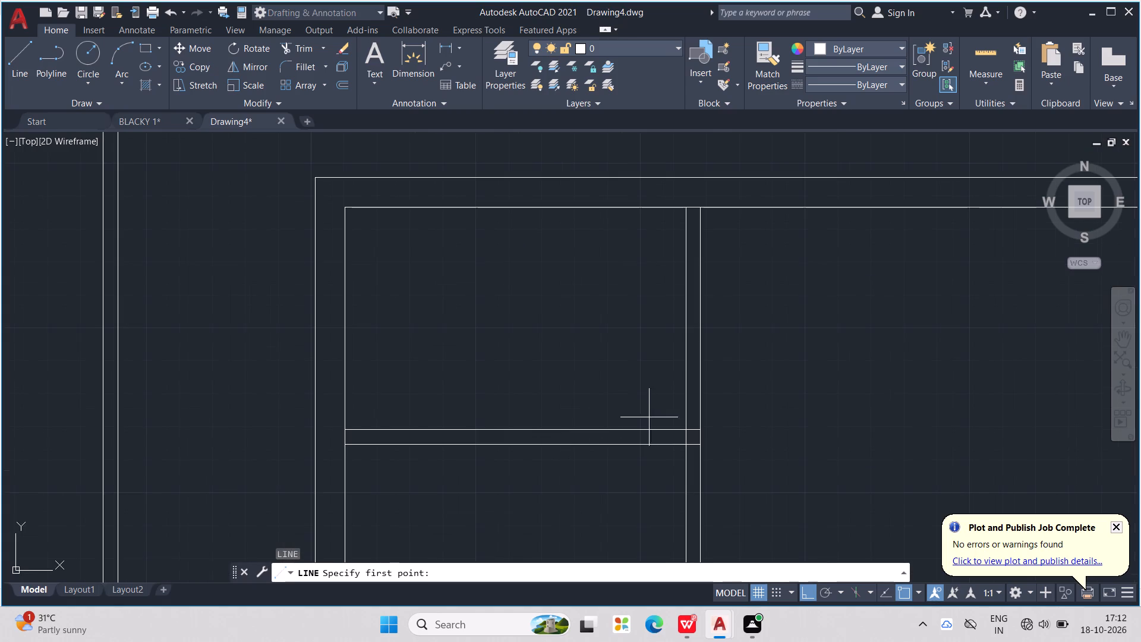
{"action": "left_click", "coordinate": [655, 401]}
{"action": "left_click", "coordinate": [667, 506]}
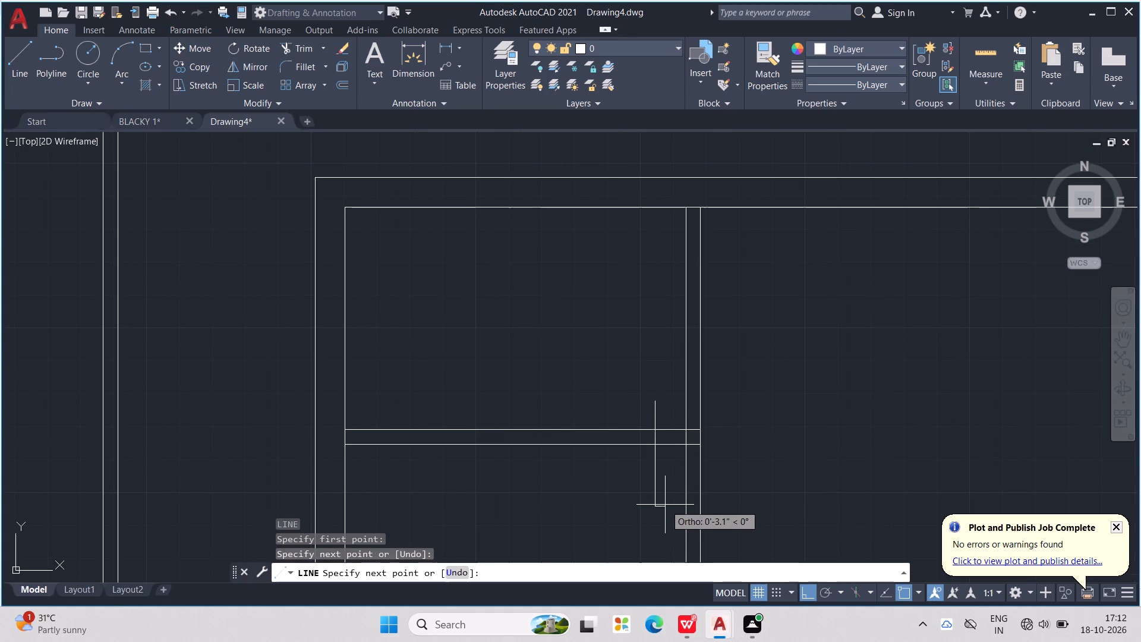
{"action": "key", "text": "Escape"}
{"action": "key", "text": "Escape"}
{"action": "key", "text": "Escape"}
{"action": "key", "text": "Escape"}
{"action": "key", "text": "Escape"}
{"action": "key", "text": "Escape"}
{"action": "key", "text": "Escape"}
{"action": "key", "text": "Escape"}
{"action": "key", "text": "Escape"}
{"action": "key", "text": "Escape"}
{"action": "key", "text": "Escape"}
{"action": "key", "text": "Escape"}
{"action": "key", "text": "Escape"}
{"action": "key", "text": "Escape"}
{"action": "key", "text": "Escape"}
{"action": "key", "text": "Escape"}
{"action": "key", "text": "Escape"}
{"action": "key", "text": "Escape"}
{"action": "key", "text": "Escape"}
{"action": "key", "text": "Escape"}
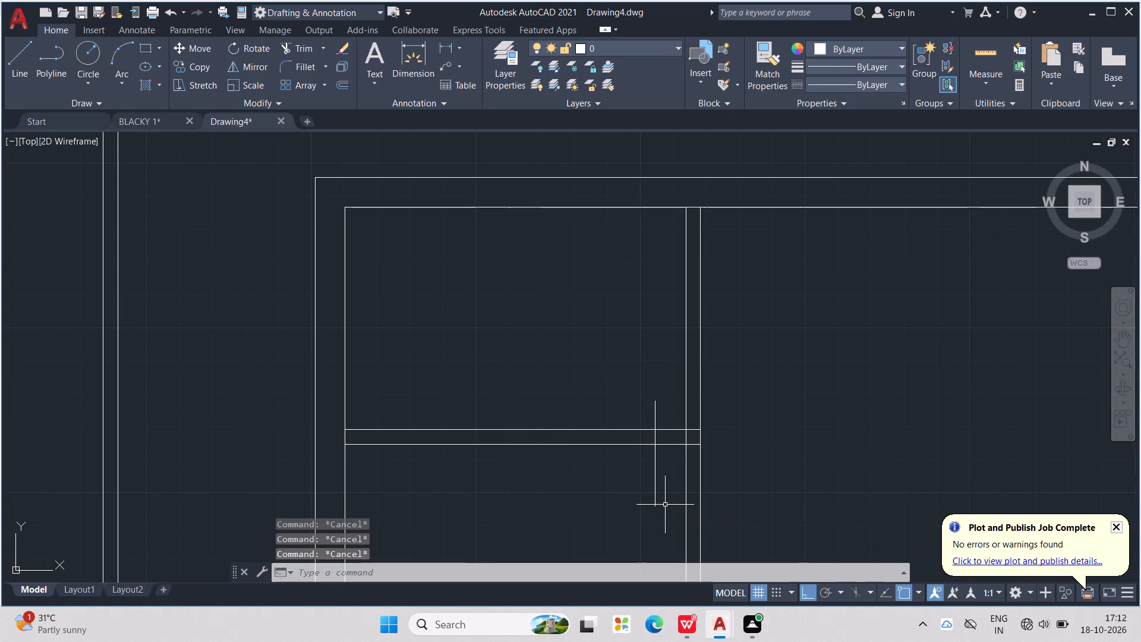
Offset the short vertical line 2' to the left along the partition to mark the door opening's other side.
{"action": "type", "text": "OFF"}
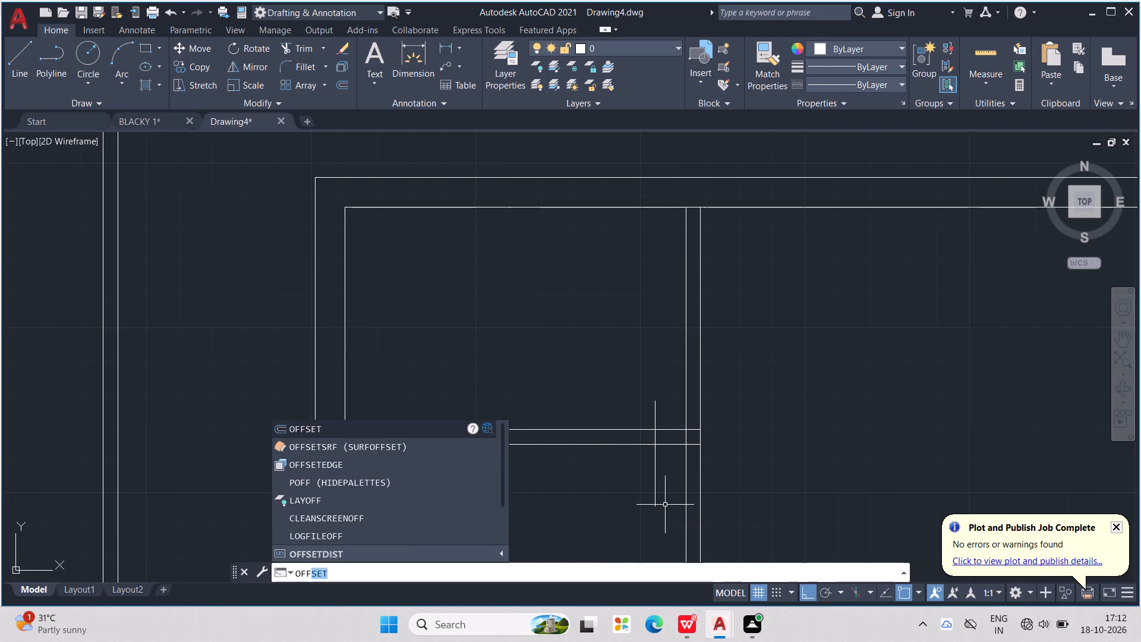
{"action": "key", "text": "Return"}
{"action": "type", "text": "2'"}
{"action": "key", "text": "Return"}
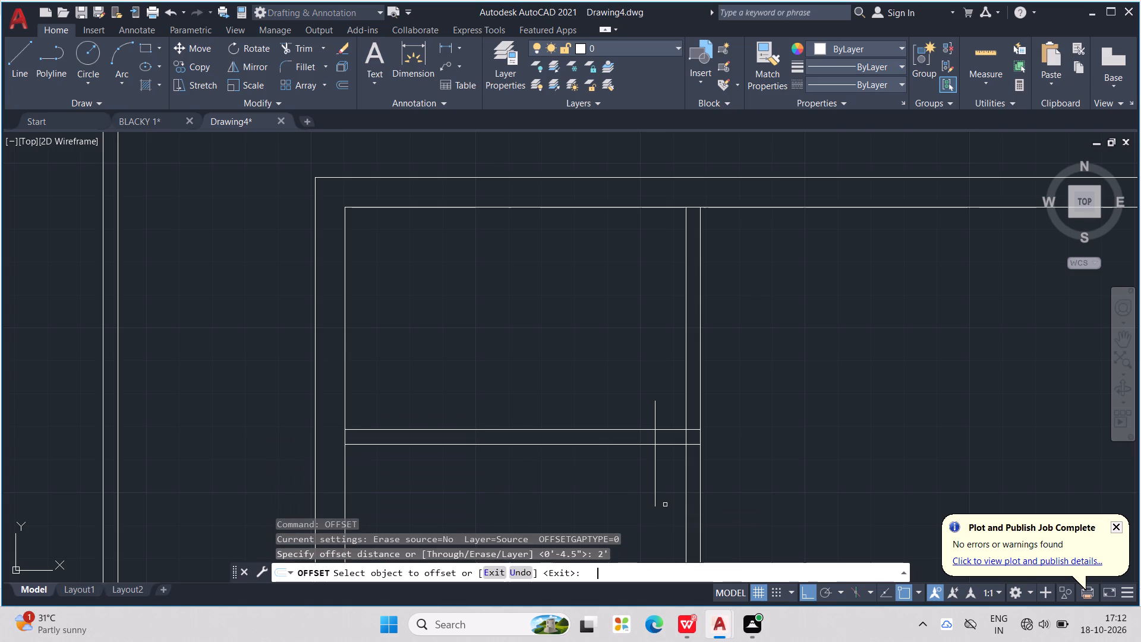
{"action": "left_click", "coordinate": [656, 462]}
{"action": "left_click", "coordinate": [575, 467]}
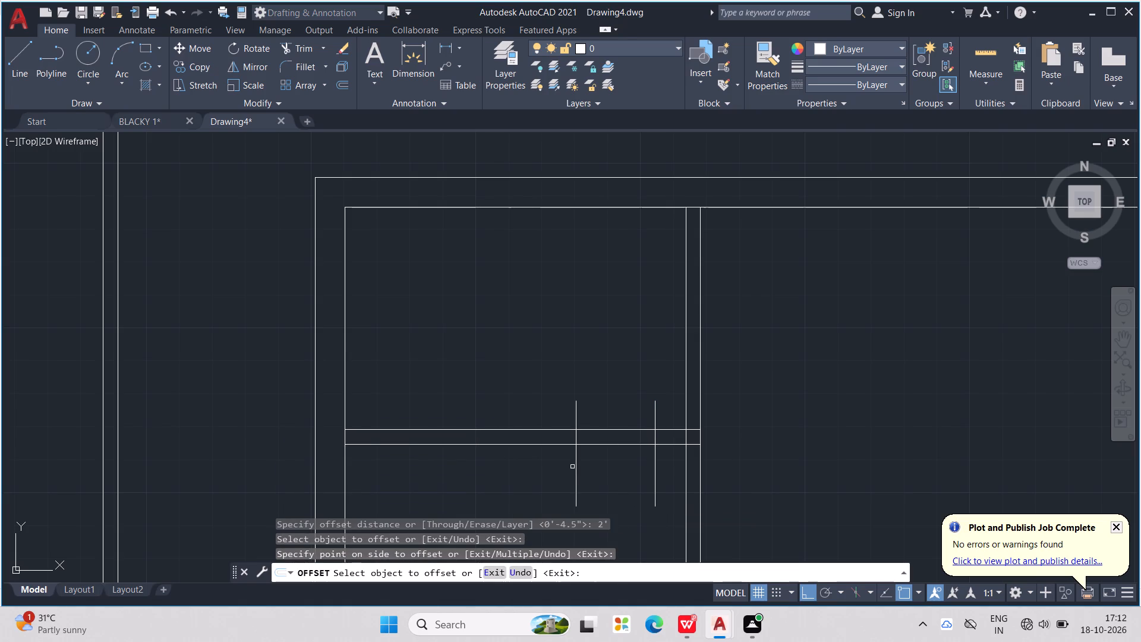
{"action": "key", "text": "Escape"}
{"action": "key", "text": "Escape"}
{"action": "key", "text": "Escape"}
{"action": "key", "text": "Escape"}
{"action": "key", "text": "Escape"}
{"action": "key", "text": "Escape"}
{"action": "key", "text": "Escape"}
{"action": "key", "text": "Escape"}
{"action": "key", "text": "Escape"}
{"action": "key", "text": "Escape"}
{"action": "key", "text": "Escape"}
{"action": "key", "text": "Escape"}
{"action": "key", "text": "Escape"}
{"action": "key", "text": "Escape"}
{"action": "key", "text": "Escape"}
{"action": "key", "text": "Escape"}
{"action": "key", "text": "Escape"}
{"action": "key", "text": "Escape"}
{"action": "key", "text": "Escape"}
{"action": "key", "text": "Escape"}
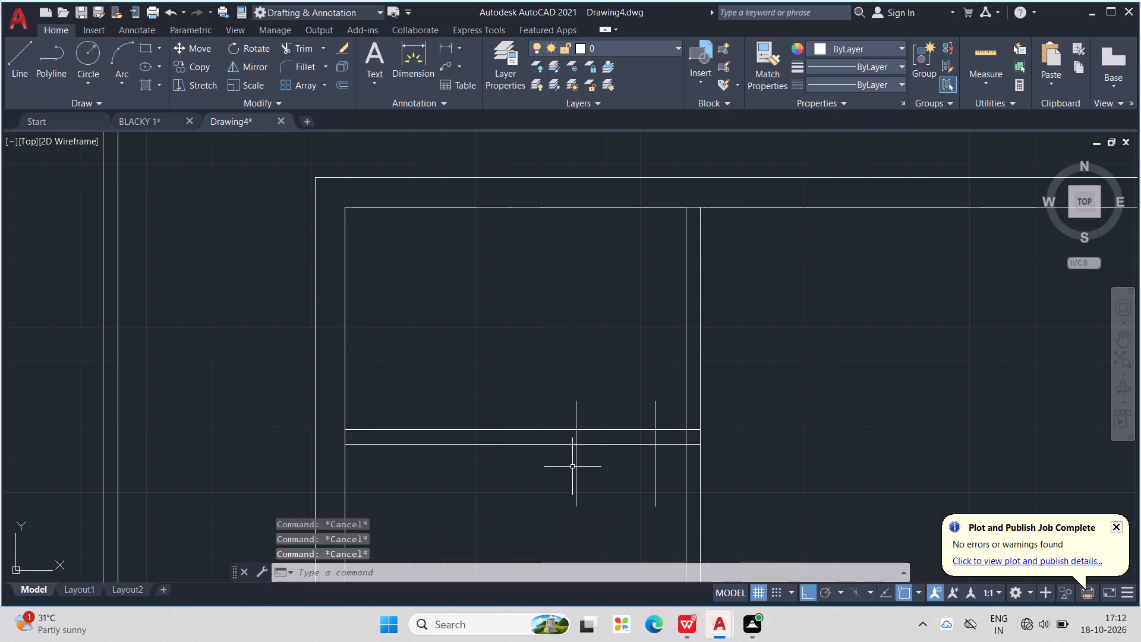
Trim the partition between the two short vertical lines and their overhanging ends, leaving a door opening with closed wall ends.
{"action": "type", "text": "TR"}
{"action": "key", "text": "Return"}
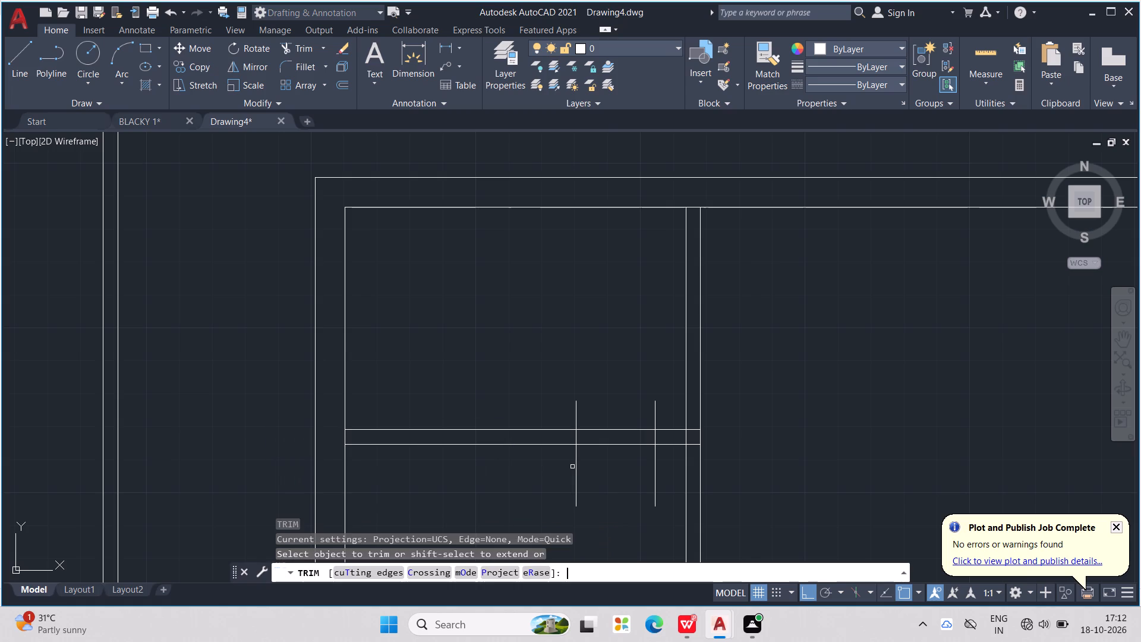
{"action": "left_click_drag", "start_coordinate": [578, 471], "coordinate": [562, 479]}
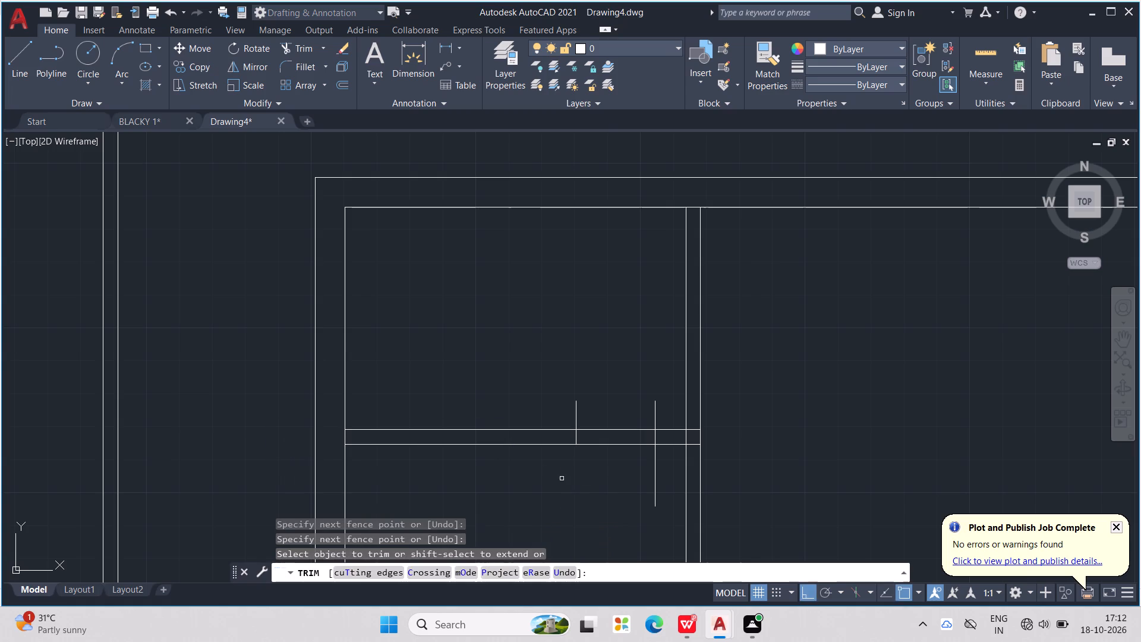
{"action": "left_click_drag", "start_coordinate": [624, 477], "coordinate": [672, 467]}
{"action": "left_click_drag", "start_coordinate": [613, 396], "coordinate": [618, 479]}
{"action": "left_click_drag", "start_coordinate": [649, 412], "coordinate": [590, 407]}
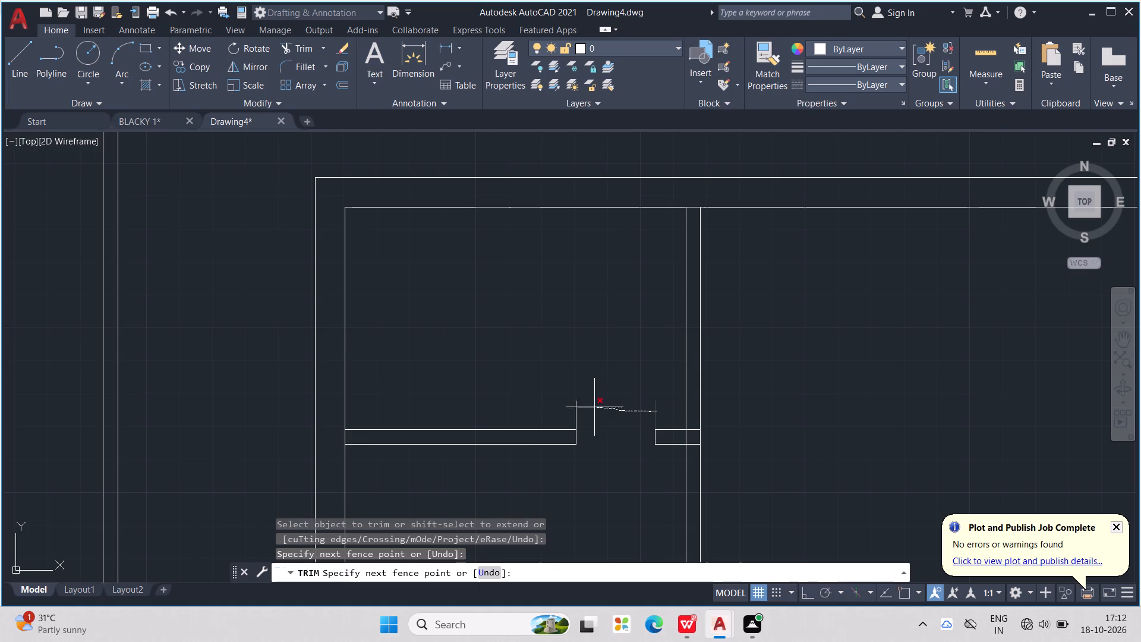
{"action": "left_click_drag", "start_coordinate": [590, 407], "coordinate": [536, 404]}
{"action": "key", "text": "Escape"}
{"action": "key", "text": "Escape"}
{"action": "key", "text": "Escape"}
{"action": "key", "text": "Escape"}
{"action": "key", "text": "Escape"}
{"action": "key", "text": "Escape"}
{"action": "key", "text": "Escape"}
{"action": "key", "text": "Escape"}
{"action": "key", "text": "Escape"}
{"action": "key", "text": "Escape"}
{"action": "key", "text": "Escape"}
{"action": "key", "text": "Escape"}
{"action": "key", "text": "Escape"}
{"action": "key", "text": "Escape"}
{"action": "key", "text": "Escape"}
{"action": "key", "text": "Escape"}
{"action": "key", "text": "Escape"}
{"action": "key", "text": "Escape"}
{"action": "key", "text": "Escape"}
{"action": "key", "text": "Escape"}
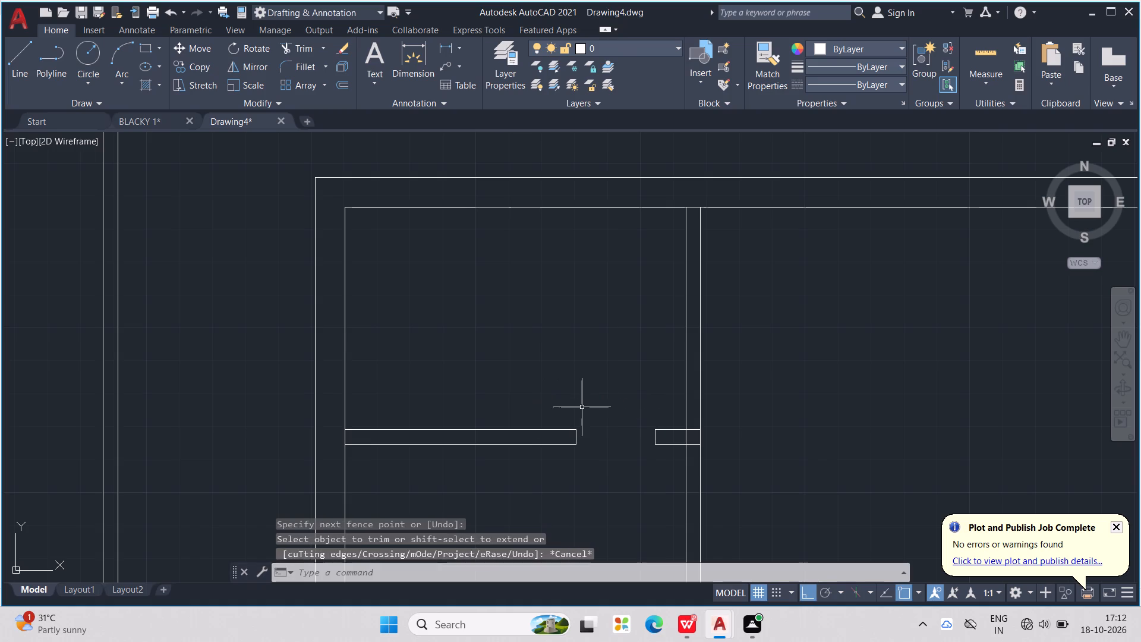
Draw a door leaf 2' long and 1" thick with lines, rising from the right wall end of the partition opening.
{"action": "key", "text": "l"}
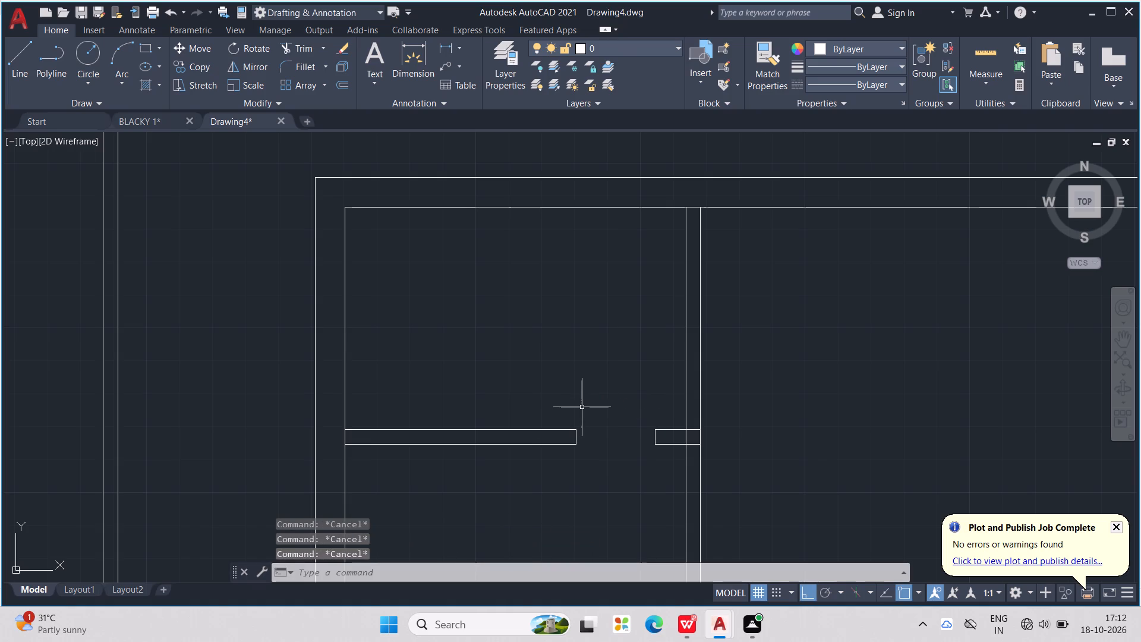
{"action": "key", "text": "Return"}
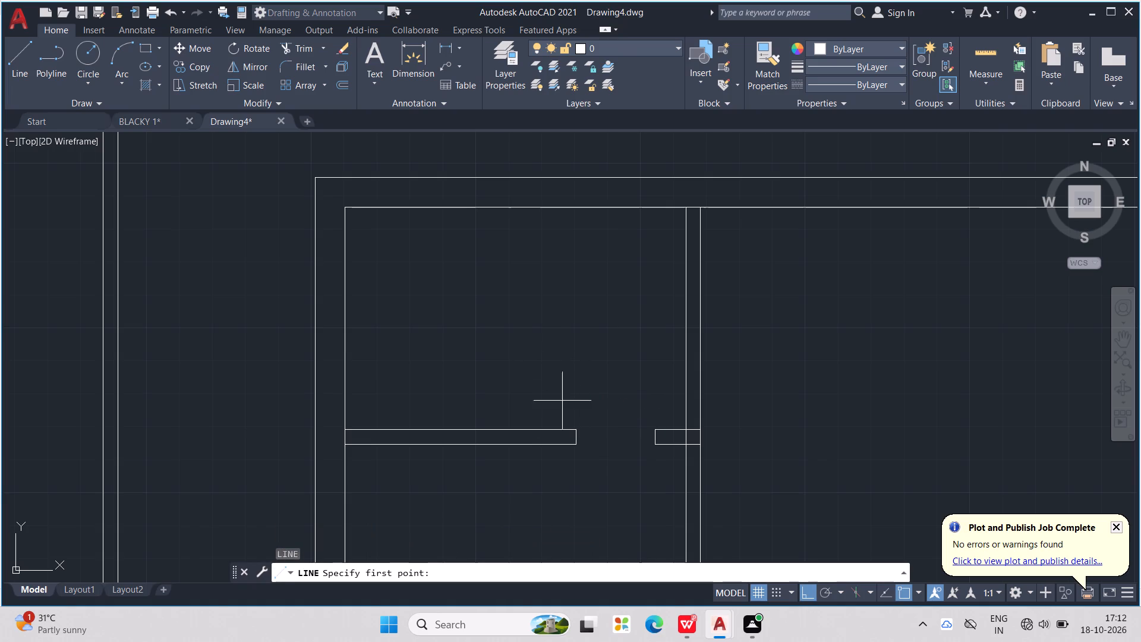
{"action": "left_click", "coordinate": [655, 427]}
{"action": "type", "text": "2'"}
{"action": "key", "text": "Return"}
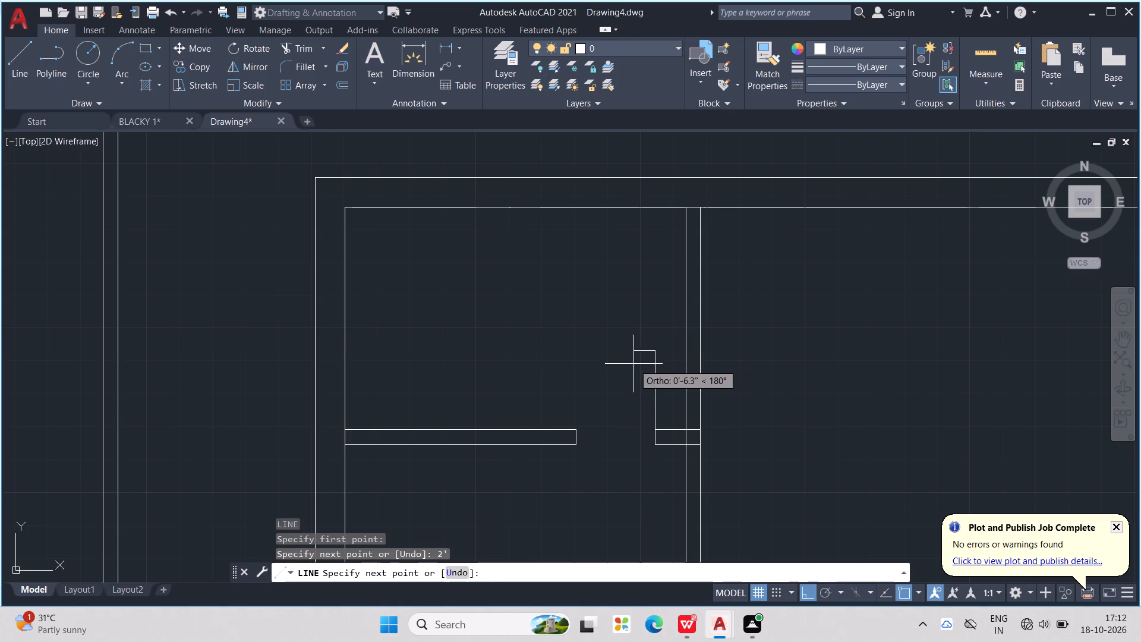
{"action": "type", "text": "1\""}
{"action": "key", "text": "Return"}
{"action": "scroll", "coordinate": [647, 437], "scroll_direction": "up", "scroll_amount": 2}
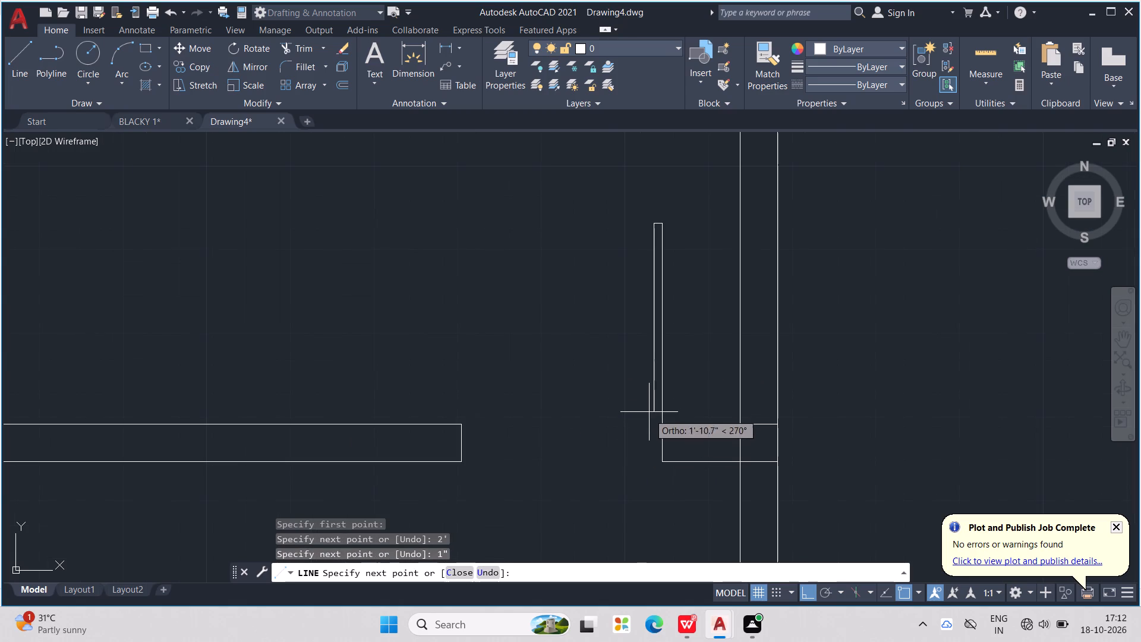
{"action": "left_click", "coordinate": [643, 465]}
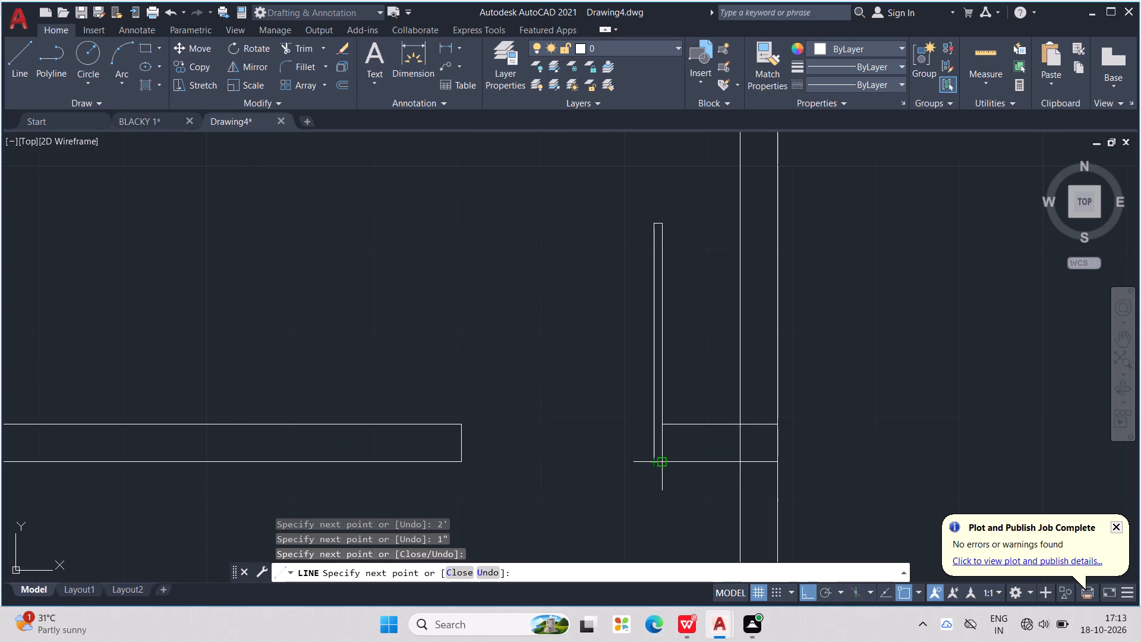
{"action": "left_click", "coordinate": [662, 464]}
{"action": "key", "text": "Escape"}
{"action": "key", "text": "Escape"}
{"action": "key", "text": "Escape"}
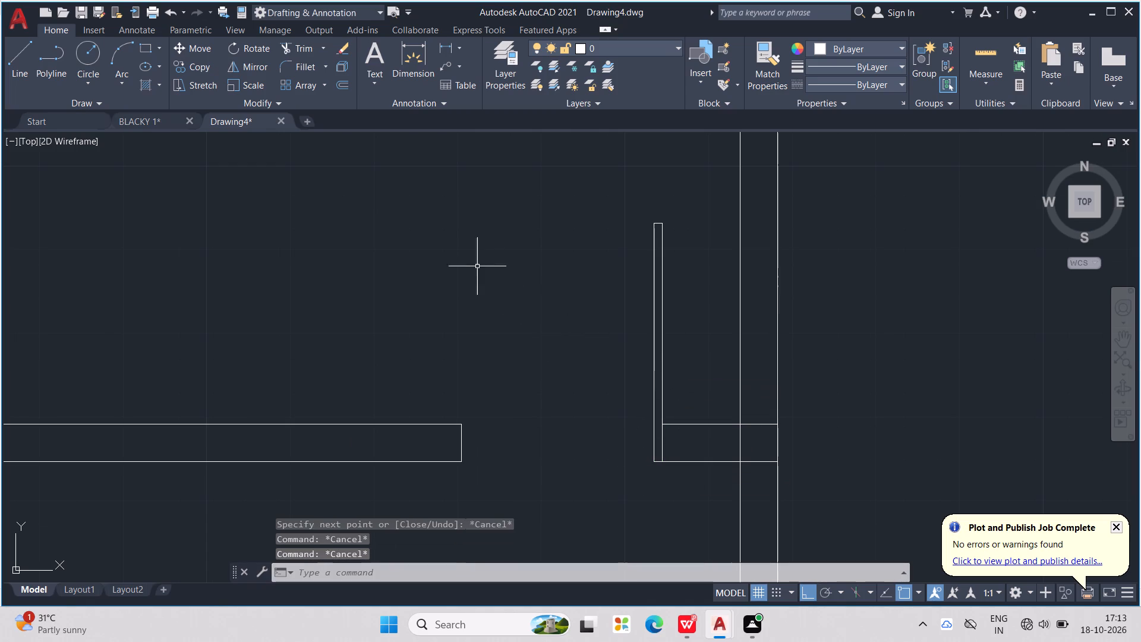
{"action": "key", "text": "Escape"}
Draw a three-point arc through the door leaf's two top corners to the upper corner of the opening's left wall end.
{"action": "left_click", "coordinate": [107, 45]}
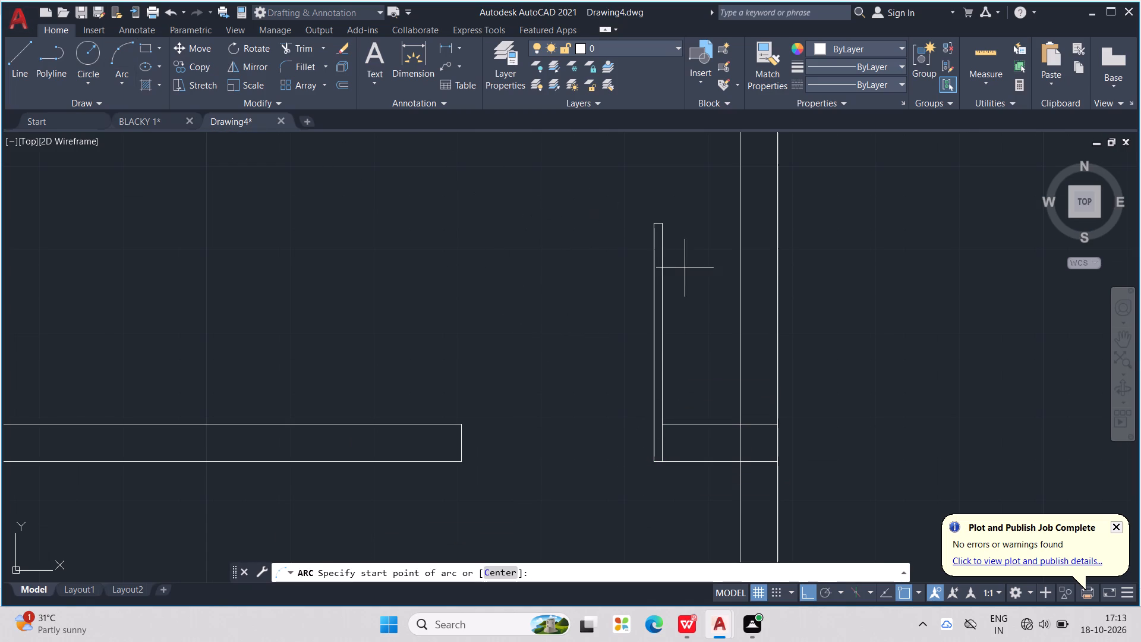
{"action": "scroll", "coordinate": [690, 270], "scroll_direction": "up", "scroll_amount": 2}
{"action": "middle_click_drag", "start_coordinate": [648, 199], "coordinate": [671, 288]}
{"action": "scroll", "coordinate": [641, 251], "scroll_direction": "up", "scroll_amount": 1}
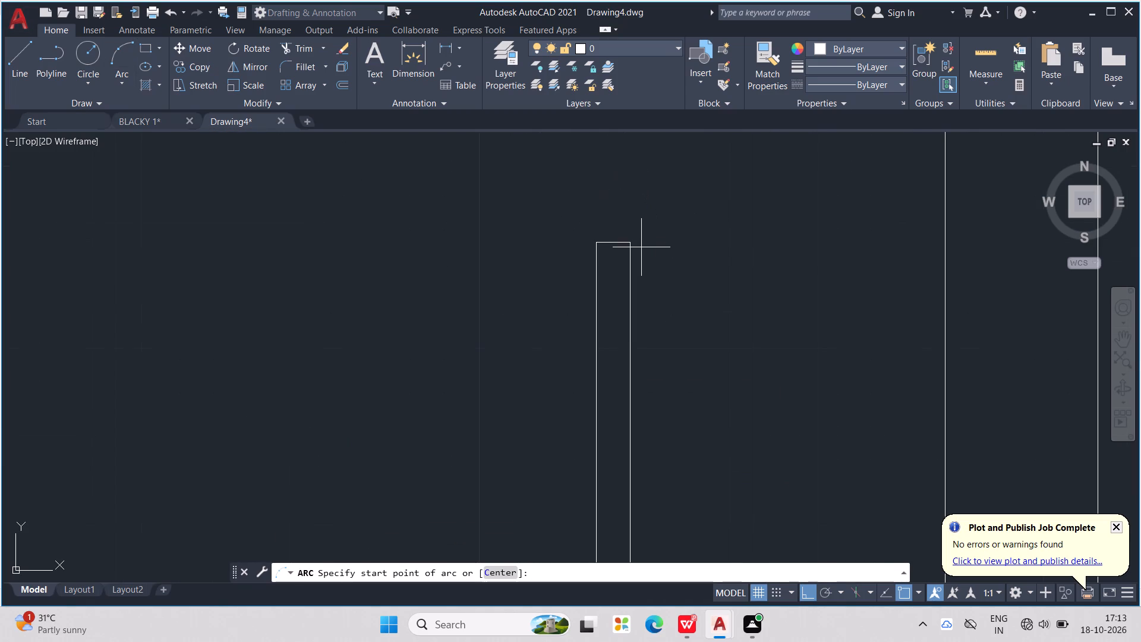
{"action": "left_click", "coordinate": [632, 243]}
{"action": "left_click", "coordinate": [597, 241]}
{"action": "scroll", "coordinate": [595, 239], "scroll_direction": "down", "scroll_amount": 2}
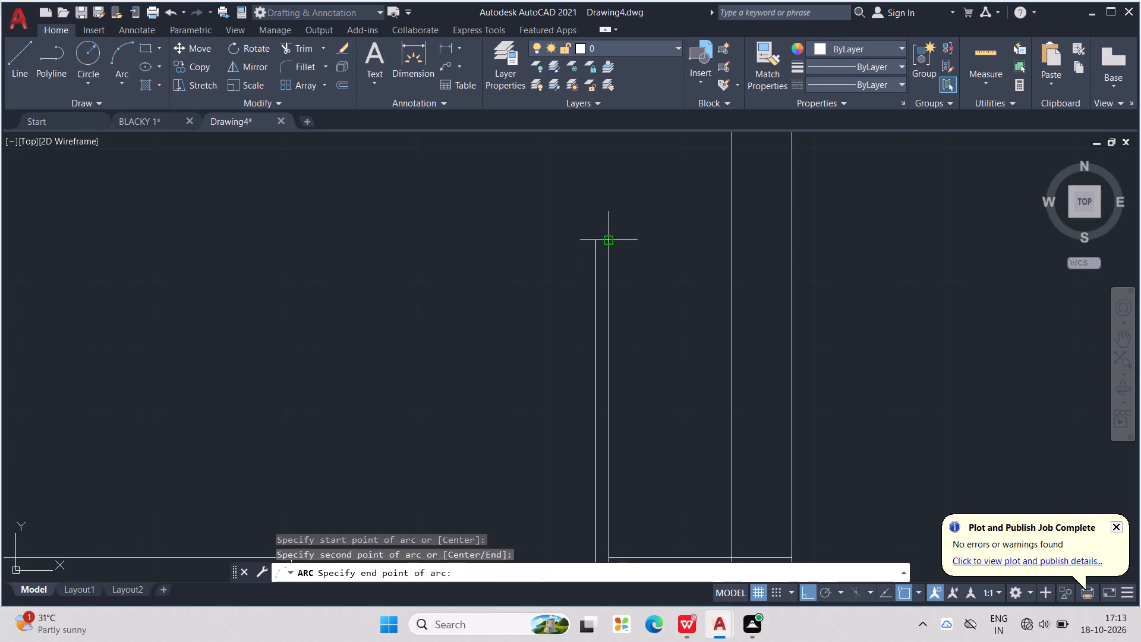
{"action": "middle_click_drag", "start_coordinate": [526, 272], "coordinate": [692, 247]}
{"action": "scroll", "coordinate": [693, 247], "scroll_direction": "down", "scroll_amount": 3}
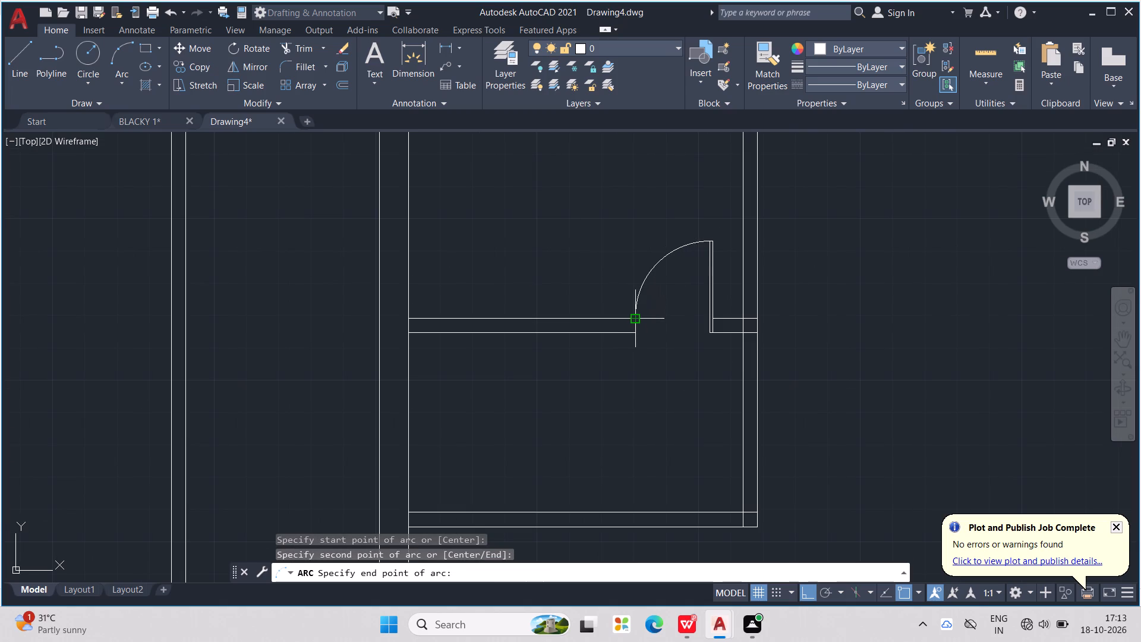
{"action": "left_click", "coordinate": [636, 321]}
Offset the building's inner right and top wall lines 8' inward to outline a room in the top-right corner.
{"action": "scroll", "coordinate": [682, 307], "scroll_direction": "down", "scroll_amount": 3}
{"action": "middle_click_drag", "start_coordinate": [740, 317], "coordinate": [679, 271]}
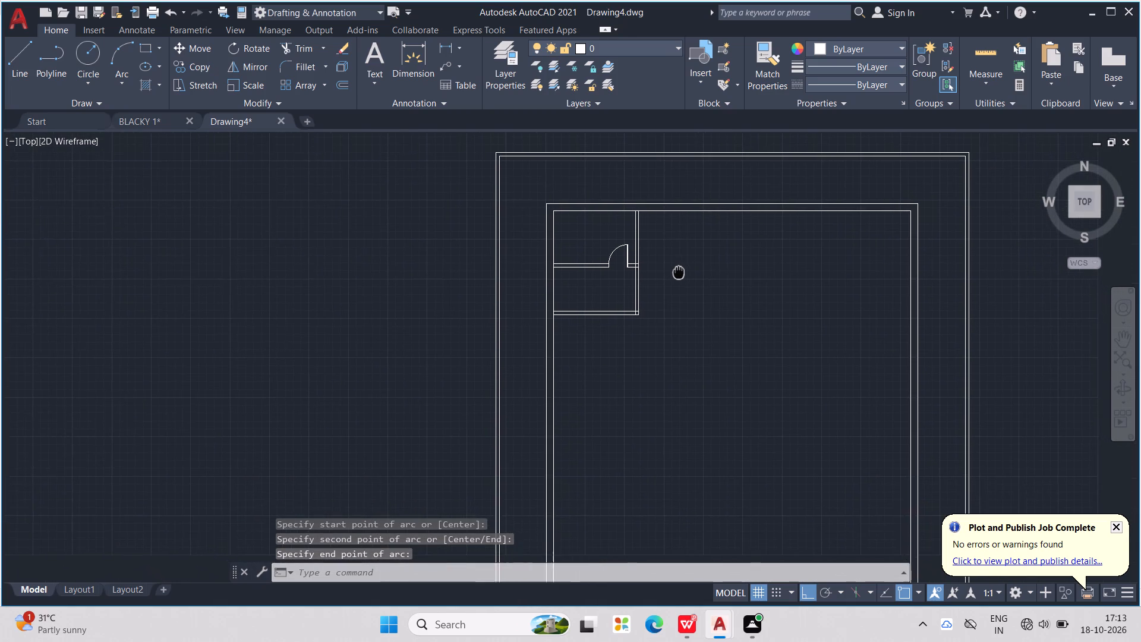
{"action": "middle_click_drag", "start_coordinate": [679, 271], "coordinate": [645, 266]}
{"action": "scroll", "coordinate": [623, 307], "scroll_direction": "up", "scroll_amount": 3}
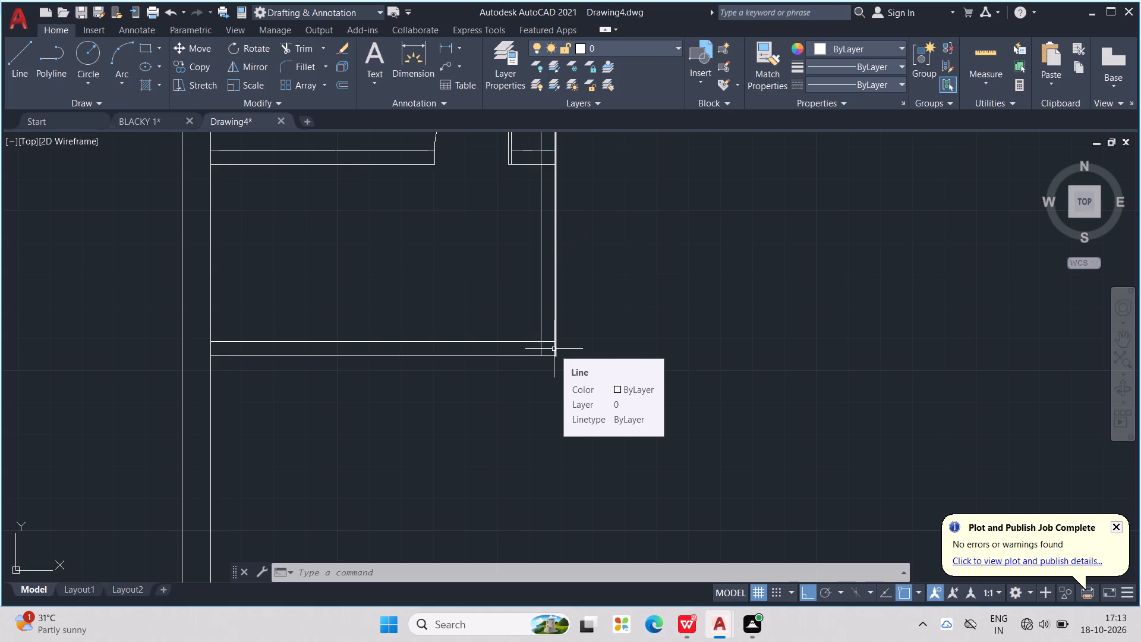
{"action": "middle_click_drag", "start_coordinate": [708, 307], "coordinate": [554, 439]}
{"action": "scroll", "coordinate": [622, 396], "scroll_direction": "down", "scroll_amount": 3}
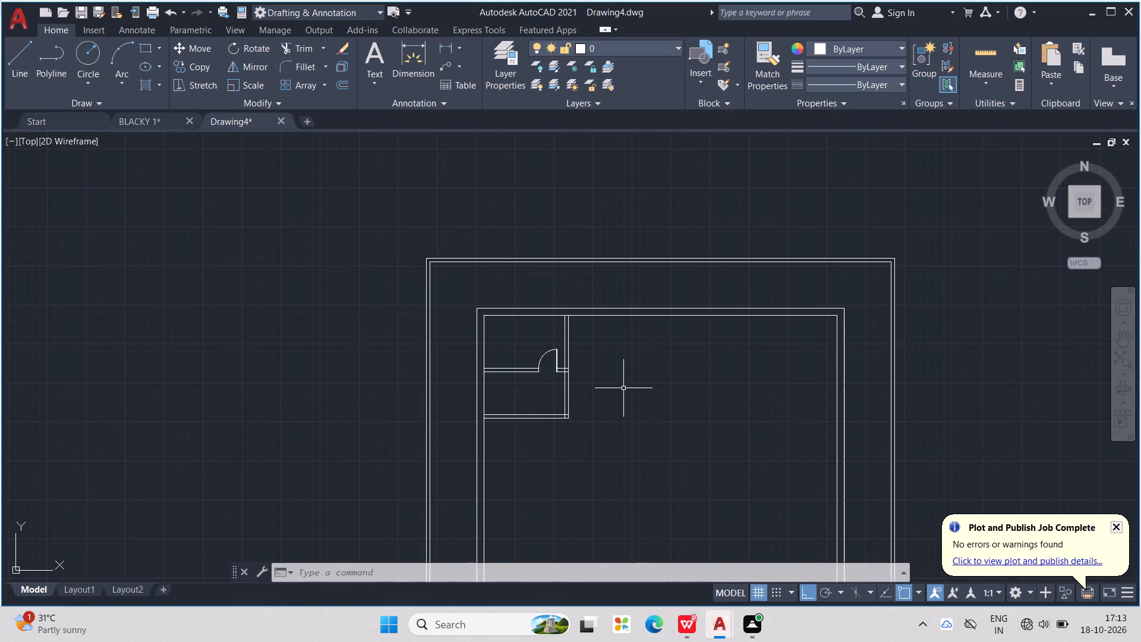
{"action": "key", "text": "Escape"}
{"action": "key", "text": "Escape"}
{"action": "key", "text": "Escape"}
{"action": "scroll", "coordinate": [843, 358], "scroll_direction": "up", "scroll_amount": 1}
{"action": "middle_click_drag", "start_coordinate": [846, 347], "coordinate": [810, 324]}
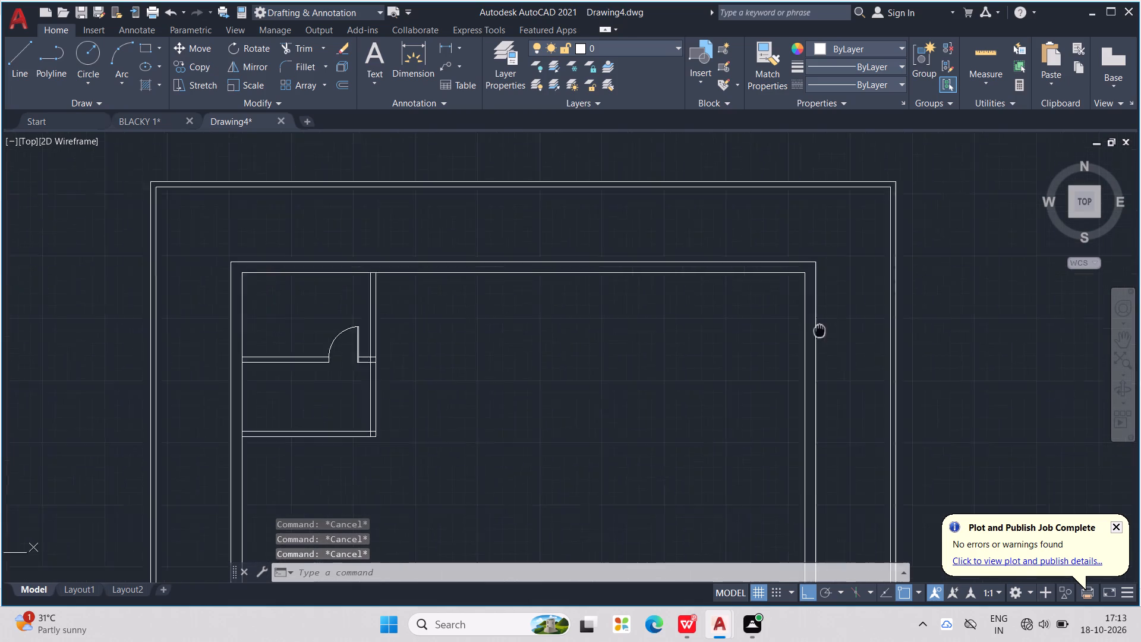
{"action": "middle_click_drag", "start_coordinate": [810, 324], "coordinate": [763, 306]}
{"action": "key", "text": "Escape"}
{"action": "key", "text": "Escape"}
{"action": "key", "text": "Escape"}
{"action": "key", "text": "Escape"}
{"action": "type", "text": "OFF"}
{"action": "key", "text": "Return"}
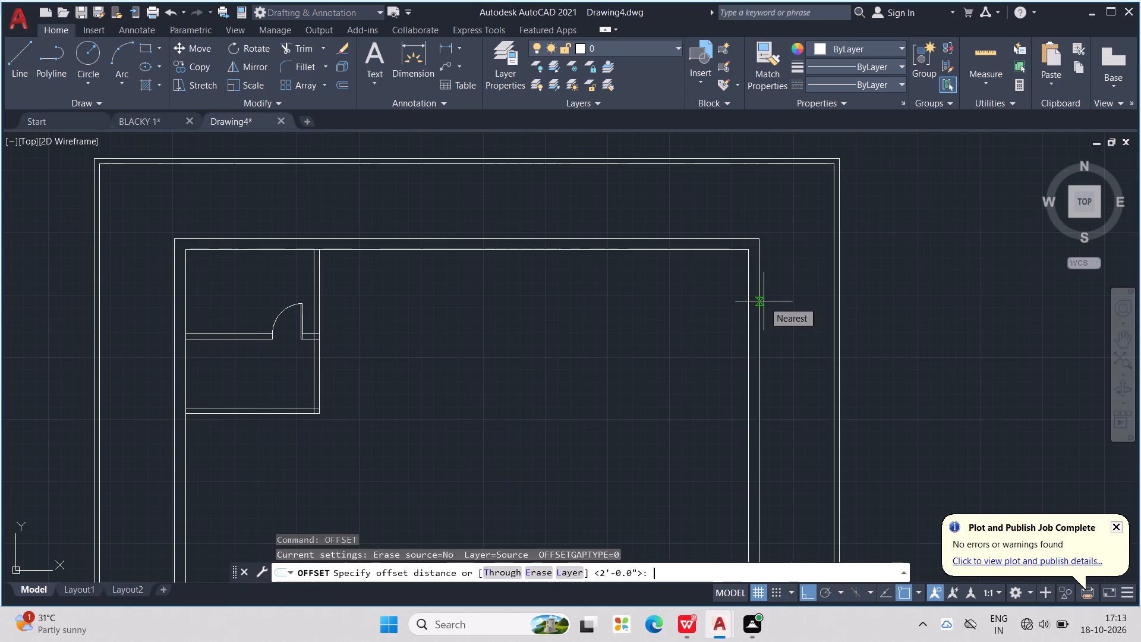
{"action": "type", "text": "8'"}
{"action": "key", "text": "Return"}
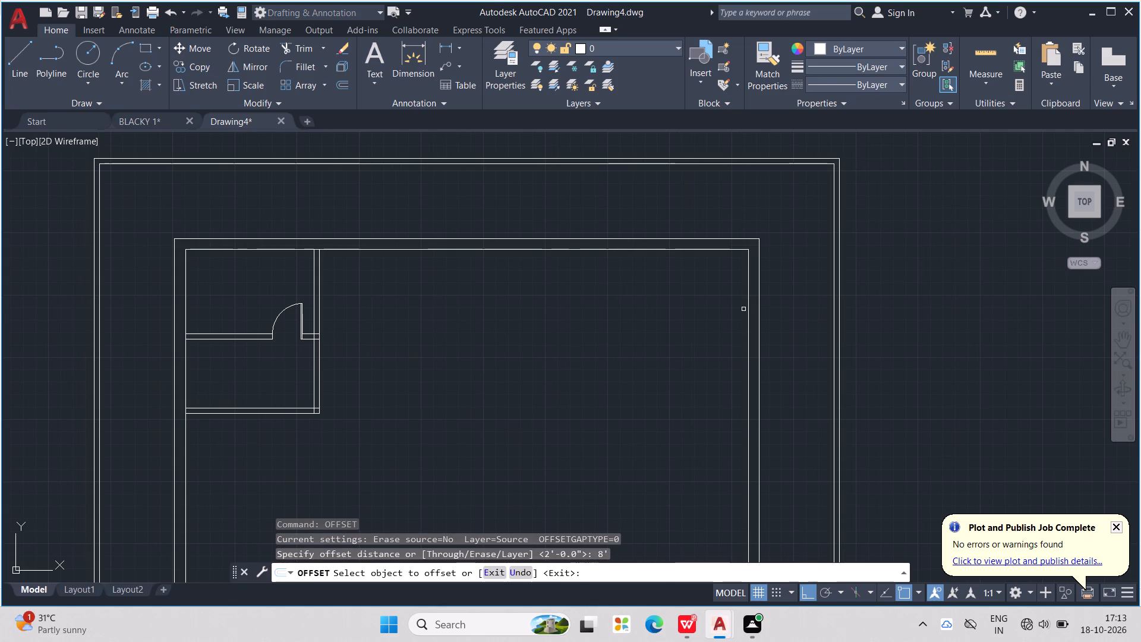
{"action": "left_click", "coordinate": [748, 304]}
{"action": "left_click", "coordinate": [689, 317]}
{"action": "left_click", "coordinate": [708, 251]}
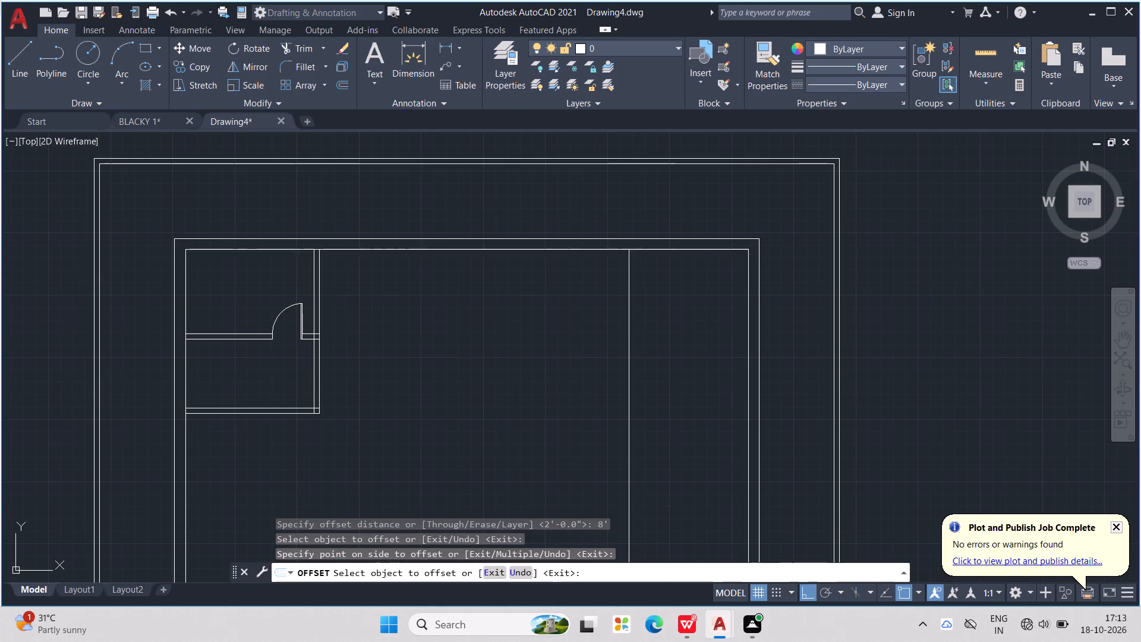
{"action": "left_click", "coordinate": [712, 342]}
{"action": "key", "text": "Escape"}
{"action": "key", "text": "Escape"}
{"action": "key", "text": "Escape"}
{"action": "key", "text": "Escape"}
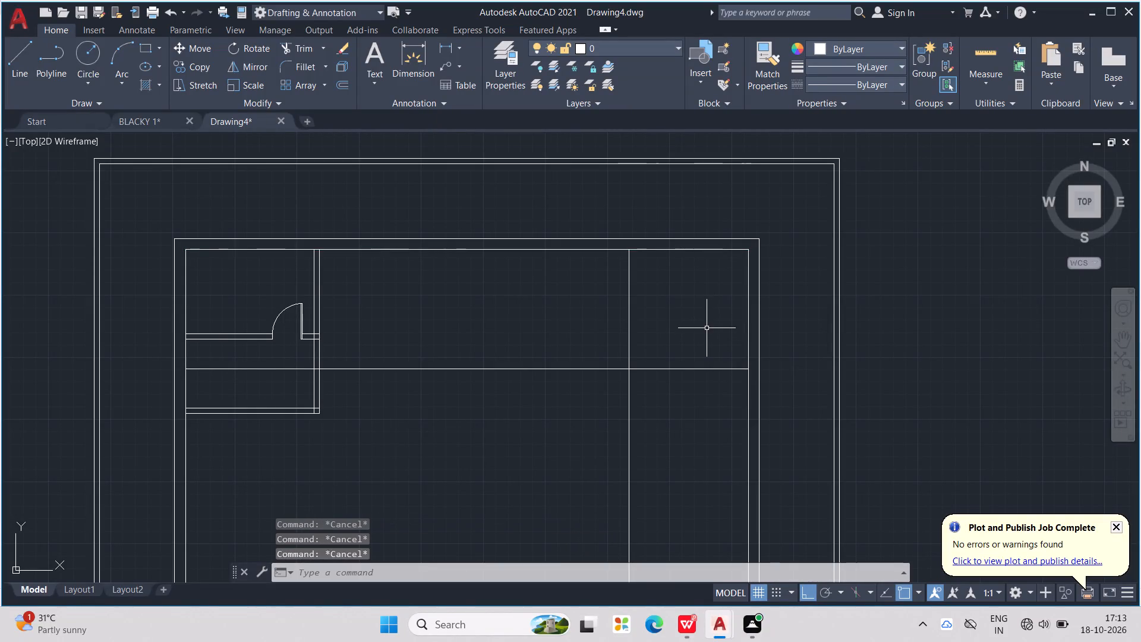
Trim the two 8' offset lines outside the top-right room, including the leftover pieces crossing the lower top-left room and its partition.
{"action": "type", "text": "TR"}
{"action": "key", "text": "Return"}
{"action": "left_click_drag", "start_coordinate": [604, 344], "coordinate": [604, 345]}
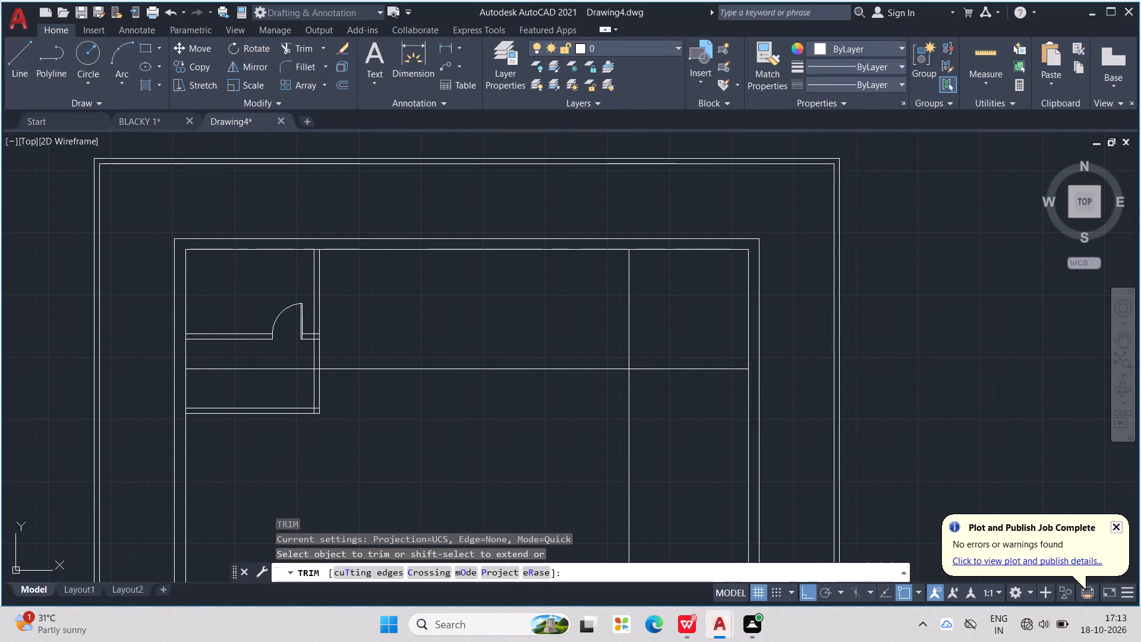
{"action": "left_click_drag", "start_coordinate": [604, 345], "coordinate": [650, 400]}
{"action": "scroll", "coordinate": [654, 392], "scroll_direction": "down", "scroll_amount": 3}
{"action": "scroll", "coordinate": [602, 384], "scroll_direction": "up", "scroll_amount": 2}
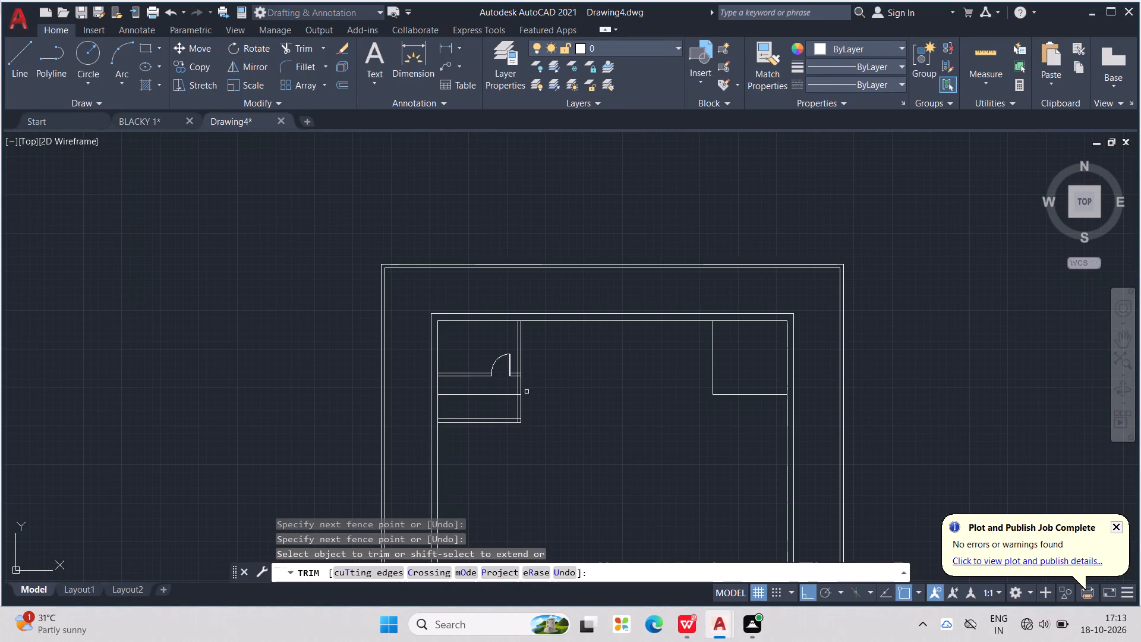
{"action": "left_click", "coordinate": [494, 395]}
{"action": "scroll", "coordinate": [513, 413], "scroll_direction": "up", "scroll_amount": 6}
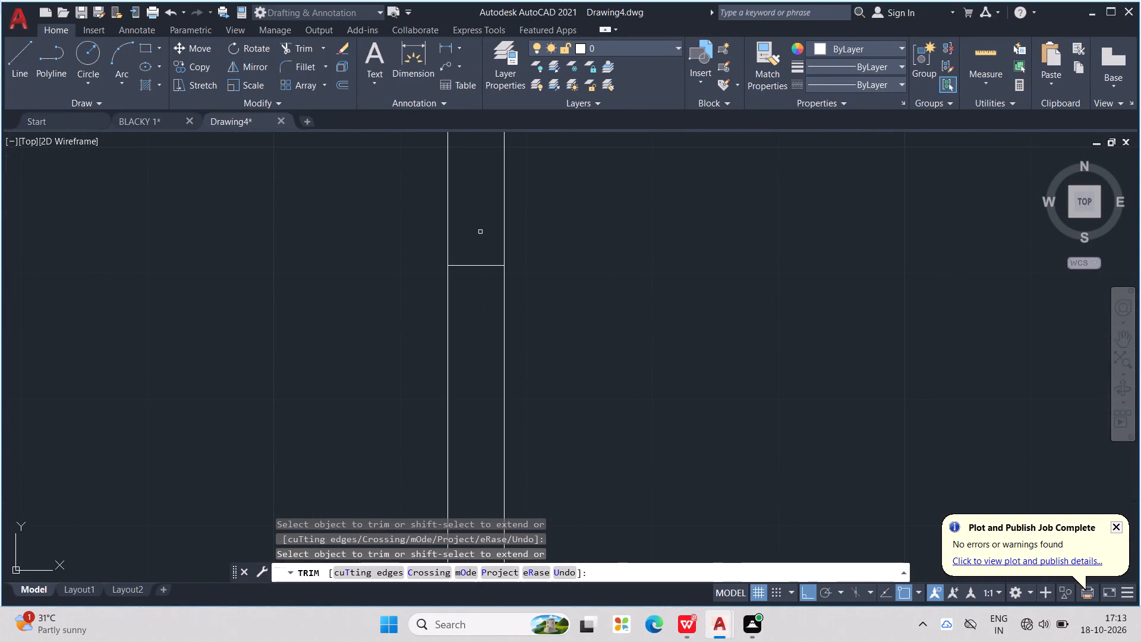
{"action": "left_click_drag", "start_coordinate": [479, 229], "coordinate": [479, 293]}
{"action": "scroll", "coordinate": [500, 254], "scroll_direction": "down", "scroll_amount": 3}
{"action": "scroll", "coordinate": [571, 257], "scroll_direction": "down", "scroll_amount": 3}
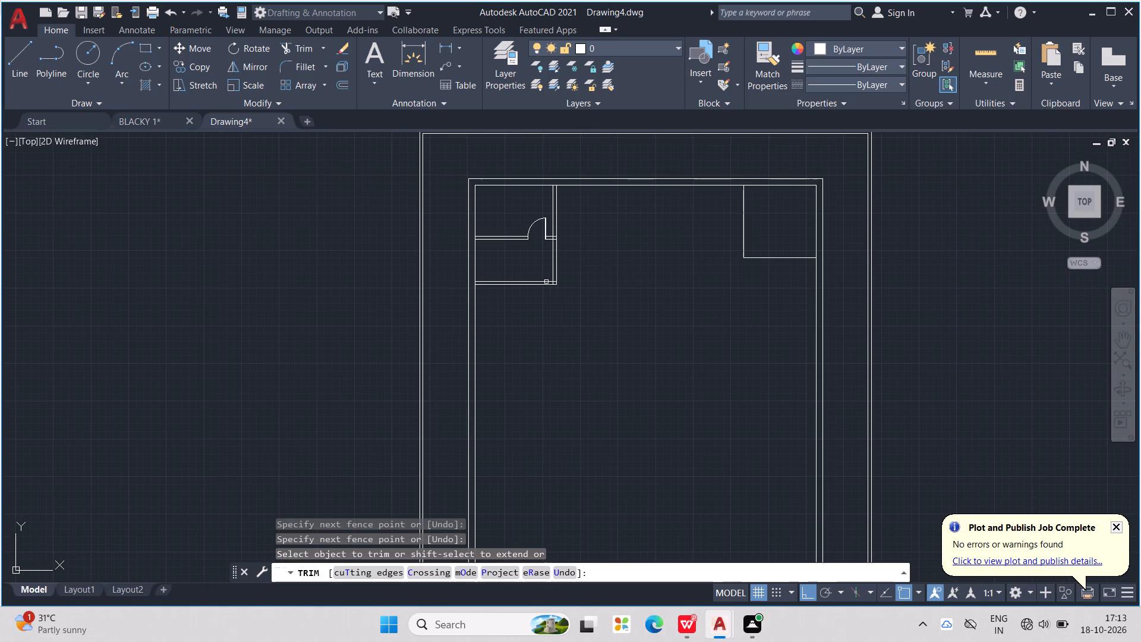
Trim the overlapping partition line ends at the bottom-right corner of the two stacked top-left rooms.
{"action": "scroll", "coordinate": [525, 278], "scroll_direction": "up", "scroll_amount": 2}
{"action": "scroll", "coordinate": [576, 283], "scroll_direction": "up", "scroll_amount": 3}
{"action": "left_click_drag", "start_coordinate": [607, 285], "coordinate": [572, 317]}
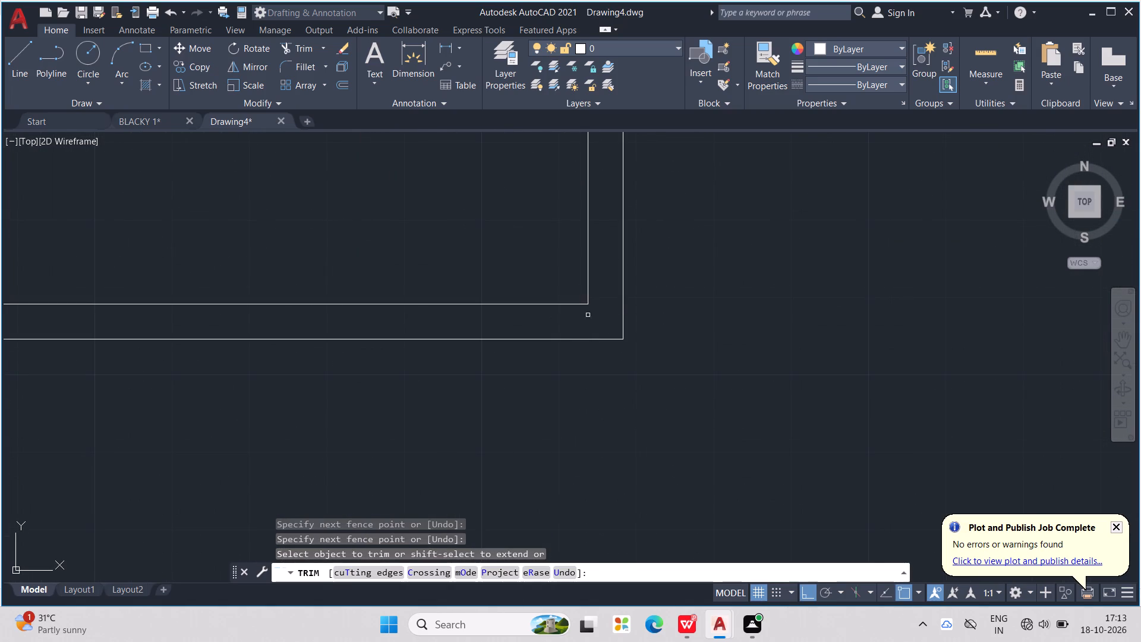
{"action": "scroll", "coordinate": [606, 304], "scroll_direction": "down", "scroll_amount": 6}
{"action": "middle_click_drag", "start_coordinate": [753, 302], "coordinate": [649, 350]}
{"action": "key", "text": "Escape"}
{"action": "key", "text": "Escape"}
{"action": "key", "text": "Escape"}
{"action": "key", "text": "Escape"}
{"action": "key", "text": "Escape"}
{"action": "key", "text": "Escape"}
{"action": "key", "text": "Escape"}
{"action": "key", "text": "Escape"}
{"action": "key", "text": "Escape"}
{"action": "key", "text": "Escape"}
{"action": "key", "text": "Escape"}
{"action": "key", "text": "Escape"}
{"action": "key", "text": "Escape"}
{"action": "key", "text": "Escape"}
{"action": "key", "text": "Escape"}
{"action": "key", "text": "Escape"}
{"action": "key", "text": "Escape"}
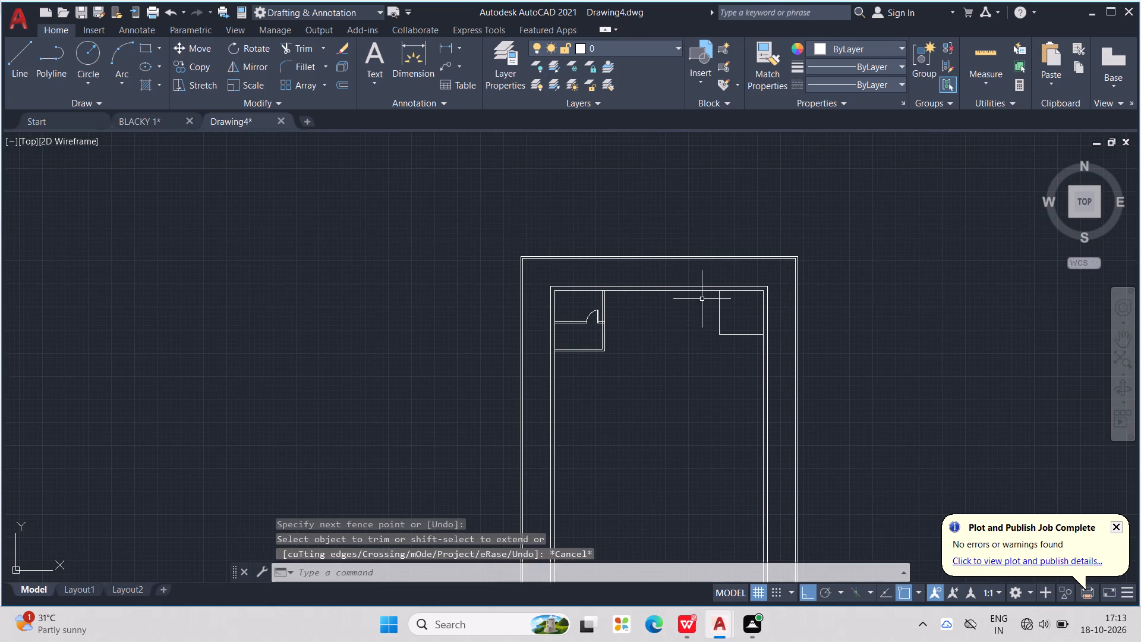
Offset the top-right room's vertical and horizontal lines 4.5" toward the inside of the room.
{"action": "scroll", "coordinate": [702, 298], "scroll_direction": "up", "scroll_amount": 1}
{"action": "scroll", "coordinate": [765, 294], "scroll_direction": "up", "scroll_amount": 4}
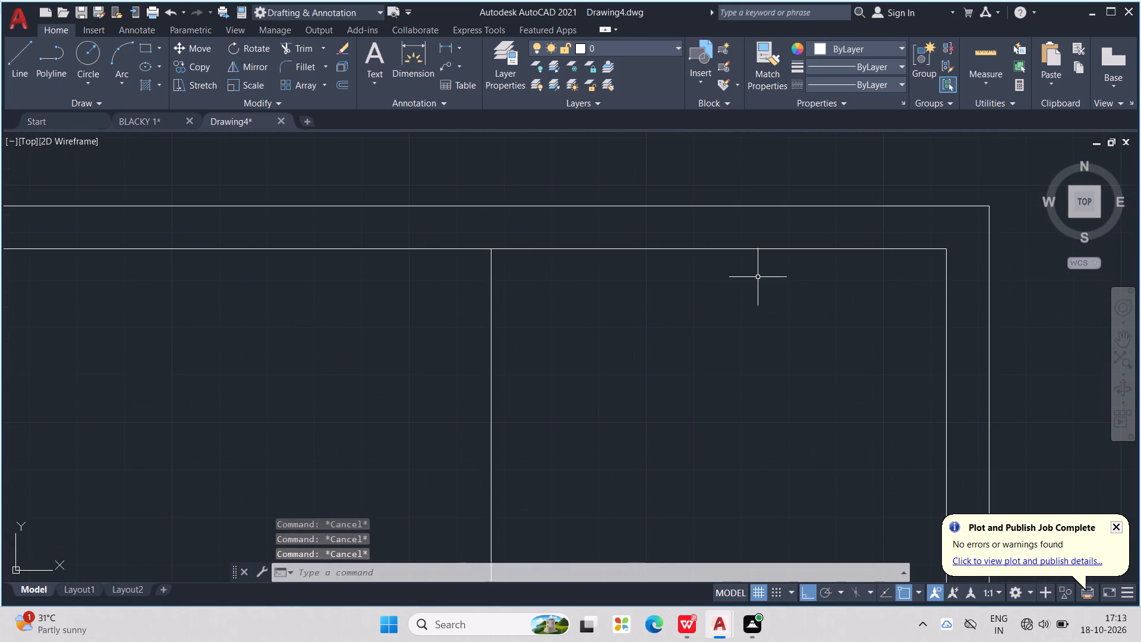
{"action": "type", "text": "OFF"}
{"action": "key", "text": "Return"}
{"action": "type", "text": "4.5"}
{"action": "key", "text": "shift+quotedbl"}
{"action": "key", "text": "Return"}
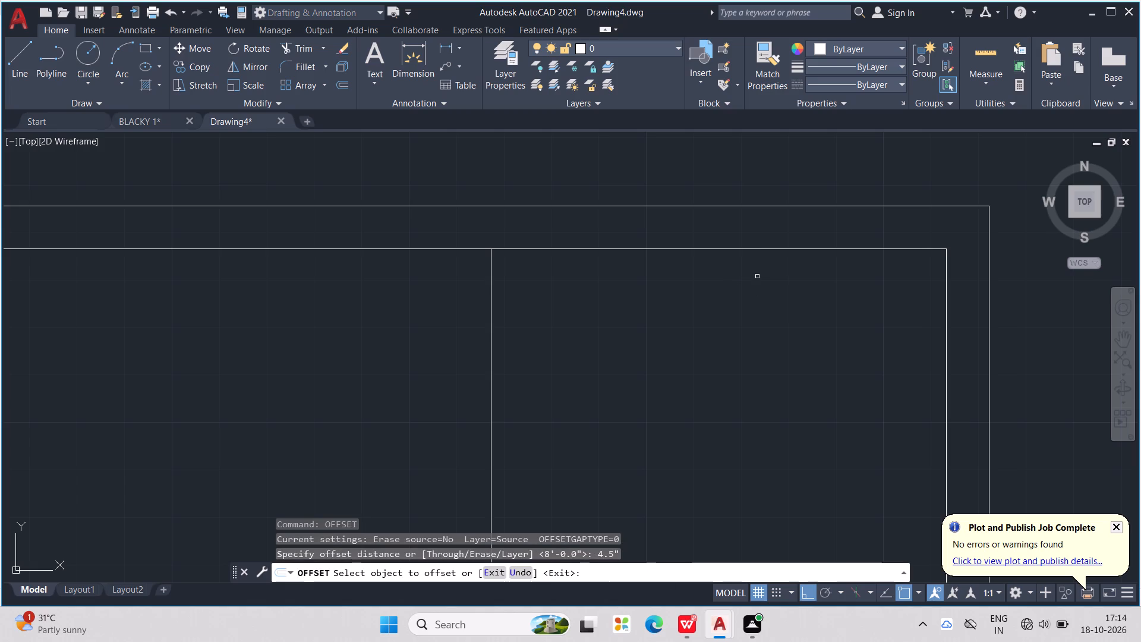
{"action": "scroll", "coordinate": [744, 263], "scroll_direction": "down", "scroll_amount": 2}
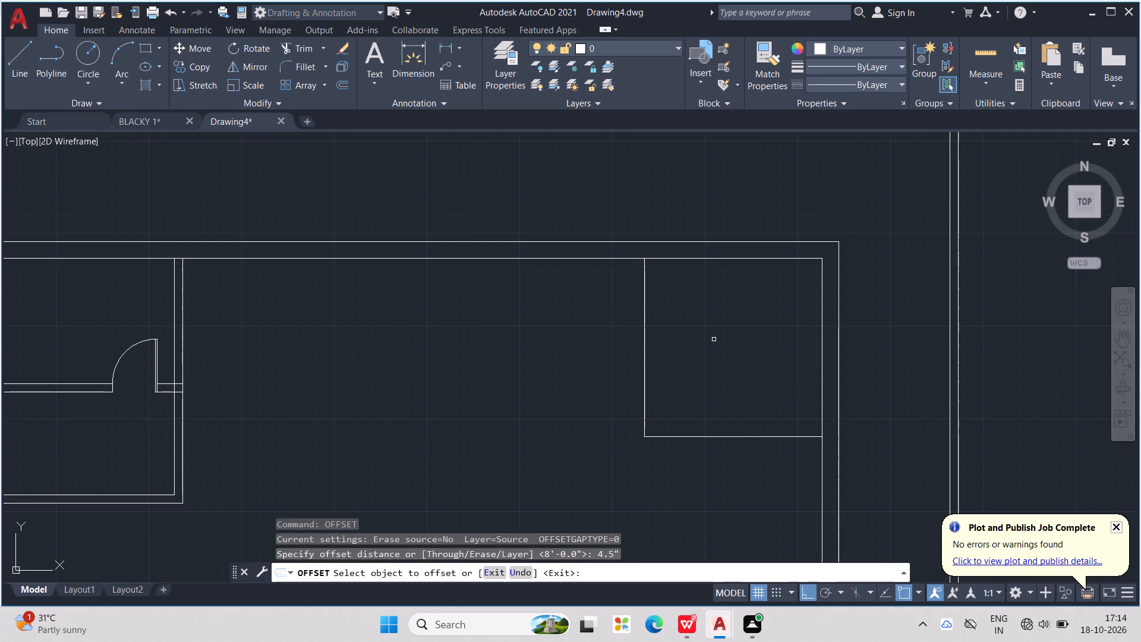
{"action": "left_click", "coordinate": [646, 345]}
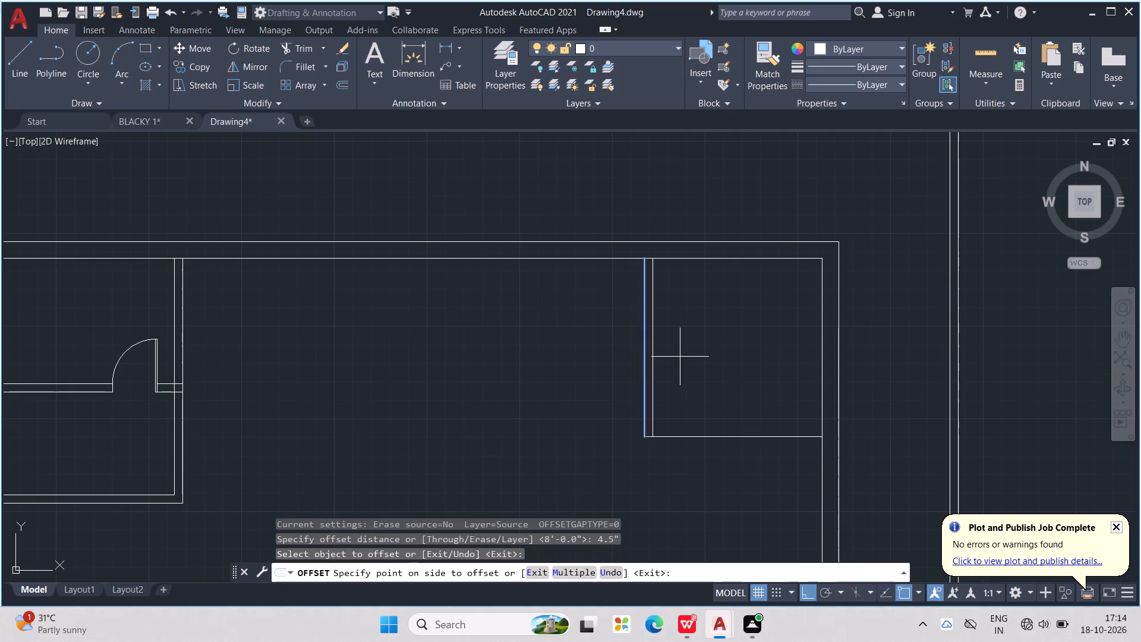
{"action": "left_click", "coordinate": [680, 357]}
{"action": "left_click", "coordinate": [690, 437]}
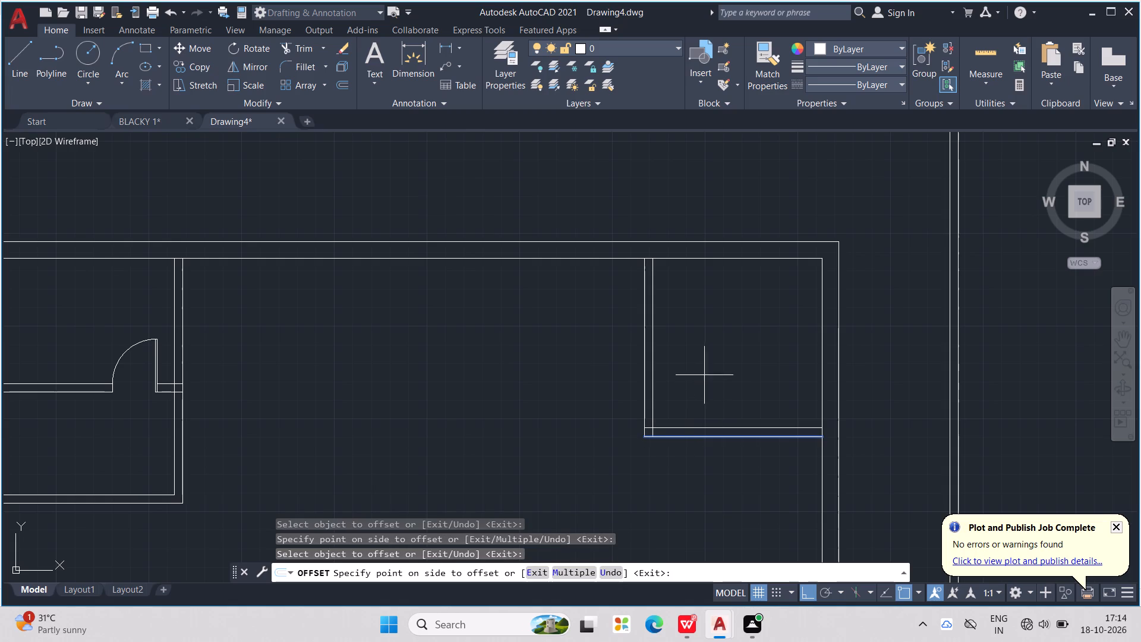
{"action": "left_click", "coordinate": [705, 372]}
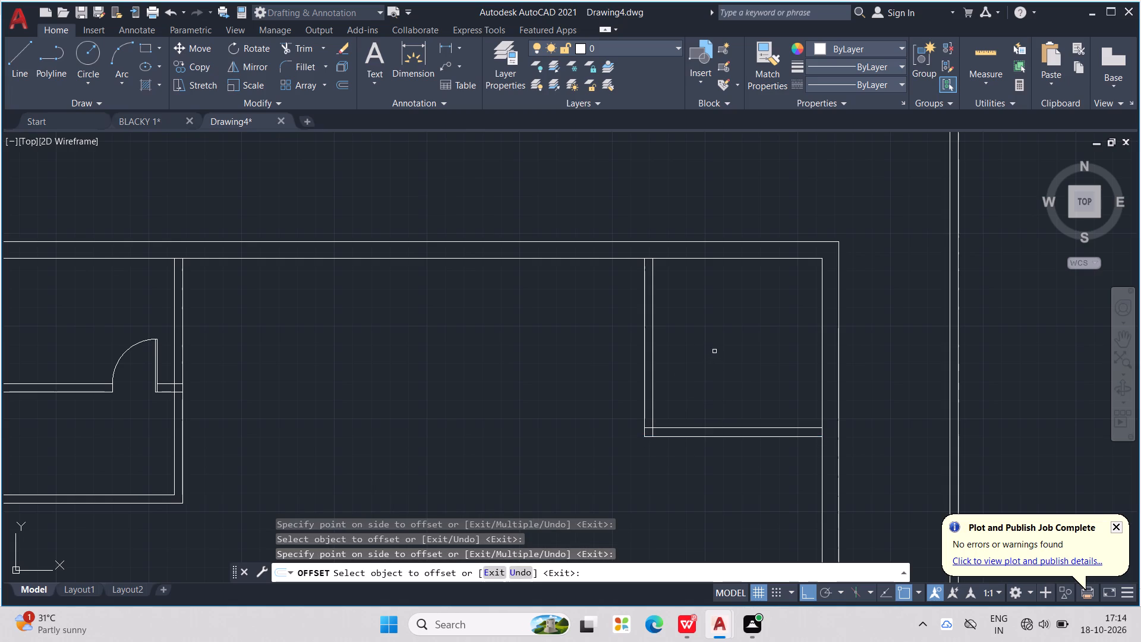
{"action": "left_click", "coordinate": [718, 346]}
{"action": "key", "text": "Escape"}
{"action": "key", "text": "Escape"}
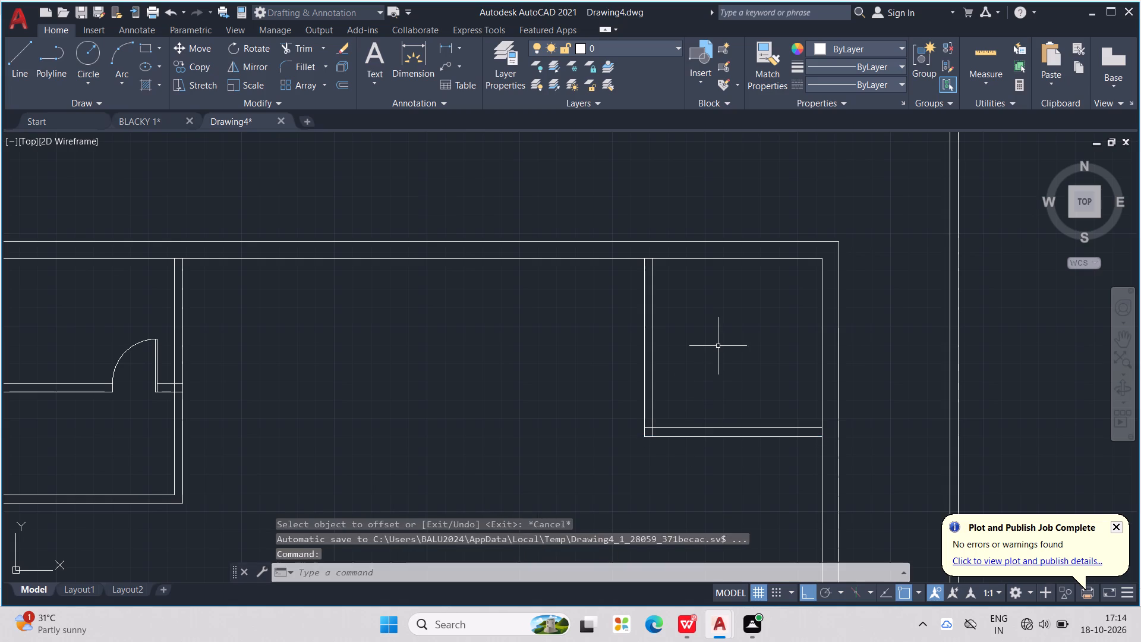
{"action": "key", "text": "Escape"}
{"action": "key", "text": "Escape"}
{"action": "key", "text": "Escape"}
{"action": "key", "text": "Escape"}
Draw a door leaf 2' long and 1" thick from a jamb line across the top-right room's vertical partition.
{"action": "key", "text": "l"}
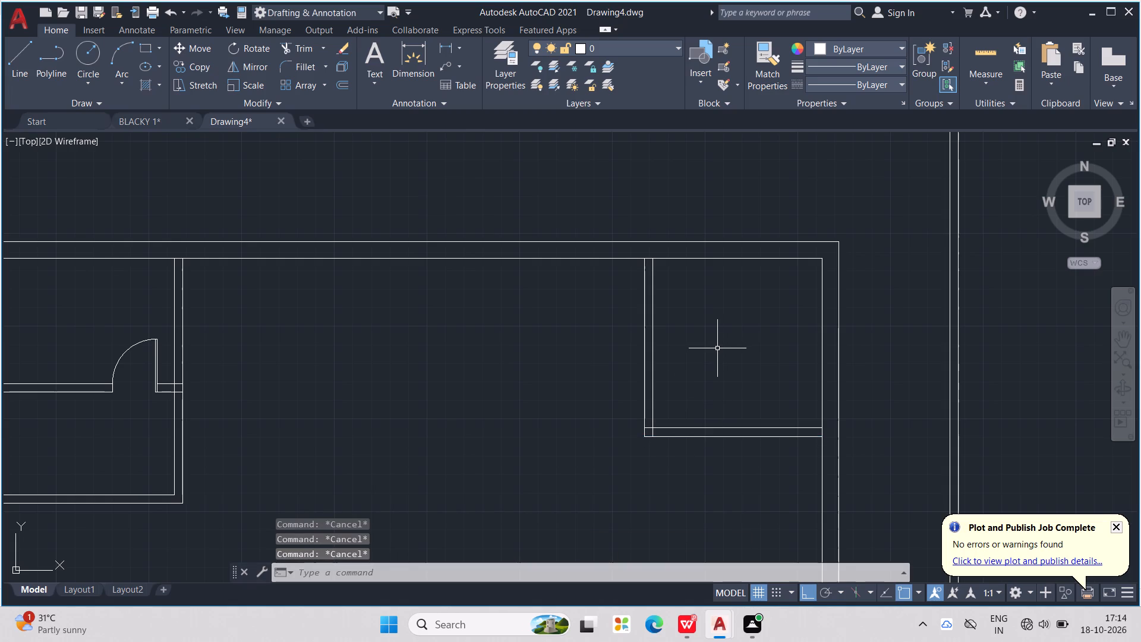
{"action": "key", "text": "Return"}
{"action": "scroll", "coordinate": [723, 332], "scroll_direction": "up", "scroll_amount": 2}
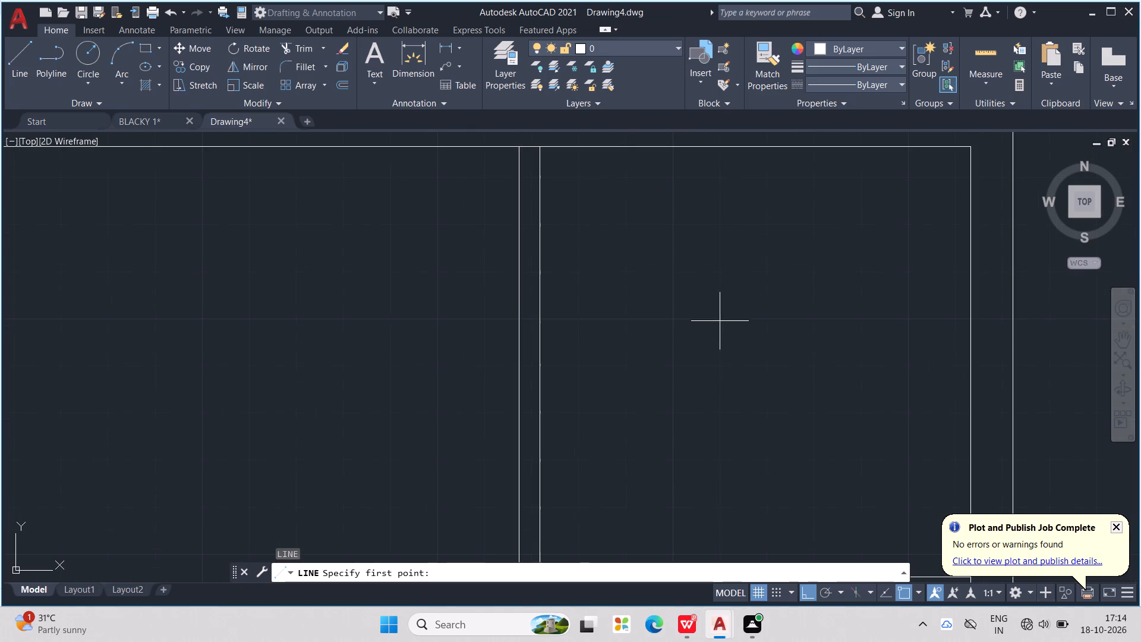
{"action": "scroll", "coordinate": [542, 283], "scroll_direction": "down", "scroll_amount": 2}
{"action": "scroll", "coordinate": [543, 287], "scroll_direction": "up", "scroll_amount": 2}
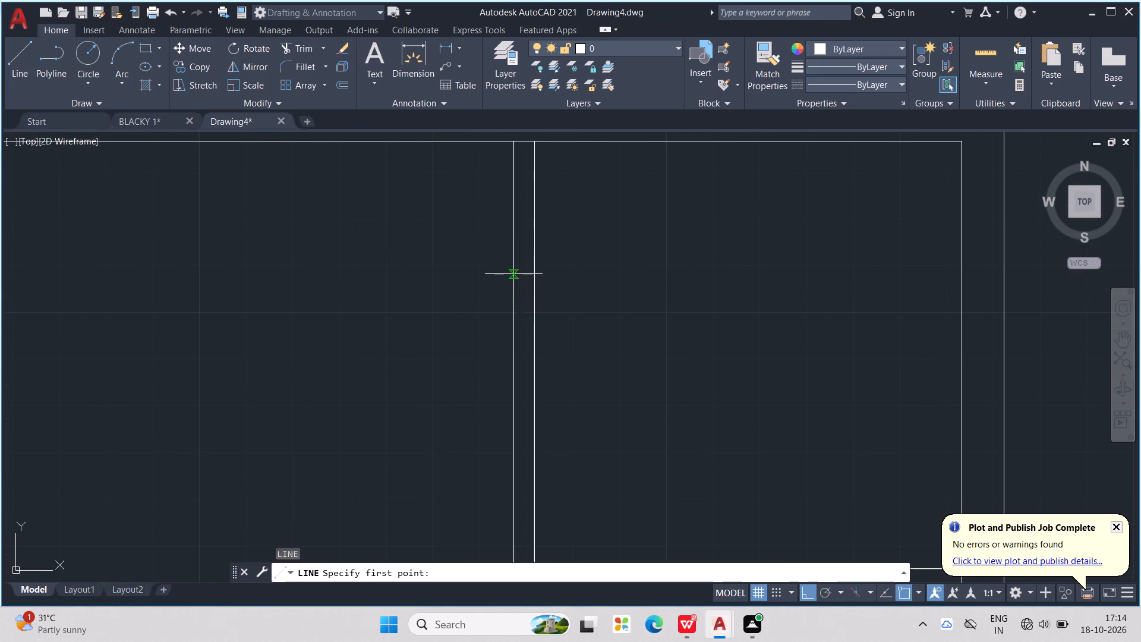
{"action": "left_click", "coordinate": [513, 274]}
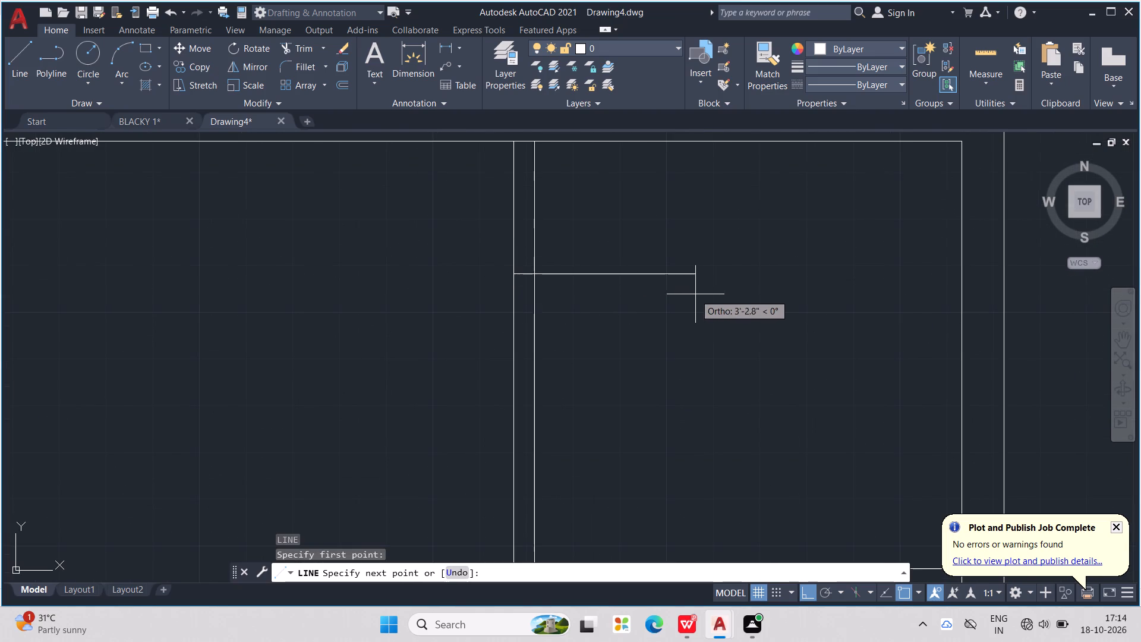
{"action": "left_click", "coordinate": [535, 278]}
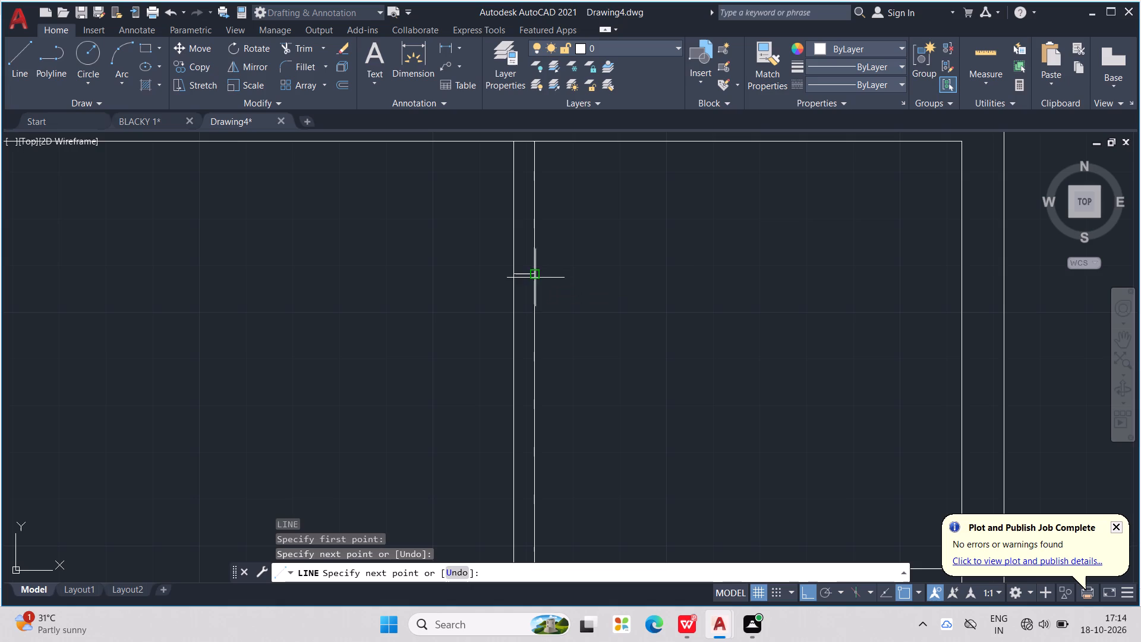
{"action": "type", "text": "2'"}
{"action": "key", "text": "Return"}
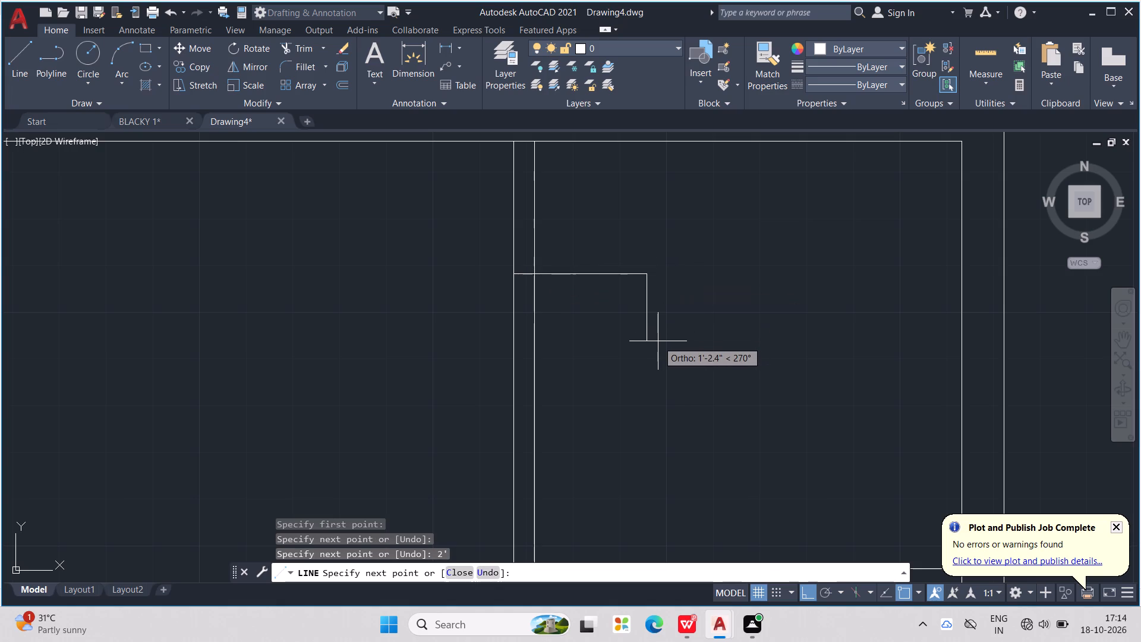
{"action": "type", "text": "1\""}
{"action": "key", "text": "Return"}
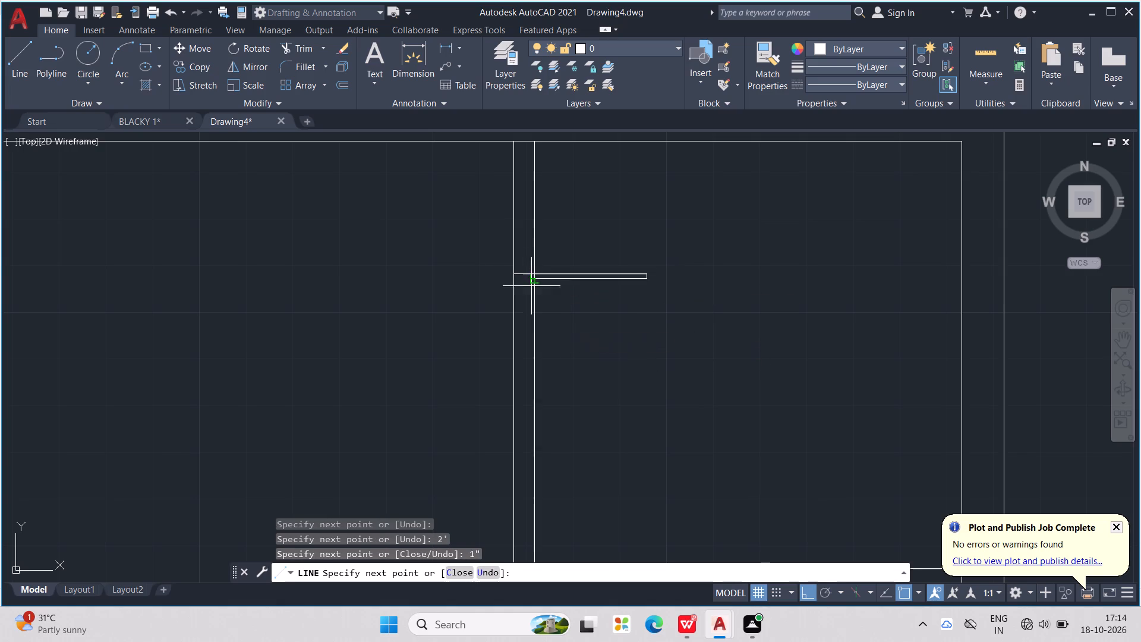
{"action": "scroll", "coordinate": [484, 210], "scroll_direction": "up", "scroll_amount": 2}
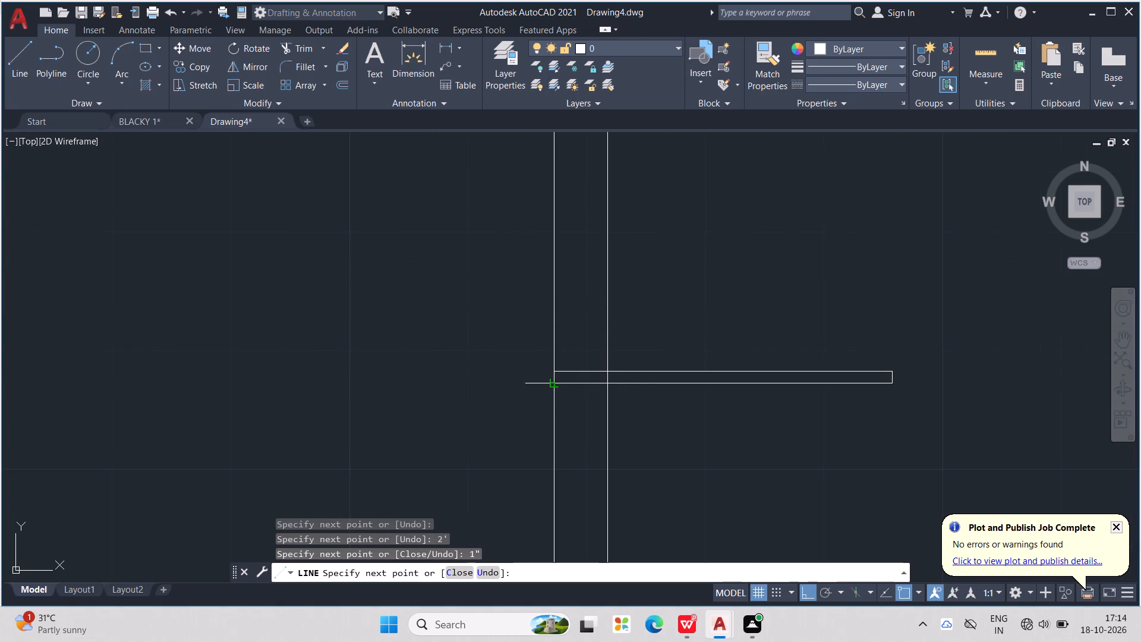
{"action": "left_click", "coordinate": [551, 385]}
{"action": "scroll", "coordinate": [561, 374], "scroll_direction": "down", "scroll_amount": 2}
{"action": "key", "text": "Escape"}
{"action": "key", "text": "Escape"}
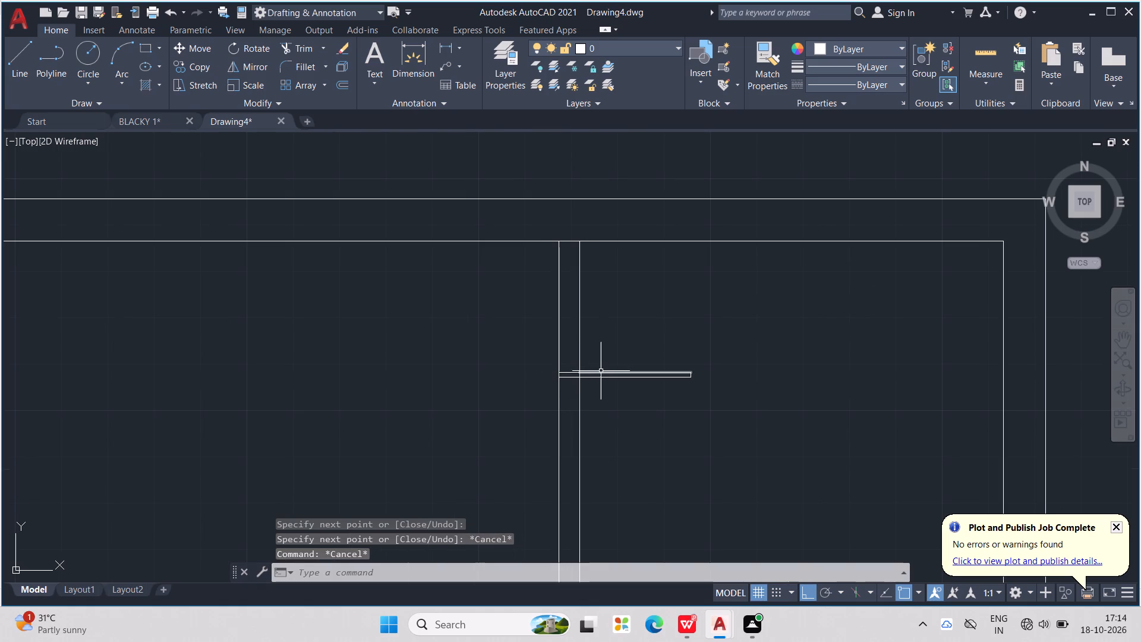
{"action": "key", "text": "Escape"}
{"action": "key", "text": "Escape"}
{"action": "key", "text": "Escape"}
{"action": "key", "text": "Escape"}
Offset the jamb line across the partition 2' downward to mark the other side of the door opening.
{"action": "type", "text": "OFF"}
{"action": "key", "text": "Return"}
{"action": "type", "text": "2'"}
{"action": "key", "text": "Return"}
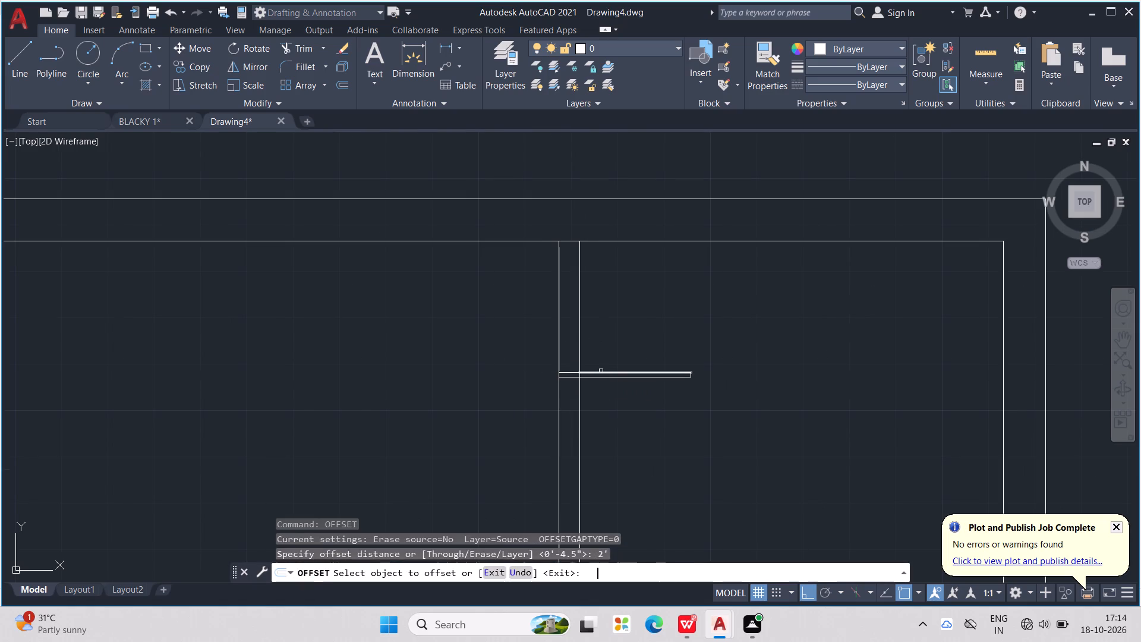
{"action": "scroll", "coordinate": [576, 374], "scroll_direction": "up", "scroll_amount": 1}
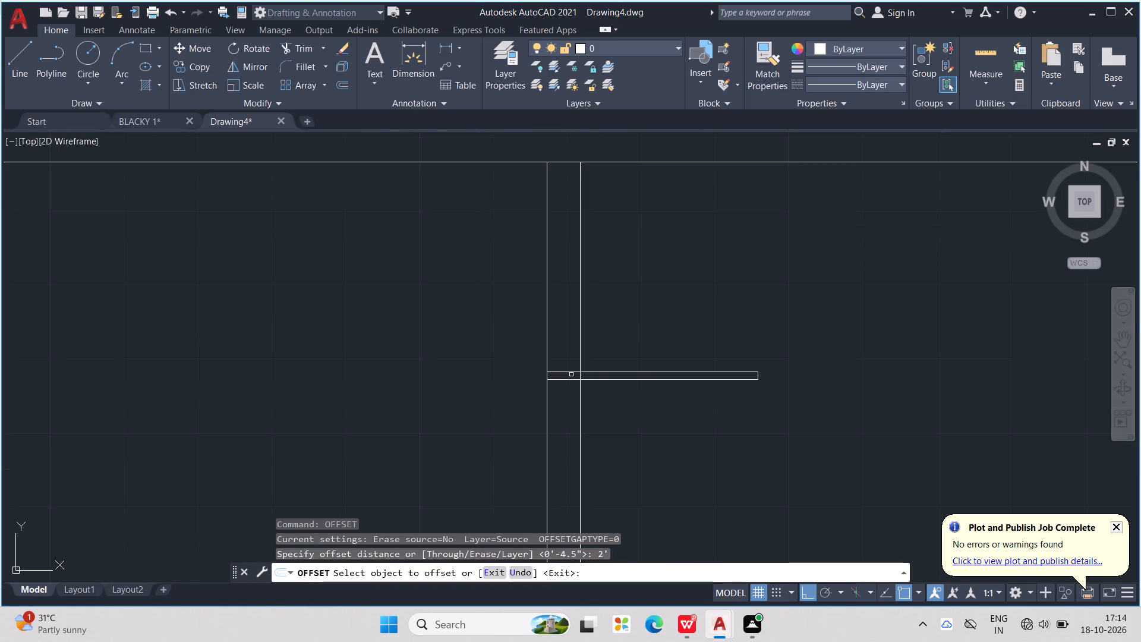
{"action": "left_click", "coordinate": [572, 373]}
{"action": "middle_click_drag", "start_coordinate": [566, 445], "coordinate": [613, 278]}
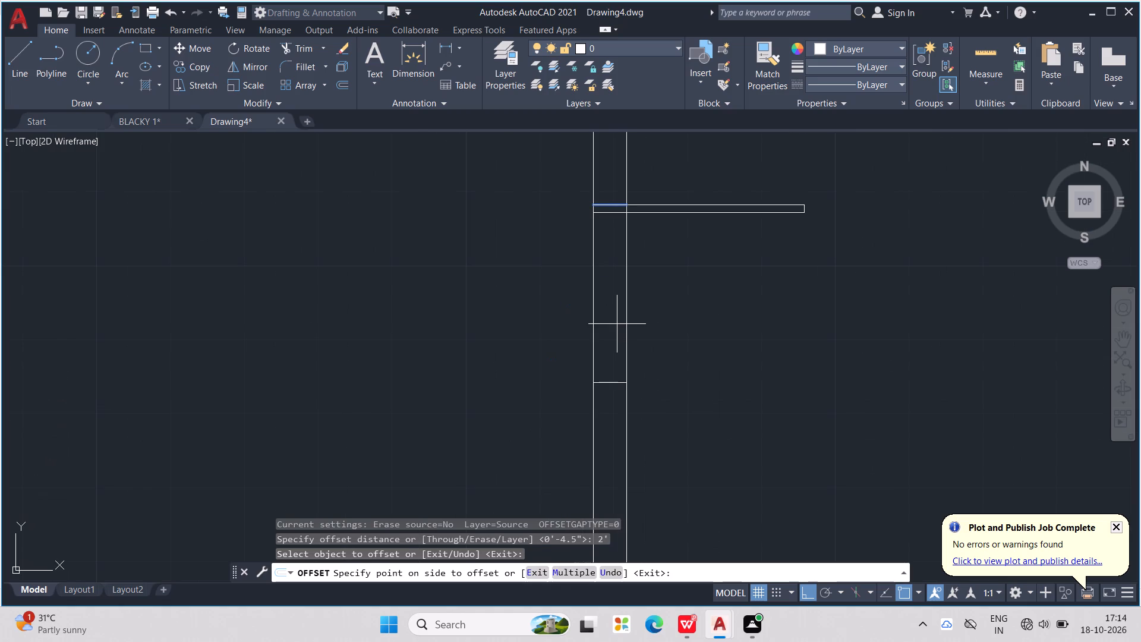
{"action": "left_click", "coordinate": [617, 325]}
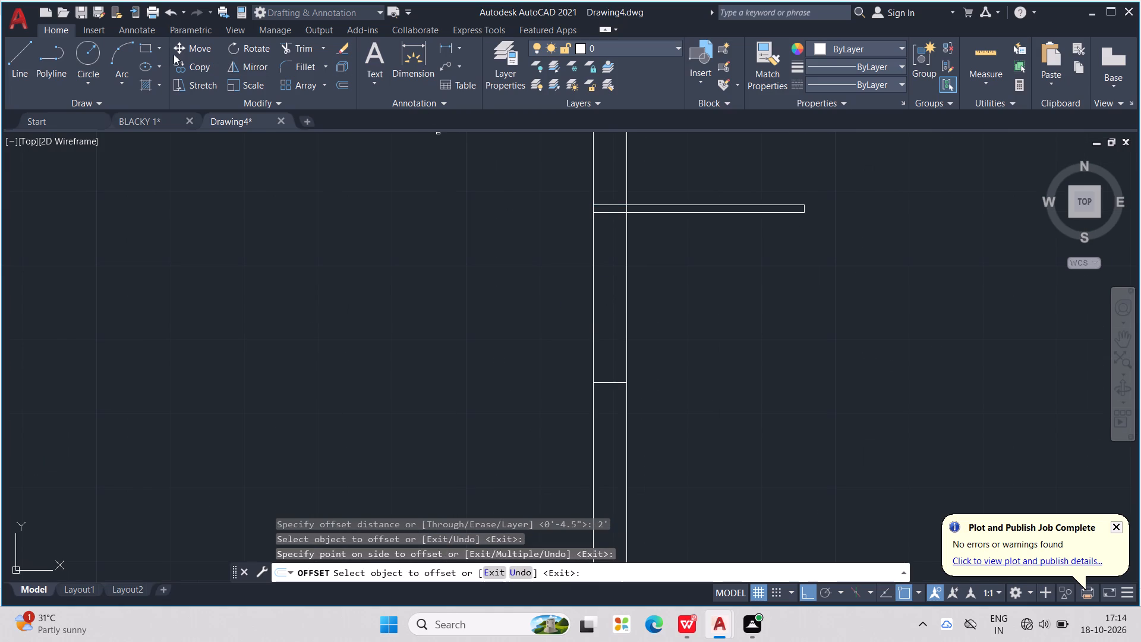
Draw the door swing as a three-point arc from the leaf's free end to the lower jamb line.
{"action": "left_click", "coordinate": [124, 49]}
{"action": "scroll", "coordinate": [800, 204], "scroll_direction": "up", "scroll_amount": 2}
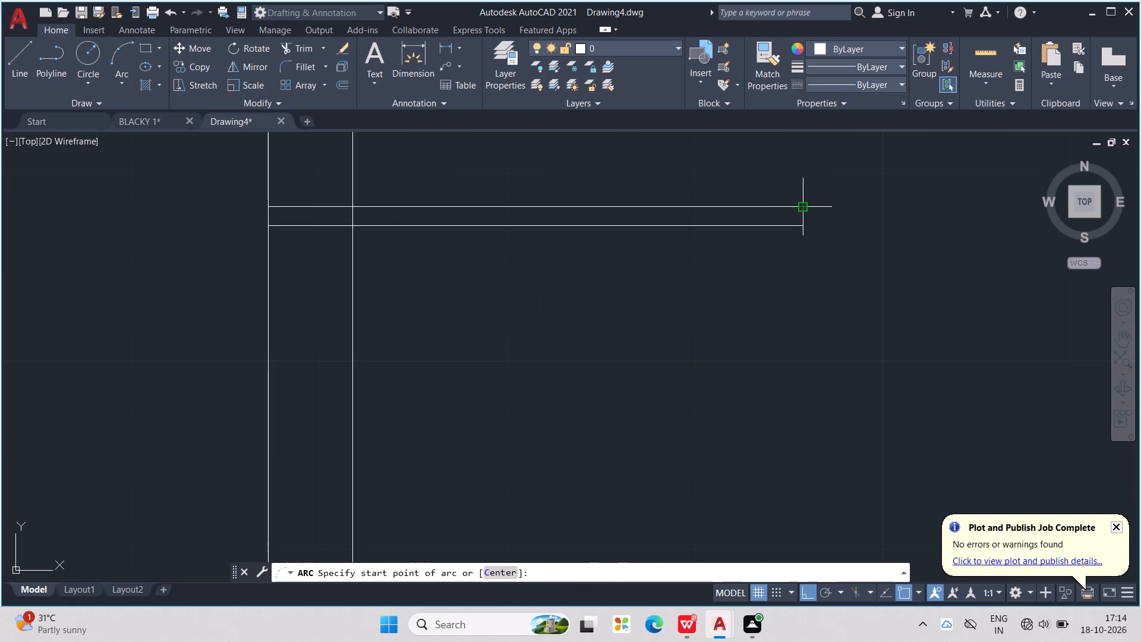
{"action": "left_click", "coordinate": [800, 204]}
{"action": "left_click", "coordinate": [803, 230]}
{"action": "scroll", "coordinate": [803, 229], "scroll_direction": "down", "scroll_amount": 3}
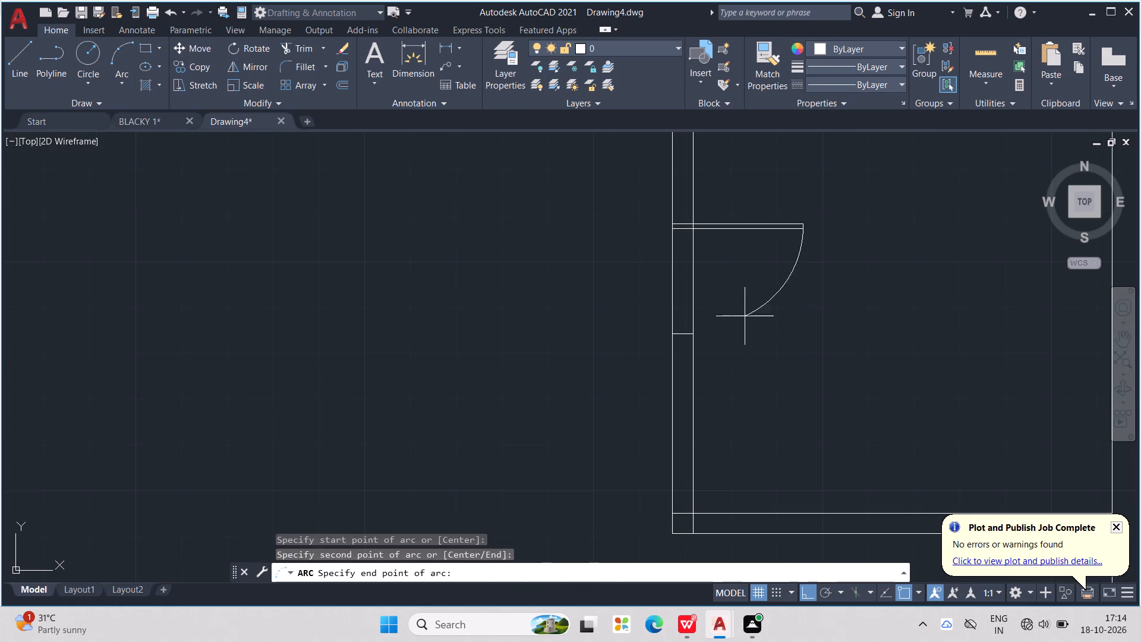
{"action": "left_click", "coordinate": [689, 335]}
{"action": "key", "text": "Escape"}
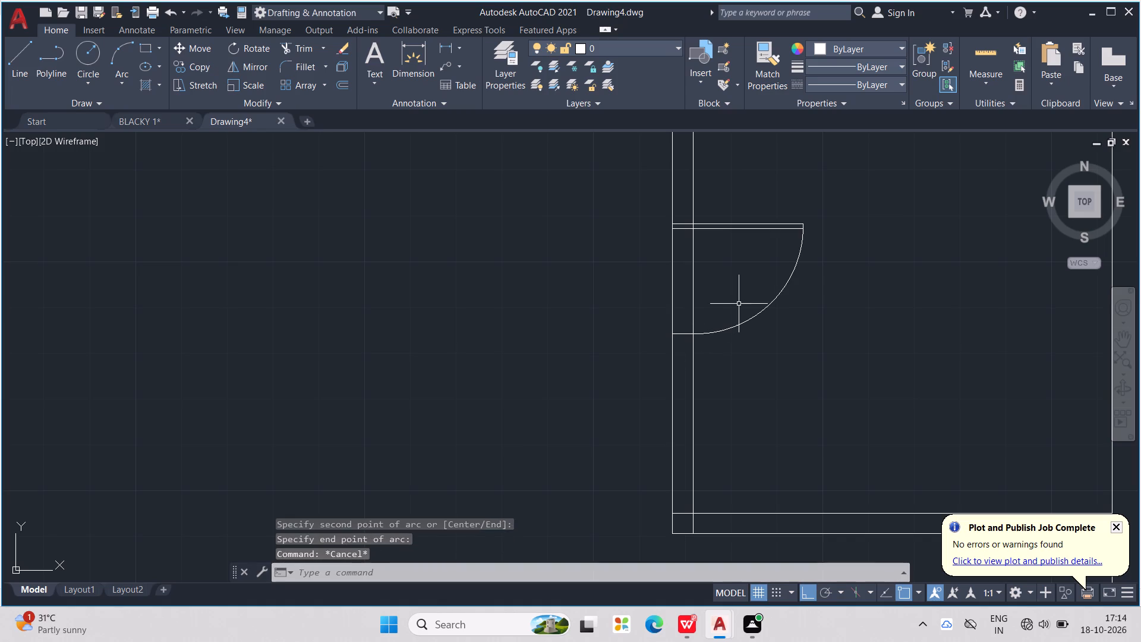
{"action": "key", "text": "Escape"}
{"action": "key", "text": "Escape"}
{"action": "key", "text": "Escape"}
{"action": "key", "text": "Escape"}
{"action": "key", "text": "Escape"}
{"action": "key", "text": "Escape"}
{"action": "key", "text": "Escape"}
{"action": "key", "text": "Escape"}
{"action": "key", "text": "Escape"}
{"action": "key", "text": "Escape"}
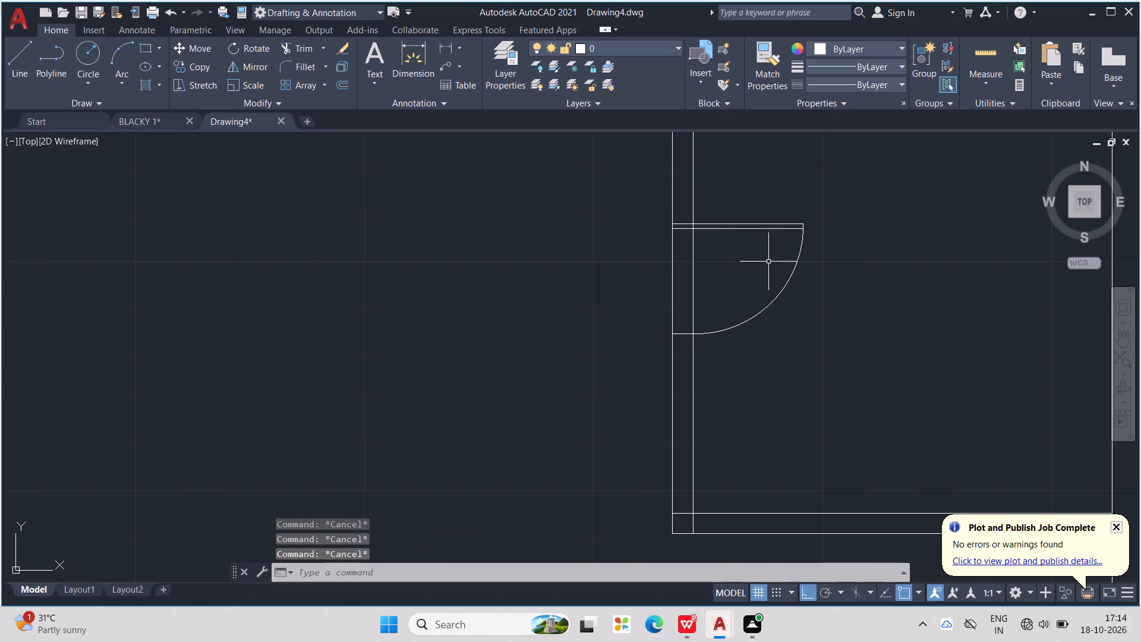
{"action": "key", "text": "Escape"}
{"action": "key", "text": "Escape"}
{"action": "key", "text": "Escape"}
{"action": "key", "text": "Escape"}
{"action": "key", "text": "Escape"}
{"action": "key", "text": "Escape"}
Trim both partition lines between the two jambs to open the top-right room's doorway.
{"action": "type", "text": "TR"}
{"action": "key", "text": "Return"}
{"action": "scroll", "coordinate": [761, 270], "scroll_direction": "up", "scroll_amount": 1}
{"action": "left_click_drag", "start_coordinate": [736, 266], "coordinate": [653, 272]}
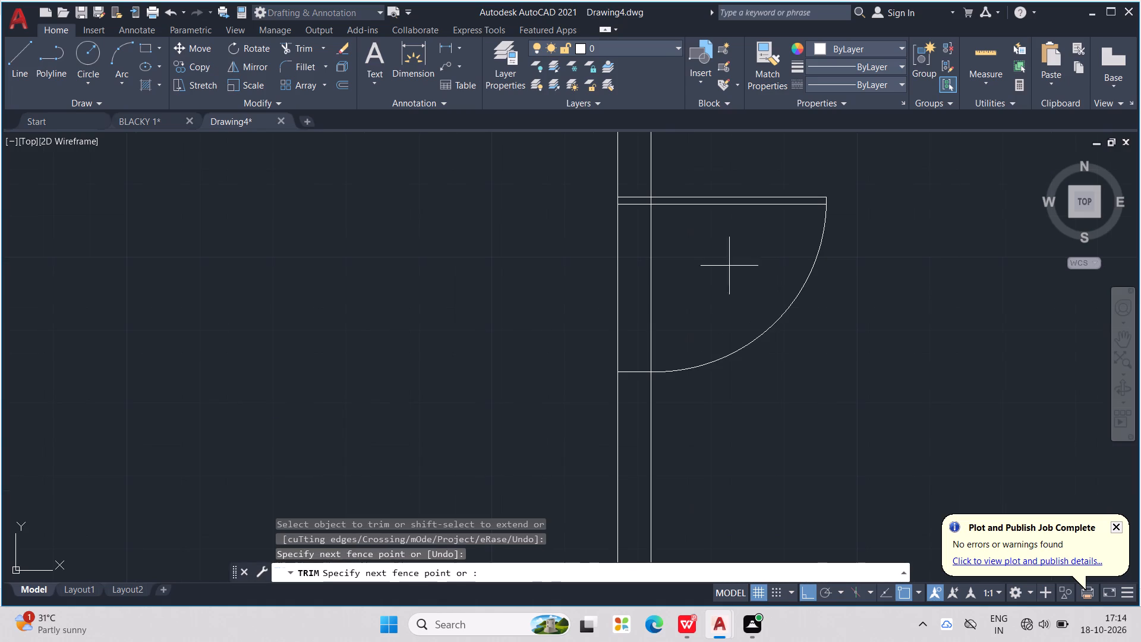
{"action": "left_click_drag", "start_coordinate": [653, 272], "coordinate": [607, 272]}
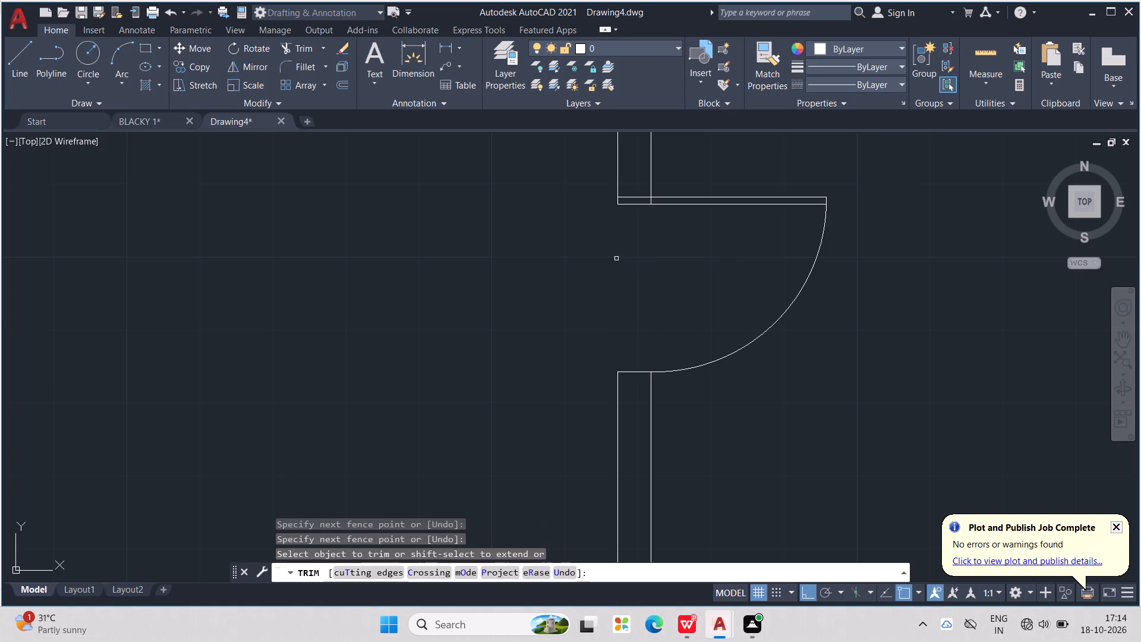
Trim the inner top wall line between the two partition lines where the top-right room's partition joins the wall.
{"action": "middle_click_drag", "start_coordinate": [664, 194], "coordinate": [659, 483]}
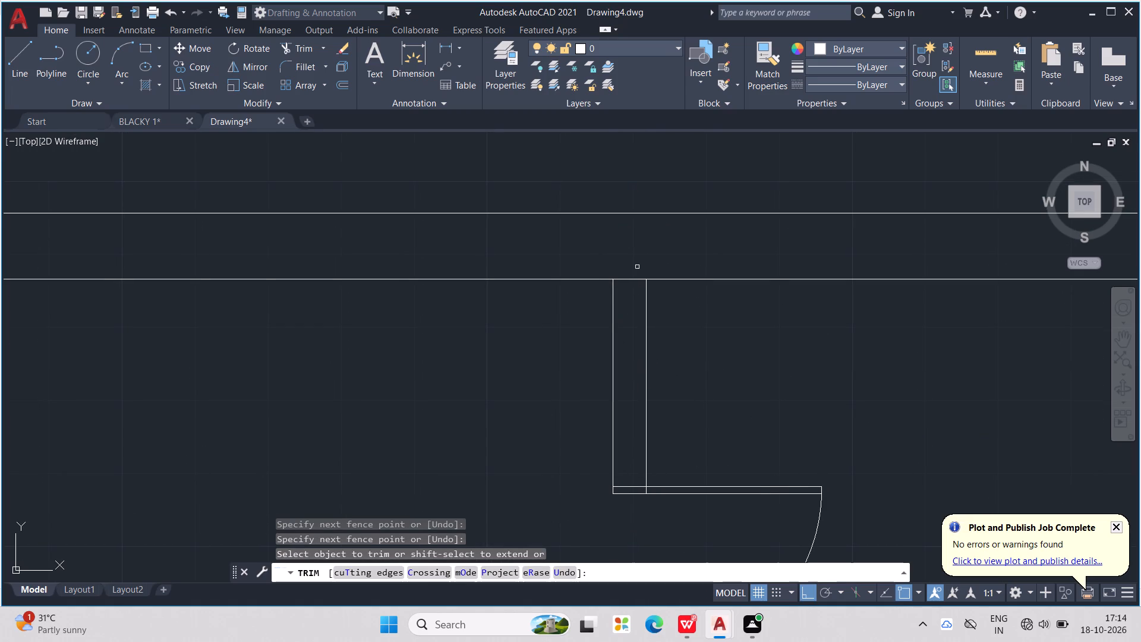
{"action": "left_click_drag", "start_coordinate": [633, 254], "coordinate": [628, 294]}
{"action": "scroll", "coordinate": [642, 287], "scroll_direction": "down", "scroll_amount": 3}
{"action": "middle_click_drag", "start_coordinate": [679, 426], "coordinate": [682, 351]}
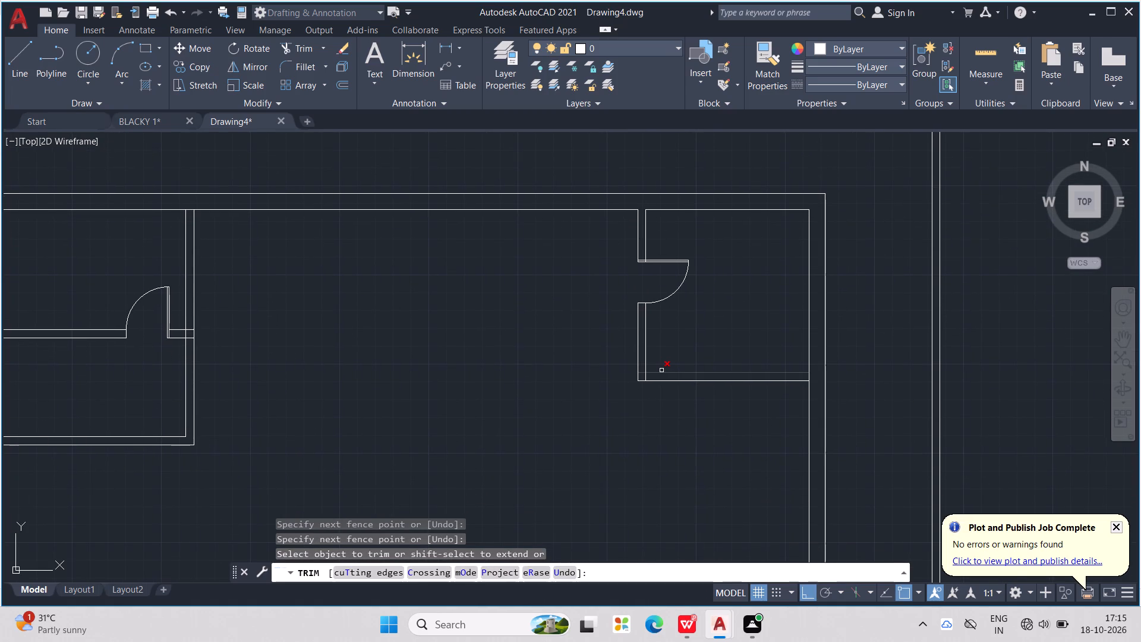
{"action": "key", "text": "Escape"}
{"action": "key", "text": "Escape"}
{"action": "key", "text": "Escape"}
{"action": "key", "text": "Escape"}
{"action": "key", "text": "Escape"}
{"action": "key", "text": "Escape"}
{"action": "key", "text": "Escape"}
{"action": "key", "text": "Escape"}
{"action": "key", "text": "Escape"}
{"action": "key", "text": "Escape"}
{"action": "key", "text": "Escape"}
{"action": "key", "text": "Escape"}
{"action": "key", "text": "Escape"}
{"action": "key", "text": "Escape"}
{"action": "key", "text": "Escape"}
{"action": "key", "text": "Escape"}
{"action": "key", "text": "Escape"}
{"action": "key", "text": "Escape"}
{"action": "key", "text": "Escape"}
{"action": "key", "text": "Escape"}
{"action": "key", "text": "Escape"}
{"action": "key", "text": "Escape"}
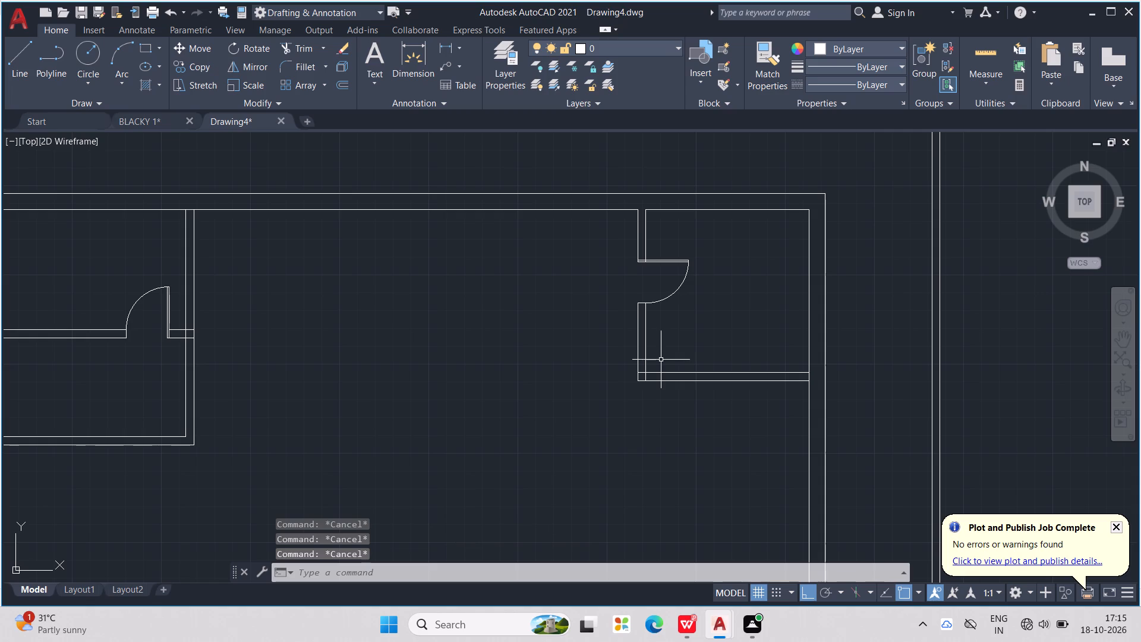
{"action": "key", "text": "Escape"}
Offset both segments of the top-right room partition's outer line 5' to the left, away from the room.
{"action": "type", "text": "OFF"}
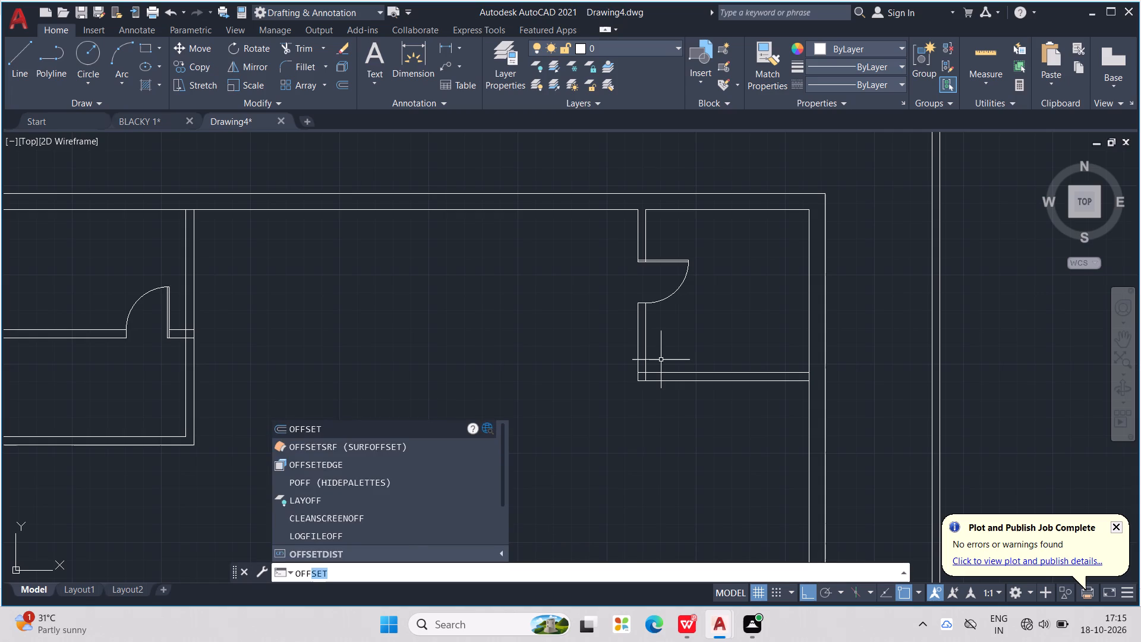
{"action": "key", "text": "Return"}
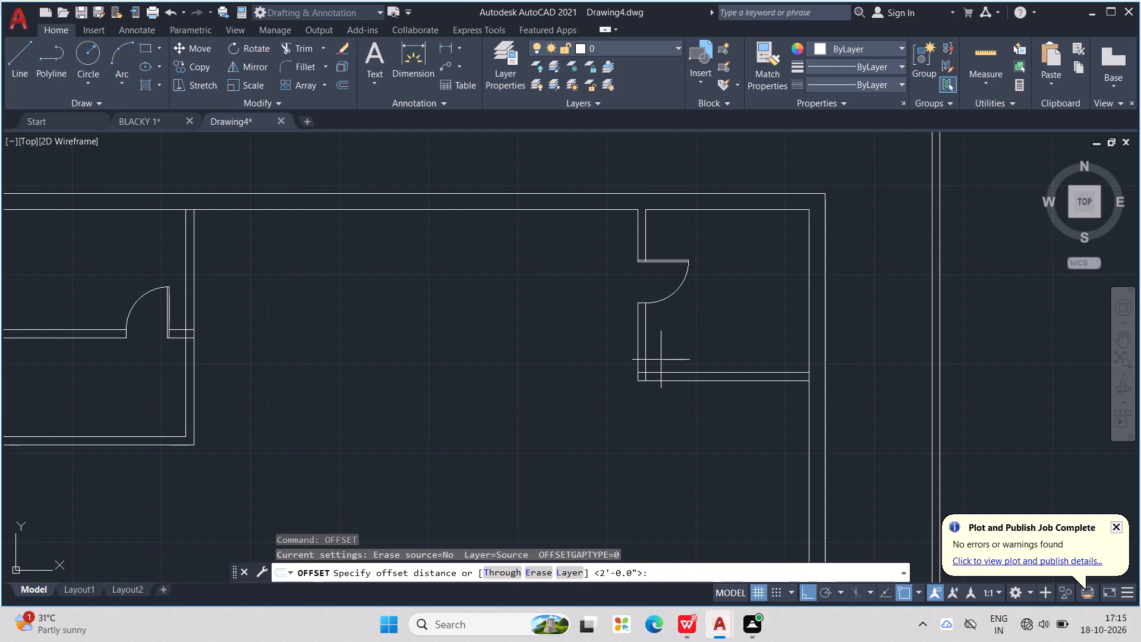
{"action": "type", "text": "5'"}
{"action": "key", "text": "Return"}
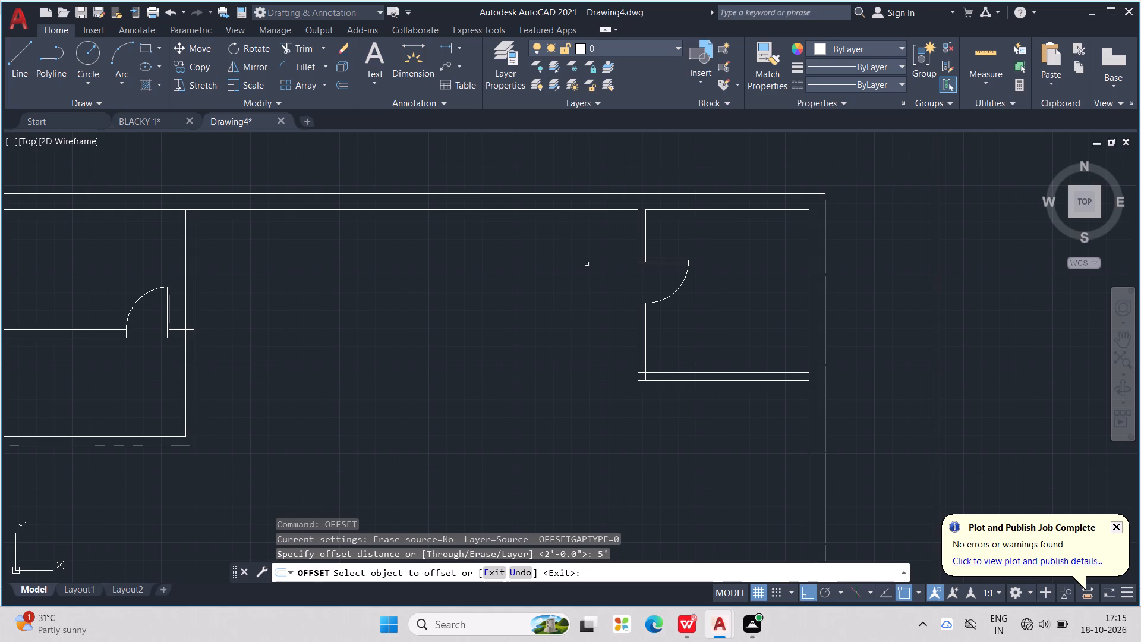
{"action": "left_click", "coordinate": [639, 329]}
{"action": "left_click", "coordinate": [588, 326]}
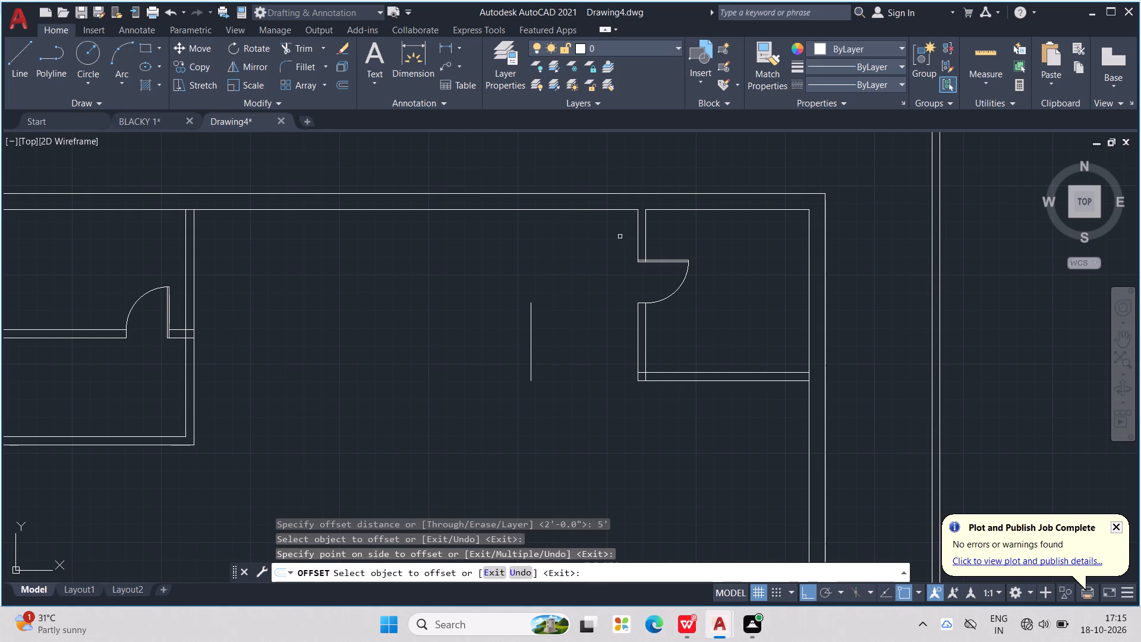
{"action": "left_click", "coordinate": [638, 228]}
{"action": "left_click", "coordinate": [566, 223]}
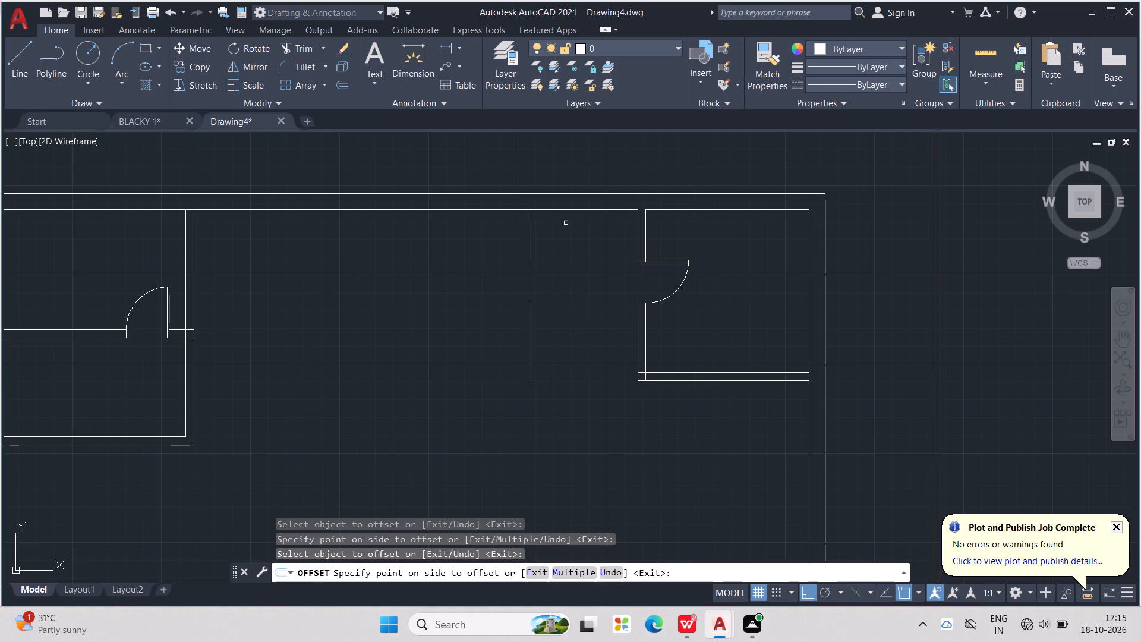
{"action": "key", "text": "Escape"}
{"action": "key", "text": "Escape"}
{"action": "key", "text": "Escape"}
{"action": "key", "text": "Escape"}
{"action": "key", "text": "Escape"}
Extend the room's two bottom wall lines to the new 5' offset line and close the gap in that line.
{"action": "type", "text": "EX"}
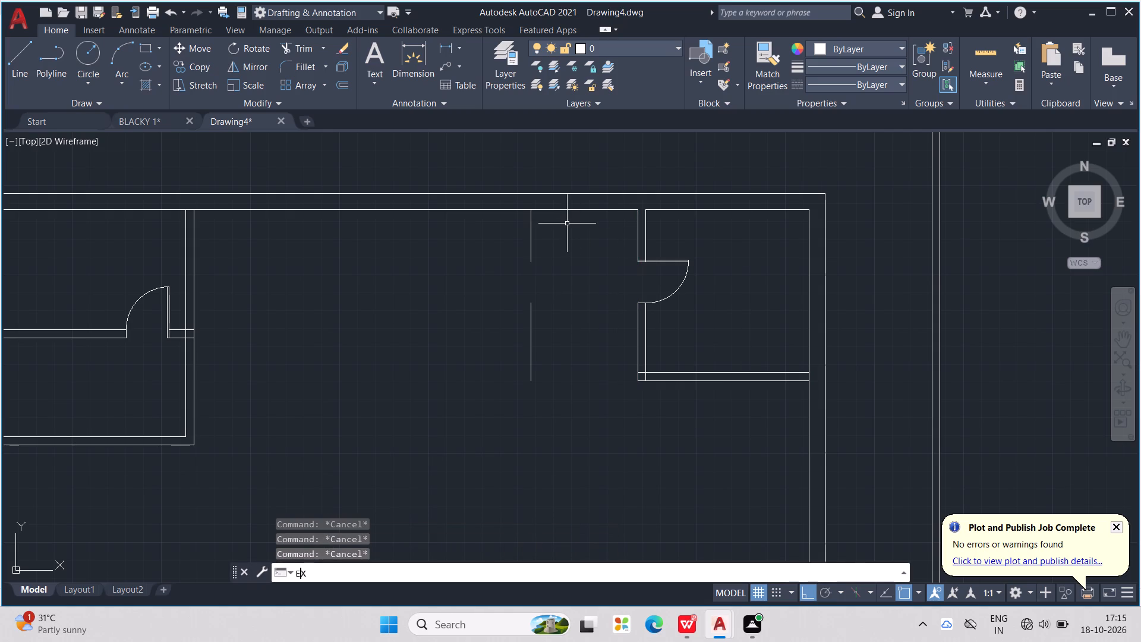
{"action": "key", "text": "Return"}
{"action": "left_click_drag", "start_coordinate": [709, 328], "coordinate": [702, 416]}
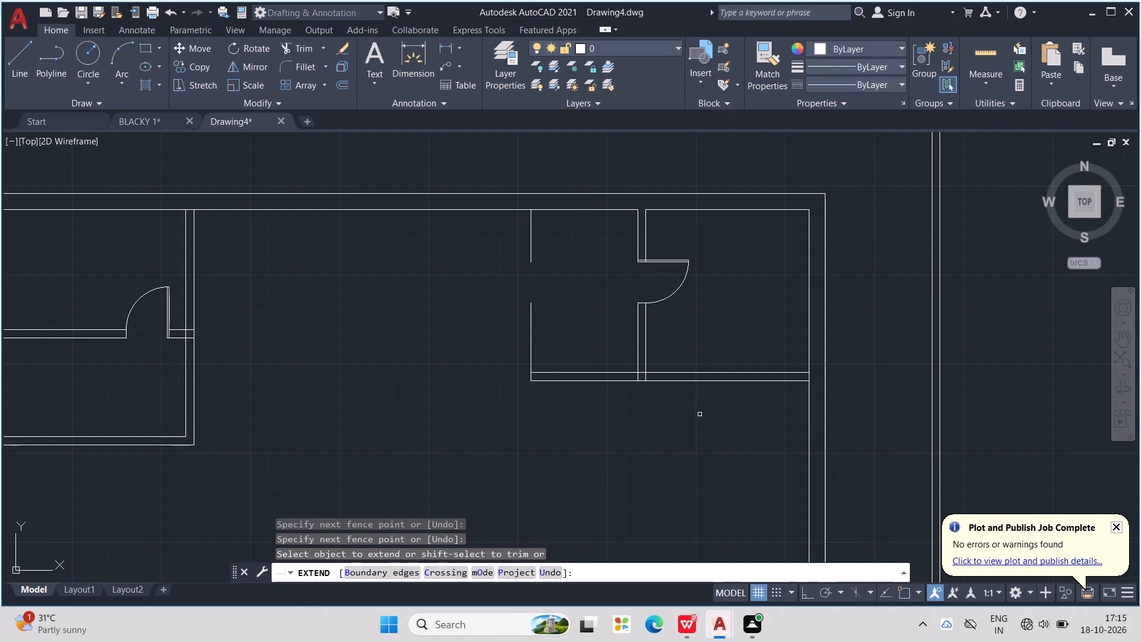
{"action": "left_click_drag", "start_coordinate": [535, 243], "coordinate": [503, 247]}
{"action": "key", "text": "Escape"}
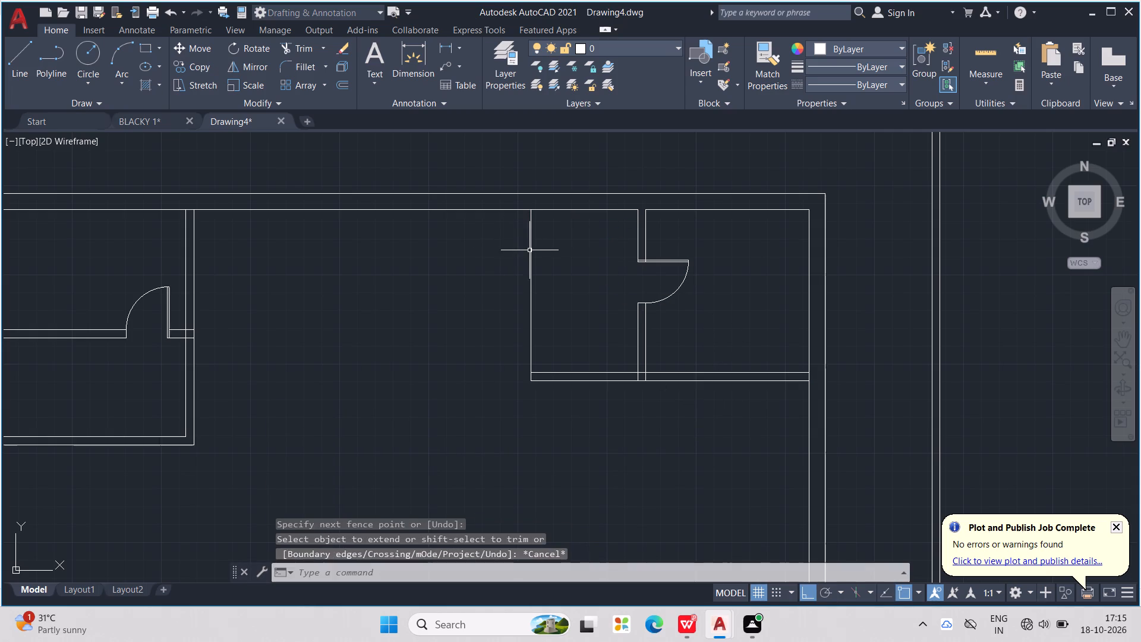
{"action": "key", "text": "Escape"}
{"action": "key", "text": "Escape"}
{"action": "key", "text": "Escape"}
{"action": "key", "text": "Escape"}
{"action": "key", "text": "Escape"}
{"action": "key", "text": "Escape"}
{"action": "key", "text": "Escape"}
{"action": "key", "text": "Escape"}
{"action": "key", "text": "Escape"}
{"action": "key", "text": "Escape"}
{"action": "key", "text": "Escape"}
{"action": "key", "text": "Escape"}
{"action": "key", "text": "Escape"}
Offset the new vertical line 4.5" to the right to give the small adjoining room its partition thickness.
{"action": "type", "text": "OFF"}
{"action": "key", "text": "Return"}
{"action": "type", "text": "4.5\""}
{"action": "key", "text": "Return"}
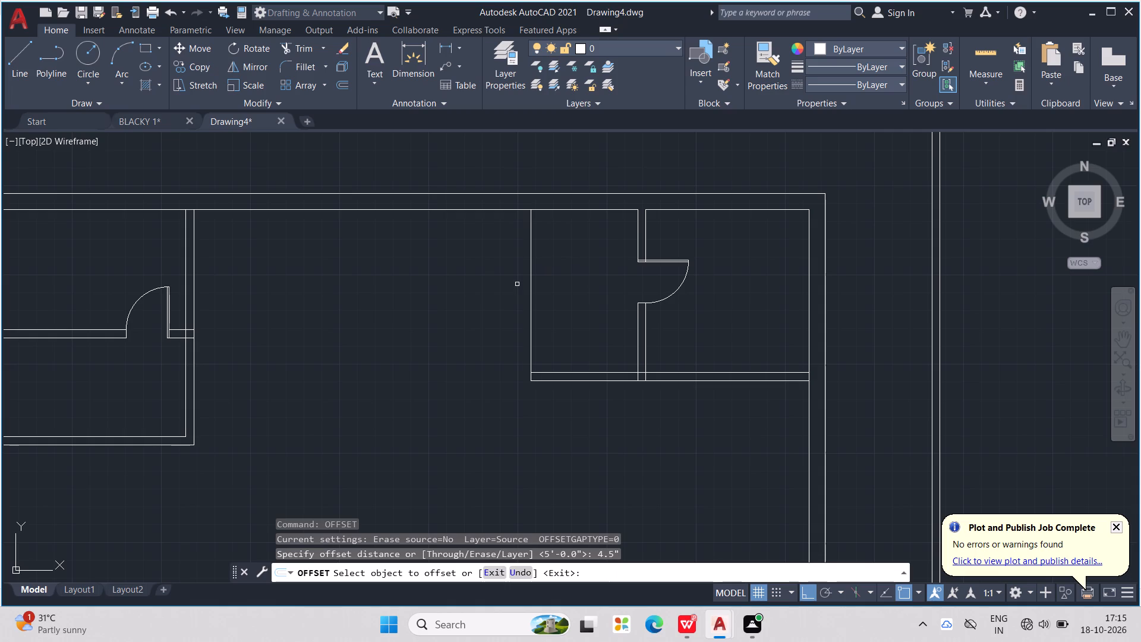
{"action": "left_click", "coordinate": [530, 267]}
{"action": "left_click", "coordinate": [553, 275]}
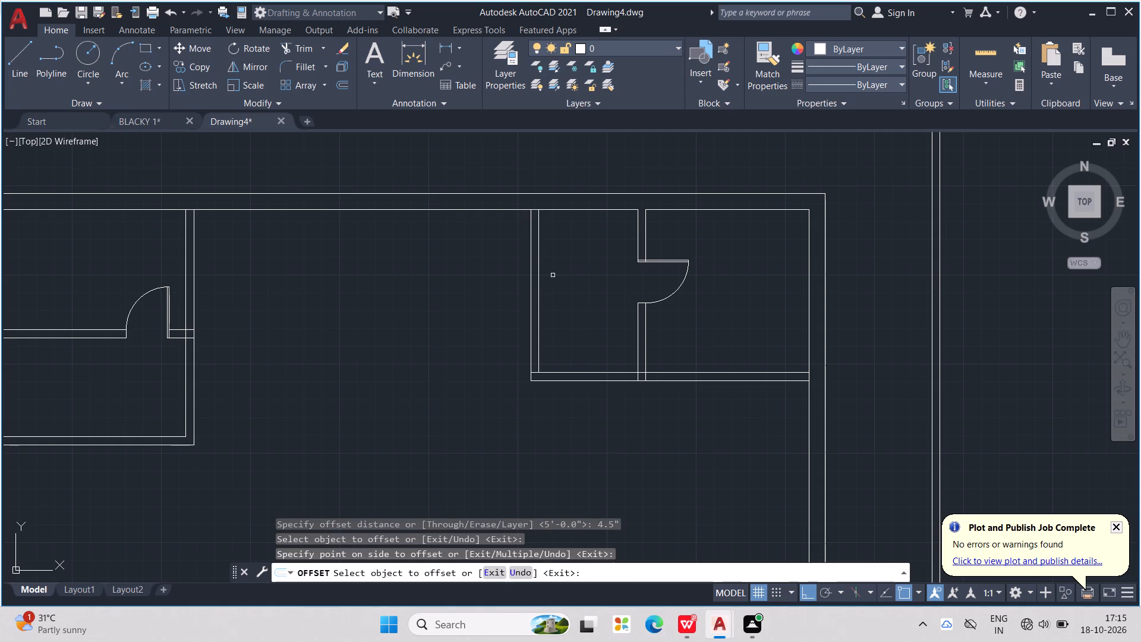
{"action": "key", "text": "Escape"}
{"action": "key", "text": "Escape"}
{"action": "key", "text": "Escape"}
{"action": "key", "text": "Escape"}
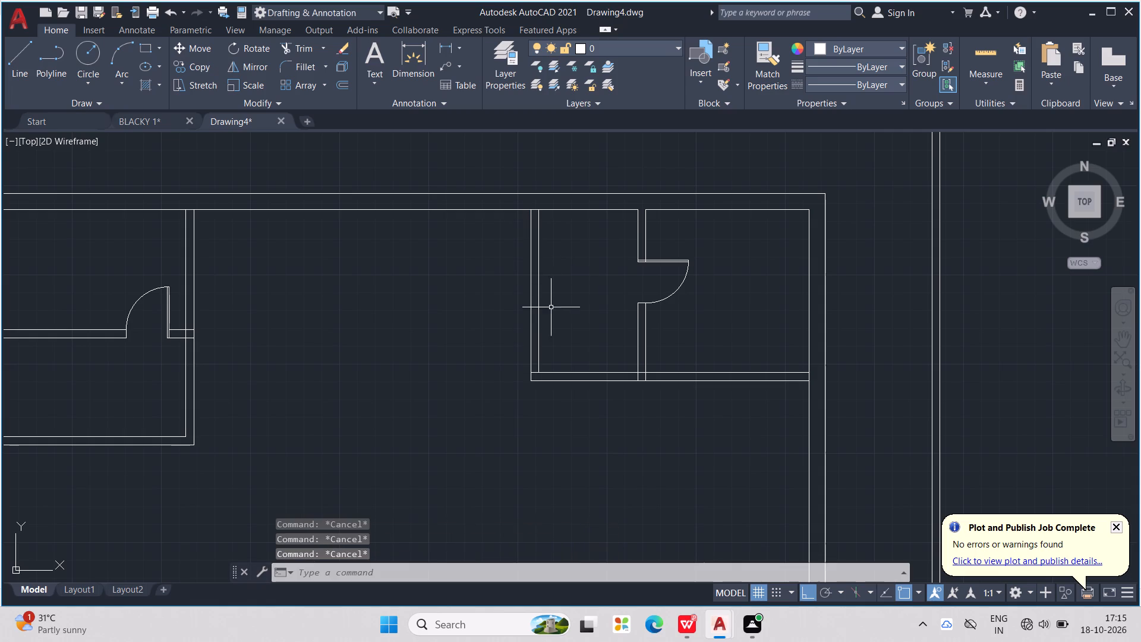
{"action": "key", "text": "Escape"}
Trim the overhanging lines at the small adjoining room's lower outer corner and the top wall line between its new partition lines.
{"action": "type", "text": "TR"}
{"action": "key", "text": "Return"}
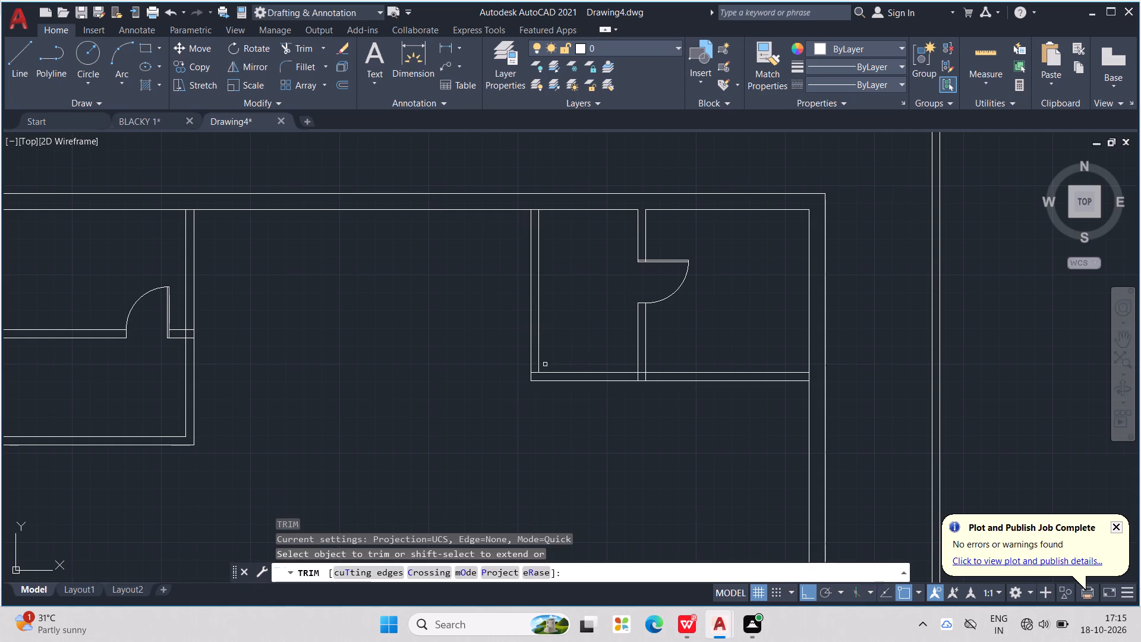
{"action": "scroll", "coordinate": [537, 366], "scroll_direction": "up", "scroll_amount": 3}
{"action": "left_click_drag", "start_coordinate": [525, 345], "coordinate": [528, 361]}
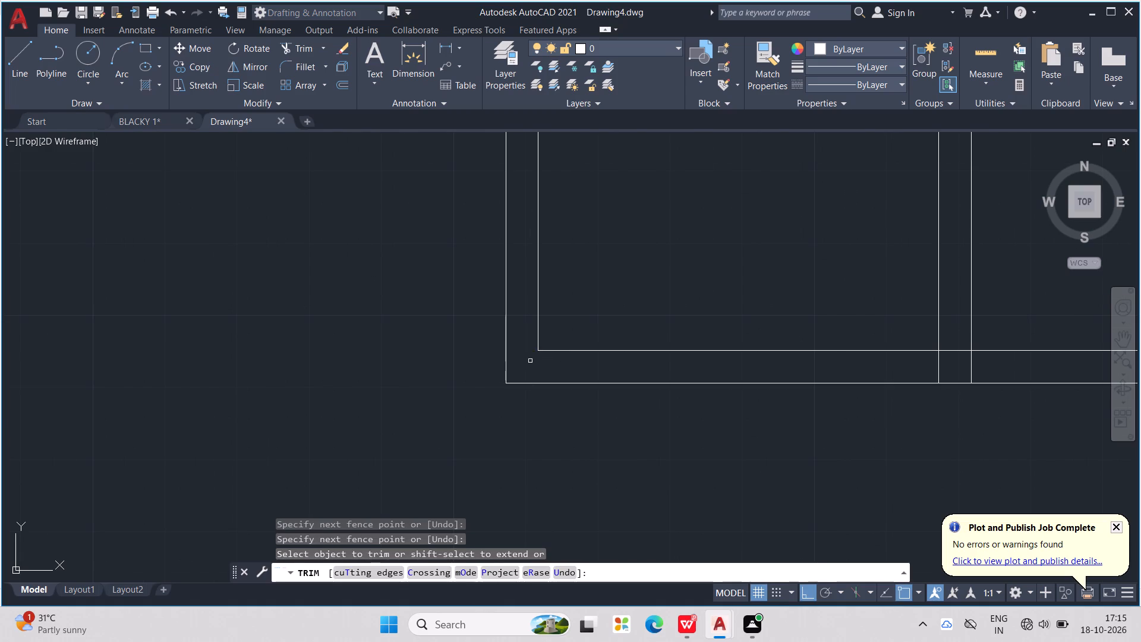
{"action": "scroll", "coordinate": [532, 357], "scroll_direction": "down", "scroll_amount": 3}
{"action": "scroll", "coordinate": [529, 191], "scroll_direction": "up", "scroll_amount": 2}
{"action": "left_click_drag", "start_coordinate": [529, 191], "coordinate": [526, 206]}
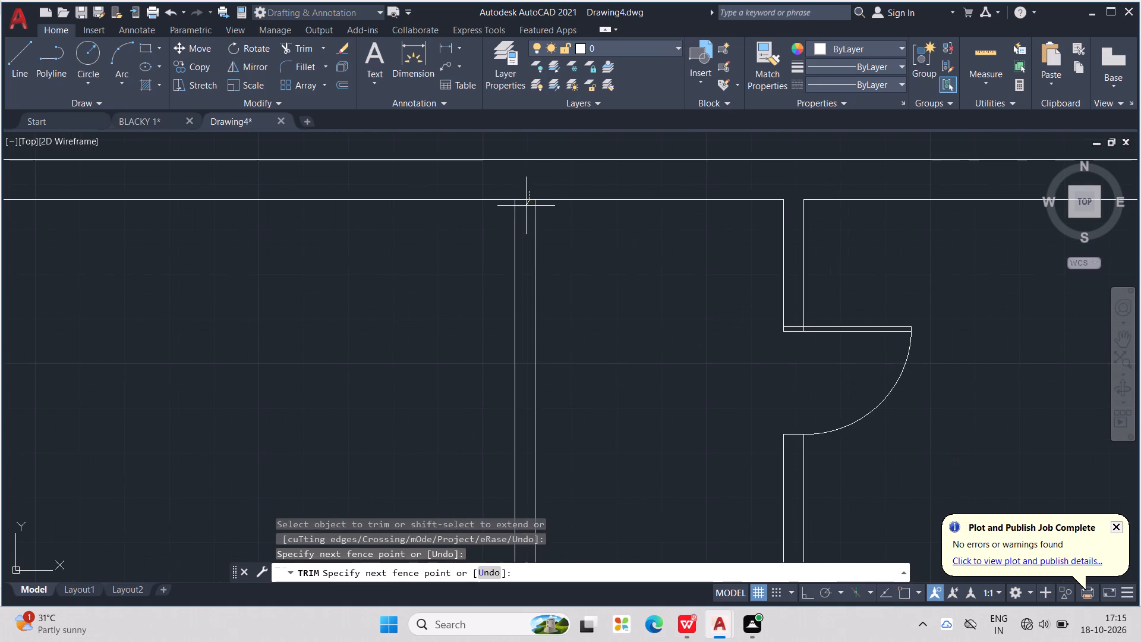
{"action": "left_click_drag", "start_coordinate": [526, 206], "coordinate": [525, 208]}
{"action": "scroll", "coordinate": [528, 201], "scroll_direction": "down", "scroll_amount": 1}
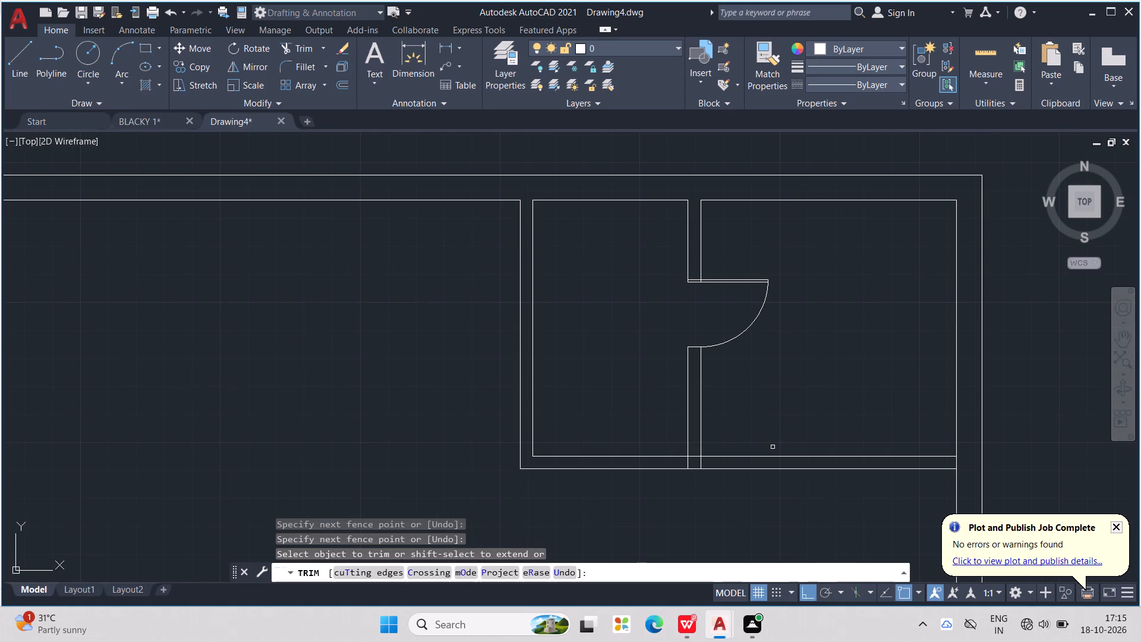
Trim the lines crossing where the partition between the two top-right rooms meets their bottom wall.
{"action": "middle_click_drag", "start_coordinate": [773, 424], "coordinate": [780, 361]}
{"action": "scroll", "coordinate": [776, 367], "scroll_direction": "up", "scroll_amount": 1}
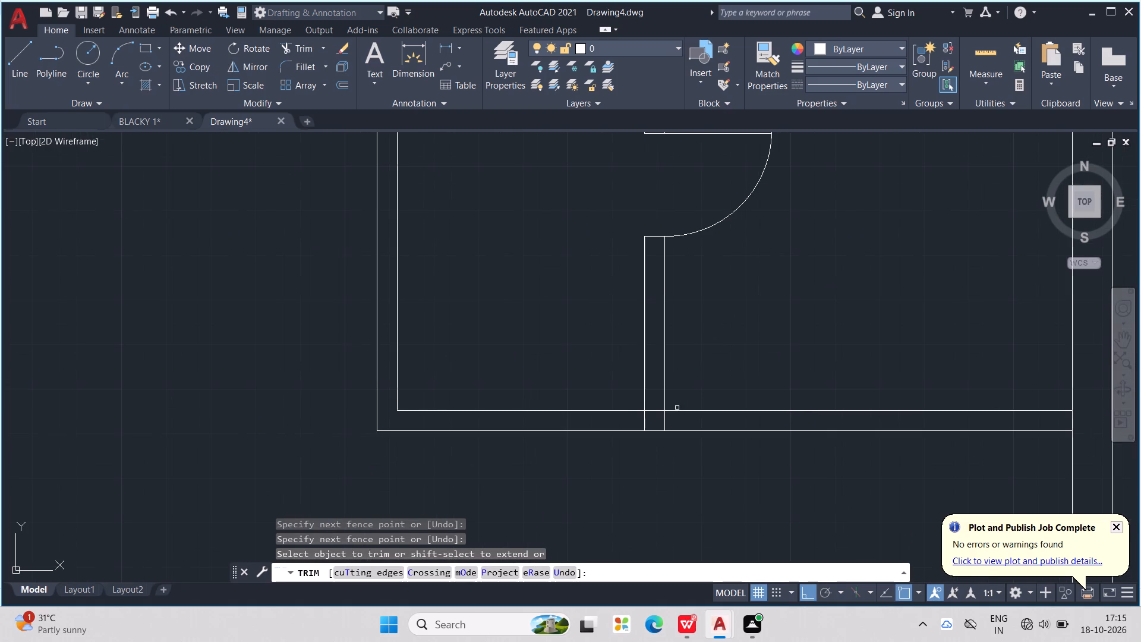
{"action": "scroll", "coordinate": [655, 413], "scroll_direction": "up", "scroll_amount": 2}
{"action": "left_click_drag", "start_coordinate": [654, 405], "coordinate": [710, 440]}
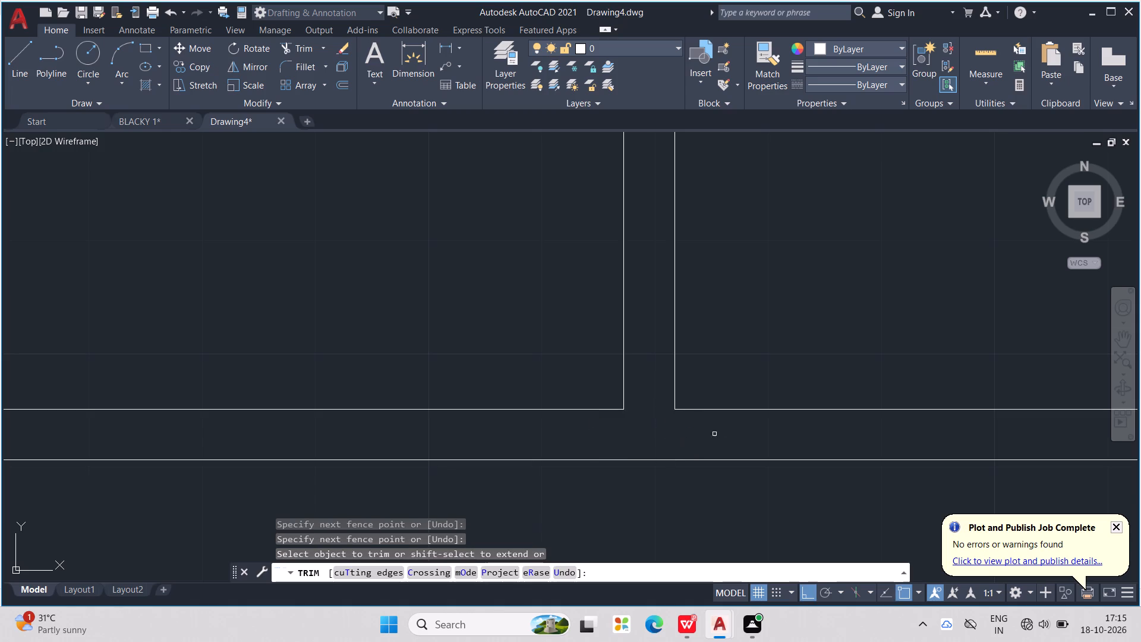
{"action": "scroll", "coordinate": [715, 430], "scroll_direction": "down", "scroll_amount": 3}
{"action": "key", "text": "Escape"}
{"action": "key", "text": "Escape"}
{"action": "key", "text": "Escape"}
{"action": "key", "text": "Escape"}
{"action": "key", "text": "Escape"}
{"action": "key", "text": "Escape"}
{"action": "key", "text": "Escape"}
{"action": "key", "text": "Escape"}
{"action": "key", "text": "Escape"}
{"action": "key", "text": "Escape"}
{"action": "key", "text": "Escape"}
{"action": "key", "text": "Escape"}
{"action": "key", "text": "Escape"}
{"action": "key", "text": "Escape"}
{"action": "key", "text": "Escape"}
{"action": "key", "text": "Escape"}
{"action": "key", "text": "Escape"}
{"action": "key", "text": "Escape"}
{"action": "key", "text": "Escape"}
{"action": "key", "text": "Escape"}
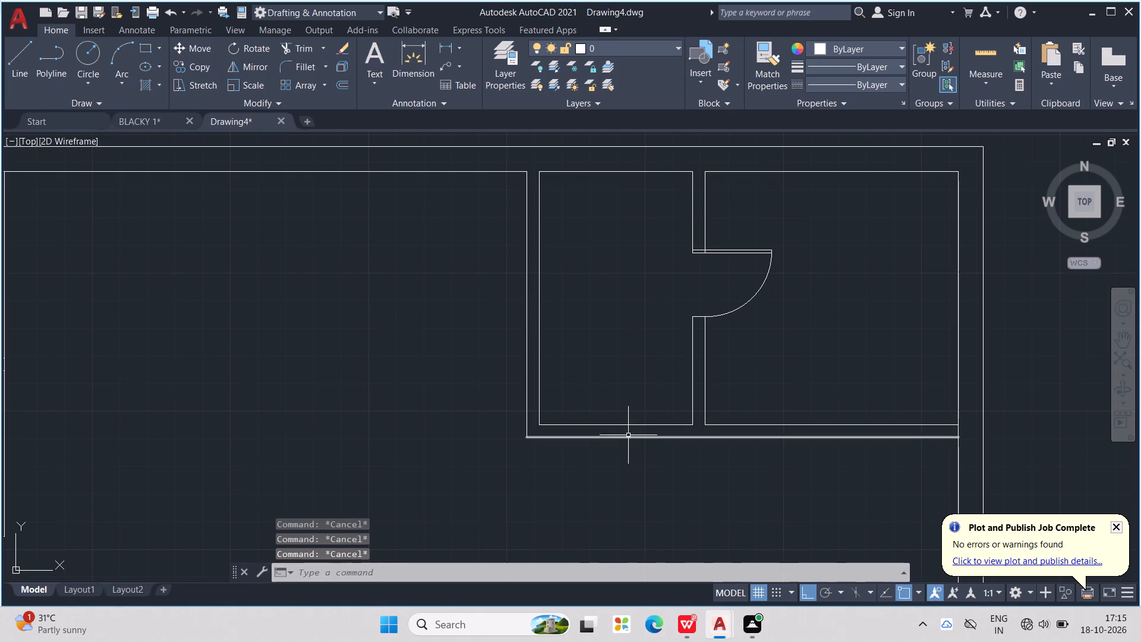
Draw a short line across the small room's bottom wall, near its outer corner, as the first side of an opening.
{"action": "key", "text": "l"}
{"action": "key", "text": "Return"}
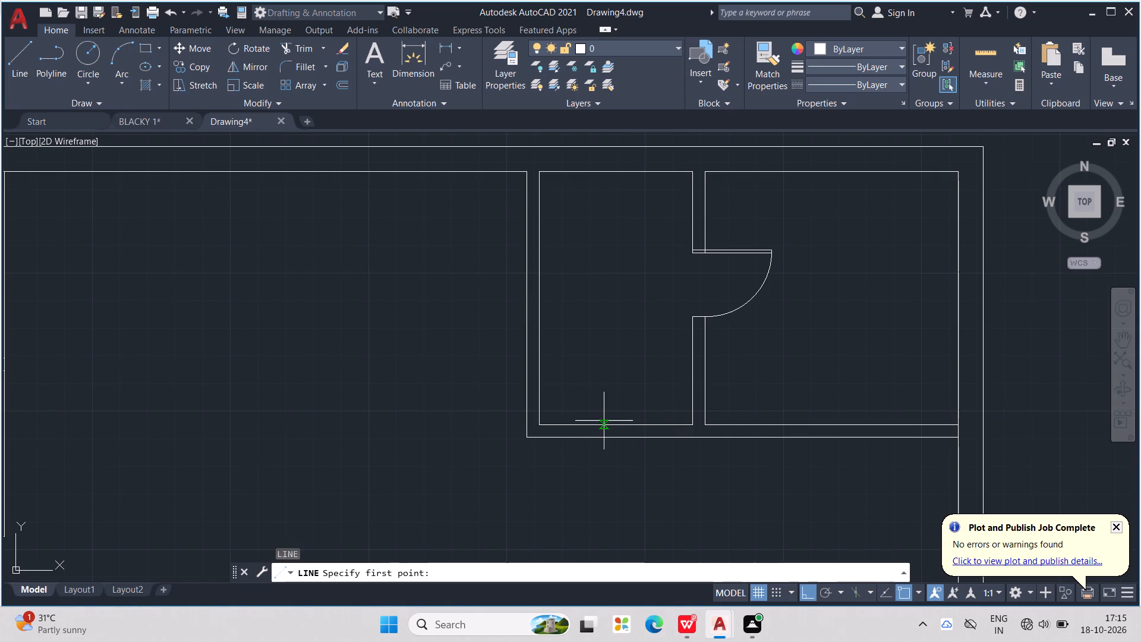
{"action": "scroll", "coordinate": [578, 423], "scroll_direction": "up", "scroll_amount": 2}
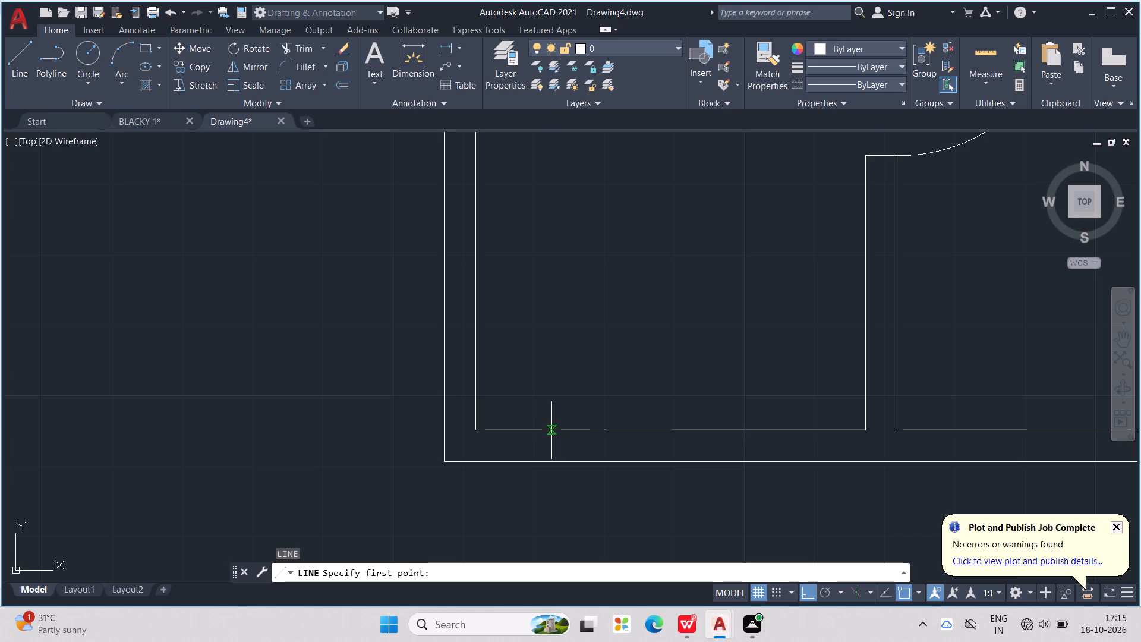
{"action": "left_click", "coordinate": [557, 432]}
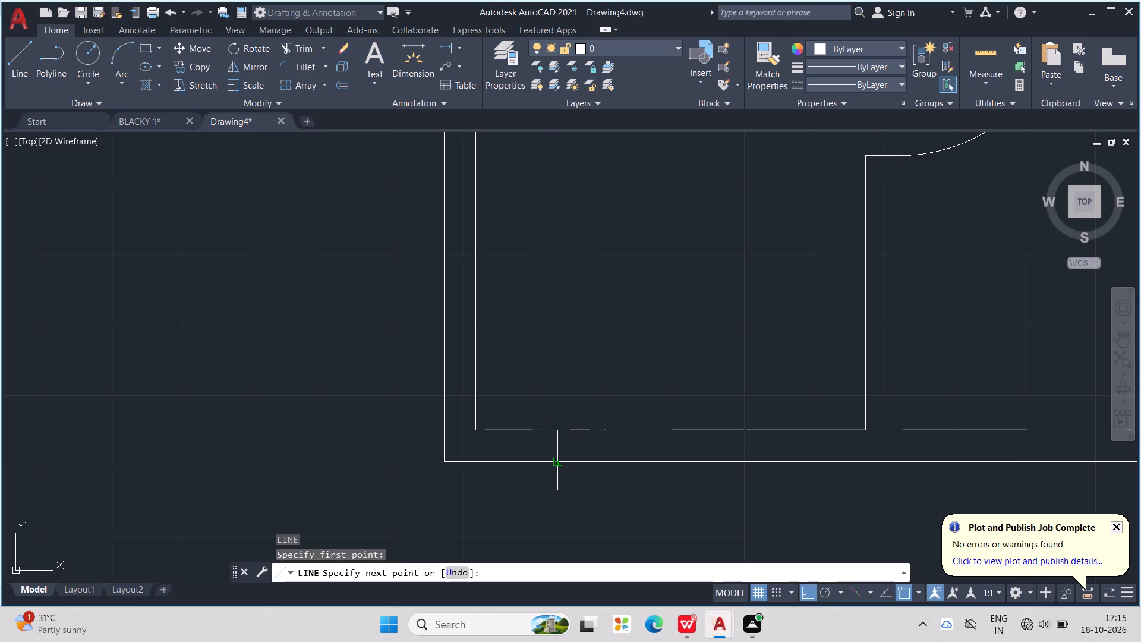
{"action": "left_click", "coordinate": [557, 464]}
{"action": "key", "text": "Escape"}
{"action": "key", "text": "Escape"}
{"action": "key", "text": "Escape"}
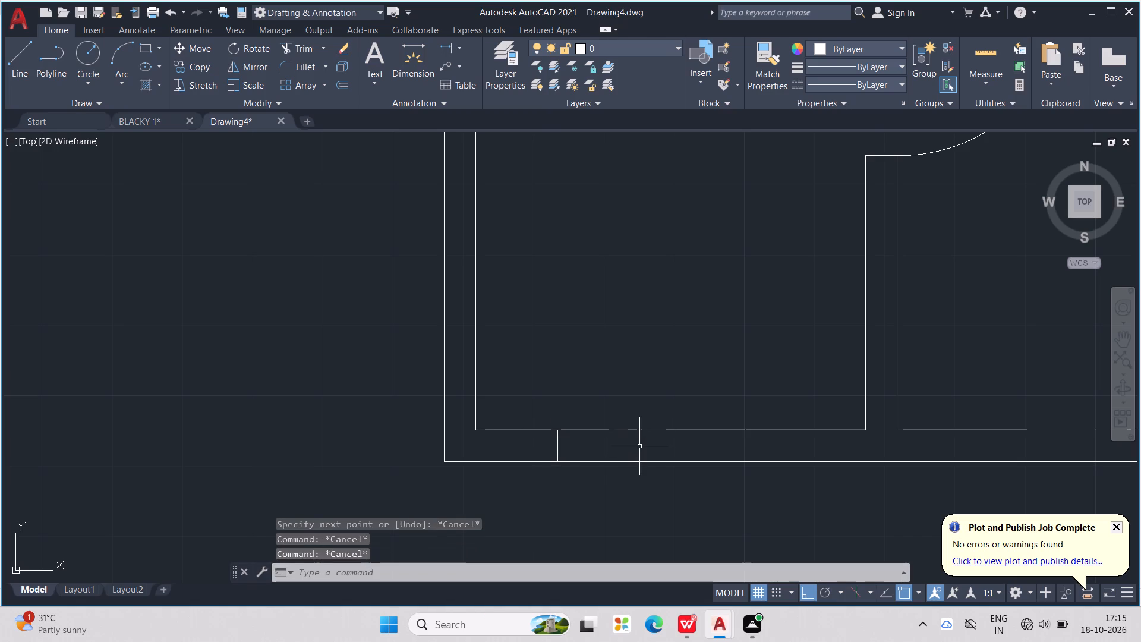
Draw a second short line across the same bottom wall, near the partition between the two rooms.
{"action": "key", "text": "l"}
{"action": "key", "text": "Return"}
{"action": "scroll", "coordinate": [739, 364], "scroll_direction": "down", "scroll_amount": 2}
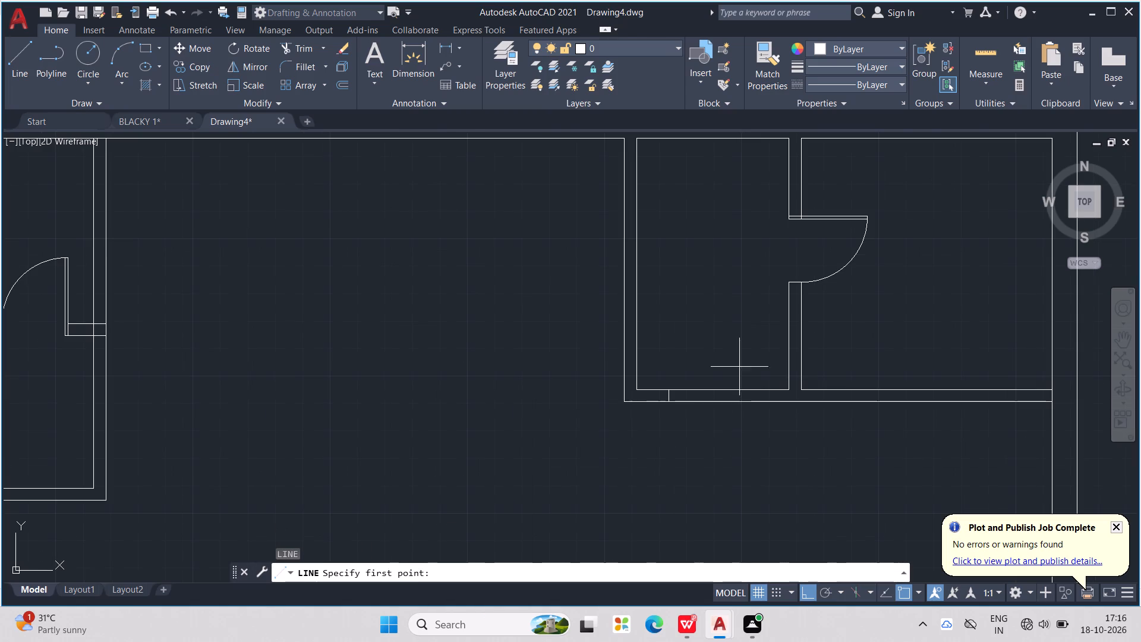
{"action": "middle_click_drag", "start_coordinate": [765, 391], "coordinate": [752, 383]}
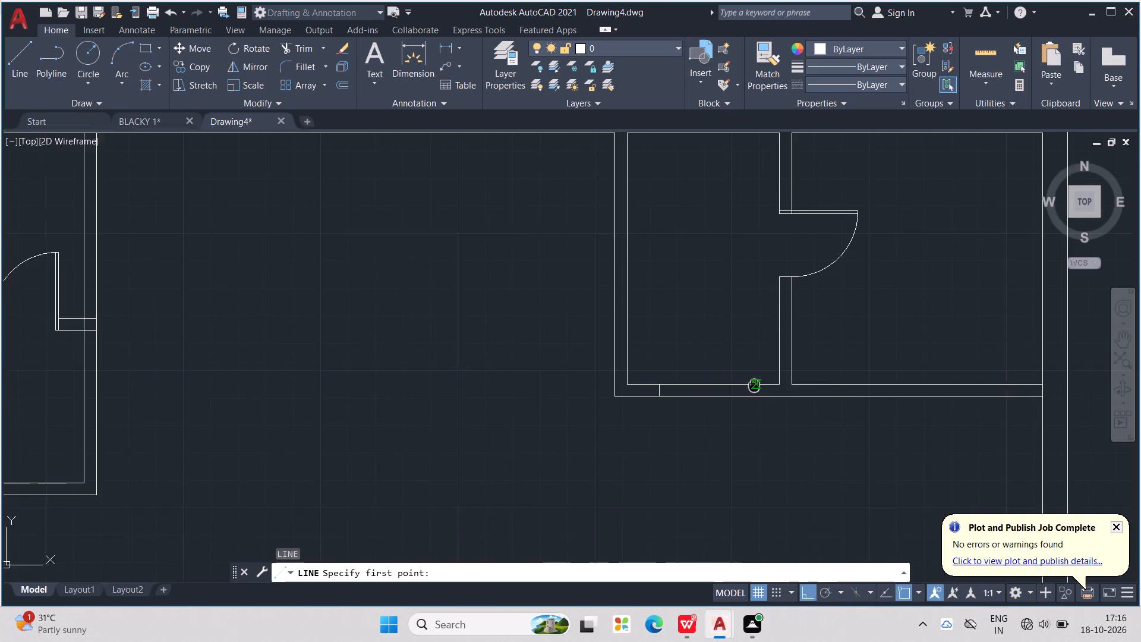
{"action": "middle_click_drag", "start_coordinate": [752, 383], "coordinate": [743, 382]}
{"action": "scroll", "coordinate": [743, 382], "scroll_direction": "up", "scroll_amount": 2}
{"action": "left_click", "coordinate": [743, 380]}
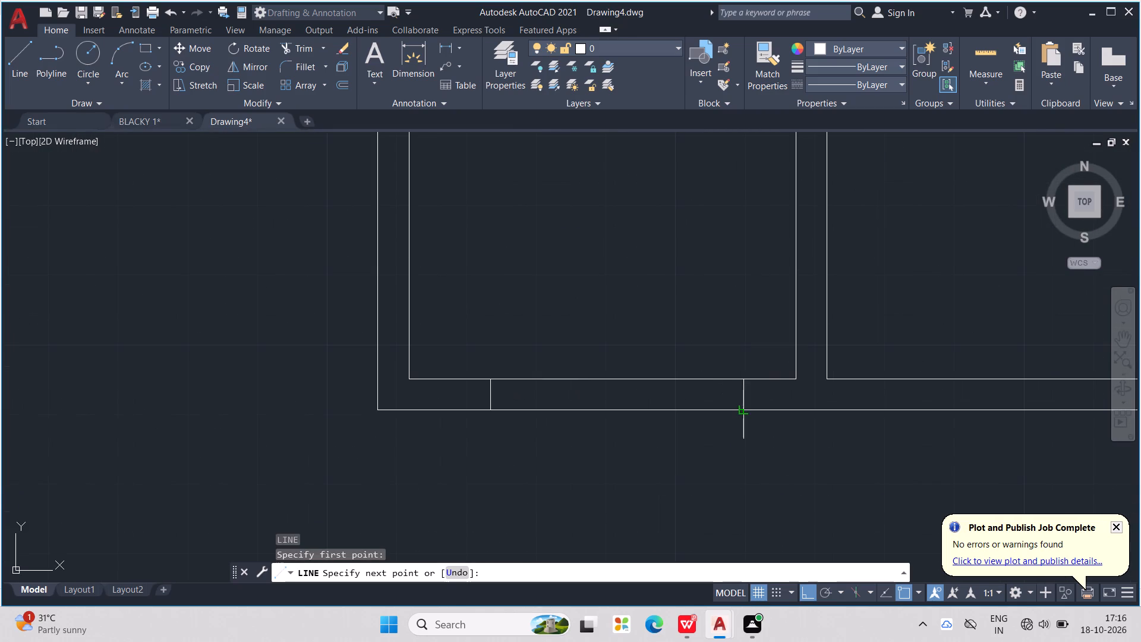
{"action": "left_click", "coordinate": [743, 411]}
{"action": "key", "text": "Escape"}
{"action": "key", "text": "Escape"}
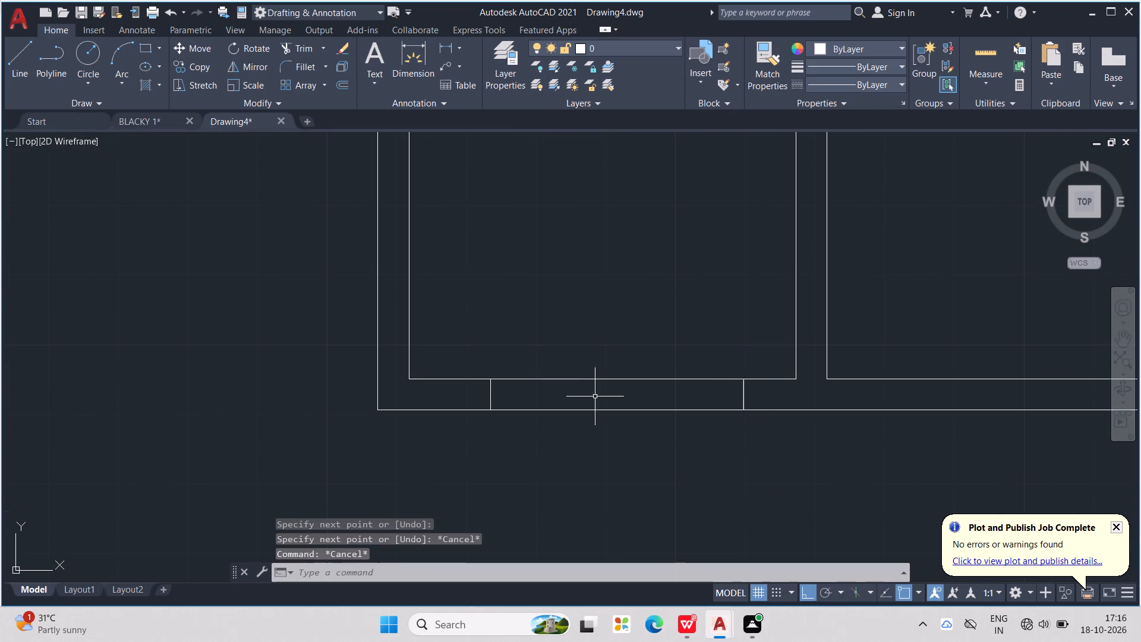
{"action": "key", "text": "Escape"}
Move the first short line across the bottom wall slightly toward the room's outer corner.
{"action": "left_click", "coordinate": [490, 396]}
{"action": "scroll", "coordinate": [494, 395], "scroll_direction": "up", "scroll_amount": 2}
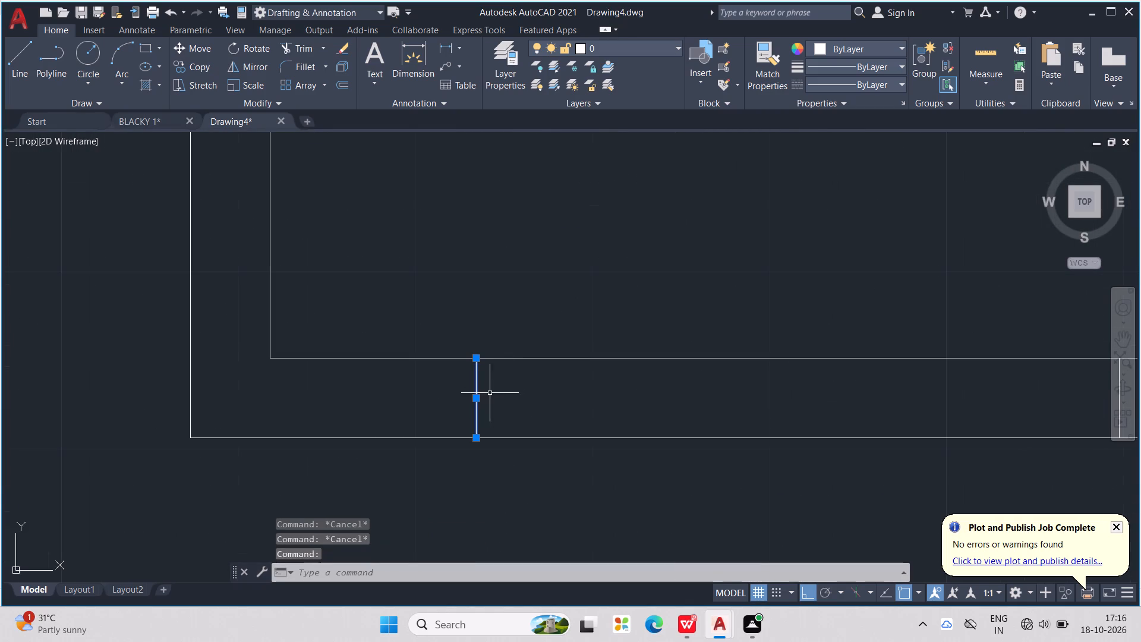
{"action": "middle_click_drag", "start_coordinate": [532, 380], "coordinate": [648, 379]}
{"action": "left_click", "coordinate": [588, 400]}
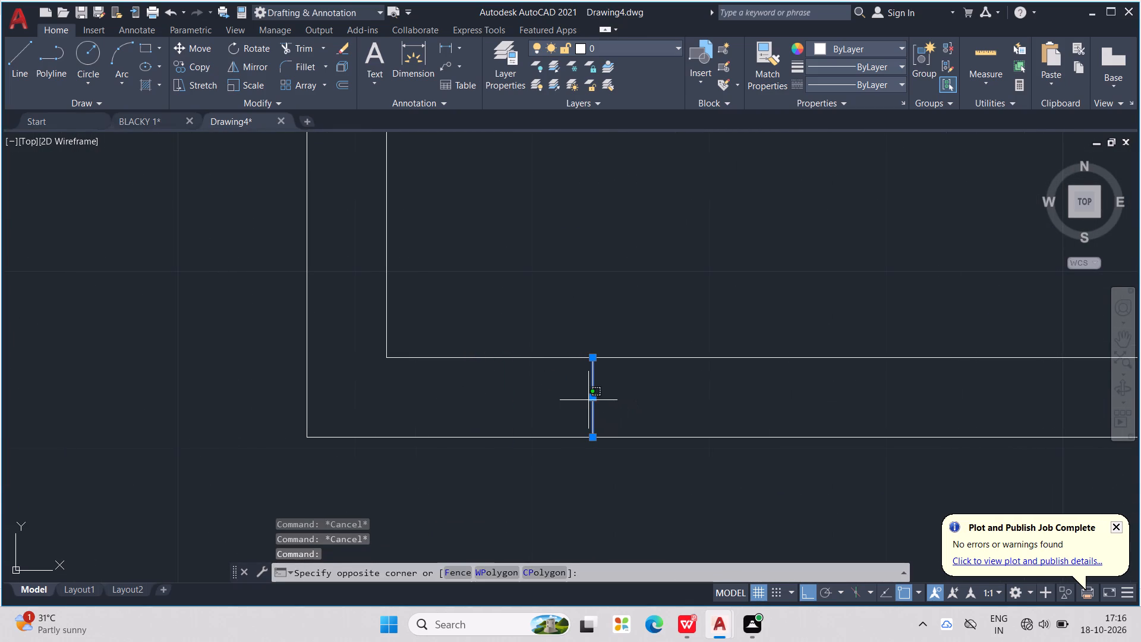
{"action": "left_click_drag", "start_coordinate": [592, 398], "coordinate": [550, 392]}
{"action": "left_click", "coordinate": [550, 392]}
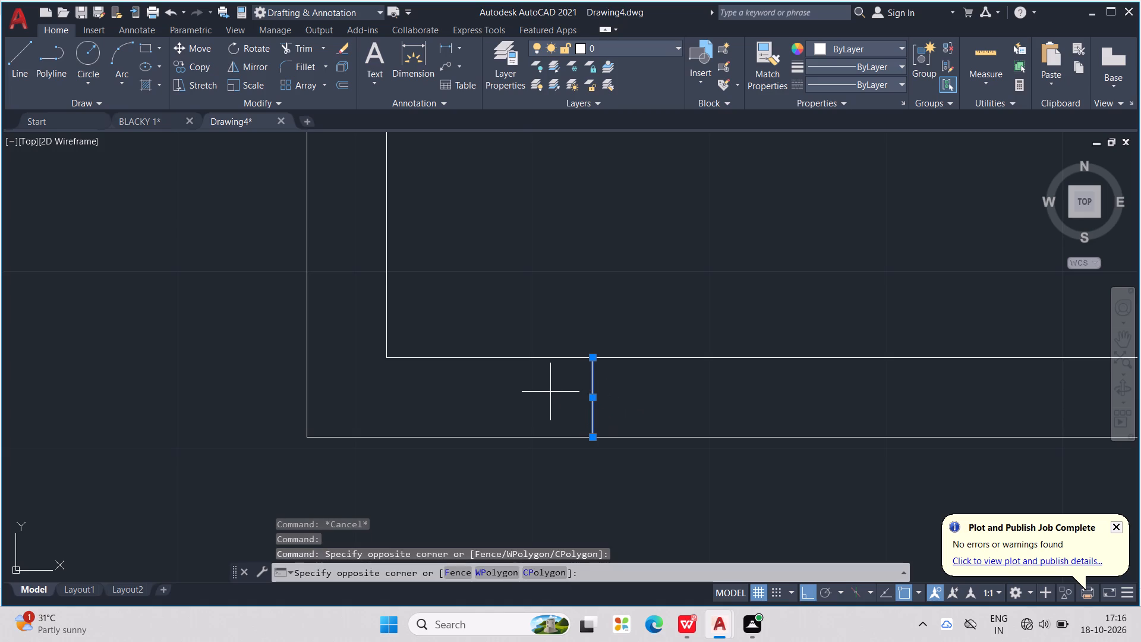
{"action": "left_click", "coordinate": [598, 400]}
{"action": "left_click_drag", "start_coordinate": [592, 398], "coordinate": [571, 395]}
{"action": "left_click", "coordinate": [570, 395]}
{"action": "scroll", "coordinate": [590, 382], "scroll_direction": "down", "scroll_amount": 3}
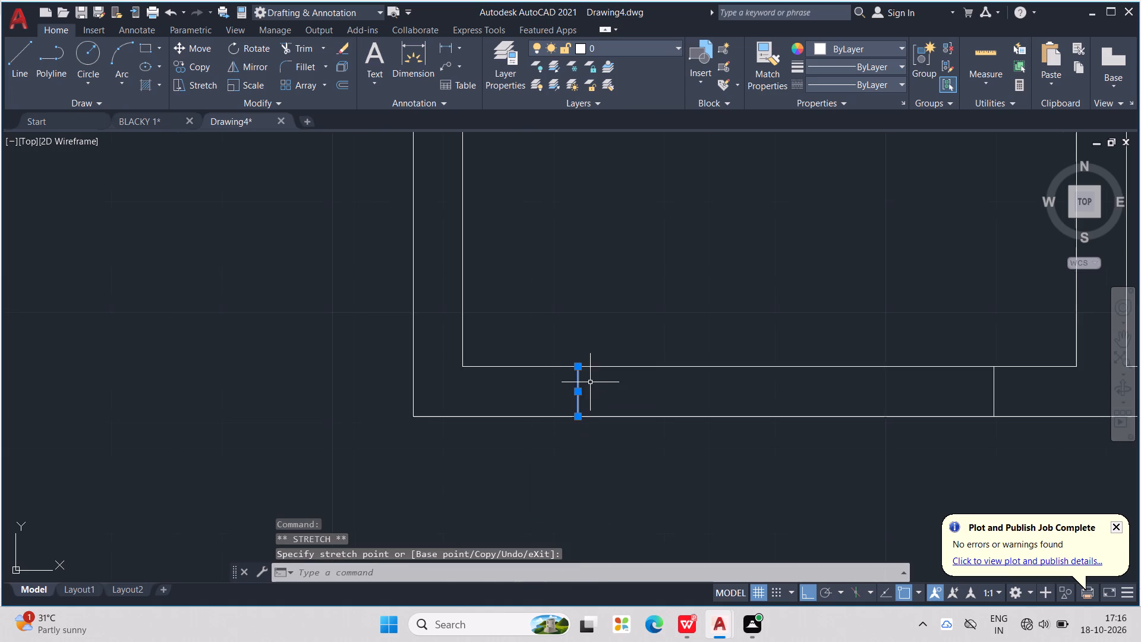
{"action": "key", "text": "Escape"}
{"action": "key", "text": "Escape"}
{"action": "key", "text": "Escape"}
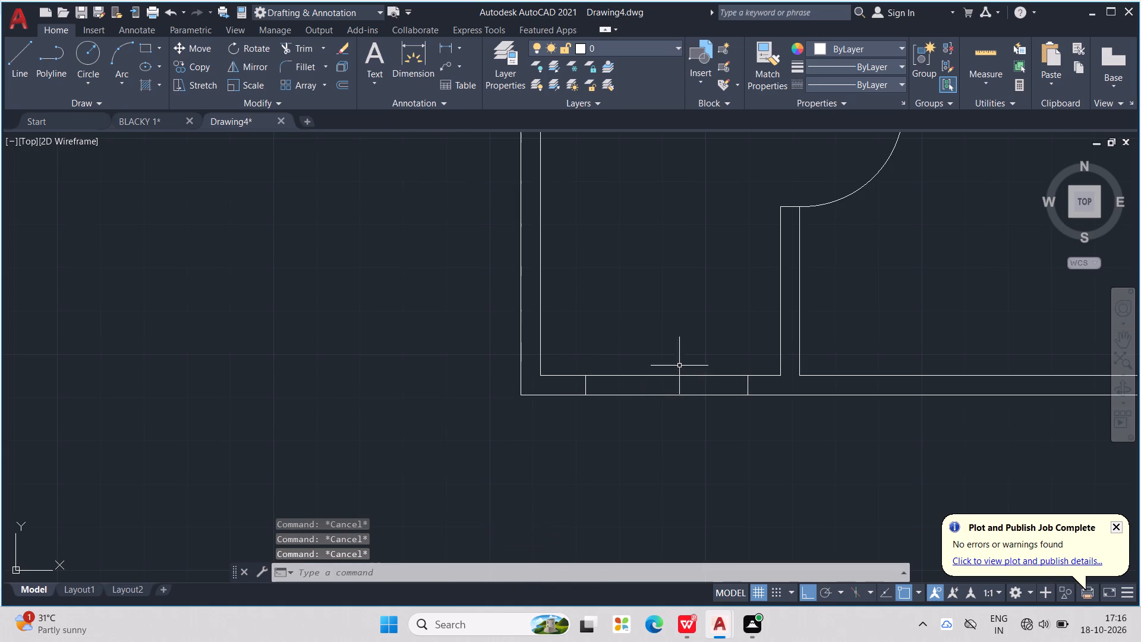
Load the JIS_02_0.7 hidden linetype into the drawing.
{"action": "left_click", "coordinate": [881, 75]}
{"action": "left_click", "coordinate": [880, 92]}
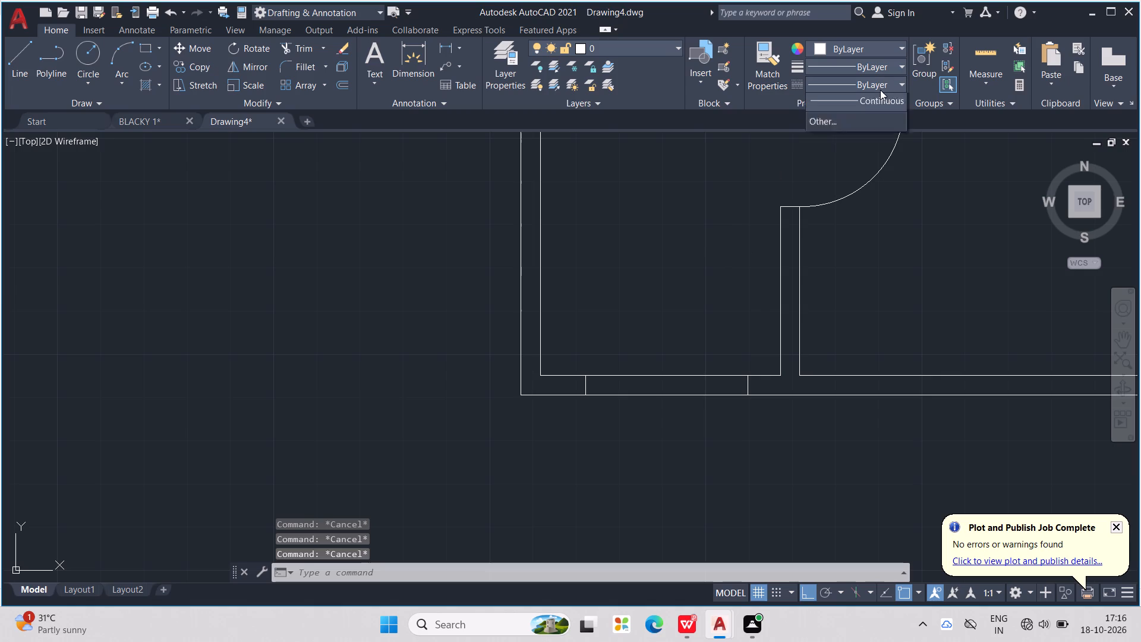
{"action": "left_click", "coordinate": [830, 154]}
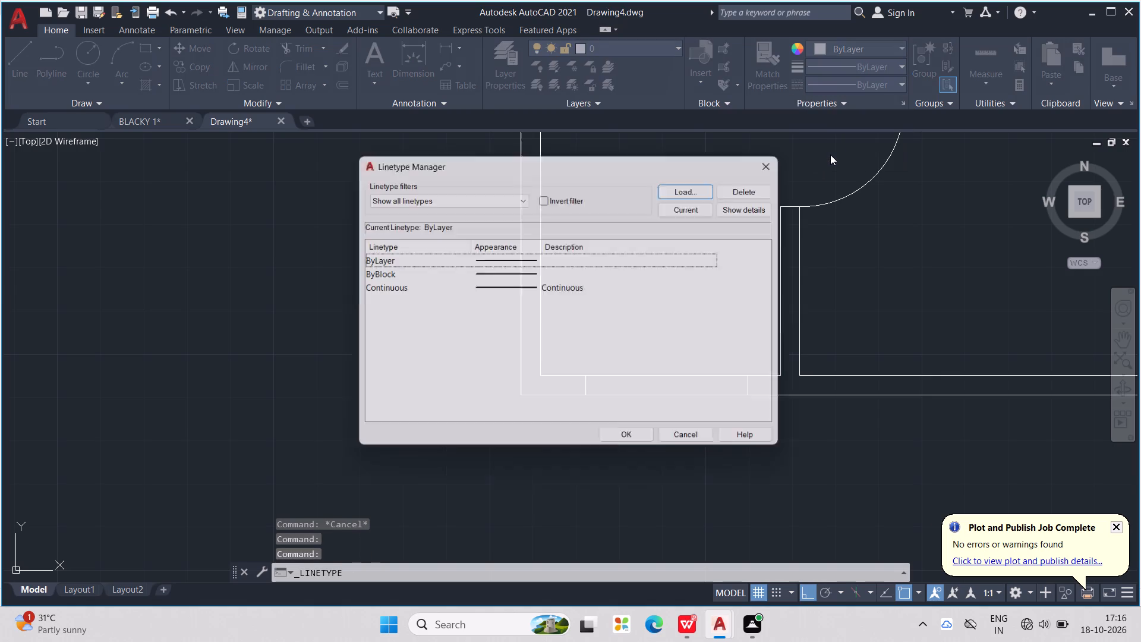
{"action": "left_click", "coordinate": [692, 193]}
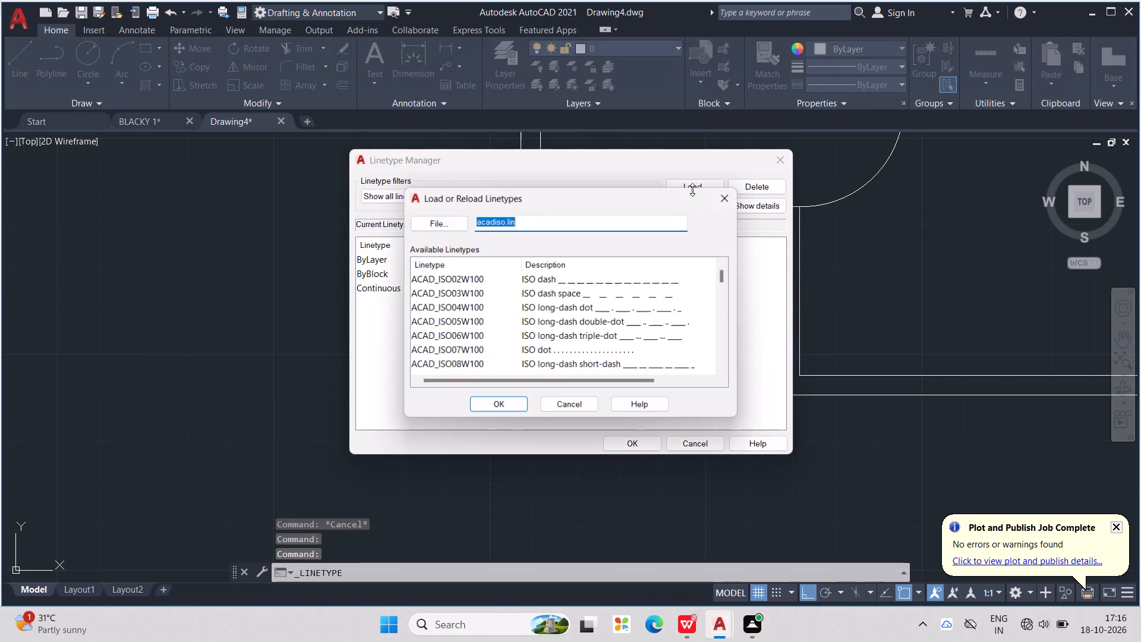
{"action": "scroll", "coordinate": [616, 346], "scroll_direction": "down", "scroll_amount": 7}
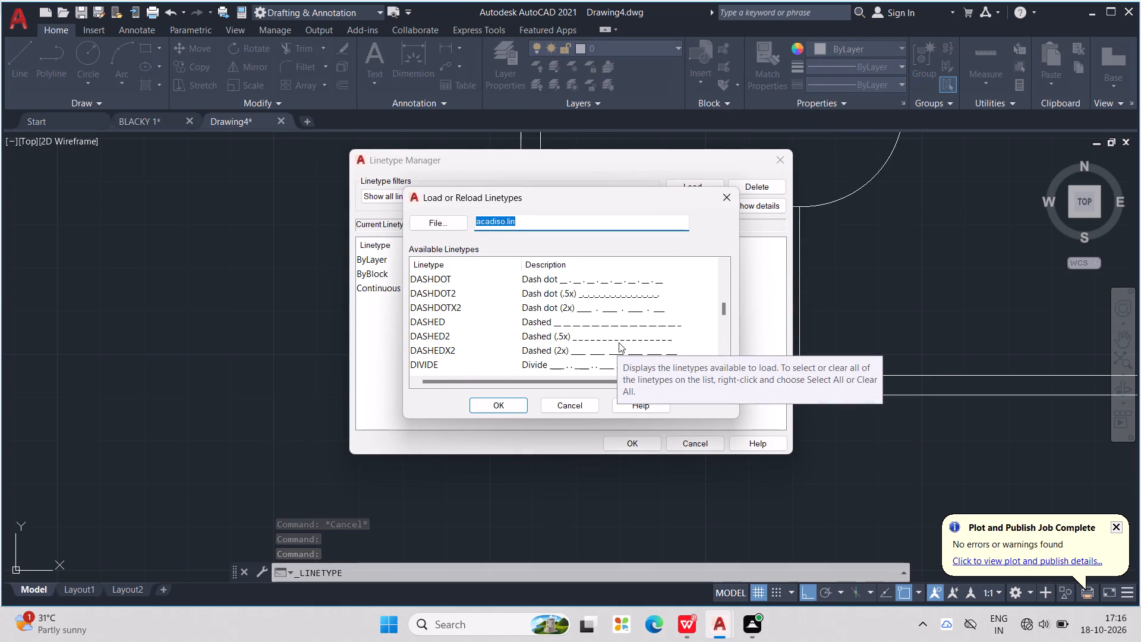
{"action": "scroll", "coordinate": [618, 341], "scroll_direction": "down", "scroll_amount": 5}
{"action": "left_click", "coordinate": [602, 341]}
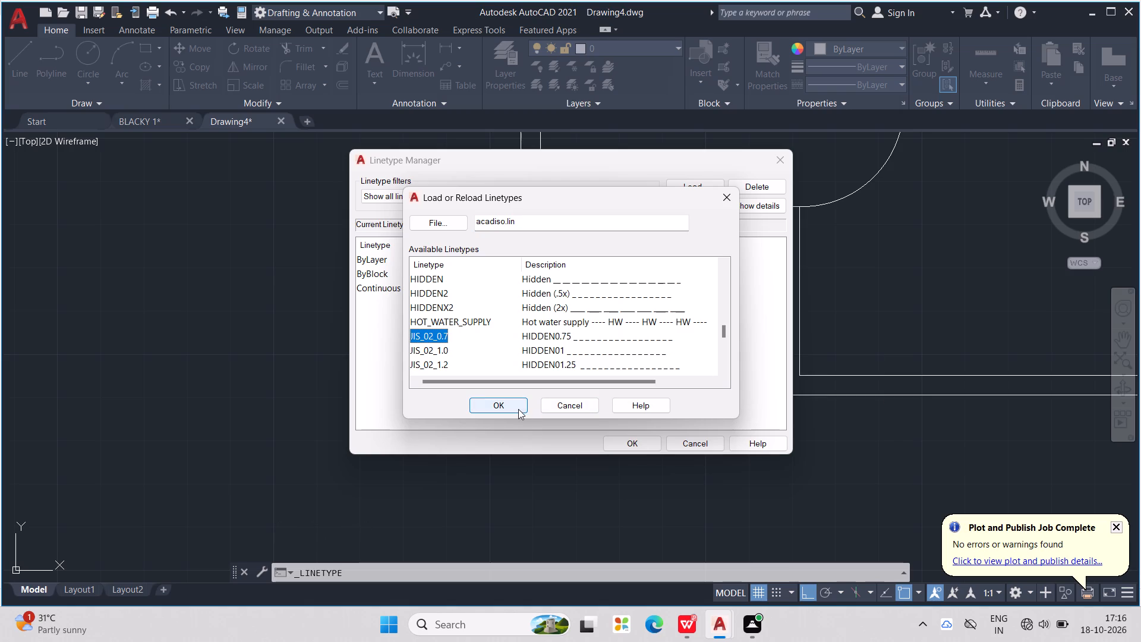
{"action": "left_click", "coordinate": [515, 408]}
{"action": "left_click", "coordinate": [641, 444]}
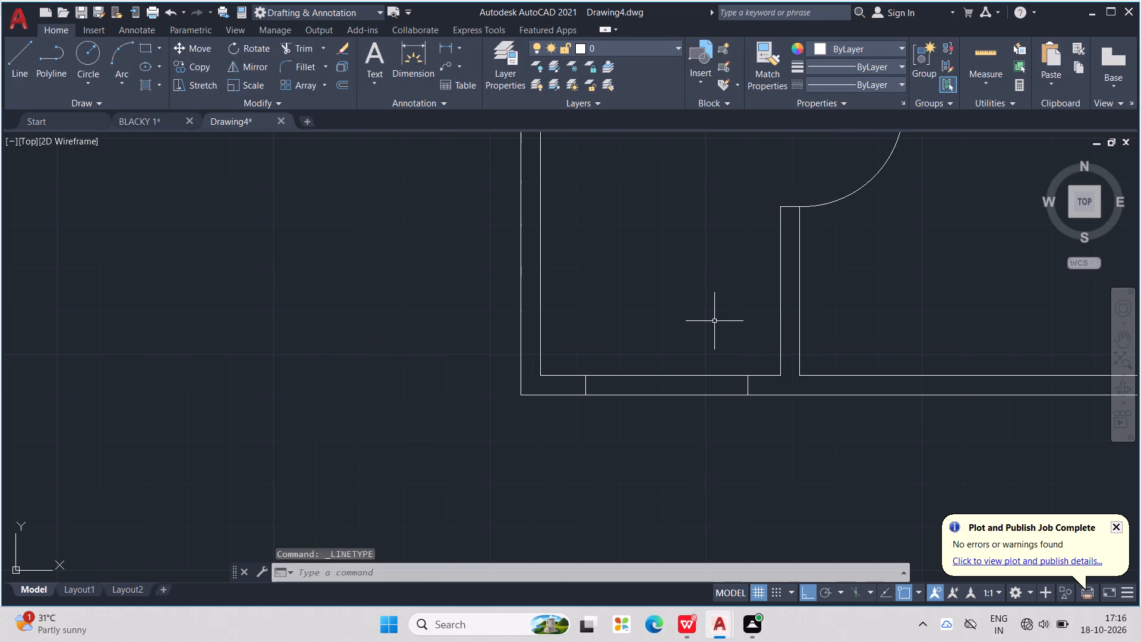
Trim both bottom wall lines between the two short cross lines to open the small room's wall.
{"action": "key", "text": "Escape"}
{"action": "key", "text": "Escape"}
{"action": "key", "text": "Escape"}
{"action": "type", "text": "TR"}
{"action": "key", "text": "Return"}
{"action": "scroll", "coordinate": [683, 358], "scroll_direction": "up", "scroll_amount": 1}
{"action": "left_click_drag", "start_coordinate": [679, 323], "coordinate": [689, 440]}
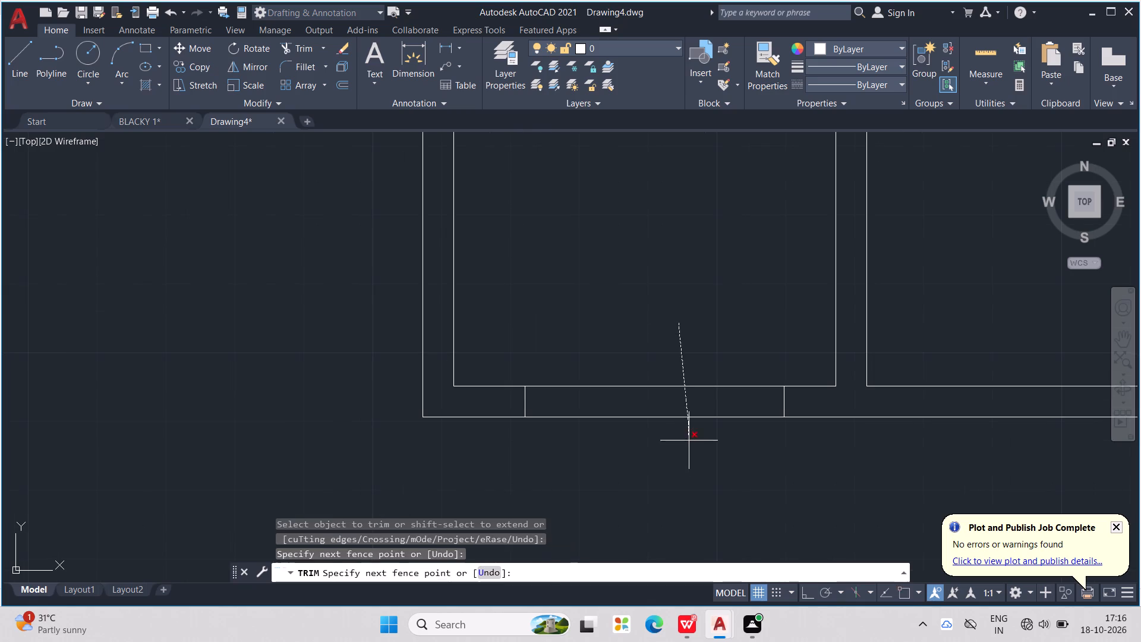
{"action": "left_click_drag", "start_coordinate": [689, 440], "coordinate": [691, 455]}
{"action": "scroll", "coordinate": [701, 426], "scroll_direction": "down", "scroll_amount": 3}
{"action": "key", "text": "Escape"}
{"action": "key", "text": "Escape"}
{"action": "key", "text": "Escape"}
{"action": "key", "text": "Escape"}
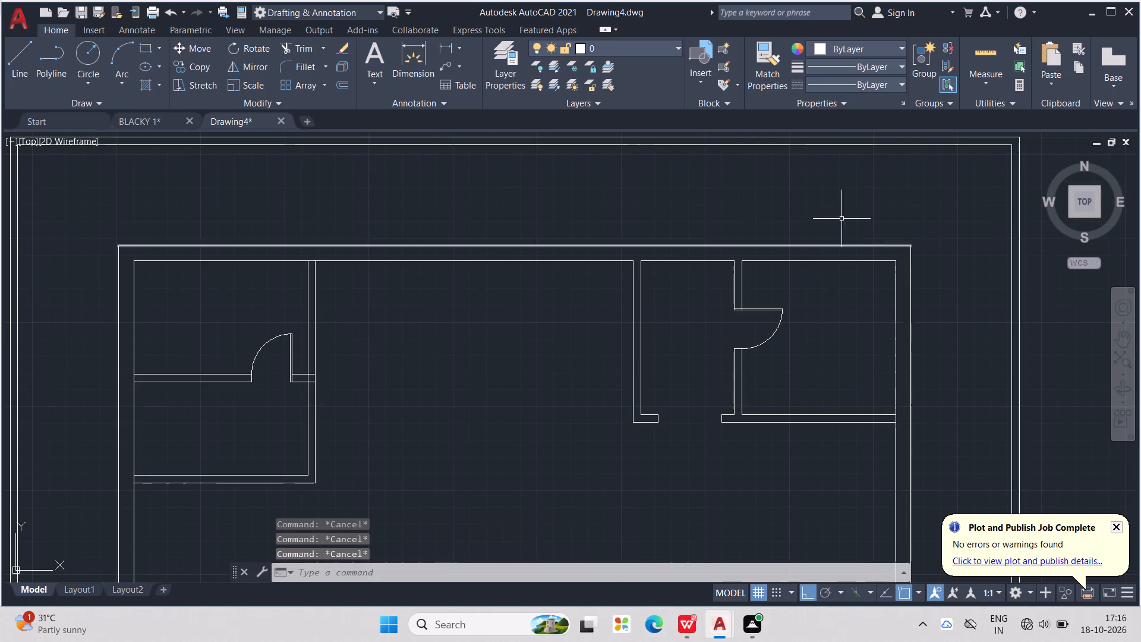
{"action": "key", "text": "Escape"}
Make the loaded JIS_02 linetype current and draw a dashed line across the new opening along the wall's inner face.
{"action": "left_click", "coordinate": [891, 80]}
{"action": "left_click", "coordinate": [852, 154]}
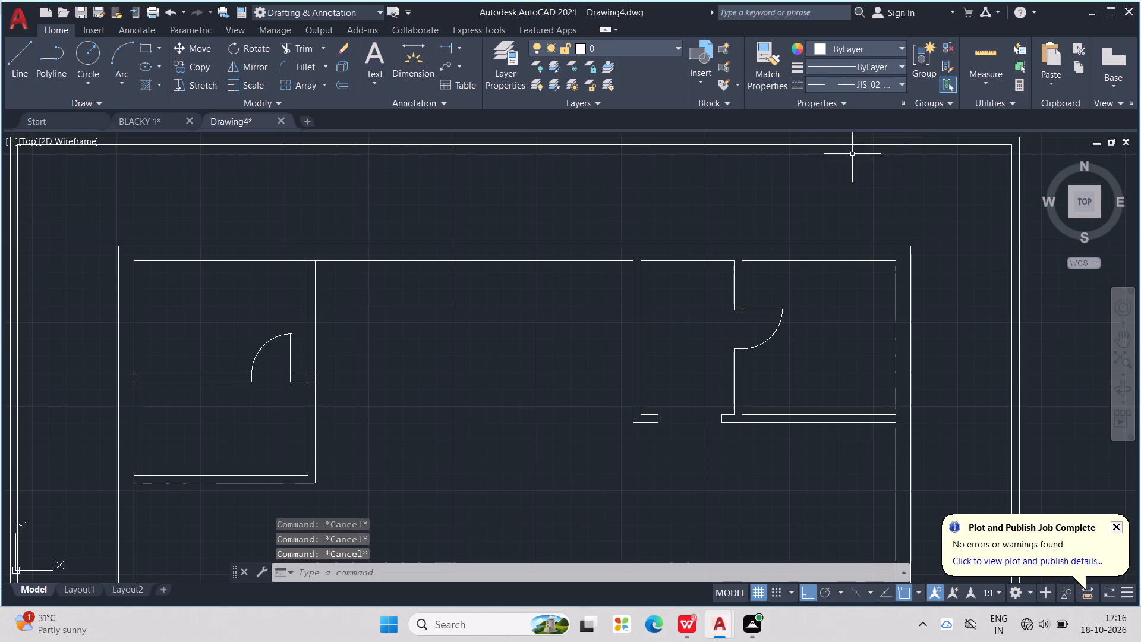
{"action": "key", "text": "l"}
{"action": "key", "text": "Return"}
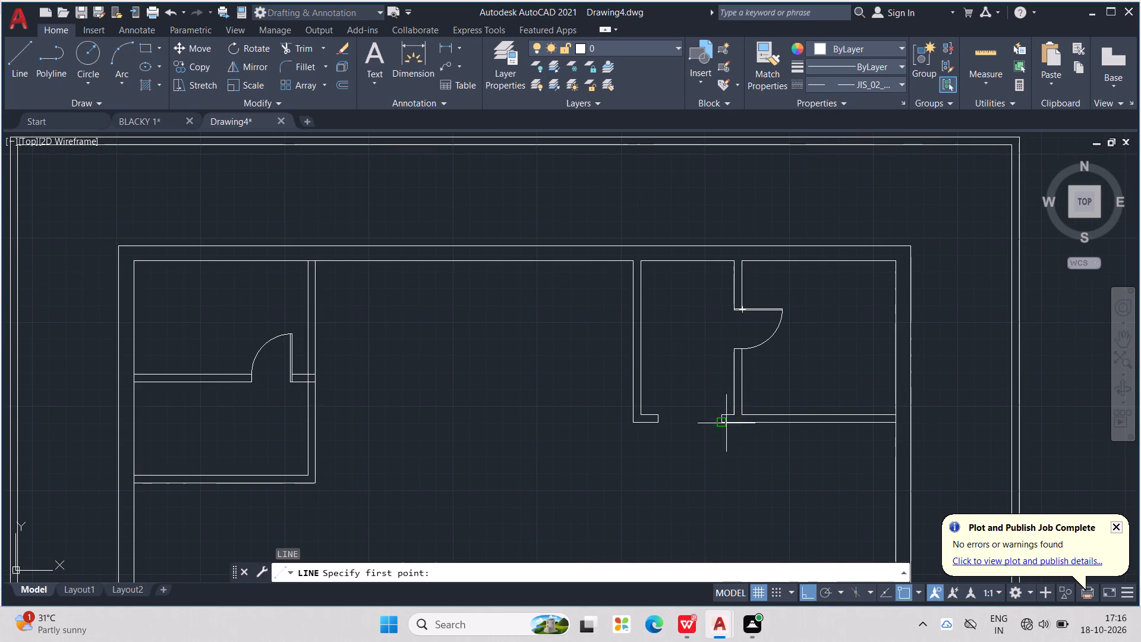
{"action": "scroll", "coordinate": [717, 414], "scroll_direction": "up", "scroll_amount": 2}
{"action": "middle_click_drag", "start_coordinate": [711, 370], "coordinate": [775, 312]}
{"action": "scroll", "coordinate": [780, 333], "scroll_direction": "up", "scroll_amount": 1}
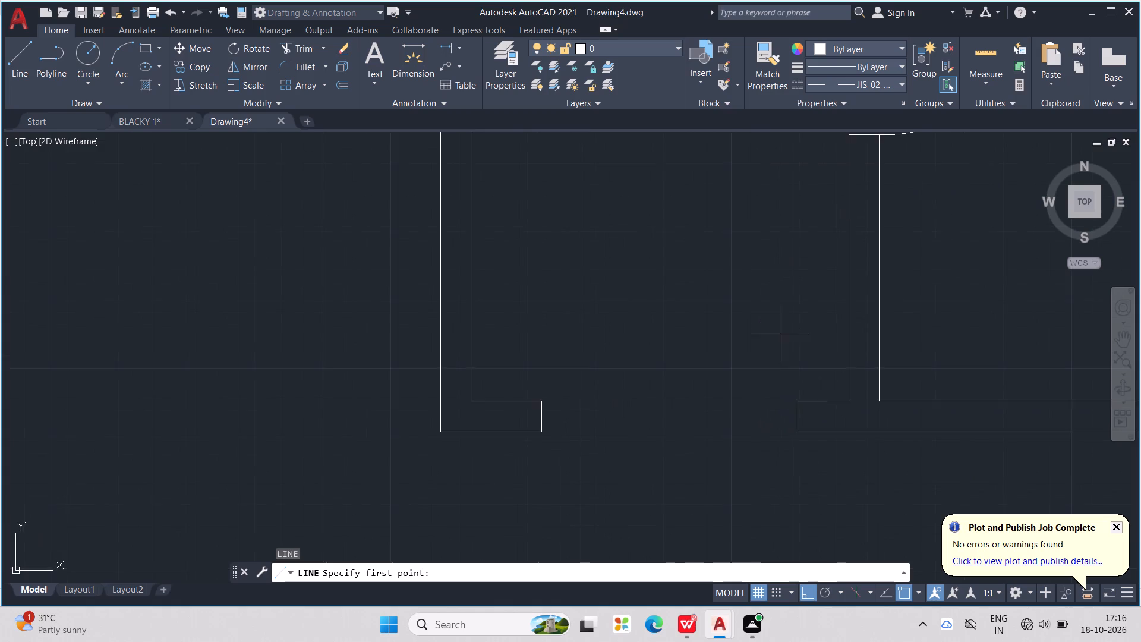
{"action": "scroll", "coordinate": [780, 333], "scroll_direction": "up", "scroll_amount": 1}
{"action": "left_click", "coordinate": [807, 444]}
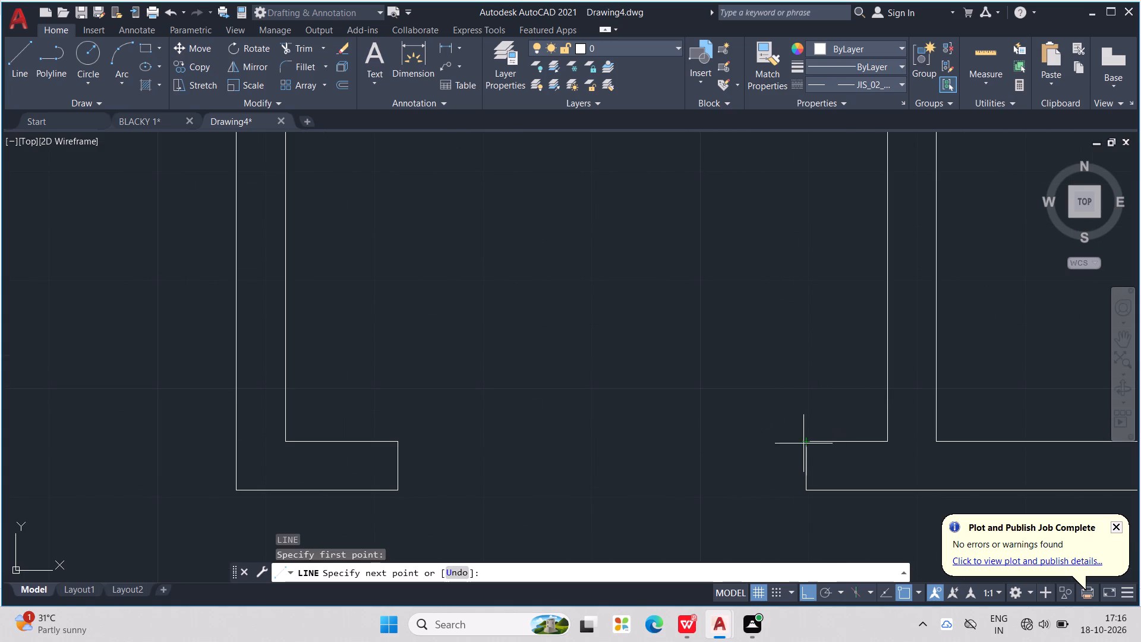
{"action": "middle_click_drag", "start_coordinate": [681, 424], "coordinate": [841, 408]}
{"action": "left_click", "coordinate": [553, 426]}
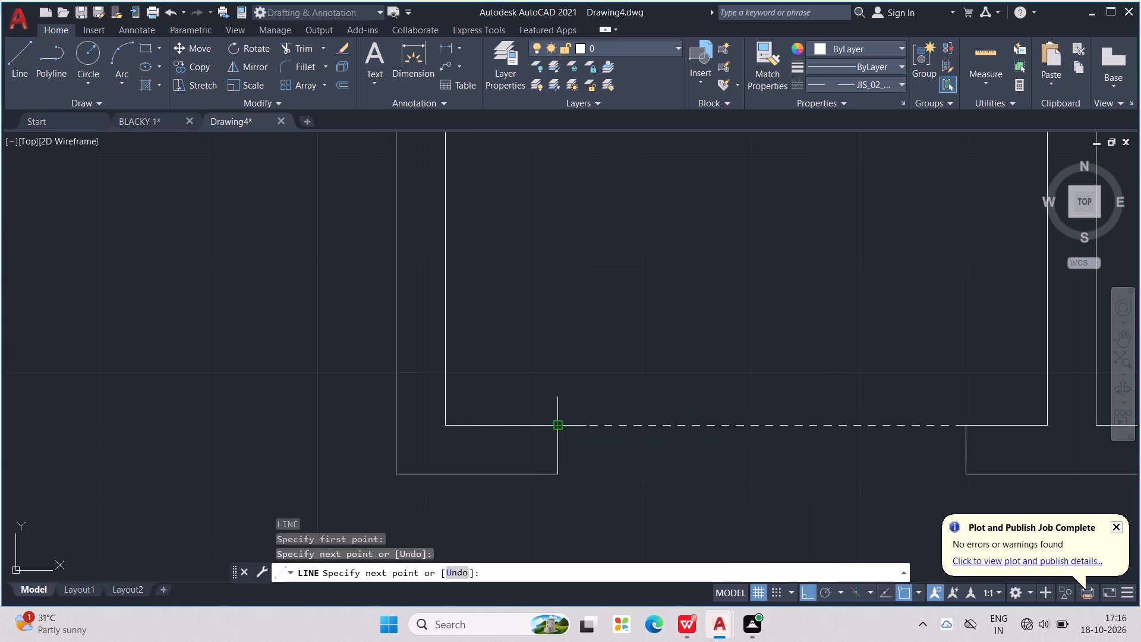
{"action": "key", "text": "Escape"}
{"action": "key", "text": "Escape"}
{"action": "key", "text": "Escape"}
{"action": "key", "text": "Escape"}
Draw a second dashed line across the small room's new opening along the bottom wall's outer face.
{"action": "key", "text": "l"}
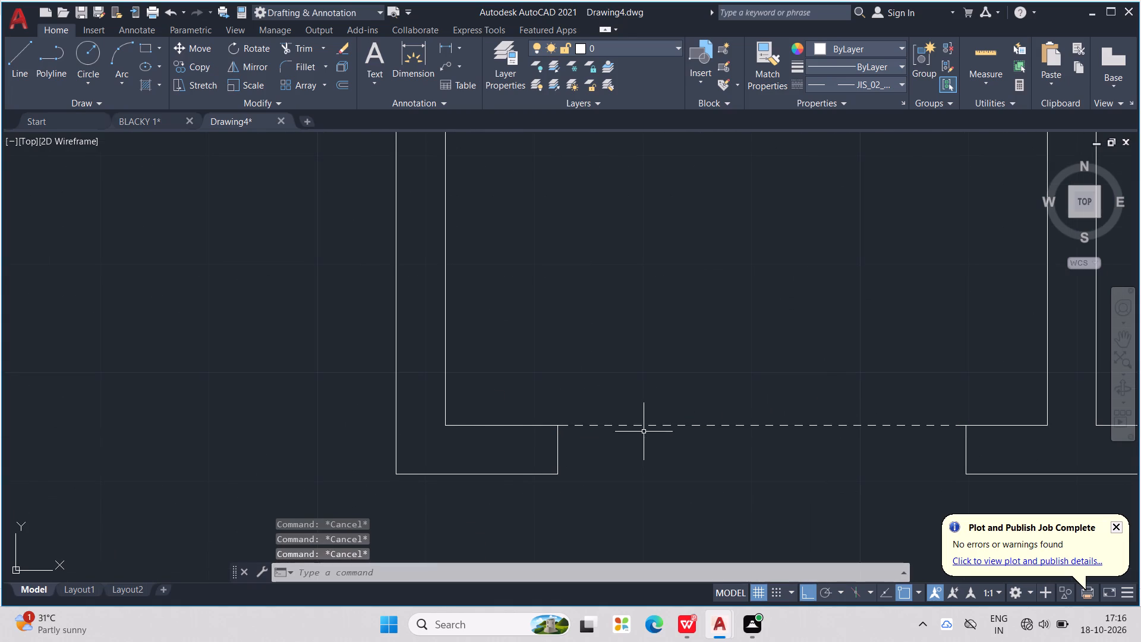
{"action": "key", "text": "Return"}
{"action": "middle_click_drag", "start_coordinate": [734, 464], "coordinate": [684, 387]}
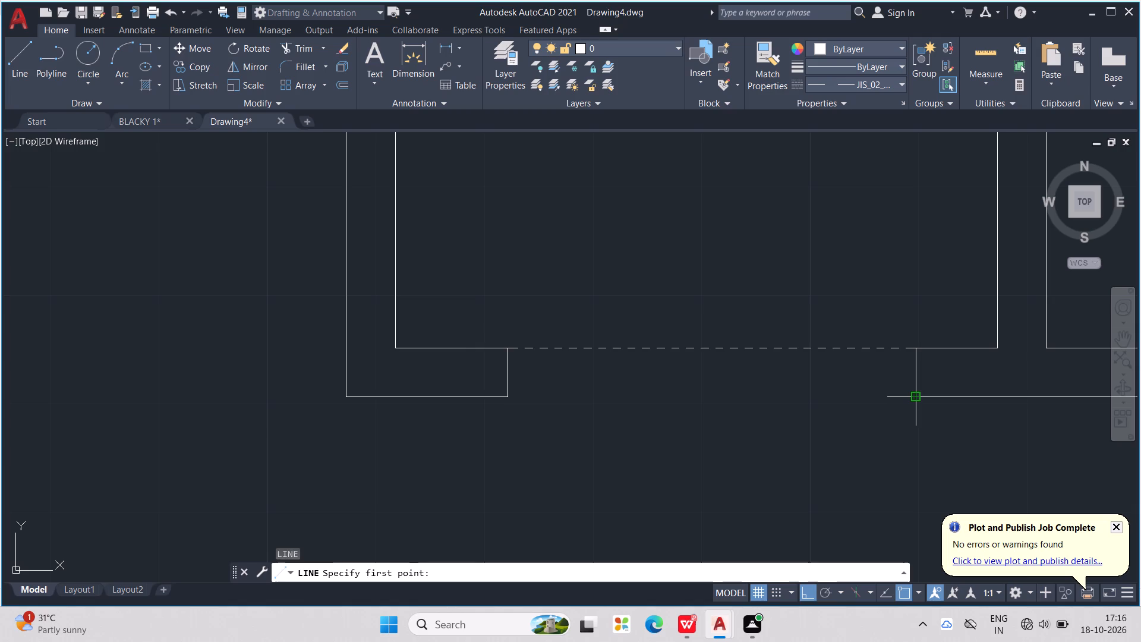
{"action": "left_click", "coordinate": [918, 399]}
{"action": "left_click", "coordinate": [508, 399]}
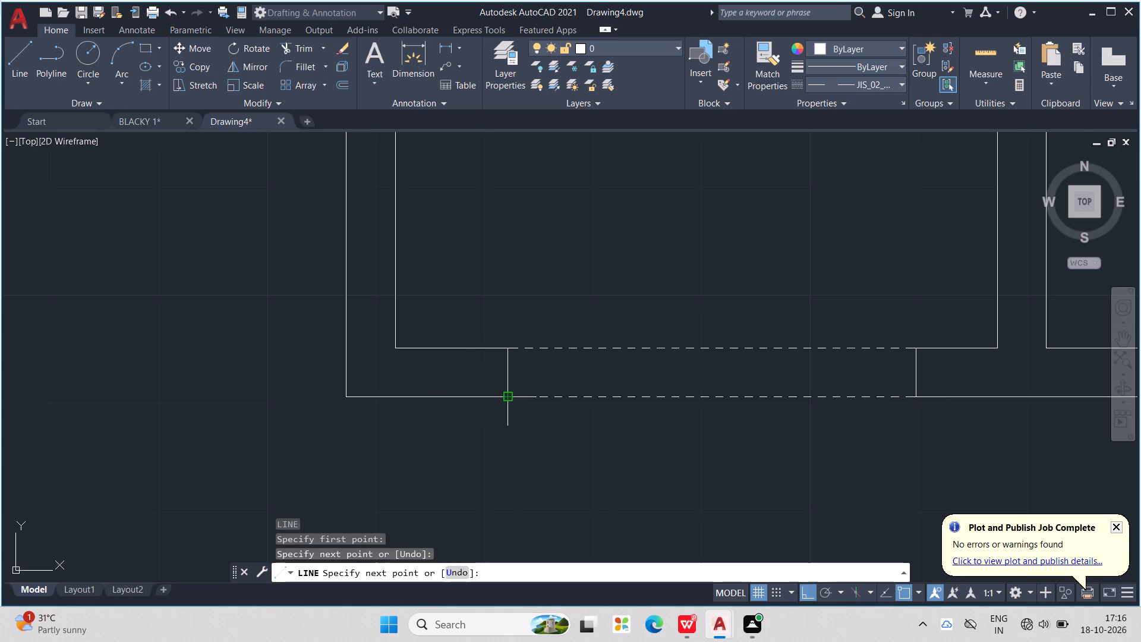
{"action": "scroll", "coordinate": [523, 377], "scroll_direction": "down", "scroll_amount": 3}
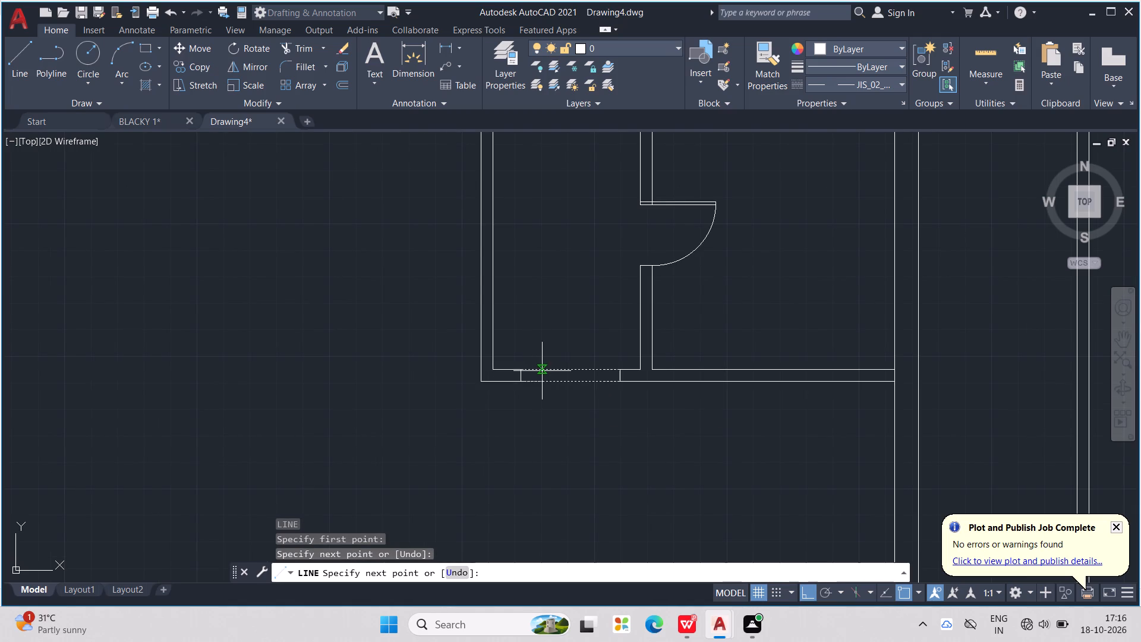
{"action": "key", "text": "Escape"}
{"action": "key", "text": "Escape"}
{"action": "key", "text": "Escape"}
{"action": "key", "text": "Escape"}
{"action": "key", "text": "Escape"}
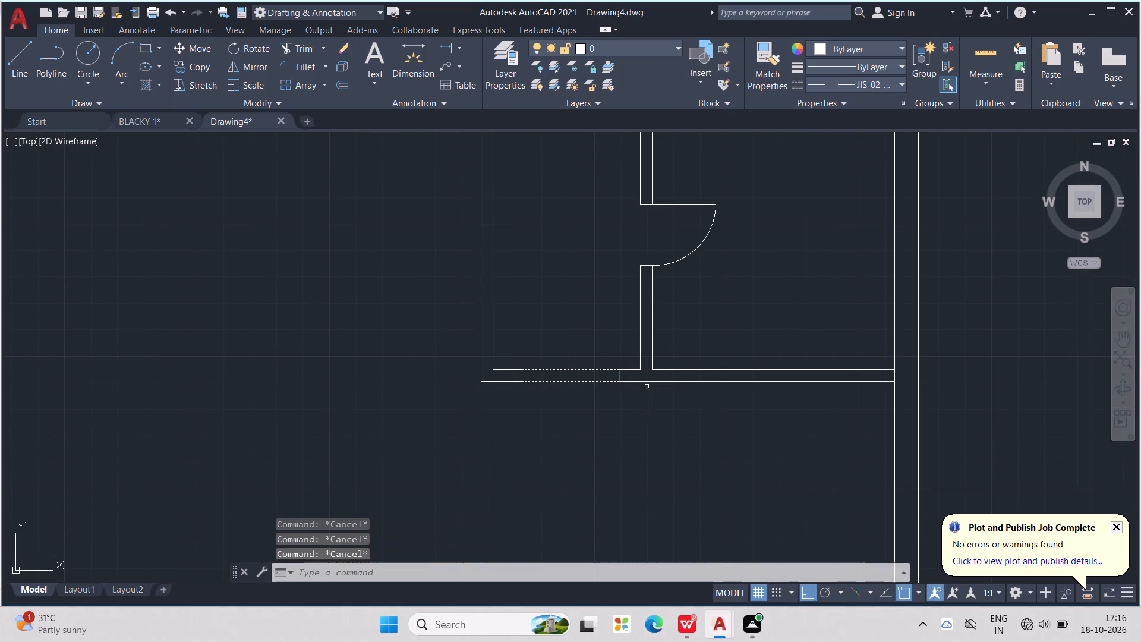
{"action": "middle_click_drag", "start_coordinate": [660, 422], "coordinate": [648, 366]}
{"action": "key", "text": "Escape"}
{"action": "key", "text": "Escape"}
{"action": "key", "text": "Escape"}
{"action": "key", "text": "Escape"}
{"action": "key", "text": "Escape"}
{"action": "key", "text": "Escape"}
{"action": "key", "text": "Escape"}
{"action": "key", "text": "Escape"}
{"action": "key", "text": "Escape"}
{"action": "key", "text": "Escape"}
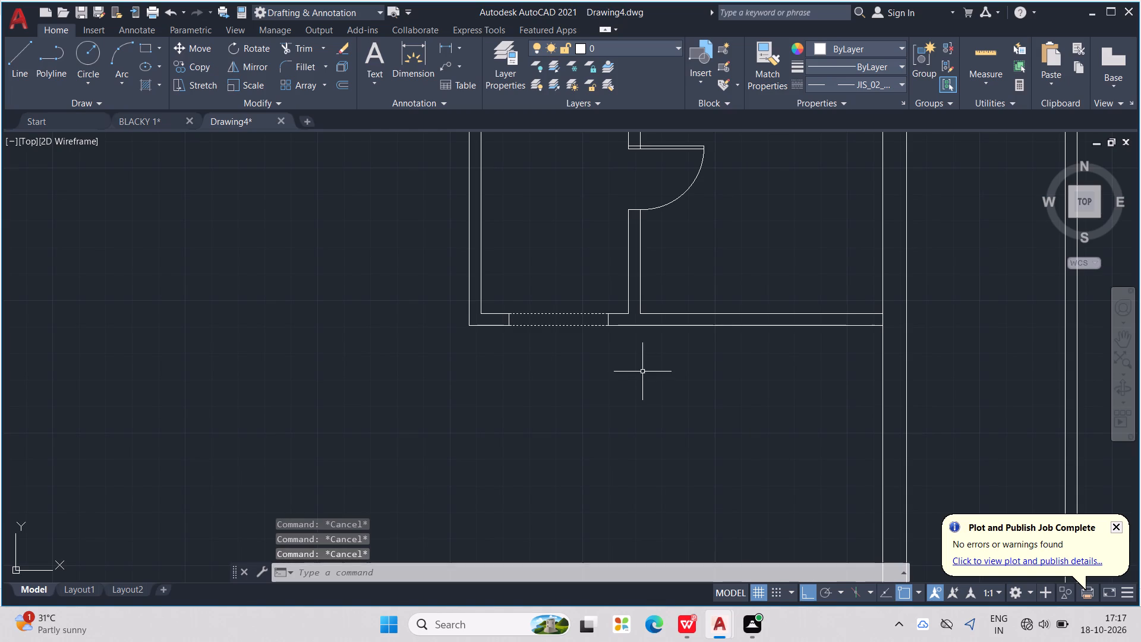
{"action": "key", "text": "Escape"}
{"action": "key", "text": "Escape"}
{"action": "key", "text": "Escape"}
Offset the inner line of the right building wall 13' toward the building's interior.
{"action": "type", "text": "OFF"}
{"action": "key", "text": "Return"}
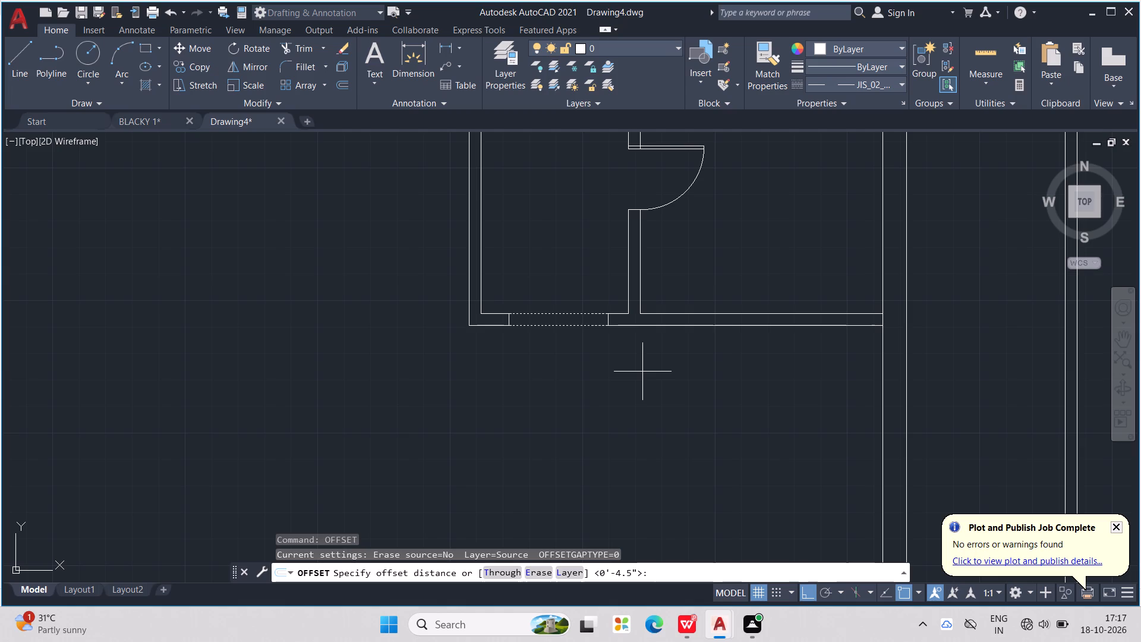
{"action": "type", "text": "13'"}
{"action": "key", "text": "Return"}
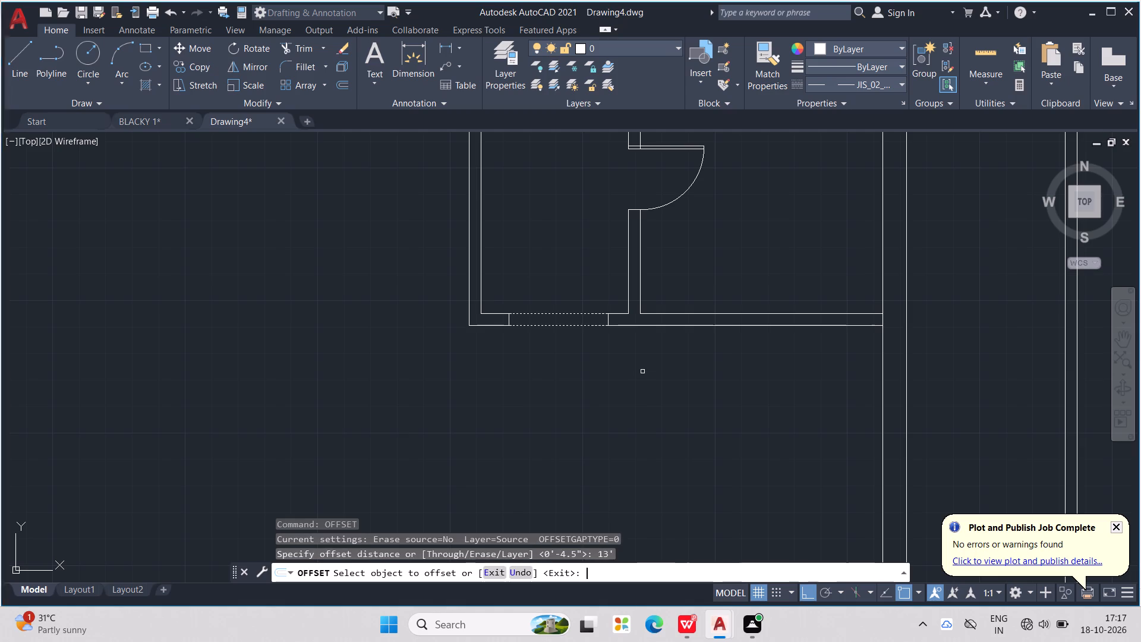
{"action": "scroll", "coordinate": [646, 370], "scroll_direction": "down", "scroll_amount": 2}
{"action": "middle_click_drag", "start_coordinate": [648, 378], "coordinate": [667, 291]}
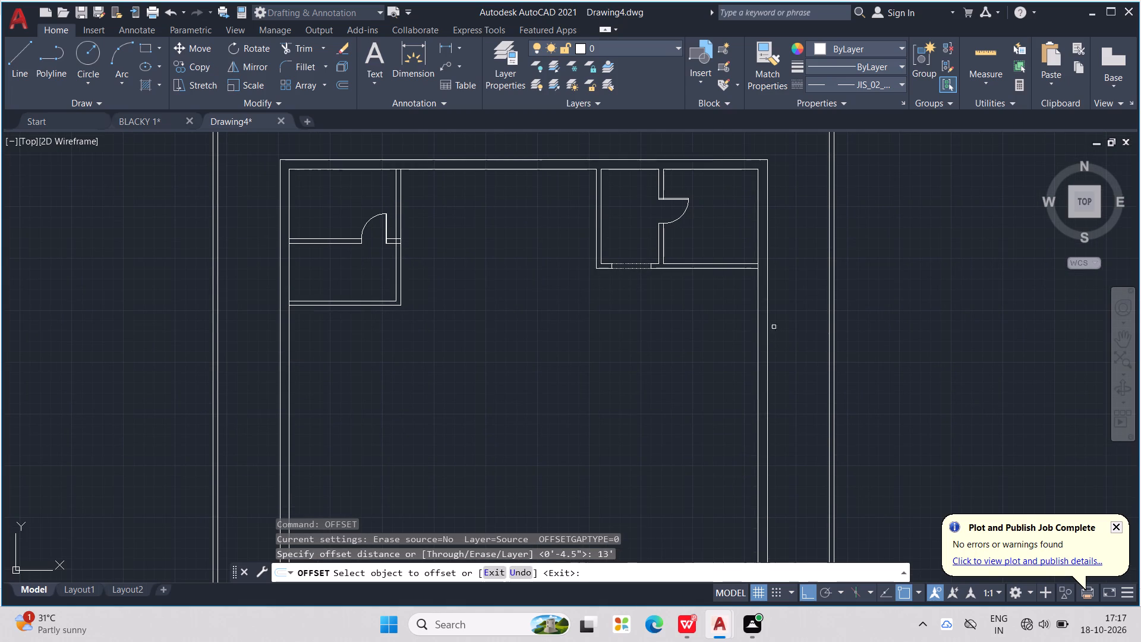
{"action": "left_click", "coordinate": [760, 327]}
{"action": "left_click", "coordinate": [757, 331]}
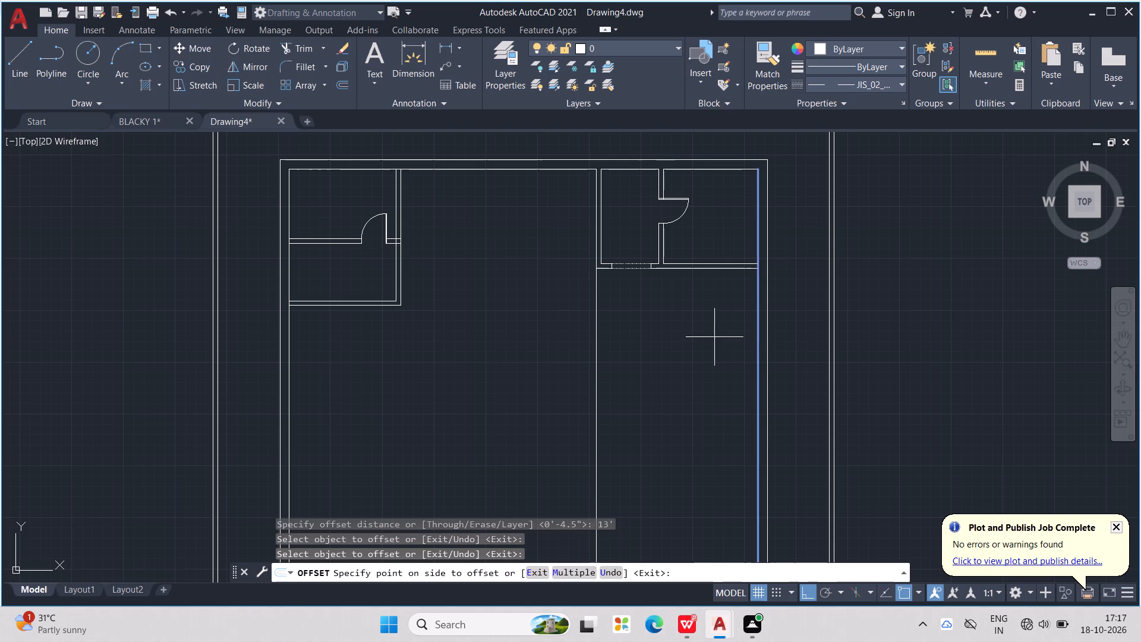
{"action": "left_click", "coordinate": [641, 340]}
{"action": "key", "text": "Escape"}
{"action": "key", "text": "Escape"}
{"action": "key", "text": "Escape"}
{"action": "key", "text": "Escape"}
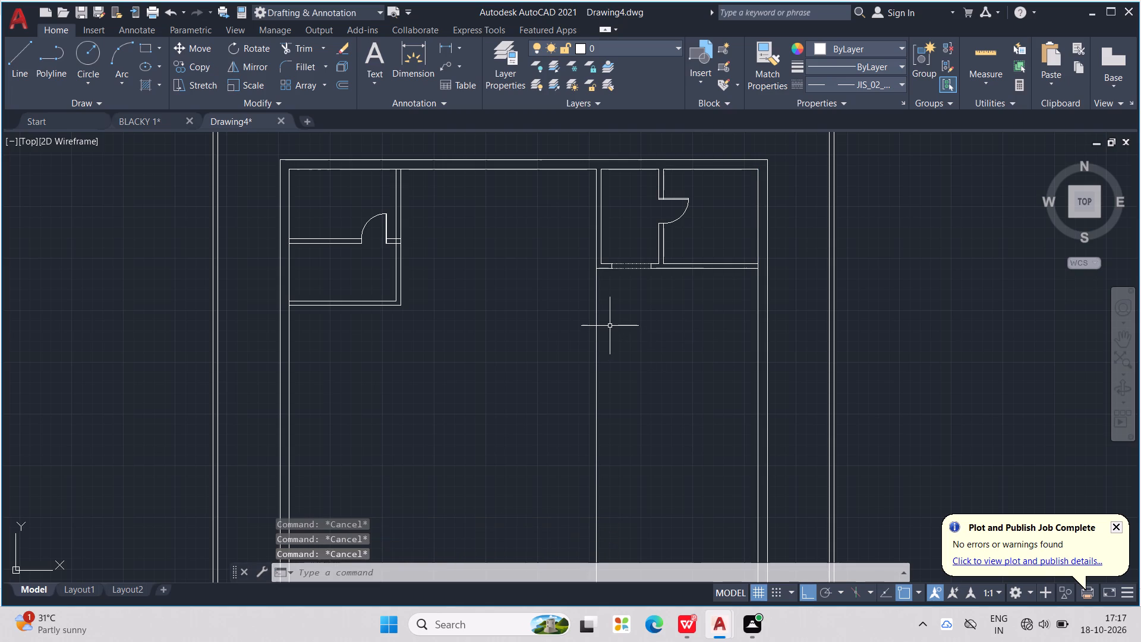
{"action": "key", "text": "Escape"}
{"action": "key", "text": "Escape"}
{"action": "key", "text": "Escape"}
{"action": "key", "text": "Escape"}
{"action": "key", "text": "Escape"}
{"action": "key", "text": "Escape"}
{"action": "key", "text": "Escape"}
{"action": "key", "text": "Escape"}
{"action": "key", "text": "Escape"}
{"action": "key", "text": "Escape"}
{"action": "key", "text": "Escape"}
{"action": "key", "text": "Escape"}
{"action": "key", "text": "Escape"}
{"action": "key", "text": "Escape"}
{"action": "key", "text": "Escape"}
{"action": "key", "text": "Escape"}
{"action": "key", "text": "Escape"}
{"action": "key", "text": "Escape"}
{"action": "key", "text": "Escape"}
{"action": "key", "text": "Escape"}
{"action": "key", "text": "Escape"}
Offset the new vertical line 9" toward the right building wall to give the partition its thickness.
{"action": "type", "text": "OFF"}
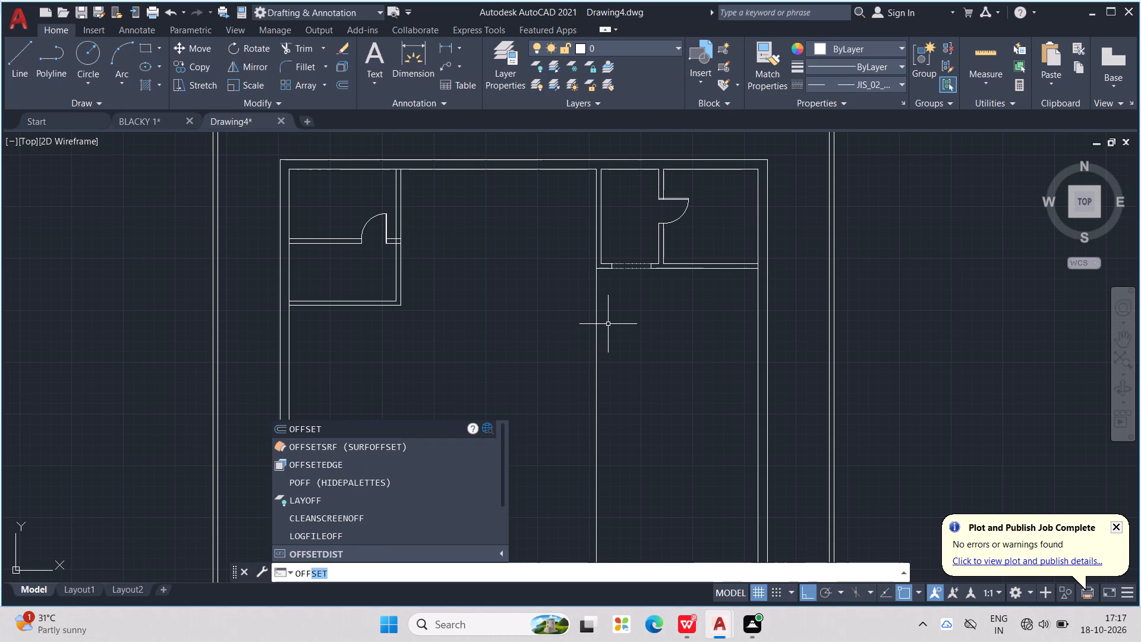
{"action": "key", "text": "Return"}
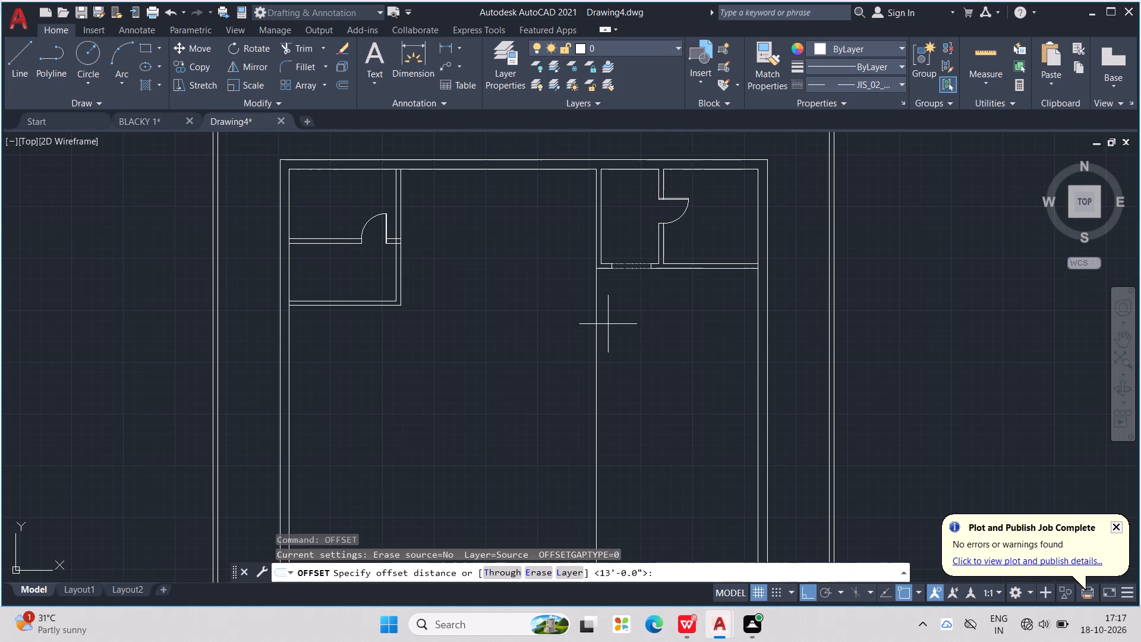
{"action": "type", "text": "9\""}
{"action": "key", "text": "Return"}
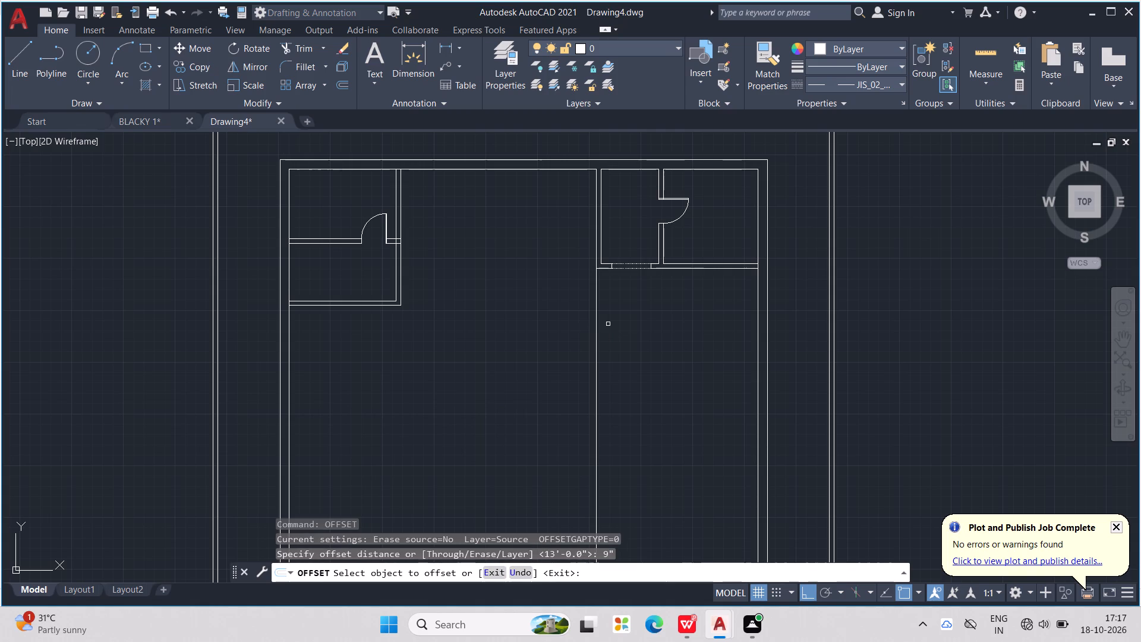
{"action": "left_click", "coordinate": [597, 310]}
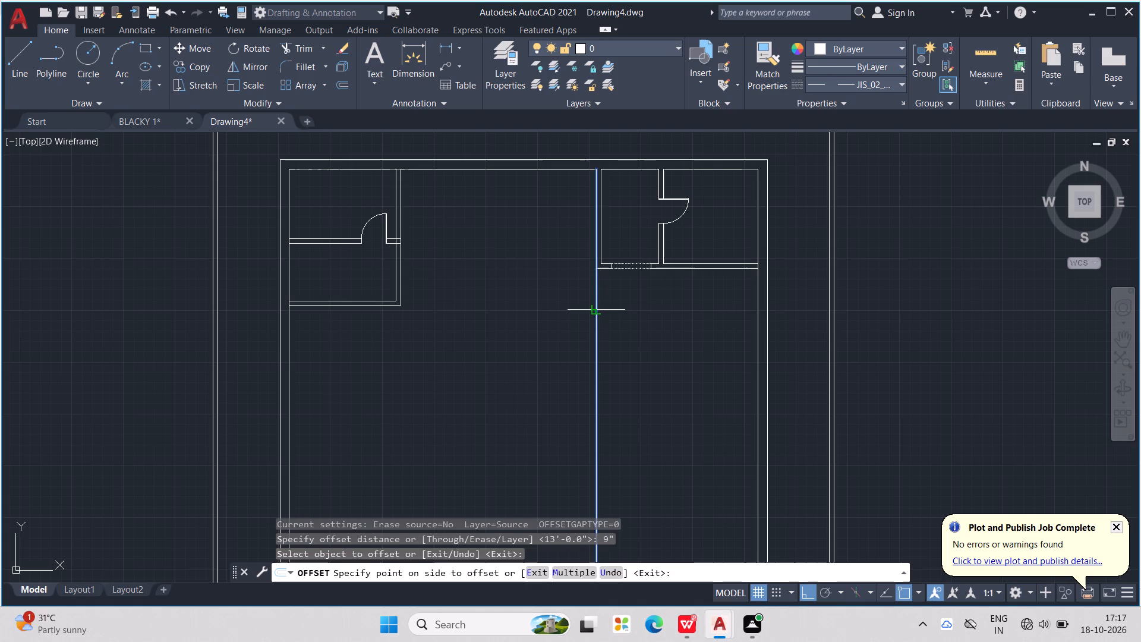
{"action": "left_click", "coordinate": [644, 310]}
{"action": "key", "text": "Escape"}
{"action": "key", "text": "Escape"}
{"action": "key", "text": "Escape"}
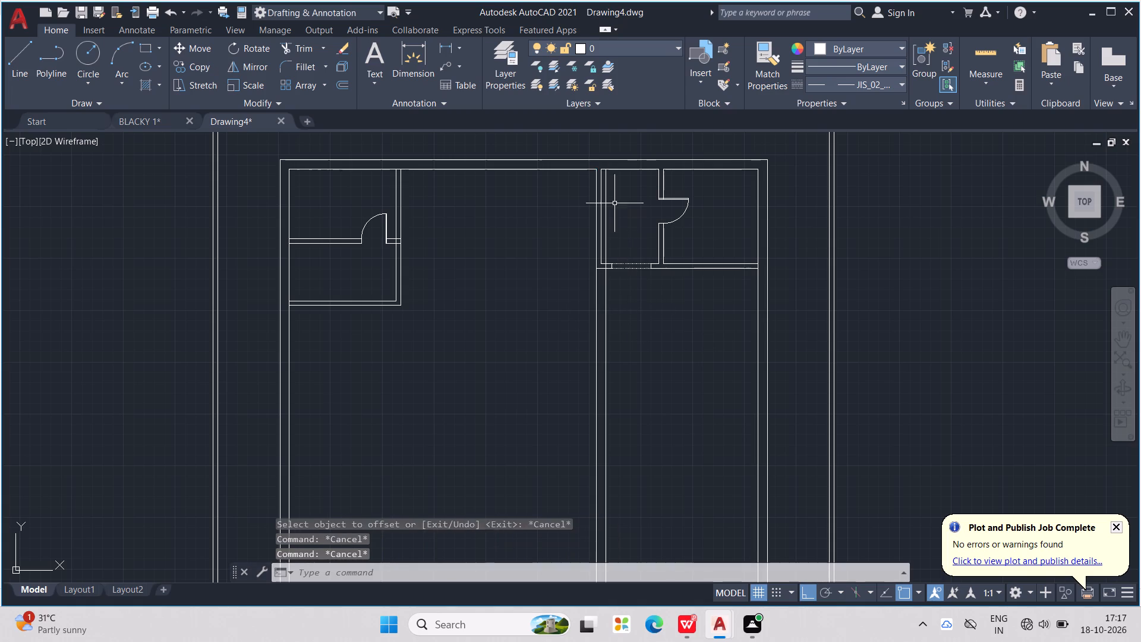
{"action": "key", "text": "Escape"}
Trim the part of the 9" offset line that runs through the small room above its bottom wall's outer face.
{"action": "scroll", "coordinate": [613, 193], "scroll_direction": "up", "scroll_amount": 1}
{"action": "key", "text": "Escape"}
{"action": "key", "text": "Escape"}
{"action": "key", "text": "Escape"}
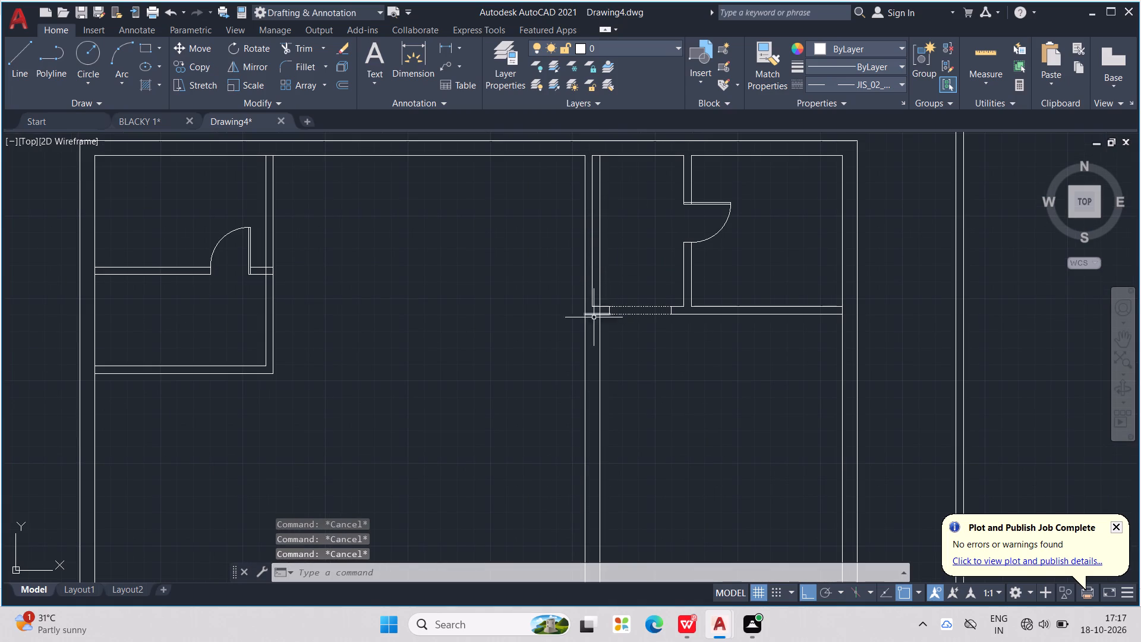
{"action": "scroll", "coordinate": [591, 327], "scroll_direction": "up", "scroll_amount": 7}
{"action": "scroll", "coordinate": [610, 276], "scroll_direction": "up", "scroll_amount": 2}
{"action": "middle_click_drag", "start_coordinate": [612, 275], "coordinate": [720, 287]}
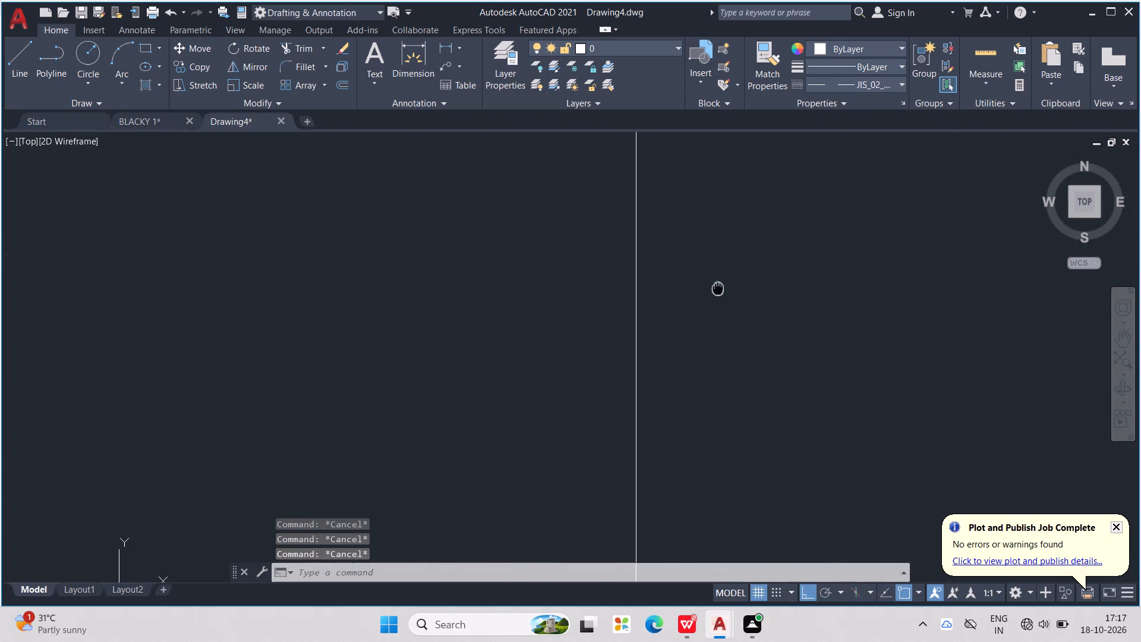
{"action": "middle_click_drag", "start_coordinate": [720, 287], "coordinate": [736, 188]}
{"action": "scroll", "coordinate": [737, 182], "scroll_direction": "down", "scroll_amount": 1}
{"action": "key", "text": "Escape"}
{"action": "key", "text": "Escape"}
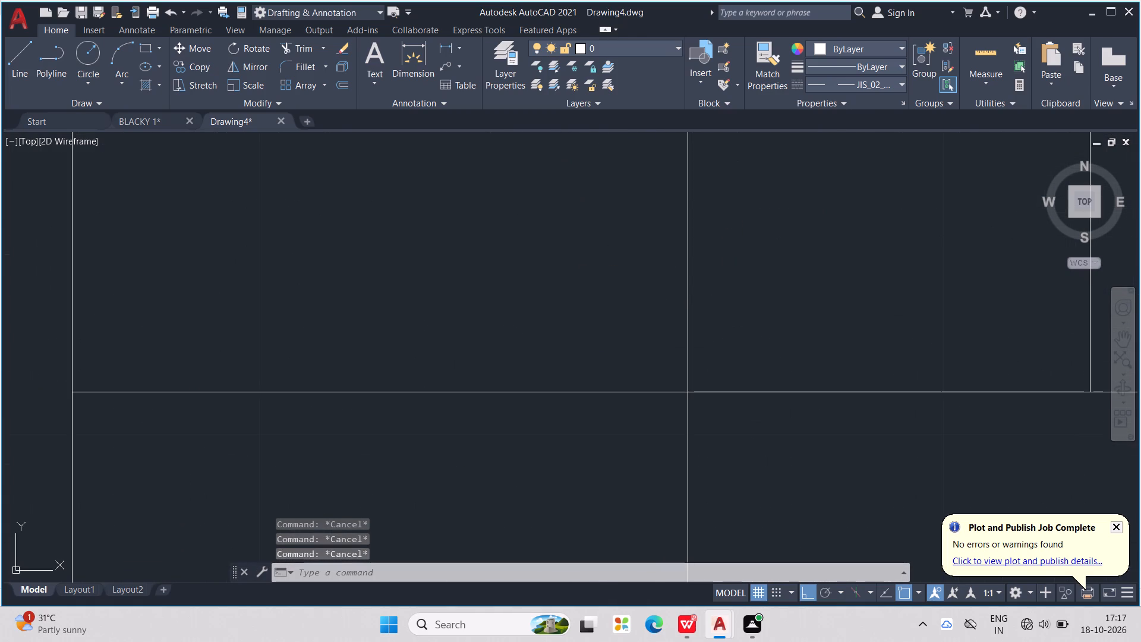
{"action": "type", "text": "TR"}
{"action": "key", "text": "Return"}
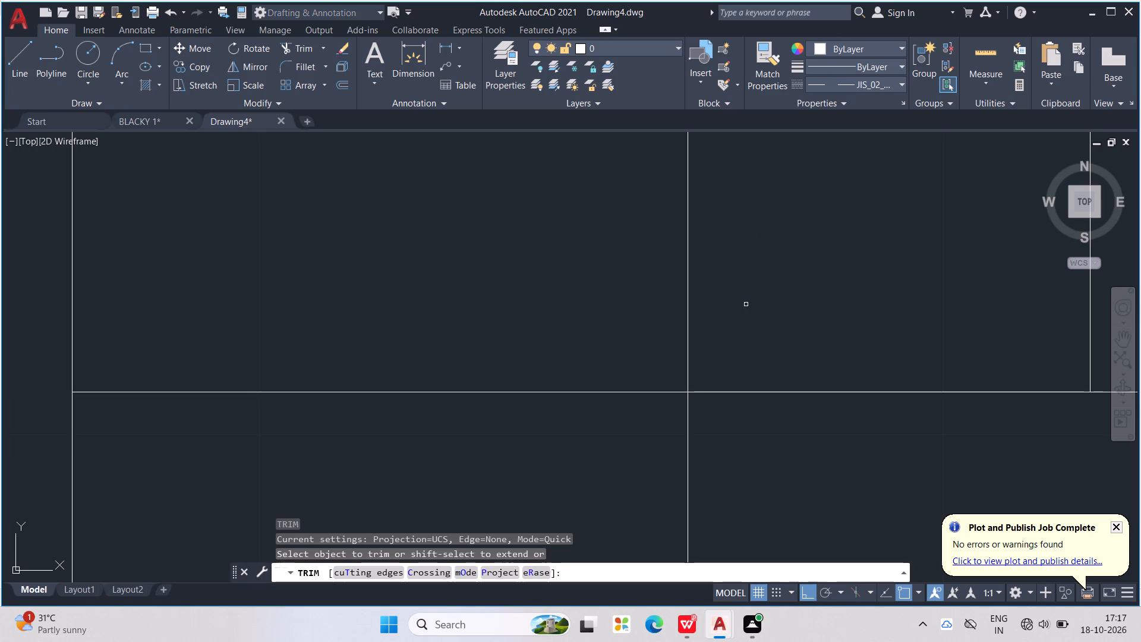
{"action": "left_click_drag", "start_coordinate": [728, 327], "coordinate": [666, 326]}
{"action": "scroll", "coordinate": [677, 300], "scroll_direction": "down", "scroll_amount": 6}
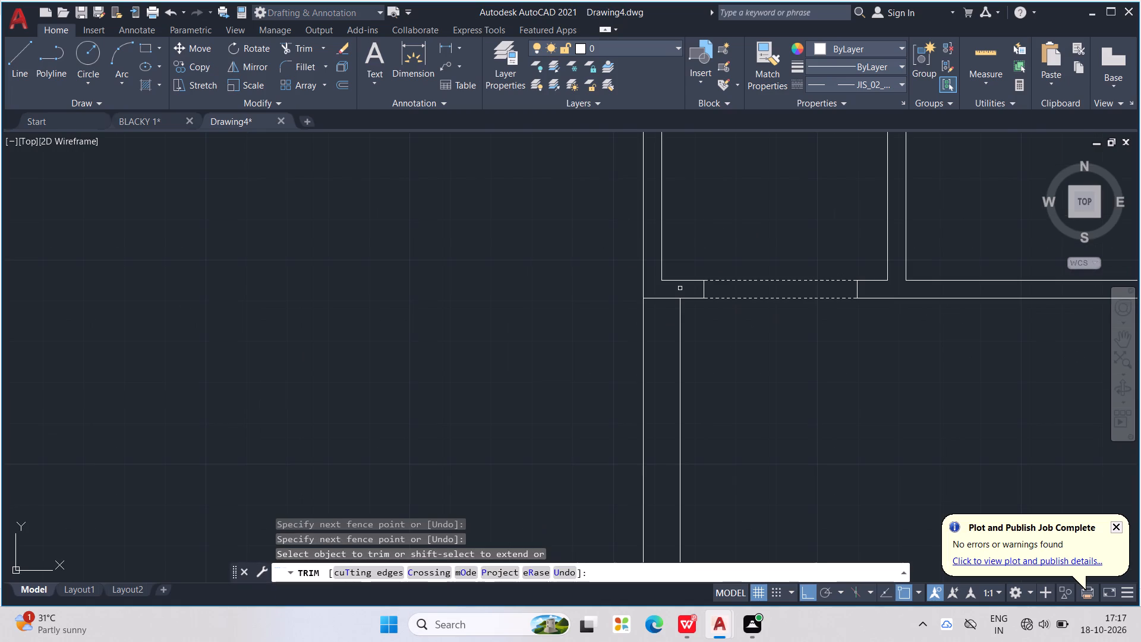
{"action": "key", "text": "Escape"}
{"action": "key", "text": "Escape"}
{"action": "key", "text": "Escape"}
{"action": "key", "text": "Escape"}
{"action": "key", "text": "Escape"}
{"action": "middle_click_drag", "start_coordinate": [707, 346], "coordinate": [663, 311]}
{"action": "key", "text": "Escape"}
{"action": "key", "text": "Escape"}
{"action": "key", "text": "Escape"}
{"action": "scroll", "coordinate": [705, 319], "scroll_direction": "down", "scroll_amount": 1}
{"action": "key", "text": "Escape"}
{"action": "middle_click_drag", "start_coordinate": [698, 303], "coordinate": [646, 272]}
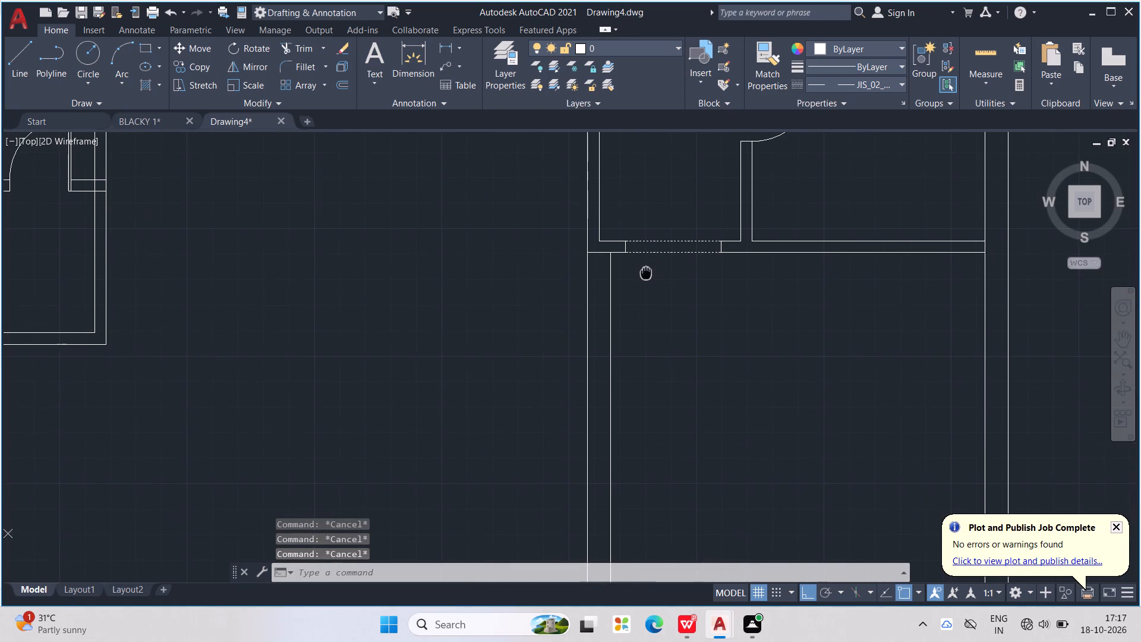
{"action": "key", "text": "Escape"}
{"action": "middle_click_drag", "start_coordinate": [646, 272], "coordinate": [645, 272]}
{"action": "key", "text": "Escape"}
{"action": "key", "text": "Escape"}
{"action": "key", "text": "Escape"}
{"action": "key", "text": "Escape"}
{"action": "key", "text": "Escape"}
{"action": "key", "text": "Escape"}
Offset the outer line of the upper-right rooms' bottom wall 15'6" downward into the space below.
{"action": "type", "text": "OFF"}
{"action": "key", "text": "Return"}
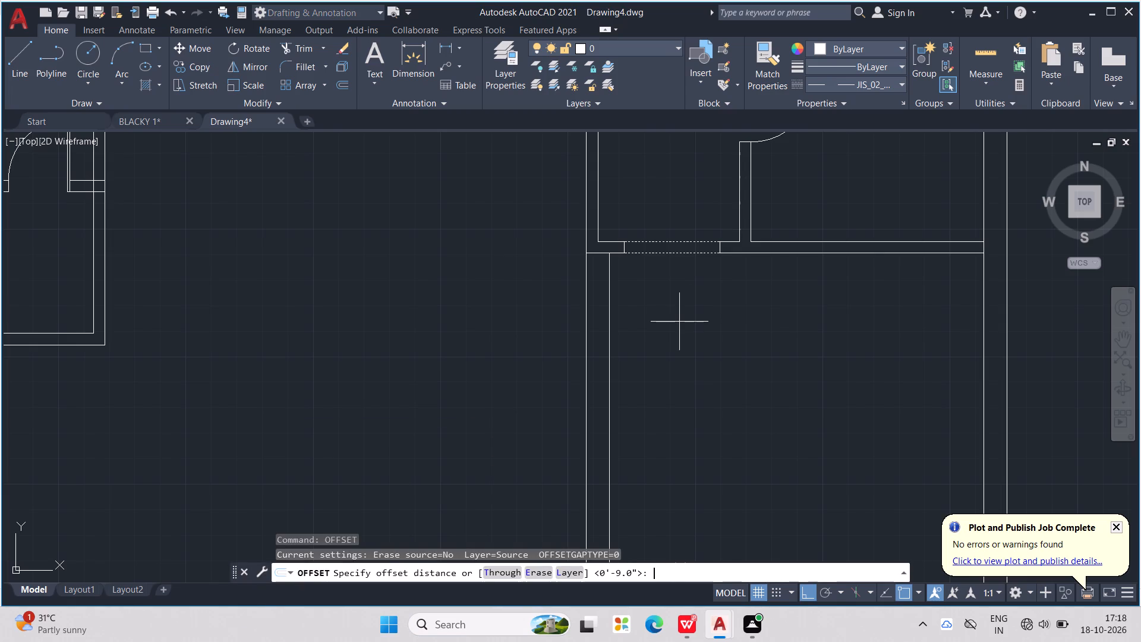
{"action": "type", "text": "15'6"}
{"action": "key", "text": "shift+quotedbl"}
{"action": "key", "text": "Return"}
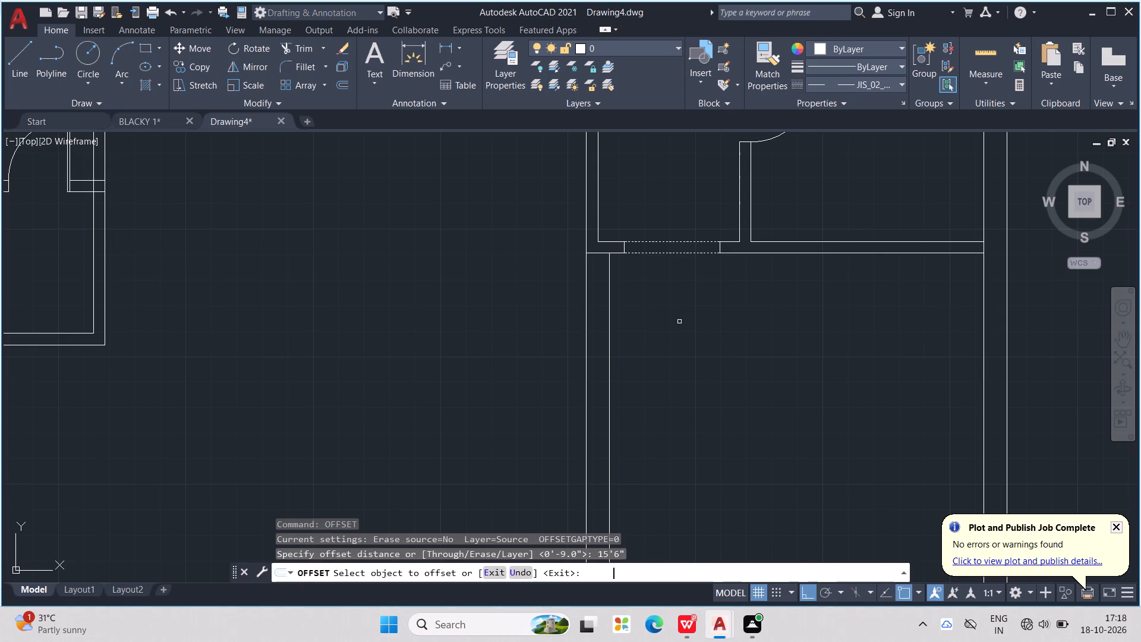
{"action": "scroll", "coordinate": [678, 255], "scroll_direction": "down", "scroll_amount": 2}
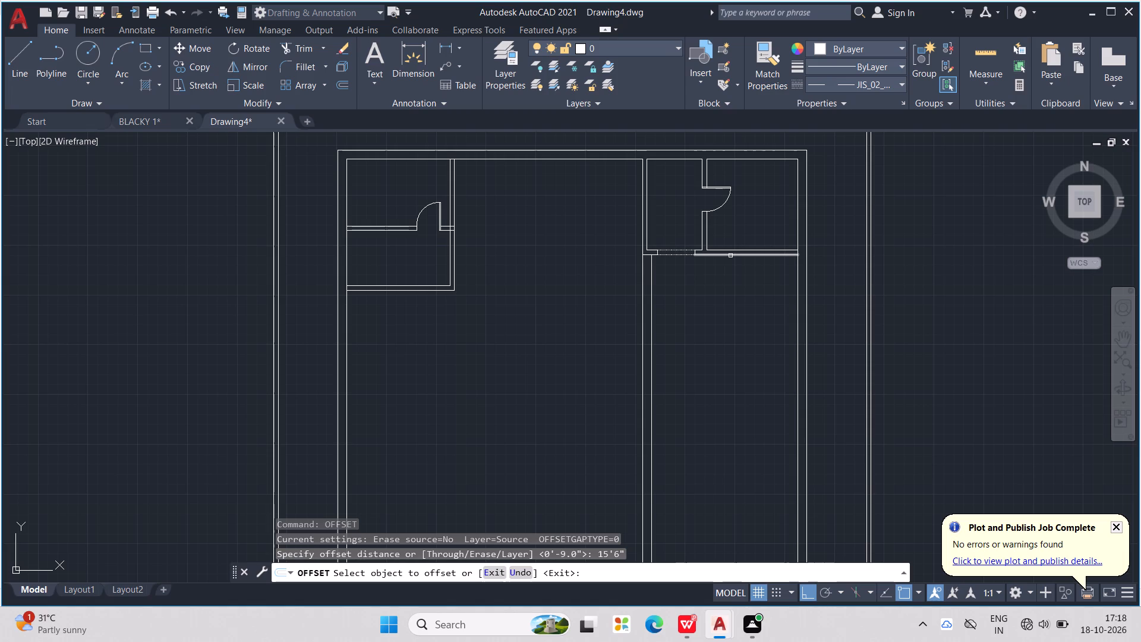
{"action": "left_click", "coordinate": [730, 254]}
{"action": "left_click", "coordinate": [726, 319]}
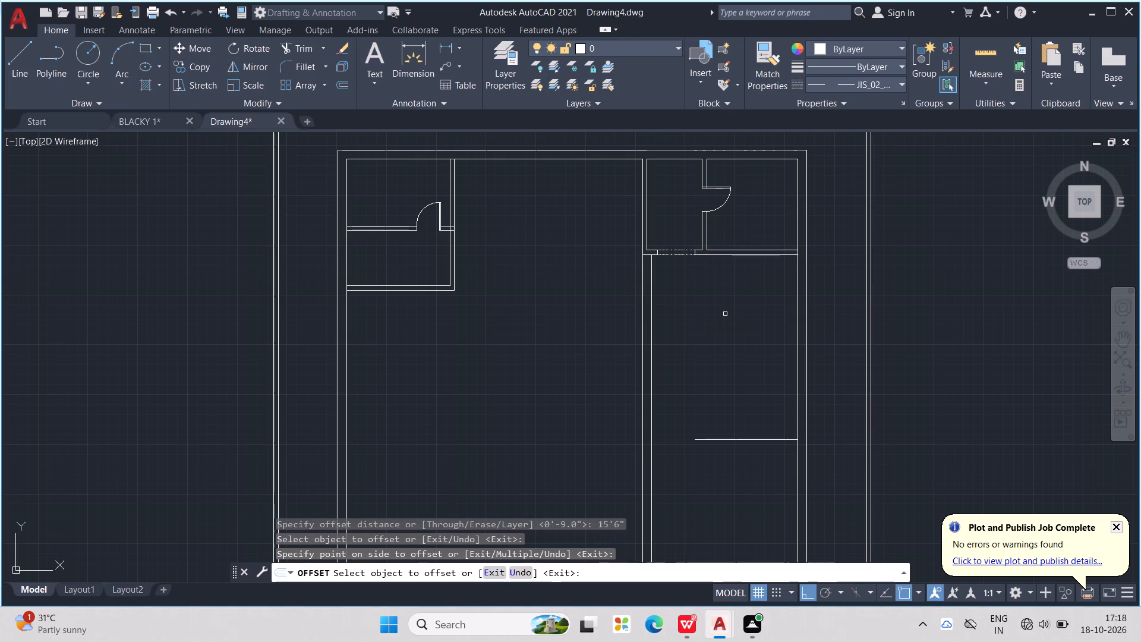
{"action": "scroll", "coordinate": [725, 311], "scroll_direction": "down", "scroll_amount": 2}
{"action": "middle_click_drag", "start_coordinate": [723, 305], "coordinate": [708, 257]}
{"action": "key", "text": "Escape"}
{"action": "key", "text": "Escape"}
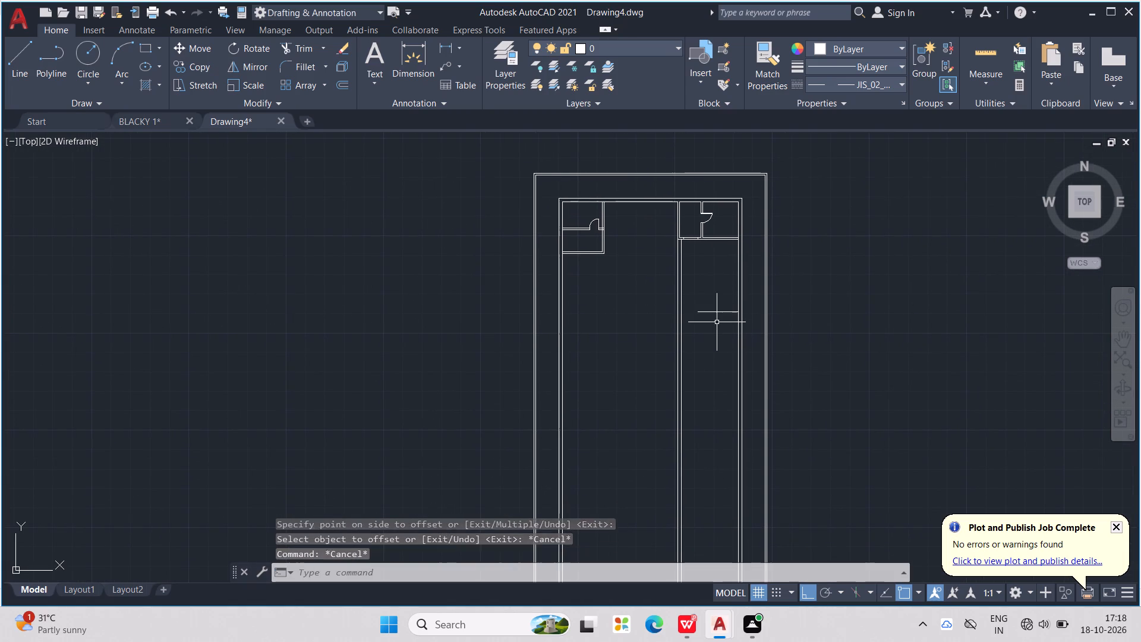
{"action": "key", "text": "Escape"}
{"action": "key", "text": "Escape"}
{"action": "key", "text": "Escape"}
Extend the 15'6" offset line to the inner face of the new 9" vertical wall.
{"action": "key", "text": "e"}
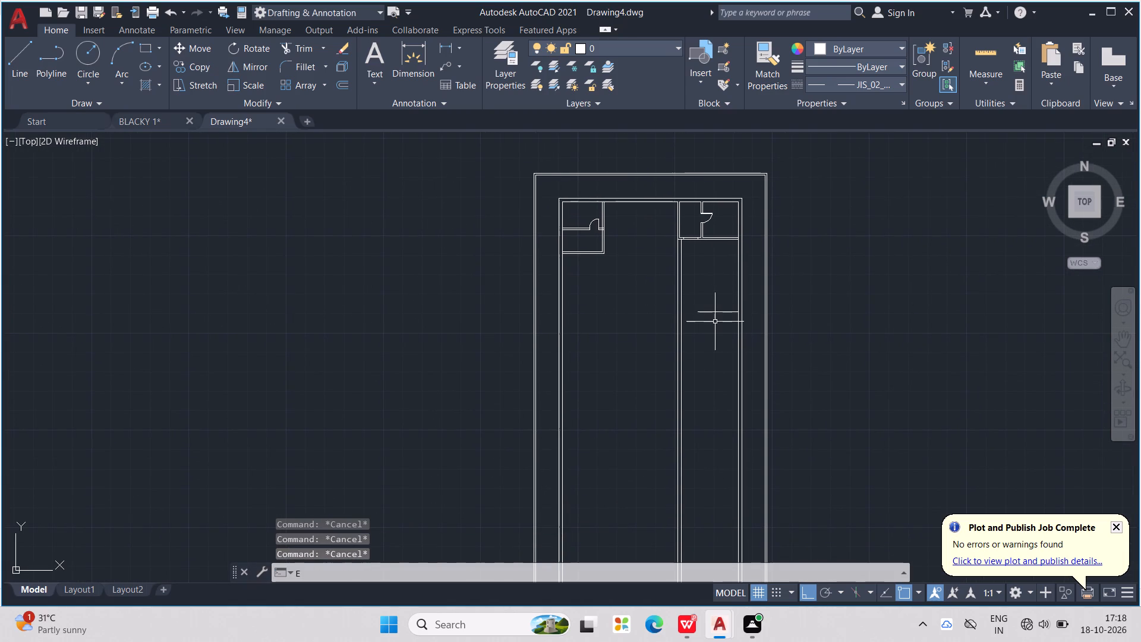
{"action": "key", "text": "Escape"}
{"action": "key", "text": "Escape"}
{"action": "key", "text": "Escape"}
{"action": "key", "text": "Escape"}
{"action": "key", "text": "Escape"}
{"action": "key", "text": "Escape"}
{"action": "key", "text": "Escape"}
{"action": "key", "text": "Escape"}
{"action": "key", "text": "Escape"}
{"action": "key", "text": "Escape"}
{"action": "key", "text": "Escape"}
{"action": "key", "text": "Escape"}
{"action": "key", "text": "Escape"}
{"action": "key", "text": "Escape"}
{"action": "key", "text": "Escape"}
{"action": "key", "text": "Escape"}
{"action": "key", "text": "Escape"}
{"action": "key", "text": "Escape"}
{"action": "key", "text": "Escape"}
{"action": "key", "text": "Escape"}
{"action": "key", "text": "e"}
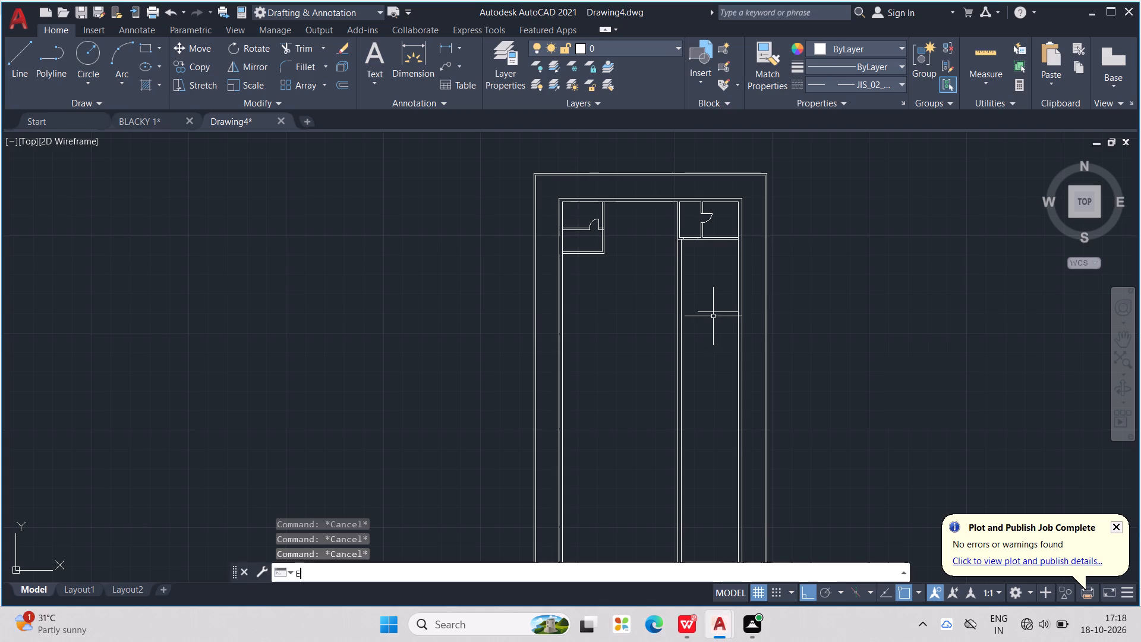
{"action": "key", "text": "x"}
{"action": "key", "text": "Return"}
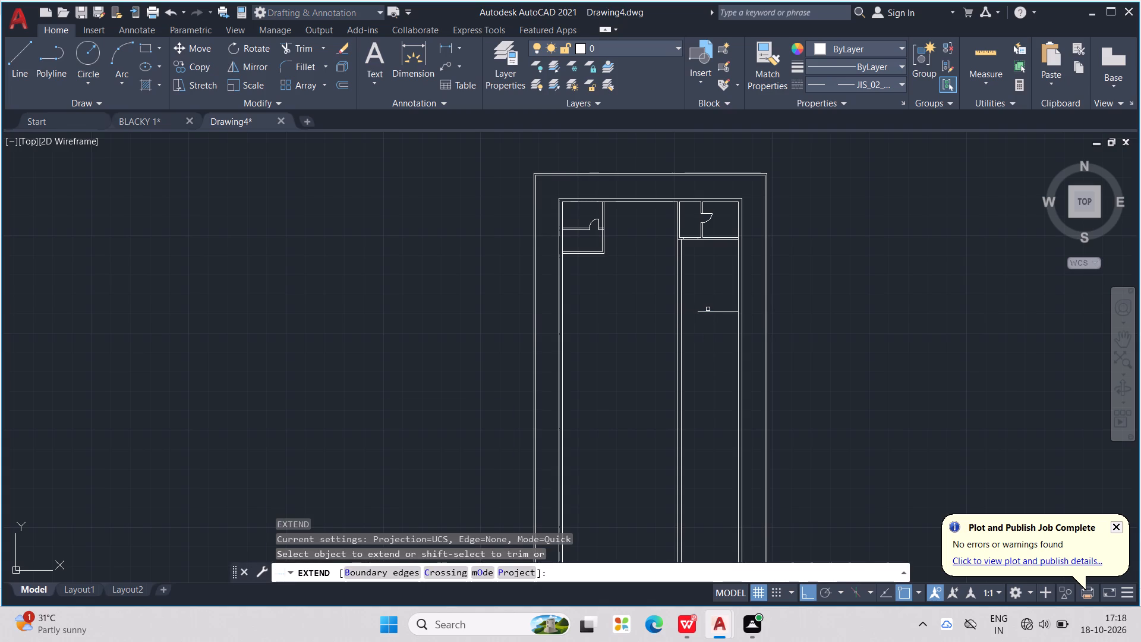
{"action": "left_click", "coordinate": [707, 313]}
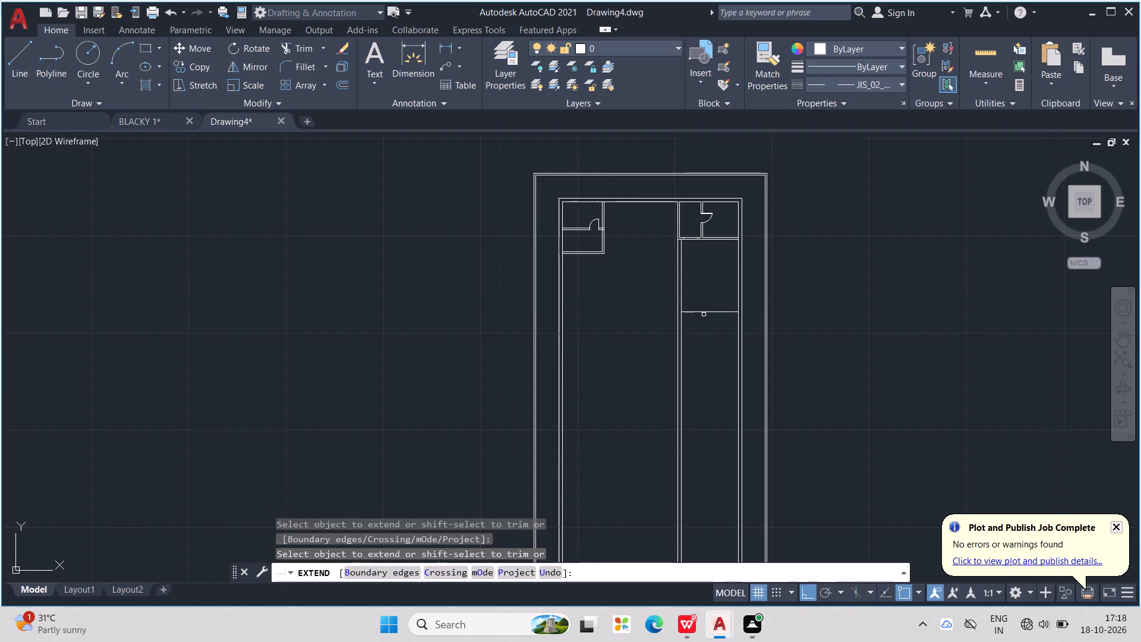
Extend the 15'6" offset line across the 9" vertical wall to its outer face.
{"action": "left_click", "coordinate": [703, 313]}
{"action": "key", "text": "Escape"}
{"action": "key", "text": "Escape"}
{"action": "key", "text": "Escape"}
{"action": "key", "text": "Escape"}
{"action": "key", "text": "Escape"}
{"action": "key", "text": "Escape"}
{"action": "key", "text": "Escape"}
{"action": "key", "text": "Escape"}
{"action": "key", "text": "Escape"}
{"action": "key", "text": "Escape"}
{"action": "key", "text": "Escape"}
{"action": "key", "text": "Escape"}
{"action": "key", "text": "Escape"}
{"action": "scroll", "coordinate": [698, 310], "scroll_direction": "up", "scroll_amount": 2}
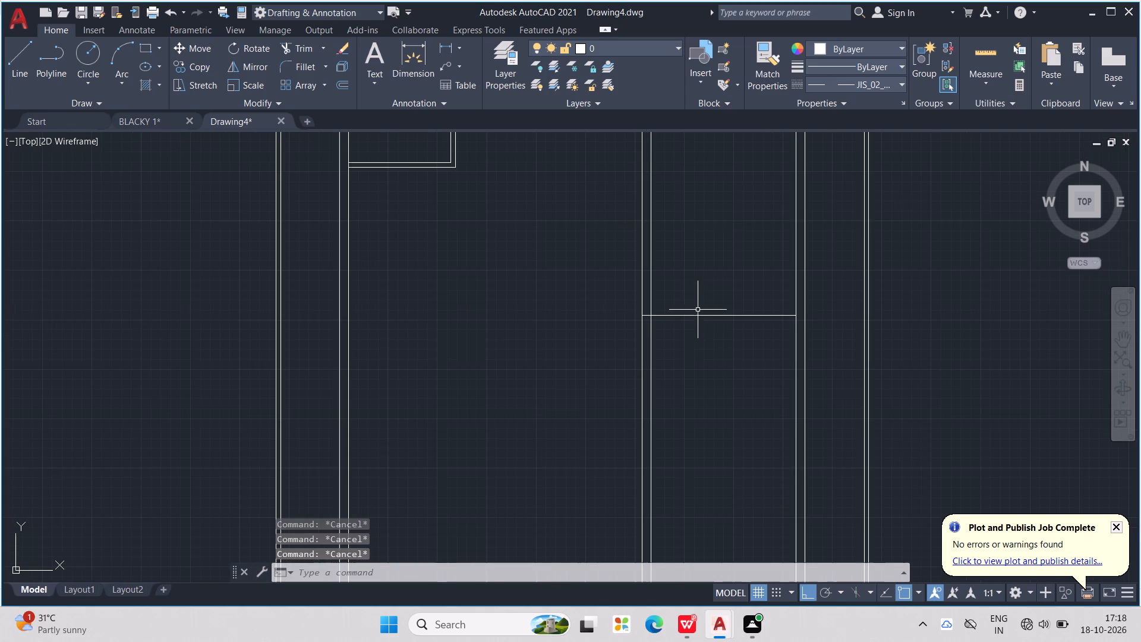
{"action": "key", "text": "Escape"}
{"action": "key", "text": "Escape"}
{"action": "key", "text": "Escape"}
{"action": "key", "text": "Escape"}
{"action": "key", "text": "Escape"}
{"action": "key", "text": "Escape"}
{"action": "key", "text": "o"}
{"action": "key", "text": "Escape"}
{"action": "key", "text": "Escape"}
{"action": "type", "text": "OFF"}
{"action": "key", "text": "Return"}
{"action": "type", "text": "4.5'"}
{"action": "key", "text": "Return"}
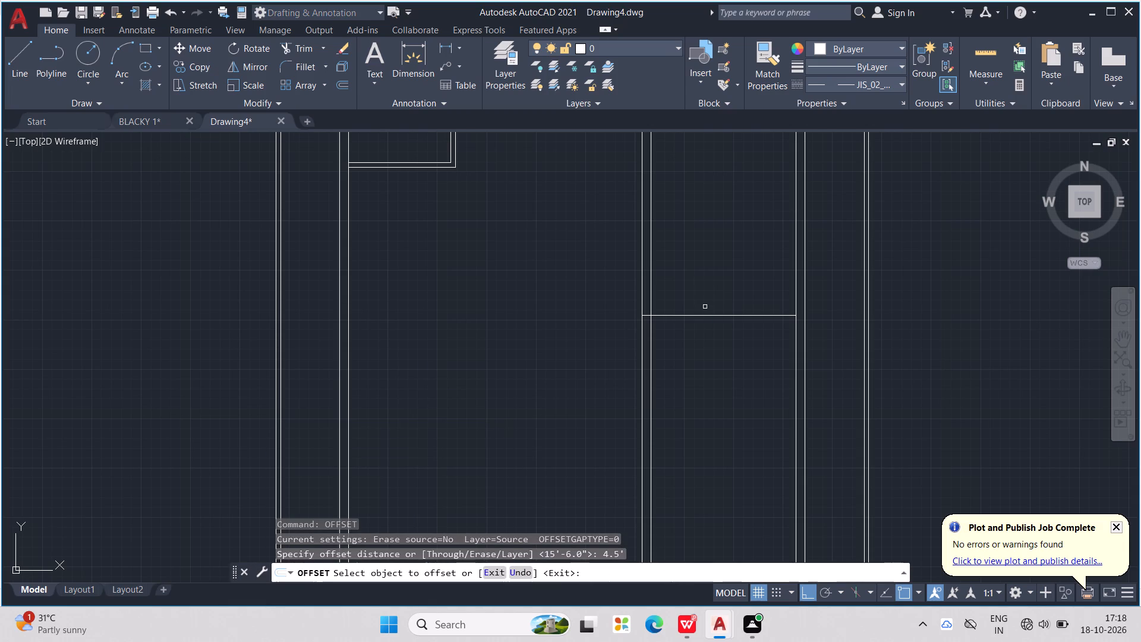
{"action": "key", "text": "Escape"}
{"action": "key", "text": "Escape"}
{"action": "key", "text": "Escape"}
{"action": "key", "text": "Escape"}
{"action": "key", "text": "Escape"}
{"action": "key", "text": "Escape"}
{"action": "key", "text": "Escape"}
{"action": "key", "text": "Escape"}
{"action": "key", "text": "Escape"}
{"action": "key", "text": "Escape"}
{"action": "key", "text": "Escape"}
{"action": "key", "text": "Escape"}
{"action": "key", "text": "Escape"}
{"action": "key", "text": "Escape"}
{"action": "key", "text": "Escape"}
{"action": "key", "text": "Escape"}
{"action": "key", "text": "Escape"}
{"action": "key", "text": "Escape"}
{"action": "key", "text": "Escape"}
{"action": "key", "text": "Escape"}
Offset the room's new bottom line 4.5" upward to give the partition its thickness.
{"action": "type", "text": "OFF"}
{"action": "key", "text": "Return"}
{"action": "type", "text": "4.5\""}
{"action": "key", "text": "Return"}
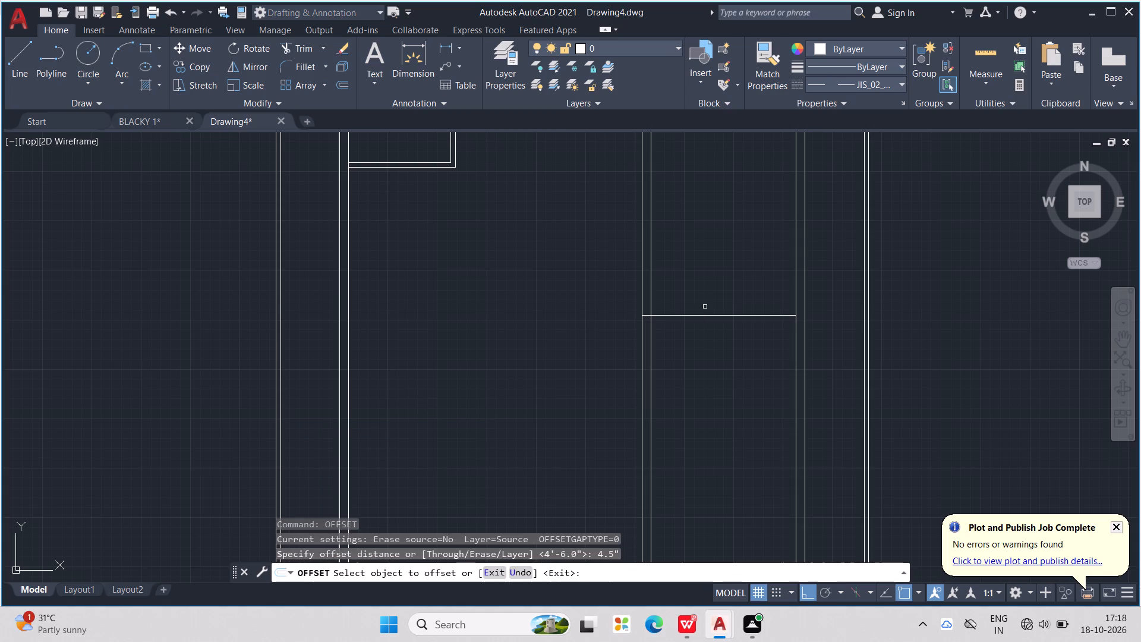
{"action": "left_click", "coordinate": [707, 314]}
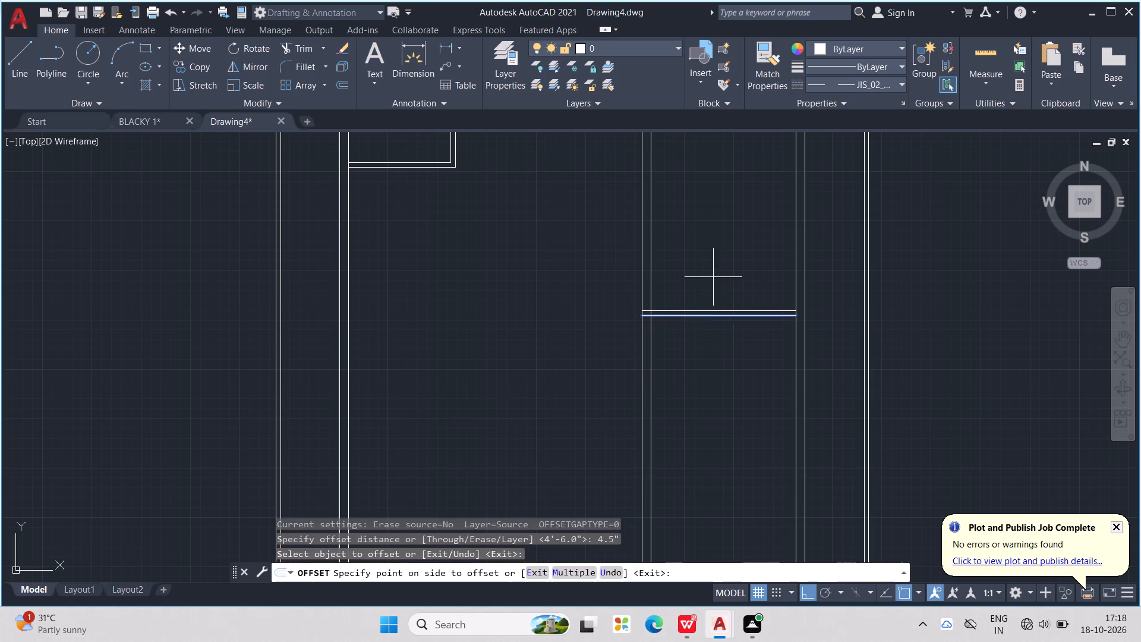
{"action": "left_click", "coordinate": [713, 277]}
{"action": "middle_click_drag", "start_coordinate": [718, 263], "coordinate": [654, 316]}
{"action": "scroll", "coordinate": [658, 310], "scroll_direction": "down", "scroll_amount": 1}
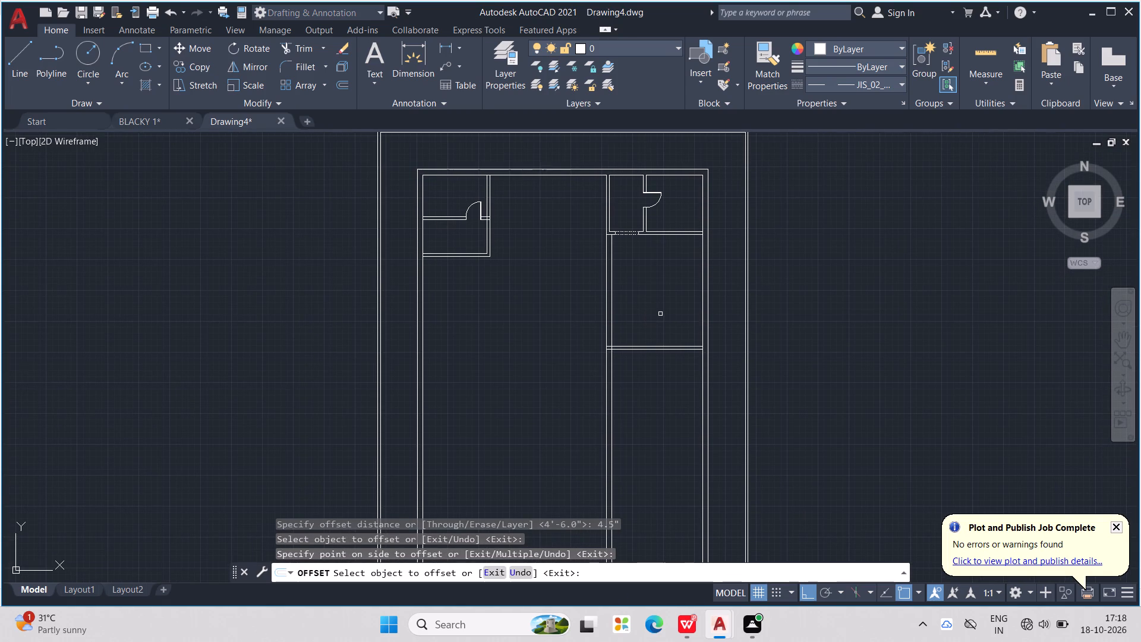
{"action": "scroll", "coordinate": [663, 306], "scroll_direction": "down", "scroll_amount": 1}
{"action": "scroll", "coordinate": [645, 297], "scroll_direction": "up", "scroll_amount": 1}
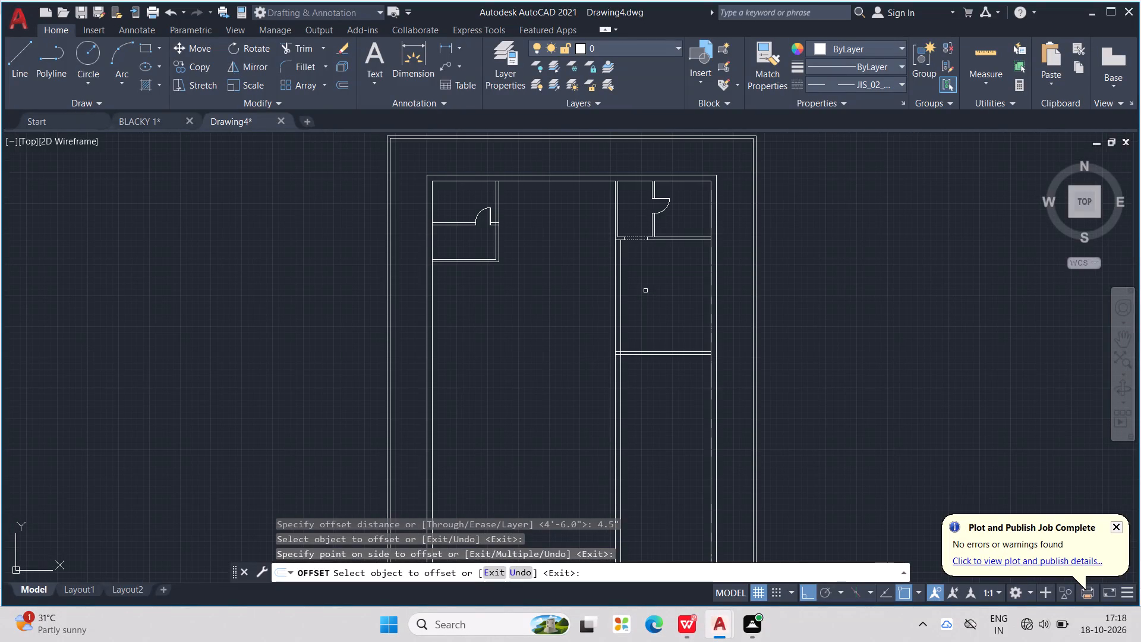
{"action": "key", "text": "Escape"}
{"action": "key", "text": "Escape"}
{"action": "key", "text": "Escape"}
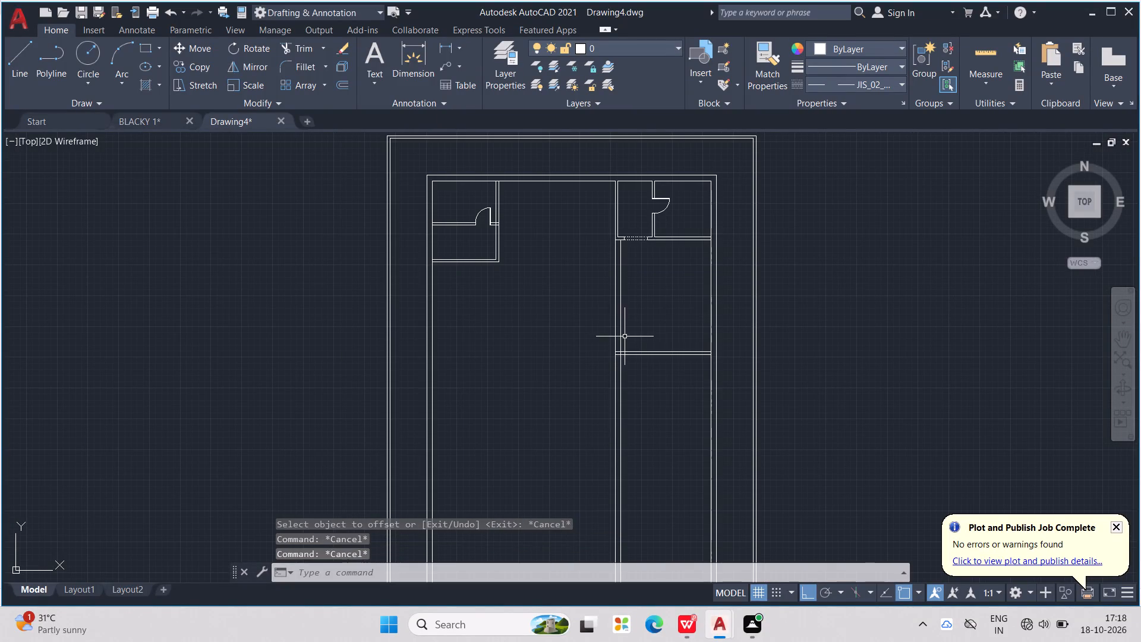
{"action": "key", "text": "Escape"}
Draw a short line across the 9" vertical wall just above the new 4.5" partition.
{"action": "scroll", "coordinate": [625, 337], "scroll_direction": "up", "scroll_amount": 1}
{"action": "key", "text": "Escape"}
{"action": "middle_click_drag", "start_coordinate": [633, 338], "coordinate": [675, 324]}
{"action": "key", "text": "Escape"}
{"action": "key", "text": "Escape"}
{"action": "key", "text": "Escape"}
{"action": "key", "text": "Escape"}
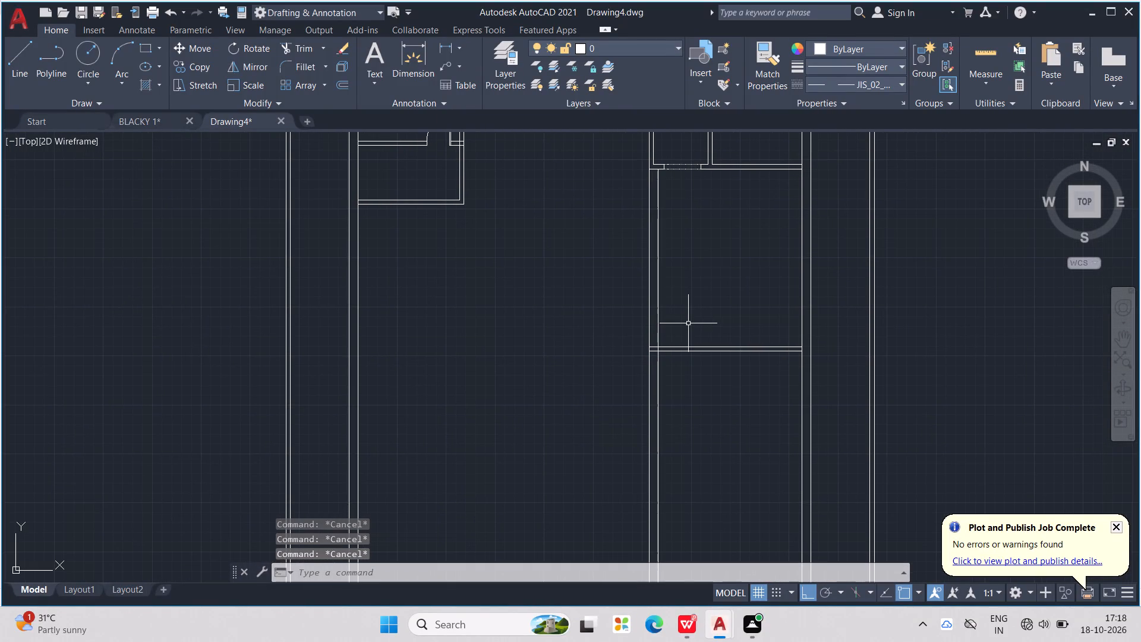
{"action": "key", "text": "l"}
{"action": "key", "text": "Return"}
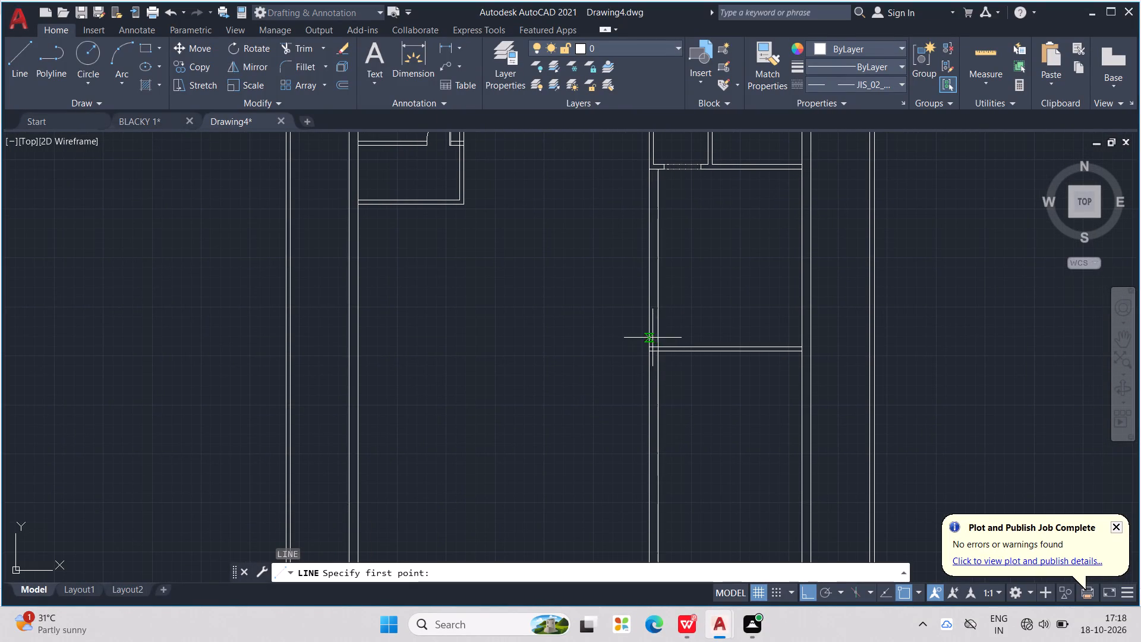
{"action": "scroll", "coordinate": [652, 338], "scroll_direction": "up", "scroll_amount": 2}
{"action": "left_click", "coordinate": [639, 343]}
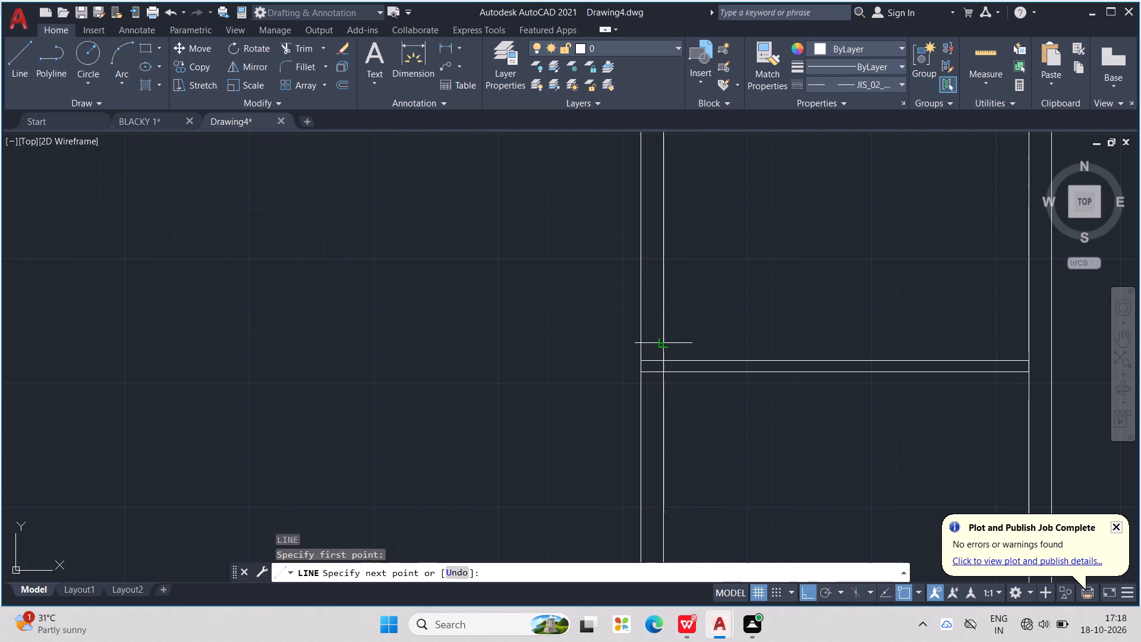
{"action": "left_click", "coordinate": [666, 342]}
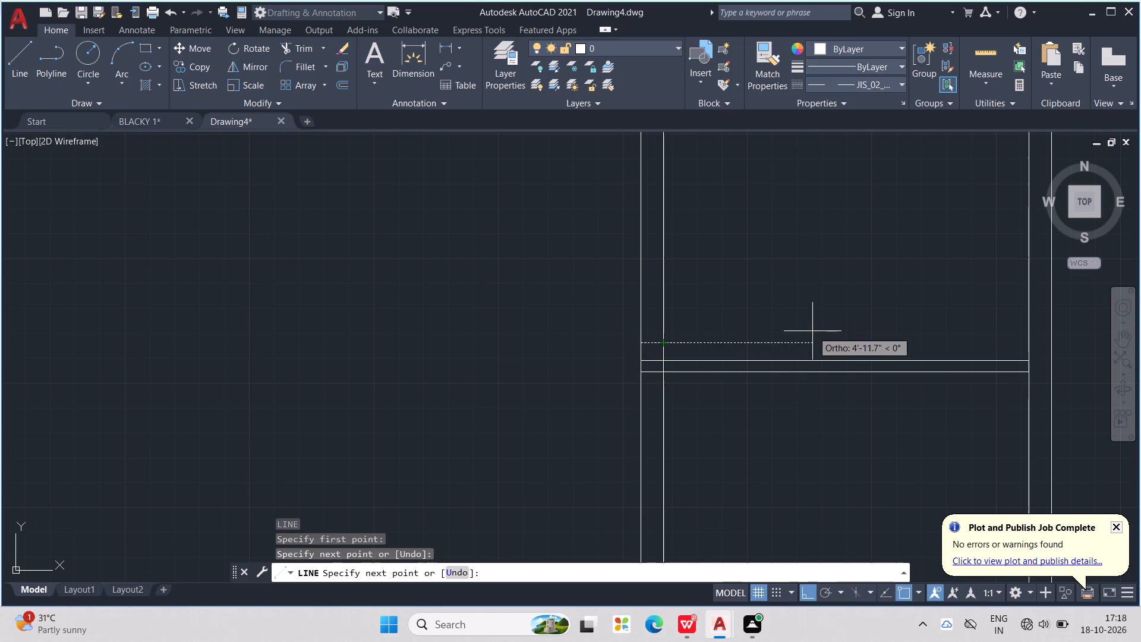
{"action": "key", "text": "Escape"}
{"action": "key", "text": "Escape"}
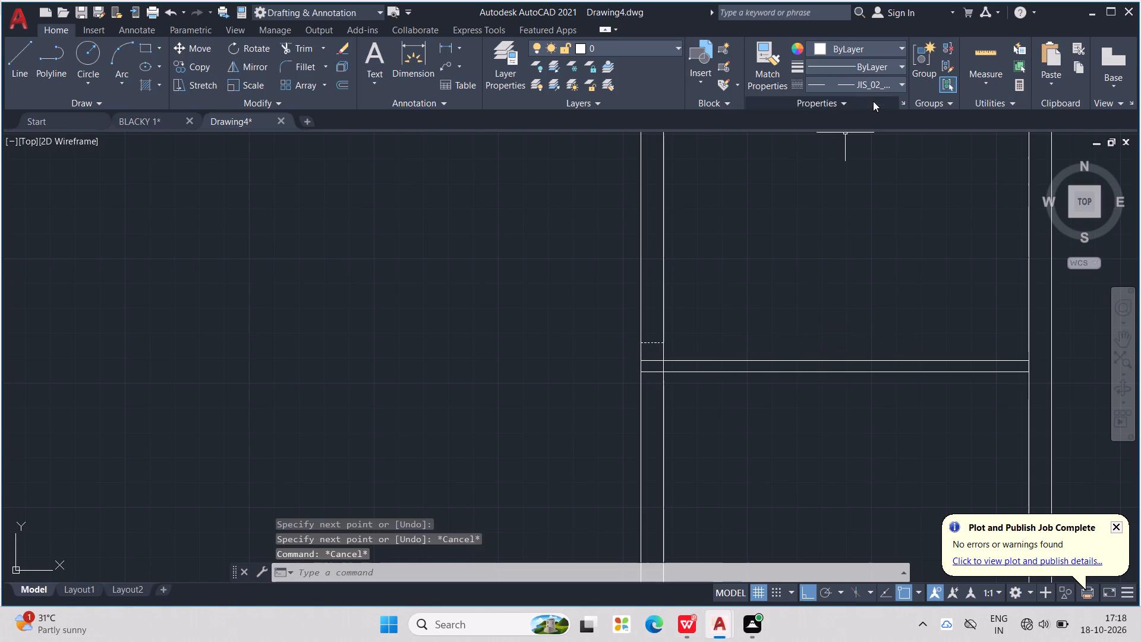
Set the current linetype to ByLayer.
{"action": "left_click", "coordinate": [888, 86]}
{"action": "left_click", "coordinate": [868, 107]}
{"action": "key", "text": "Escape"}
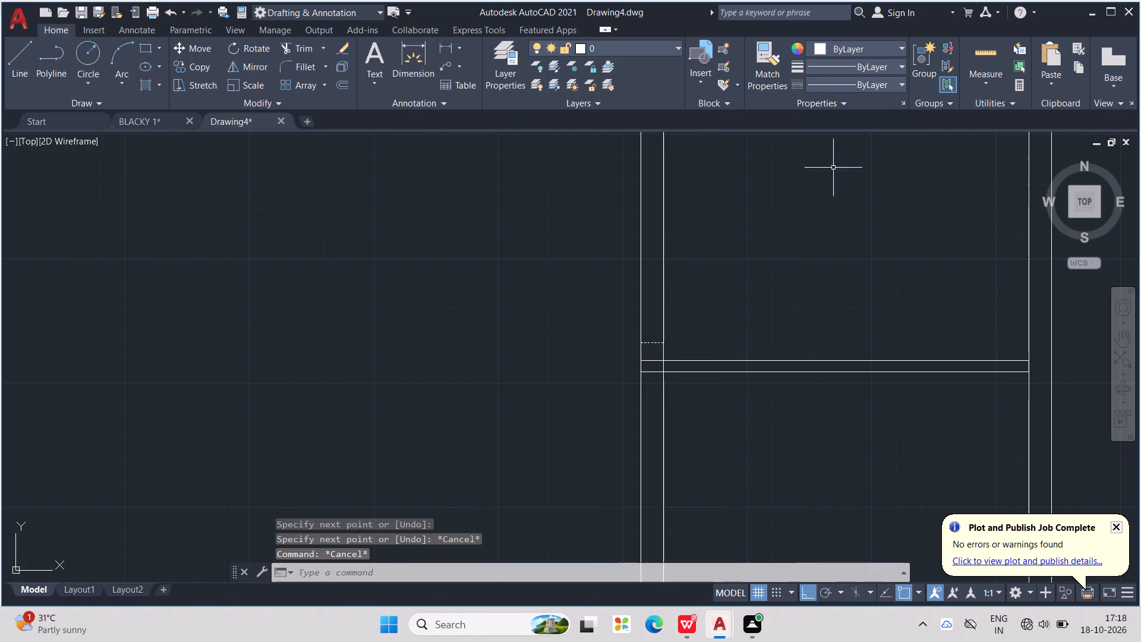
{"action": "key", "text": "Escape"}
{"action": "key", "text": "Escape"}
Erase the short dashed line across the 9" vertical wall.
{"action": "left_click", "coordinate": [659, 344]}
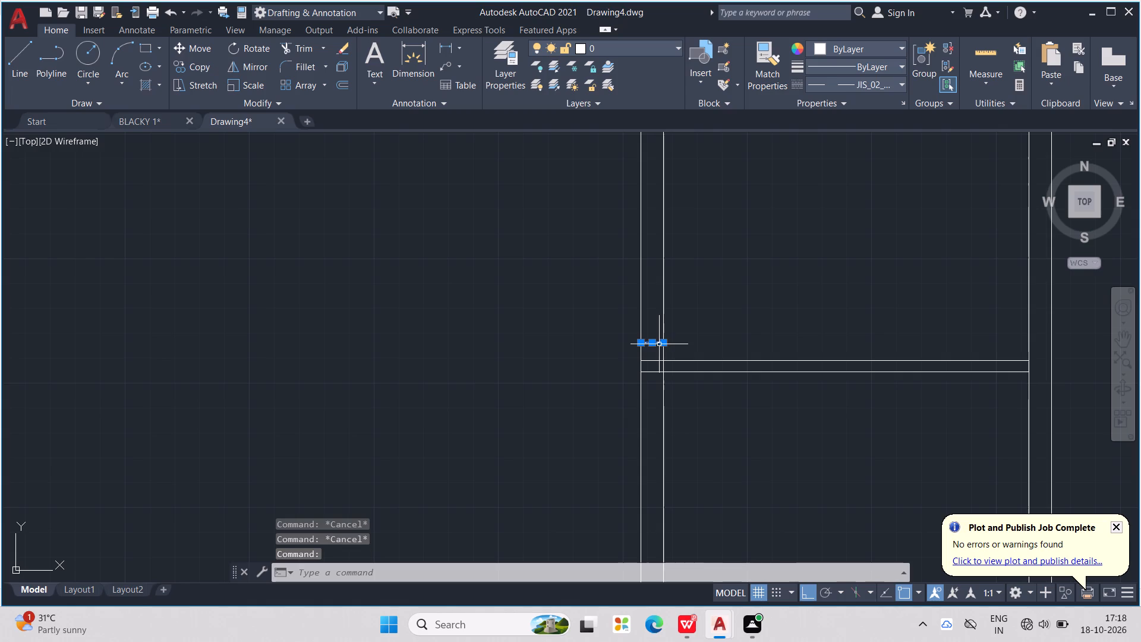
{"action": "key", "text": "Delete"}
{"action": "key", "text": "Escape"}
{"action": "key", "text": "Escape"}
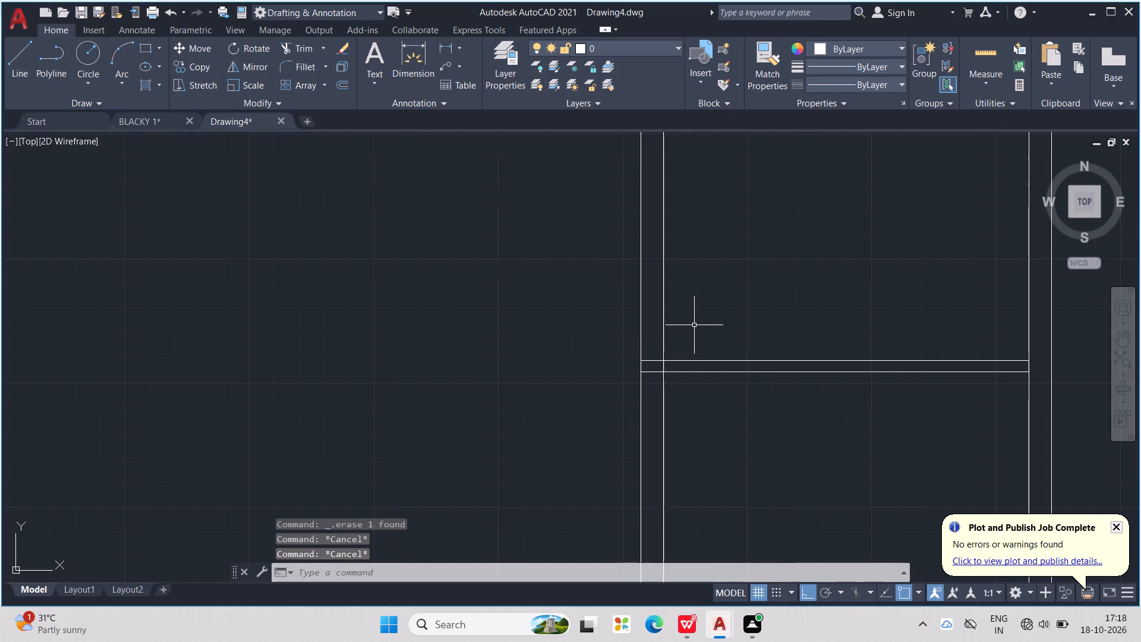
Draw a 1" thick door leaf above the 4.5" partition, from the 9" wall's outer face to 2' beyond its inner face.
{"action": "key", "text": "l"}
{"action": "key", "text": "Return"}
{"action": "scroll", "coordinate": [643, 342], "scroll_direction": "up", "scroll_amount": 1}
{"action": "left_click", "coordinate": [633, 345]}
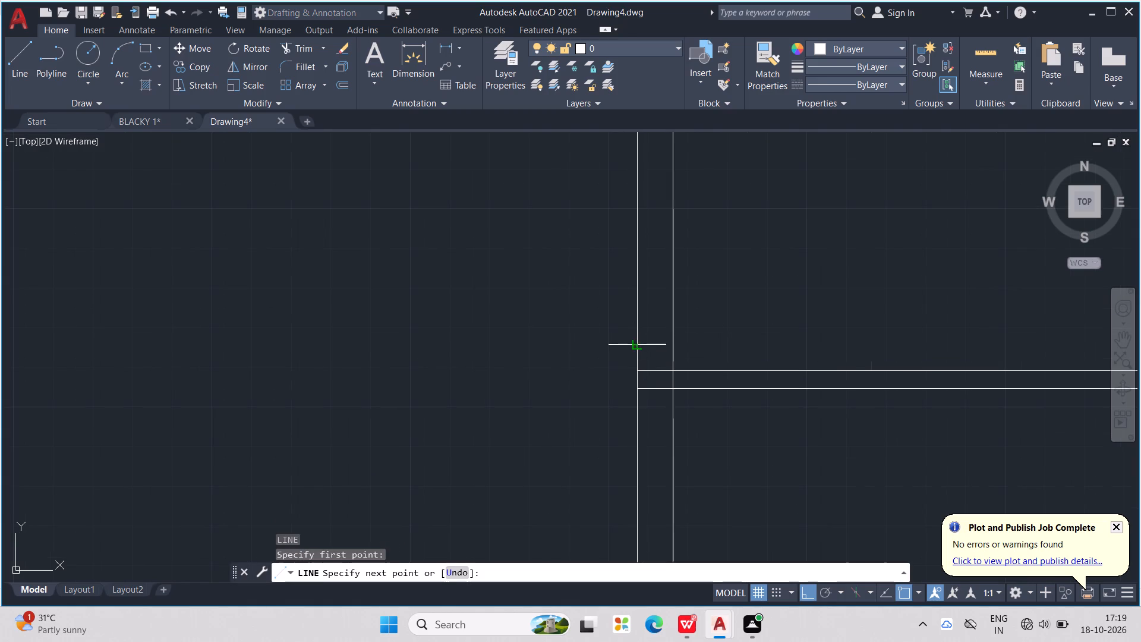
{"action": "middle_click_drag", "start_coordinate": [866, 331], "coordinate": [799, 330]}
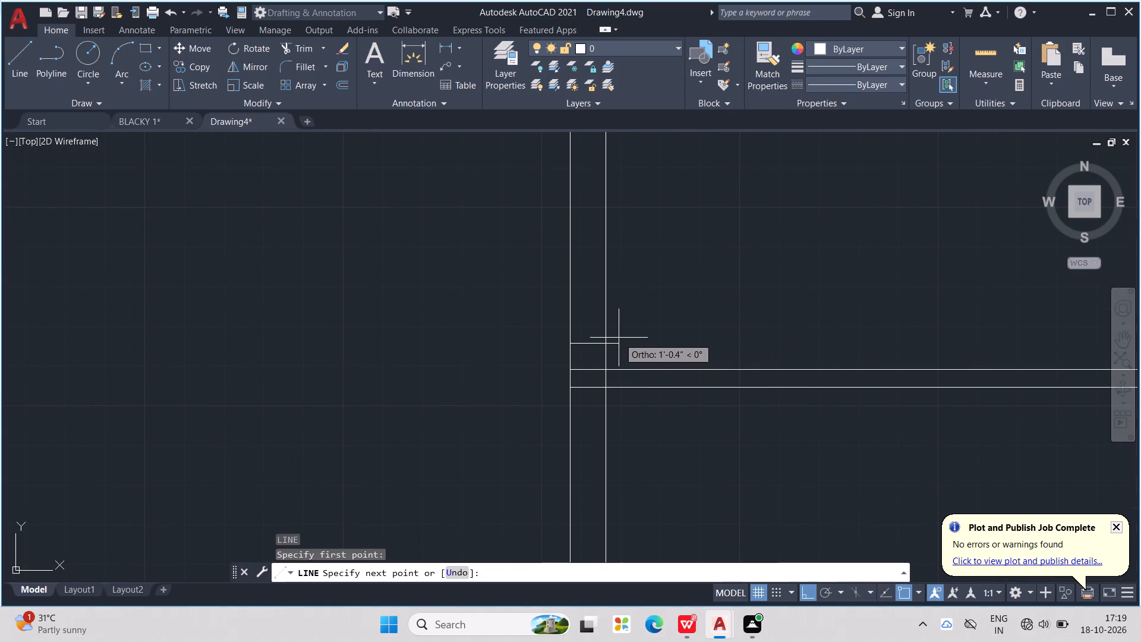
{"action": "left_click", "coordinate": [610, 343]}
{"action": "type", "text": "2'"}
{"action": "key", "text": "Return"}
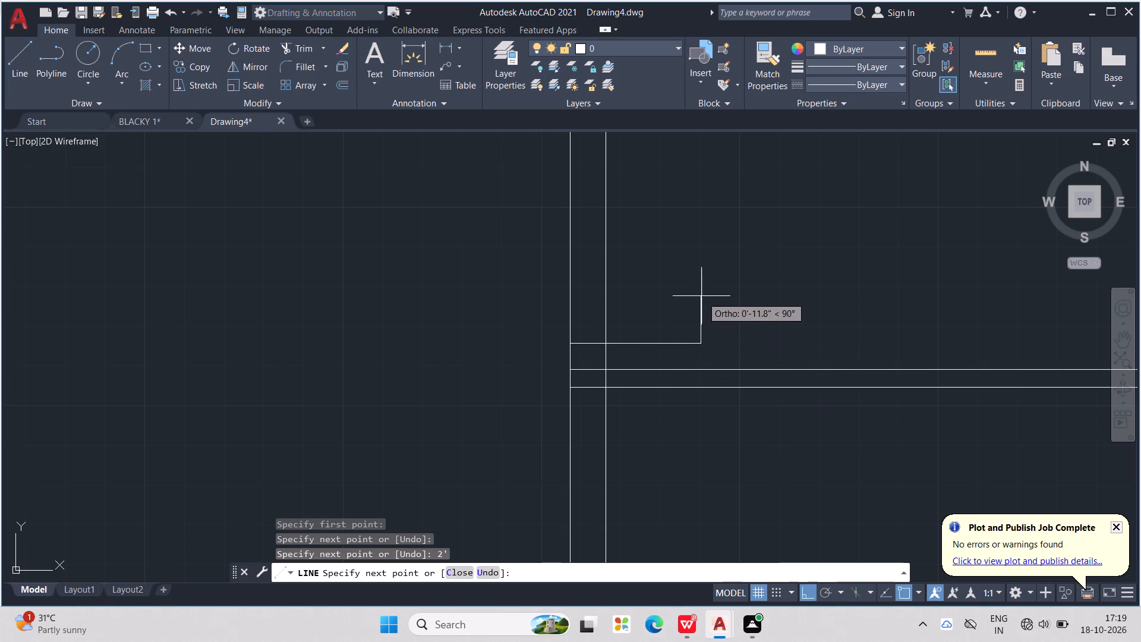
{"action": "type", "text": "1\""}
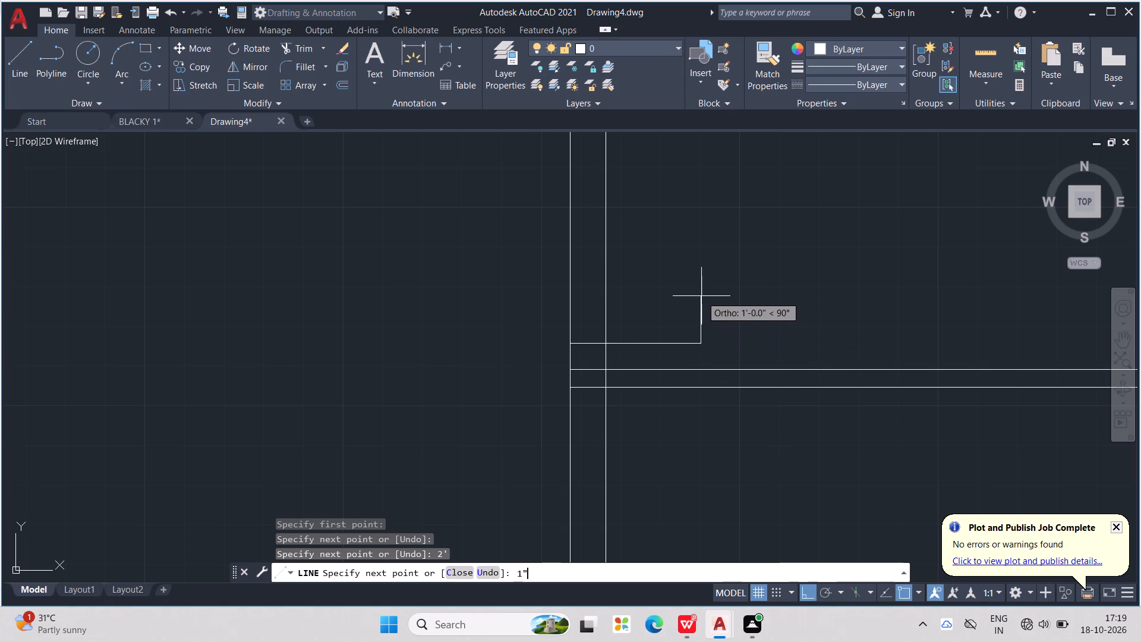
{"action": "key", "text": "Return"}
{"action": "scroll", "coordinate": [557, 325], "scroll_direction": "up", "scroll_amount": 2}
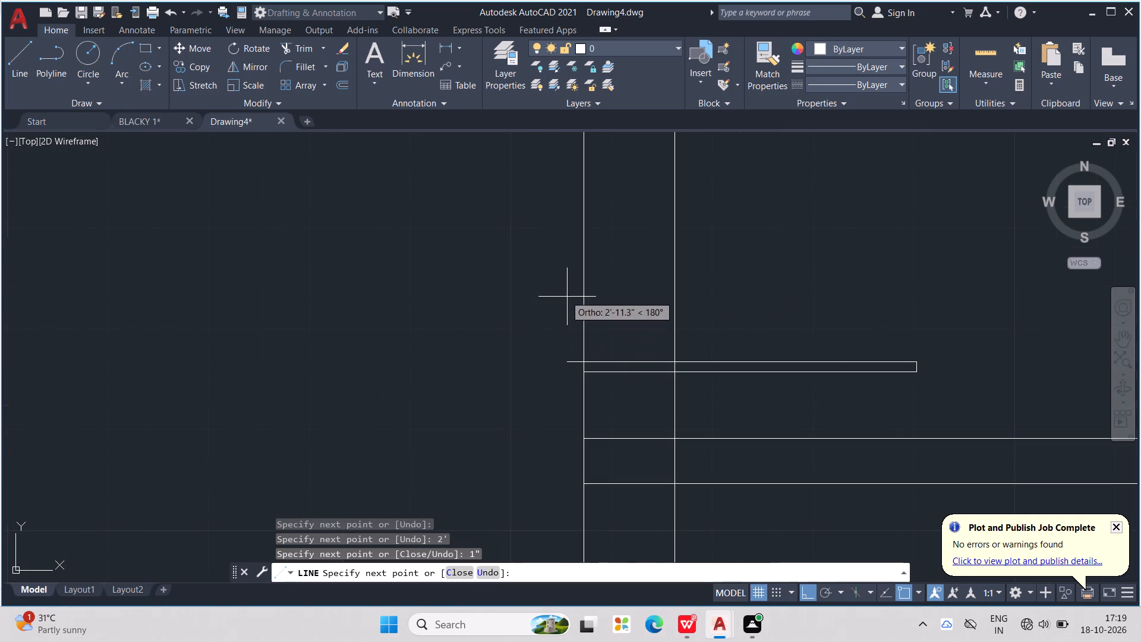
{"action": "left_click", "coordinate": [583, 364]}
{"action": "scroll", "coordinate": [589, 350], "scroll_direction": "down", "scroll_amount": 2}
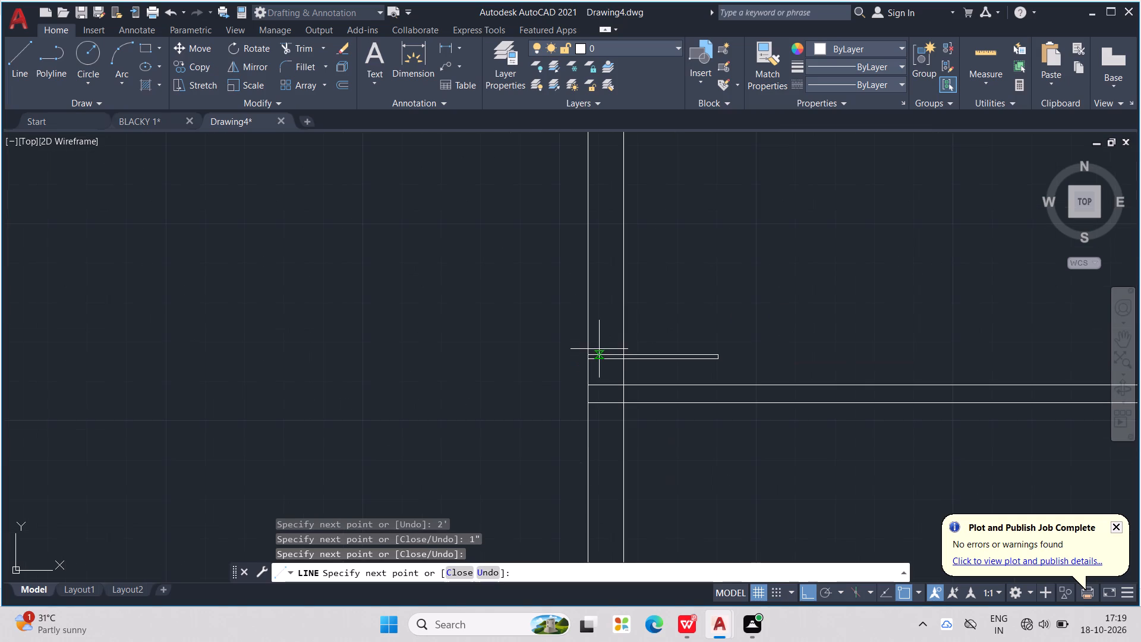
{"action": "key", "text": "Escape"}
{"action": "key", "text": "Escape"}
{"action": "key", "text": "Escape"}
{"action": "key", "text": "Escape"}
{"action": "key", "text": "Escape"}
{"action": "key", "text": "Escape"}
Offset both segments of the door leaf's lower edge 2' upward, across the wall and into the room.
{"action": "type", "text": "OFF"}
{"action": "key", "text": "Return"}
{"action": "type", "text": "2'"}
{"action": "key", "text": "Return"}
{"action": "scroll", "coordinate": [688, 374], "scroll_direction": "up", "scroll_amount": 2}
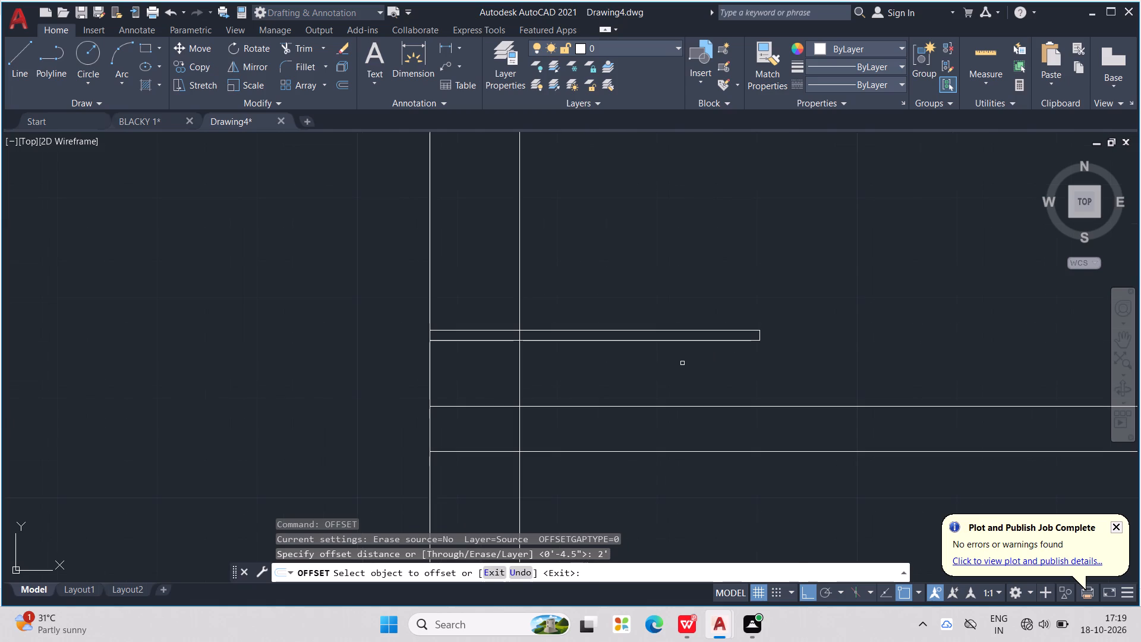
{"action": "left_click", "coordinate": [679, 340]}
{"action": "left_click", "coordinate": [665, 272]}
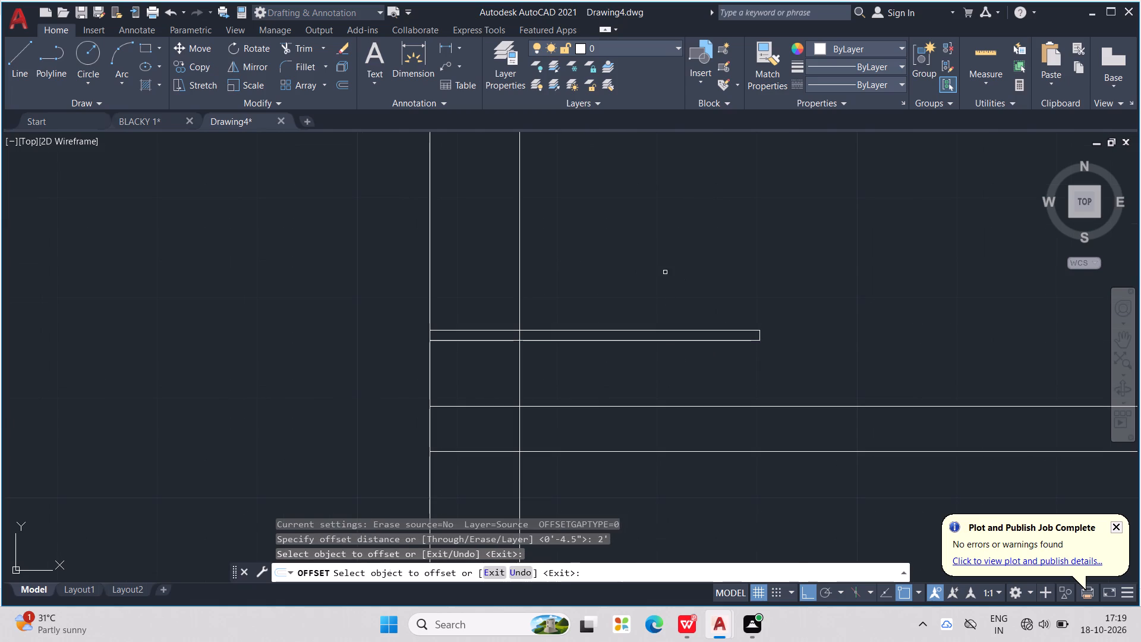
{"action": "scroll", "coordinate": [481, 293], "scroll_direction": "down", "scroll_amount": 2}
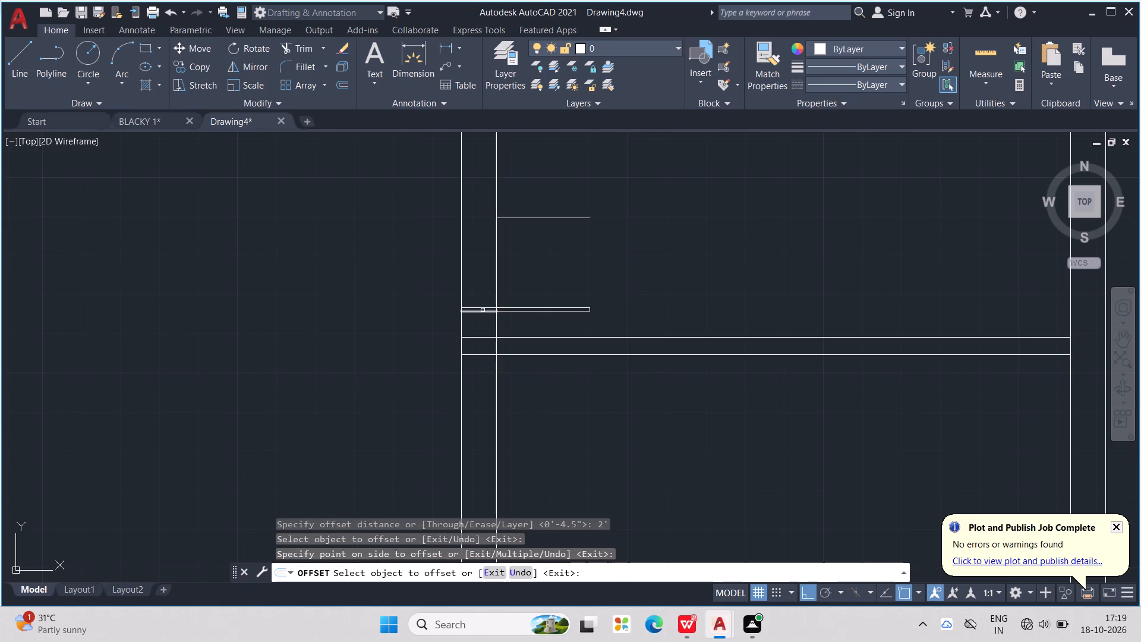
{"action": "left_click", "coordinate": [483, 310]}
{"action": "left_click", "coordinate": [487, 273]}
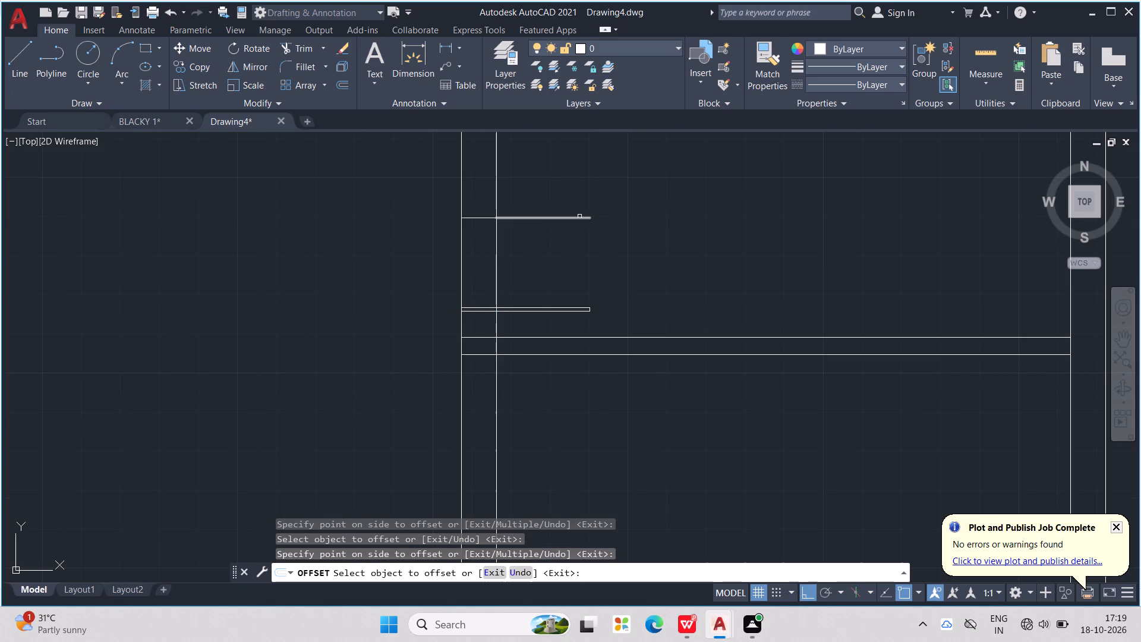
{"action": "key", "text": "Escape"}
{"action": "key", "text": "Escape"}
Erase the 2' offset segment that projects into the room beyond the wall's inner face.
{"action": "left_click", "coordinate": [579, 216]}
{"action": "key", "text": "Delete"}
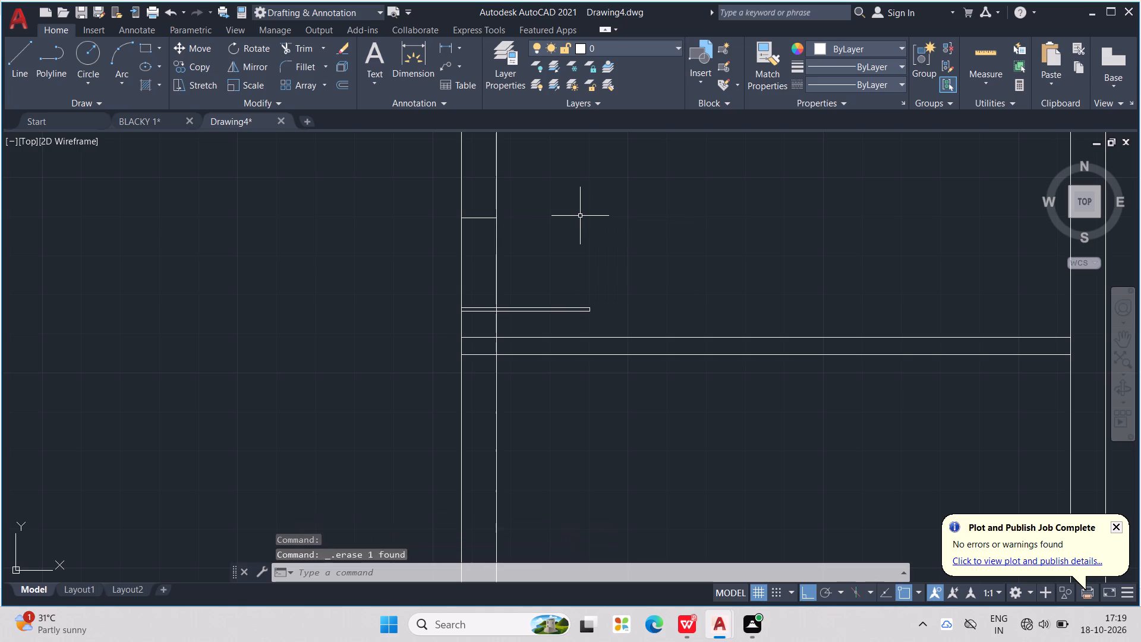
{"action": "key", "text": "Escape"}
{"action": "key", "text": "Escape"}
{"action": "key", "text": "Escape"}
{"action": "key", "text": "Escape"}
{"action": "key", "text": "Escape"}
{"action": "key", "text": "Escape"}
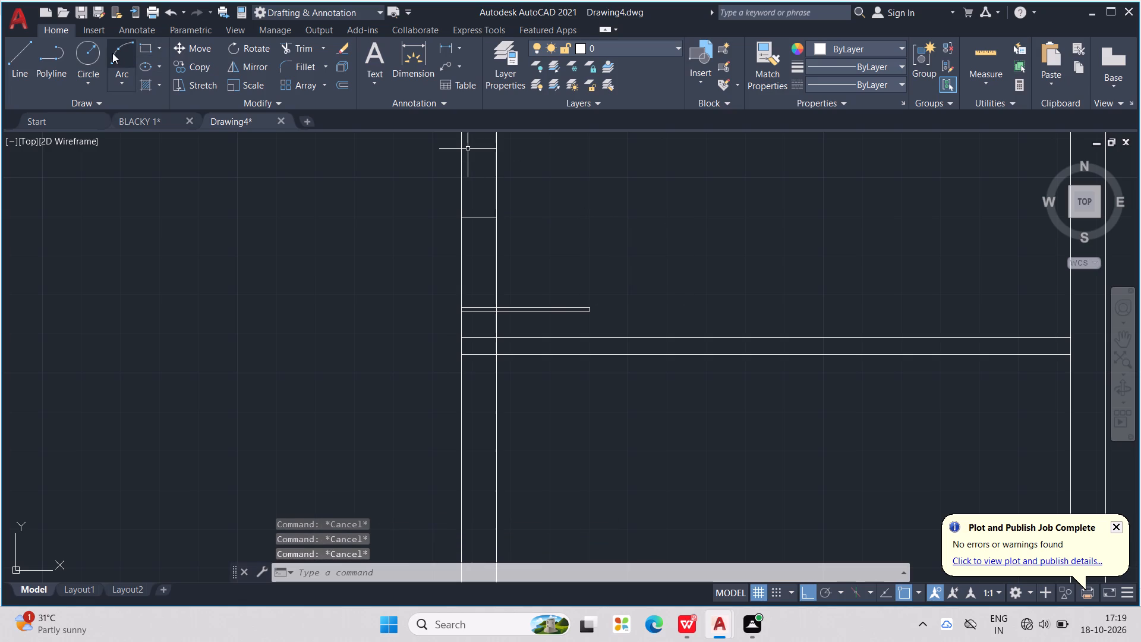
Draw the door swing arc from the leaf's free end to the opening's upper line at the wall's inner face.
{"action": "left_click", "coordinate": [112, 52]}
{"action": "scroll", "coordinate": [585, 313], "scroll_direction": "up", "scroll_amount": 1}
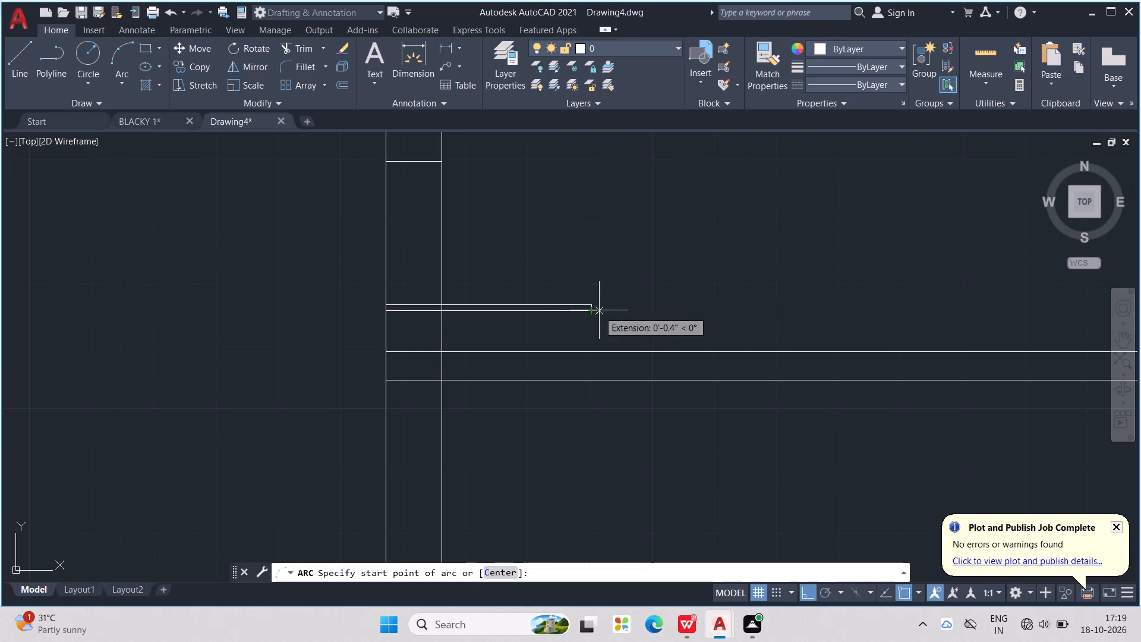
{"action": "scroll", "coordinate": [590, 317], "scroll_direction": "up", "scroll_amount": 2}
{"action": "left_click", "coordinate": [592, 304]}
{"action": "left_click", "coordinate": [594, 287]}
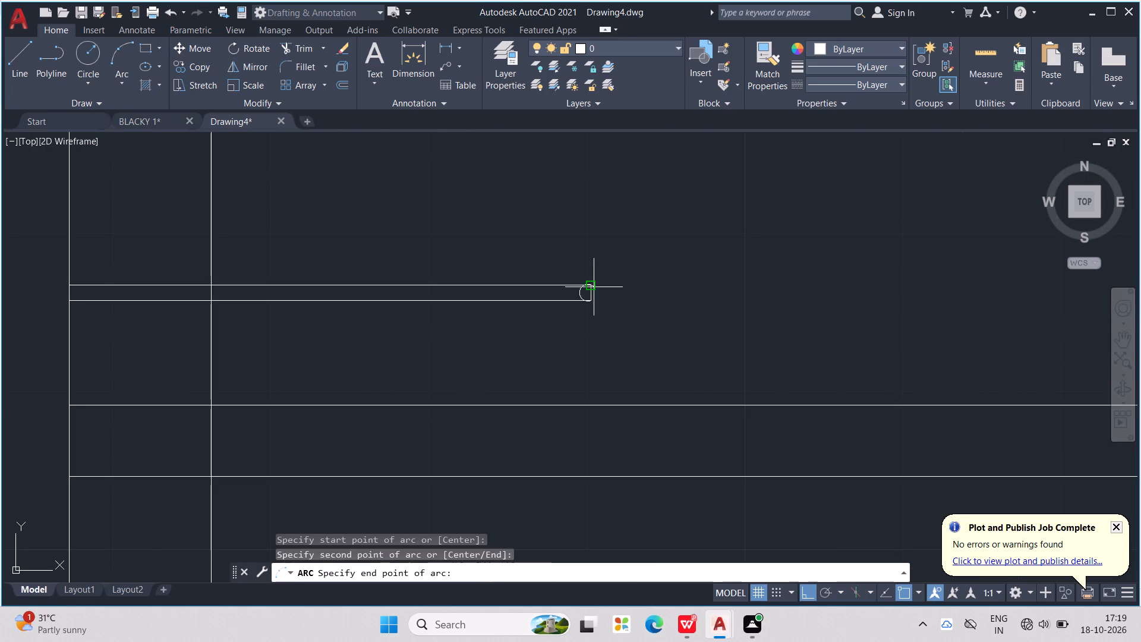
{"action": "middle_click_drag", "start_coordinate": [597, 263], "coordinate": [784, 312]}
{"action": "scroll", "coordinate": [617, 265], "scroll_direction": "down", "scroll_amount": 3}
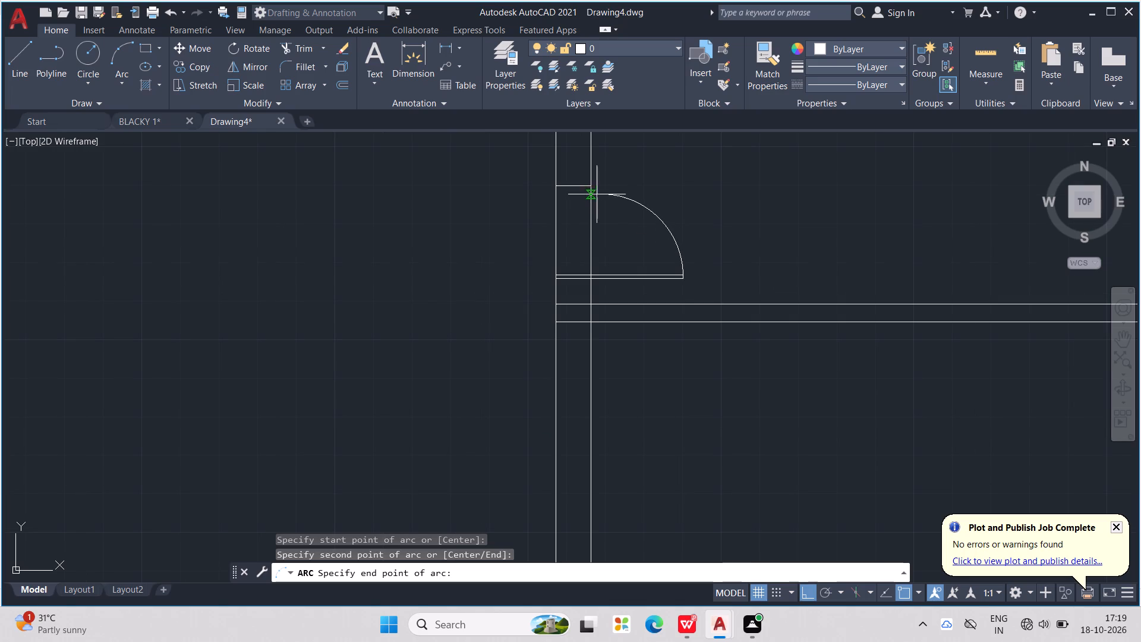
{"action": "left_click", "coordinate": [594, 188]}
{"action": "key", "text": "Escape"}
{"action": "key", "text": "Escape"}
{"action": "key", "text": "Escape"}
{"action": "key", "text": "Escape"}
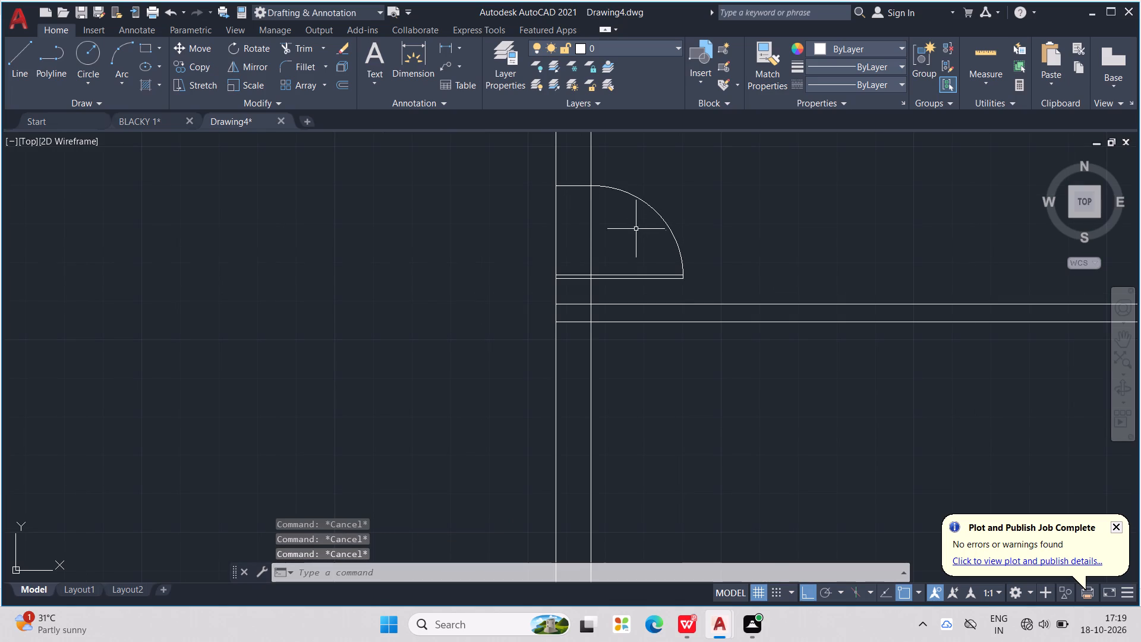
Trim both 9" wall lines between the door leaf and the opening's upper line to clear the doorway.
{"action": "key", "text": "Escape"}
{"action": "key", "text": "Escape"}
{"action": "key", "text": "t"}
{"action": "key", "text": "r"}
{"action": "key", "text": "Return"}
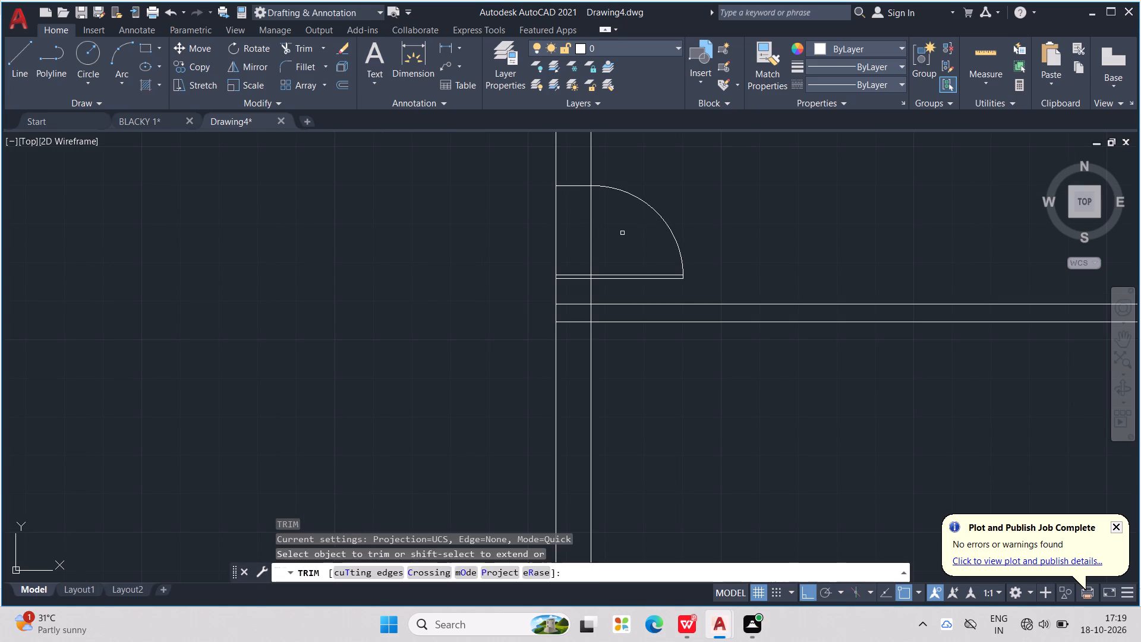
{"action": "scroll", "coordinate": [620, 234], "scroll_direction": "up", "scroll_amount": 1}
{"action": "left_click_drag", "start_coordinate": [620, 234], "coordinate": [492, 231]}
{"action": "scroll", "coordinate": [499, 222], "scroll_direction": "down", "scroll_amount": 2}
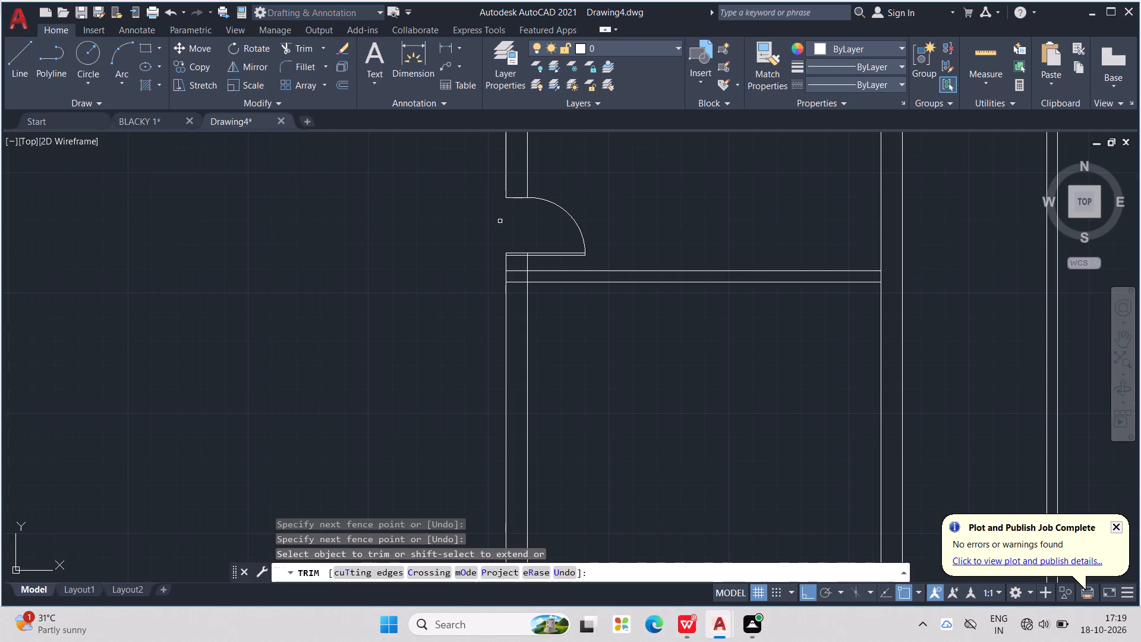
{"action": "middle_click_drag", "start_coordinate": [587, 326], "coordinate": [623, 266]}
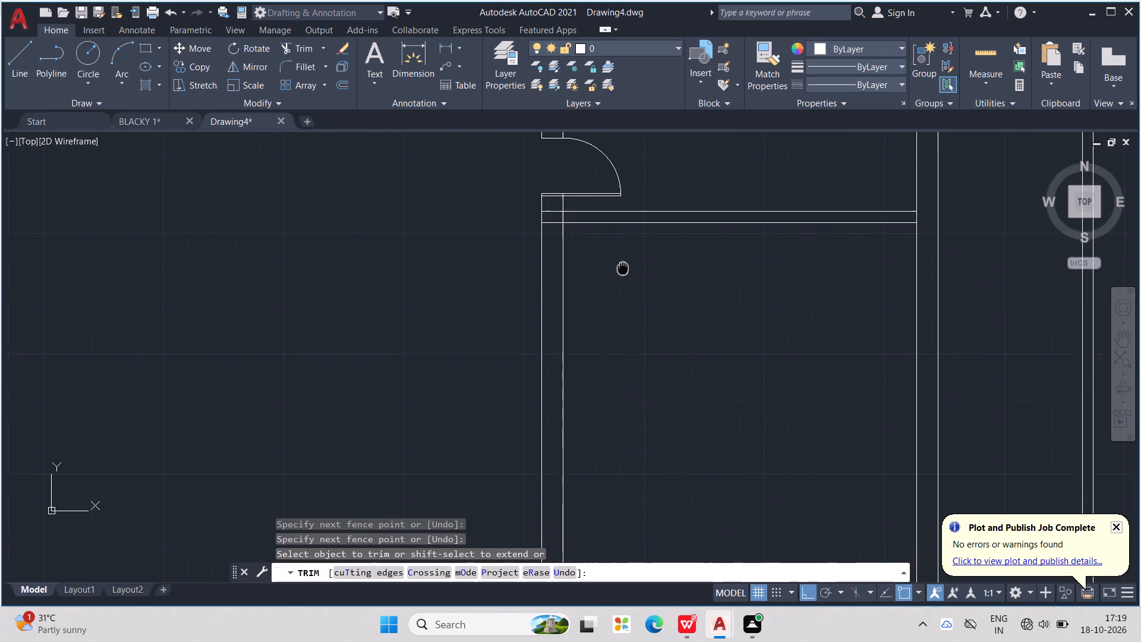
Offset the lower line of the partition just below the new swing door 8' downward.
{"action": "middle_click_drag", "start_coordinate": [623, 266], "coordinate": [626, 257]}
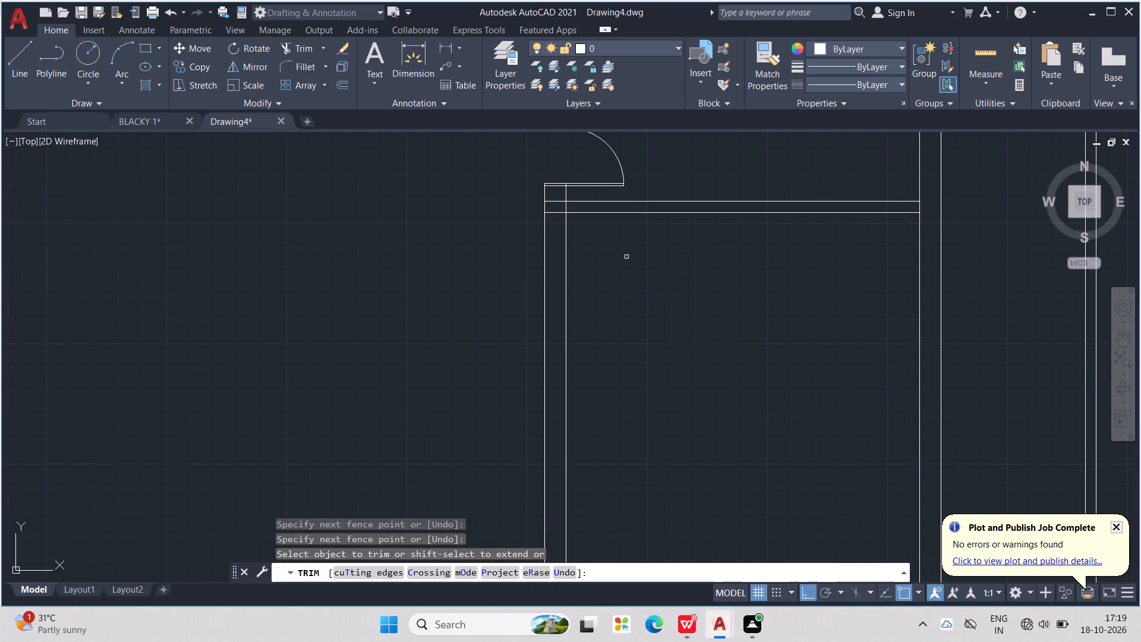
{"action": "key", "text": "Escape"}
{"action": "key", "text": "Escape"}
{"action": "key", "text": "Escape"}
{"action": "key", "text": "Escape"}
{"action": "key", "text": "Escape"}
{"action": "key", "text": "Escape"}
{"action": "key", "text": "Escape"}
{"action": "key", "text": "Escape"}
{"action": "key", "text": "Escape"}
{"action": "key", "text": "Escape"}
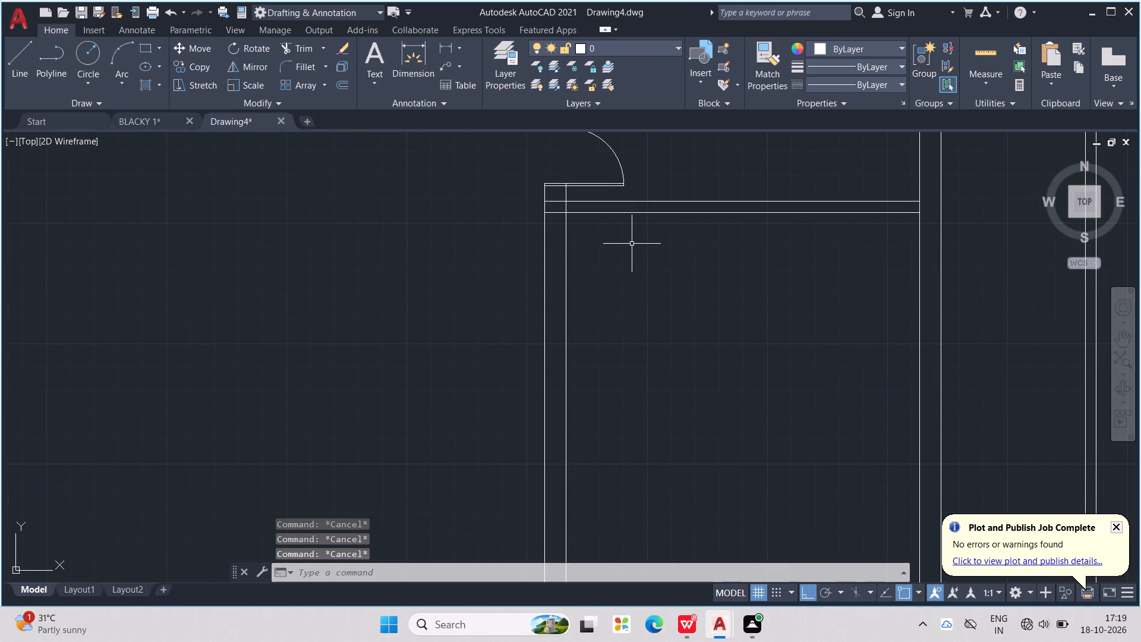
{"action": "type", "text": "OFF"}
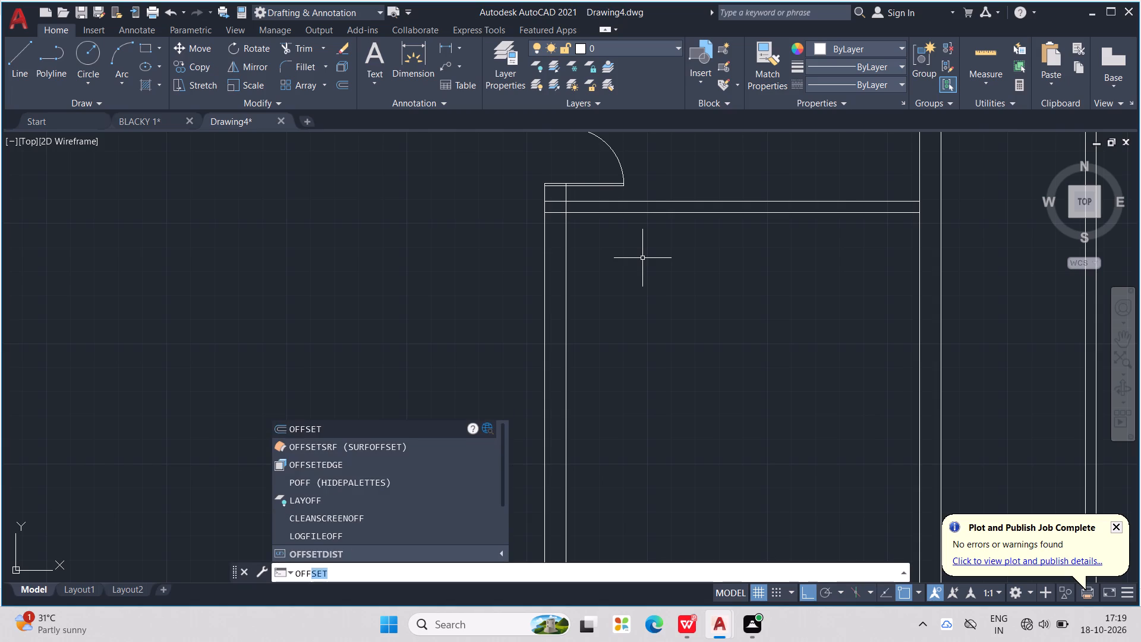
{"action": "key", "text": "Return"}
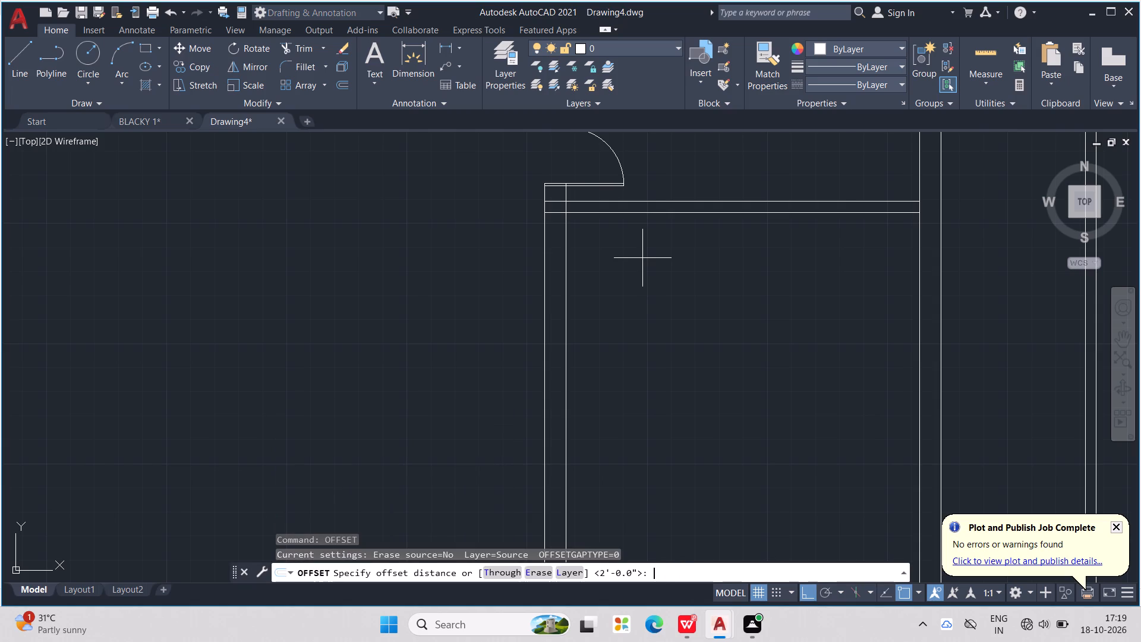
{"action": "type", "text": "8'"}
{"action": "key", "text": "Return"}
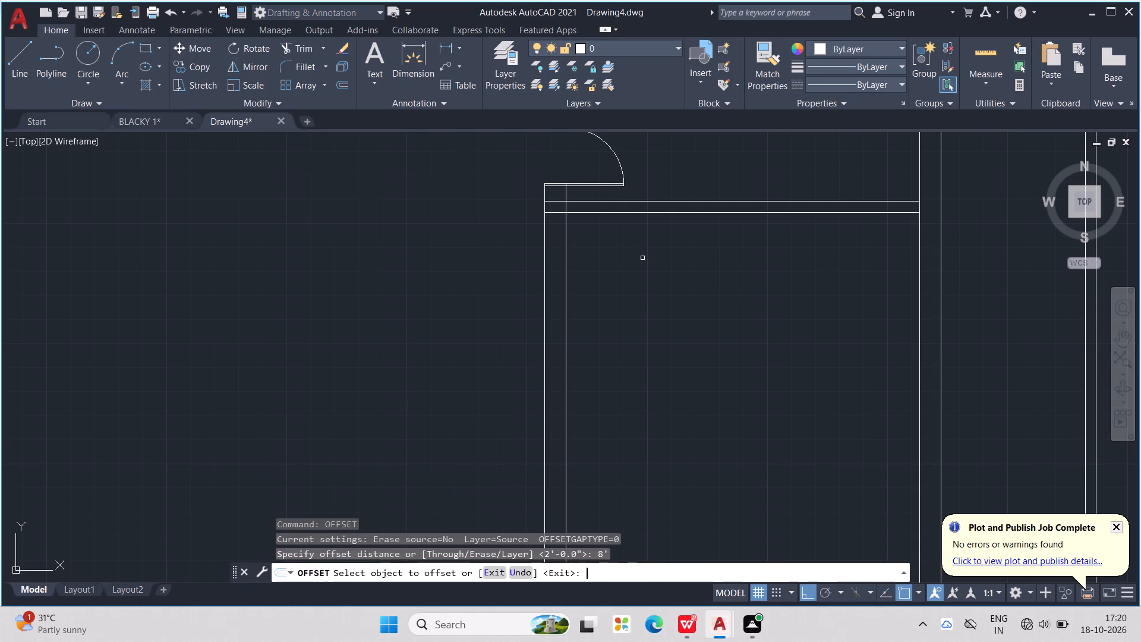
{"action": "scroll", "coordinate": [642, 259], "scroll_direction": "down", "scroll_amount": 2}
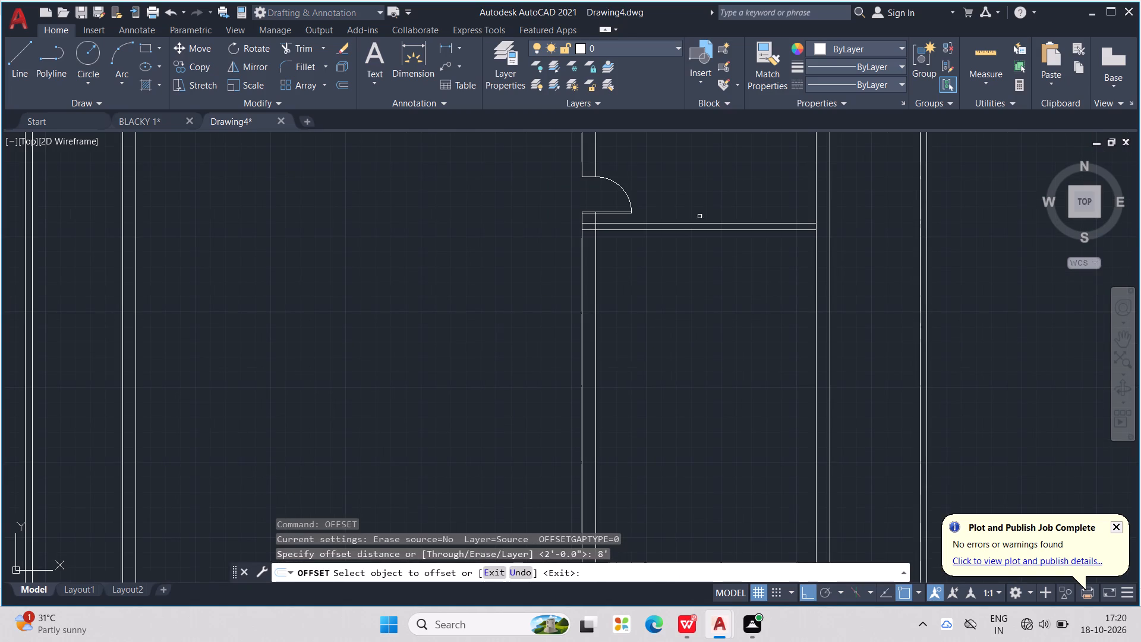
{"action": "left_click", "coordinate": [700, 232]}
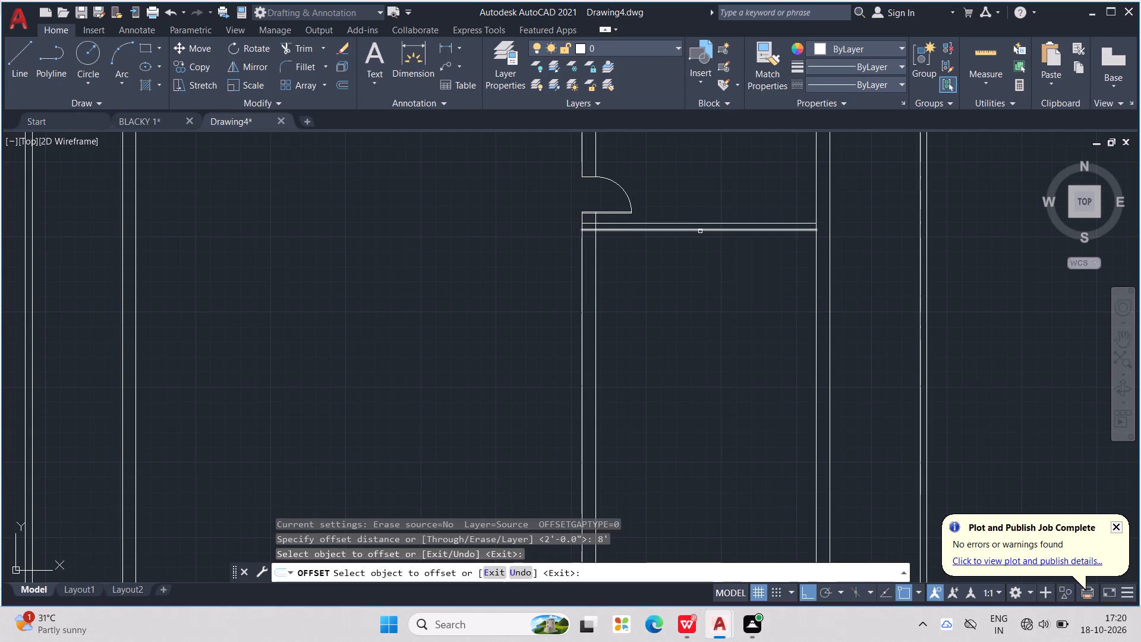
{"action": "left_click", "coordinate": [700, 230]}
{"action": "left_click", "coordinate": [725, 323]}
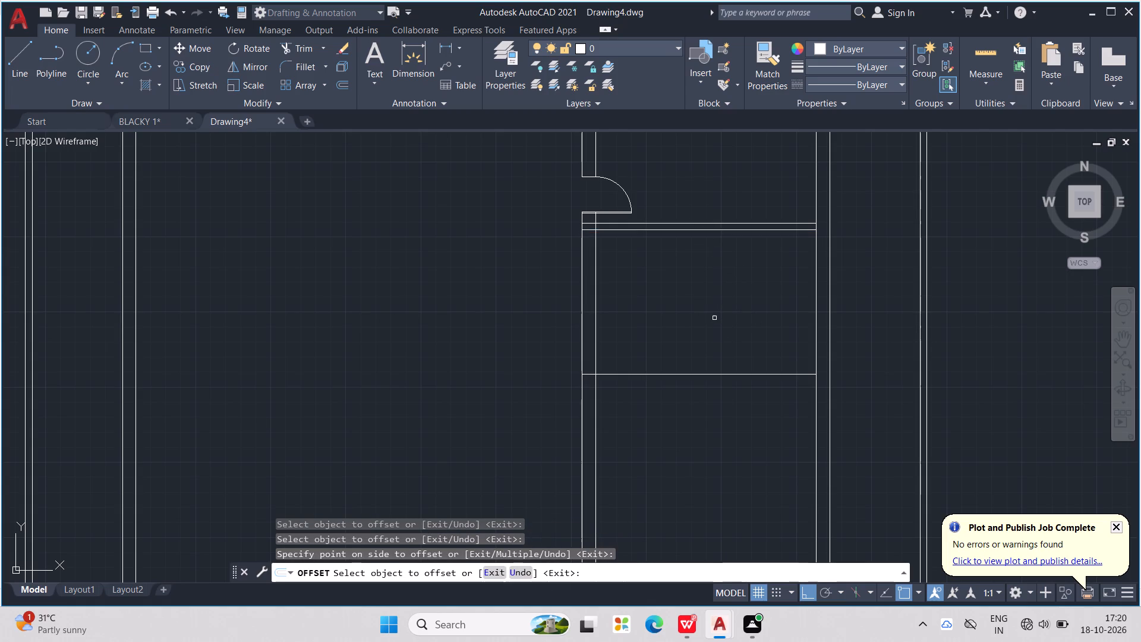
{"action": "key", "text": "Escape"}
{"action": "key", "text": "Escape"}
{"action": "key", "text": "Escape"}
{"action": "key", "text": "Escape"}
{"action": "key", "text": "Escape"}
{"action": "key", "text": "Escape"}
{"action": "key", "text": "Escape"}
{"action": "key", "text": "Escape"}
{"action": "key", "text": "Escape"}
{"action": "key", "text": "Escape"}
{"action": "key", "text": "Escape"}
{"action": "key", "text": "Escape"}
{"action": "key", "text": "Escape"}
{"action": "key", "text": "Escape"}
{"action": "key", "text": "Escape"}
{"action": "key", "text": "Escape"}
{"action": "key", "text": "Escape"}
{"action": "key", "text": "Escape"}
{"action": "key", "text": "Escape"}
{"action": "key", "text": "Escape"}
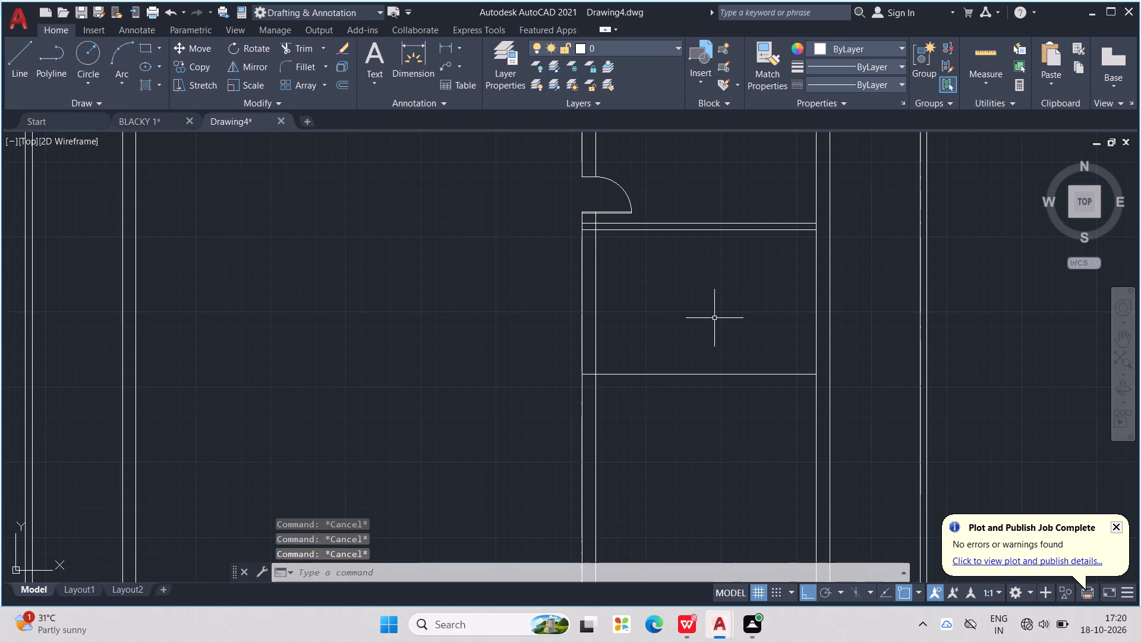
Offset the new 8' line 4.5" upward to give the partition its thickness.
{"action": "type", "text": "OFF"}
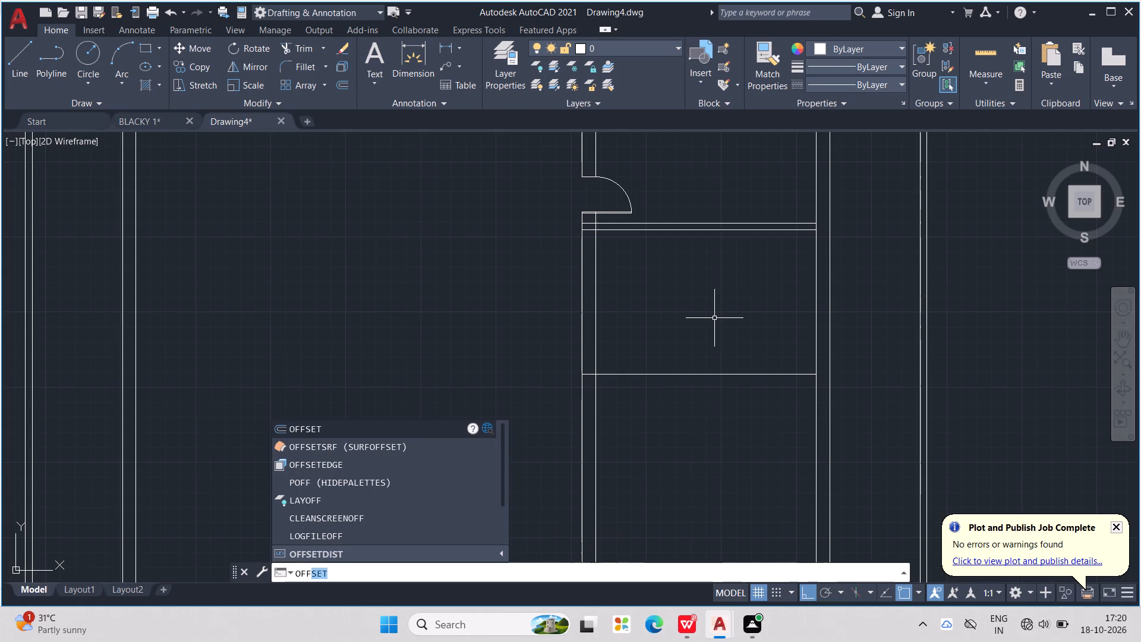
{"action": "key", "text": "Return"}
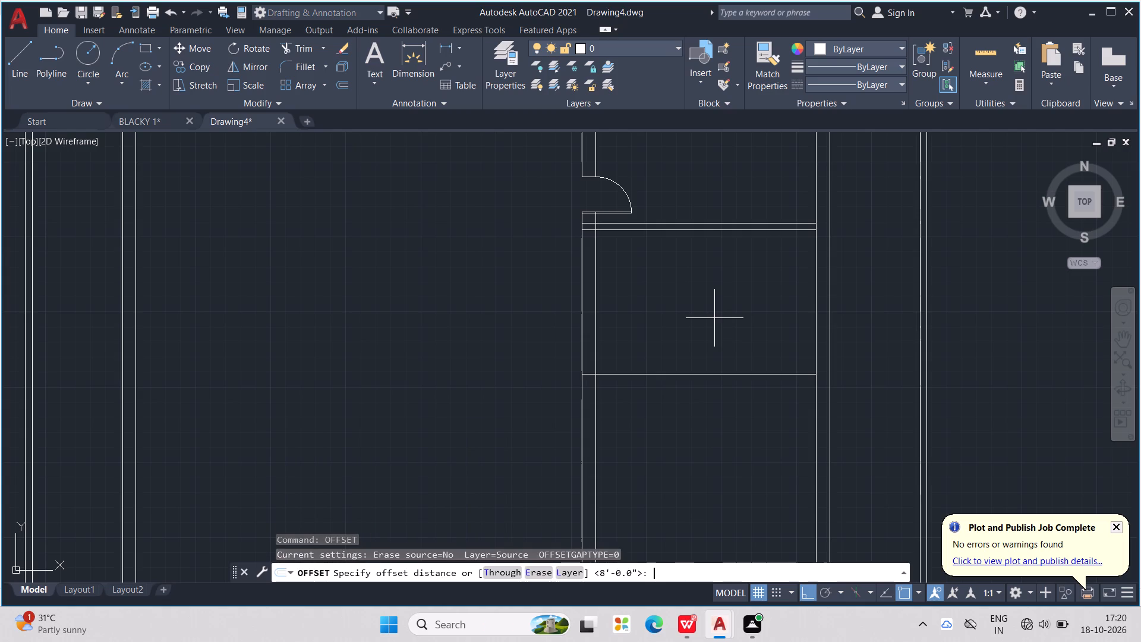
{"action": "type", "text": "4.5"}
{"action": "key", "text": "shift+quotedbl"}
{"action": "key", "text": "Return"}
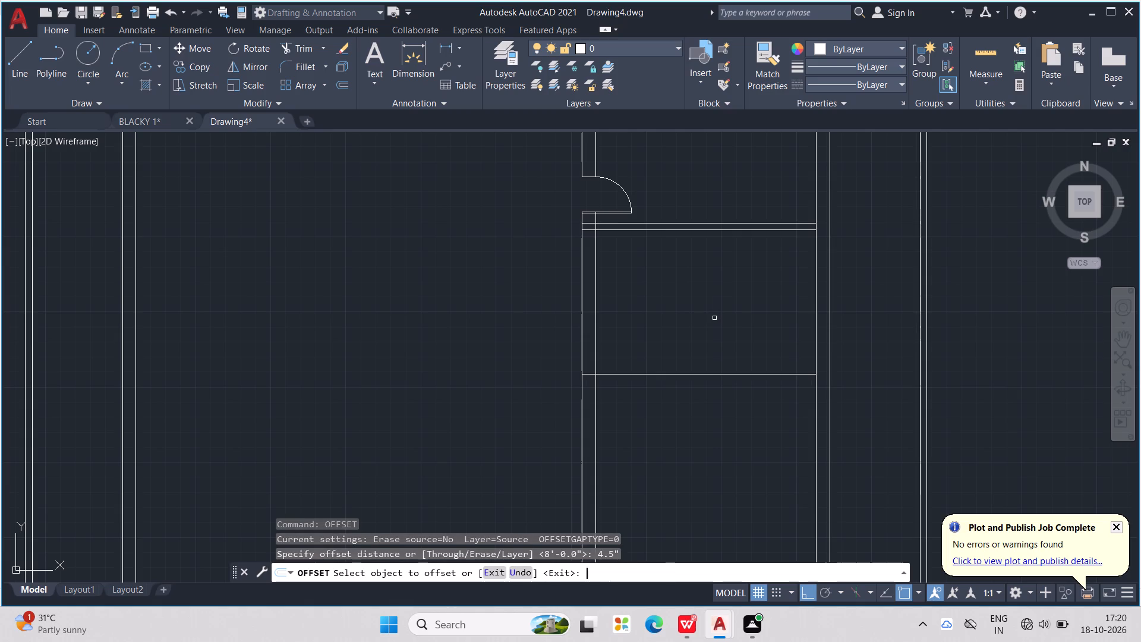
{"action": "left_click", "coordinate": [699, 374]}
{"action": "left_click", "coordinate": [699, 350]}
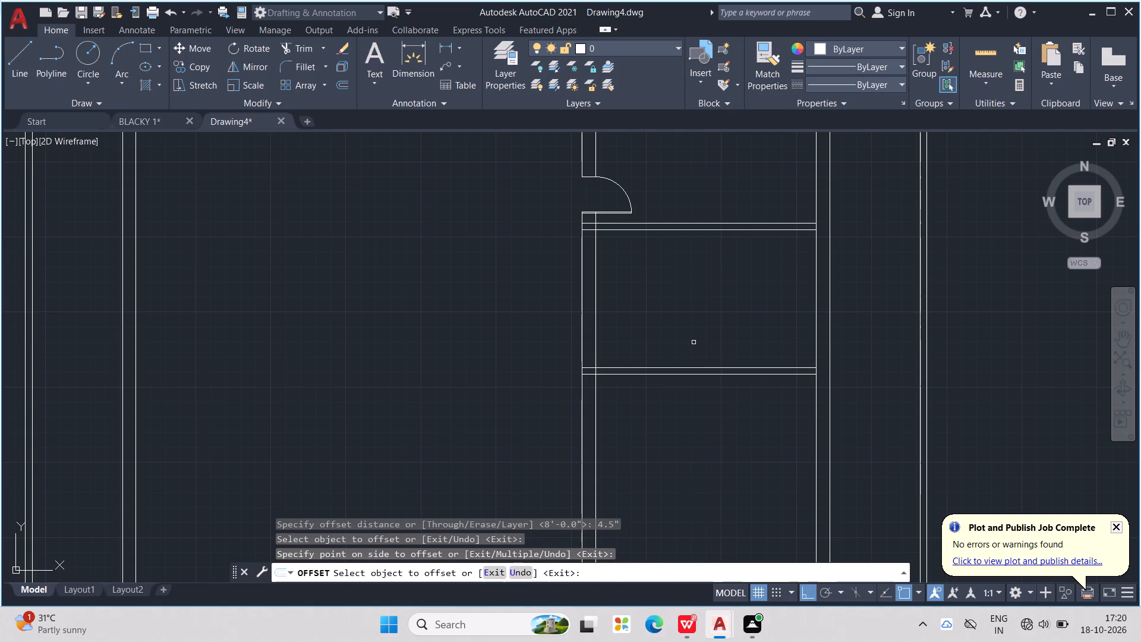
{"action": "key", "text": "Escape"}
{"action": "key", "text": "Escape"}
{"action": "key", "text": "Escape"}
{"action": "key", "text": "Escape"}
{"action": "key", "text": "Escape"}
{"action": "key", "text": "Escape"}
{"action": "key", "text": "Escape"}
{"action": "key", "text": "Escape"}
{"action": "key", "text": "Escape"}
{"action": "key", "text": "Escape"}
{"action": "key", "text": "Escape"}
{"action": "key", "text": "Escape"}
{"action": "key", "text": "Escape"}
{"action": "key", "text": "Escape"}
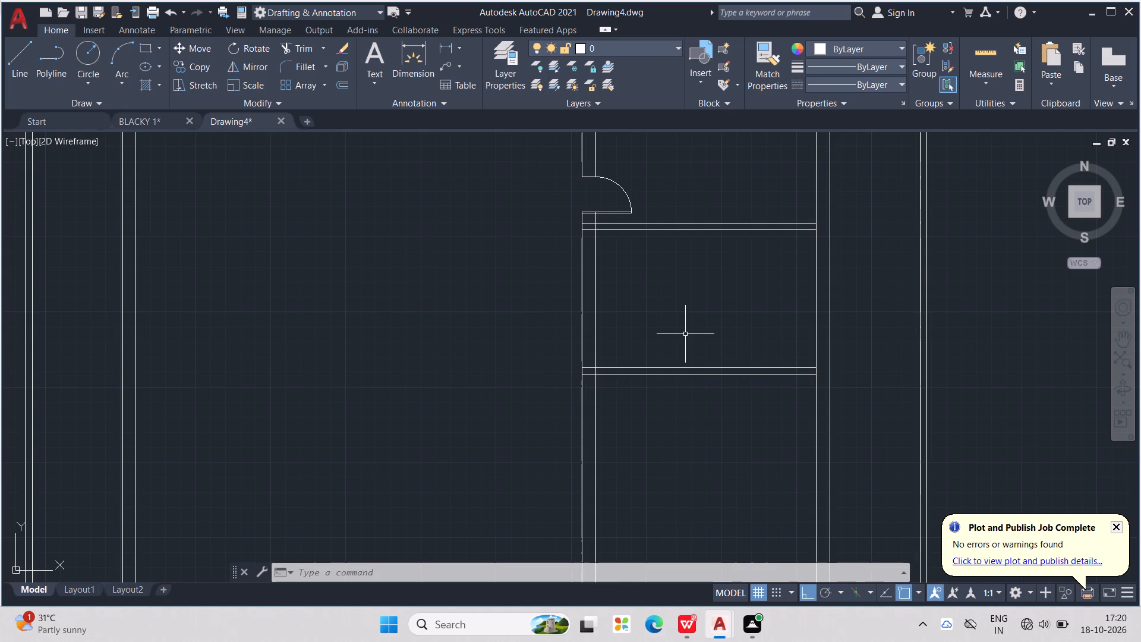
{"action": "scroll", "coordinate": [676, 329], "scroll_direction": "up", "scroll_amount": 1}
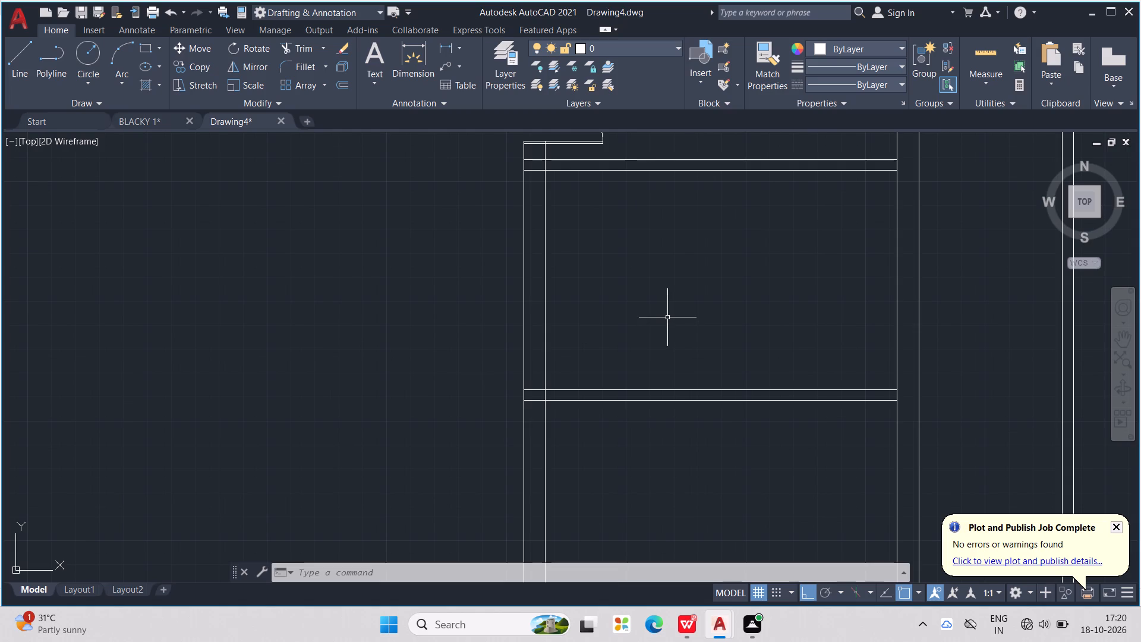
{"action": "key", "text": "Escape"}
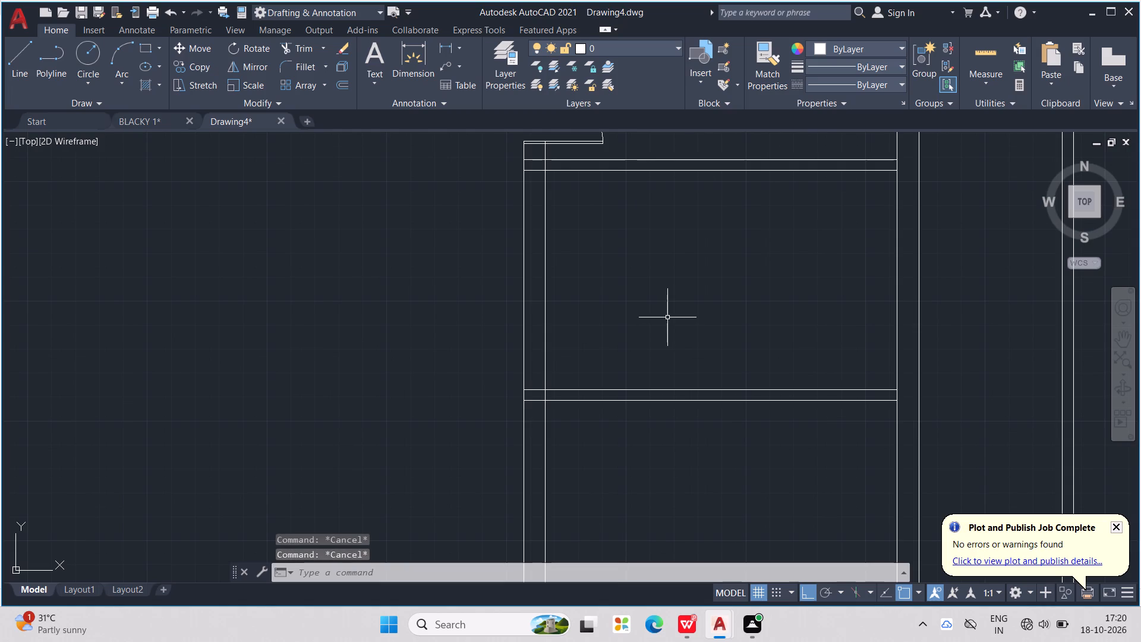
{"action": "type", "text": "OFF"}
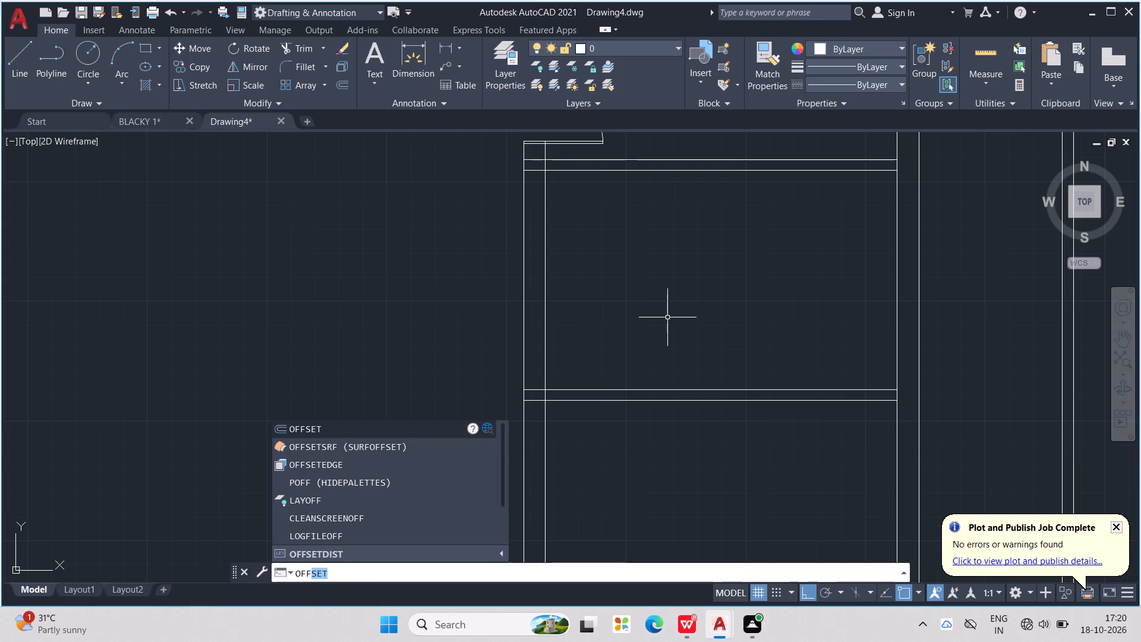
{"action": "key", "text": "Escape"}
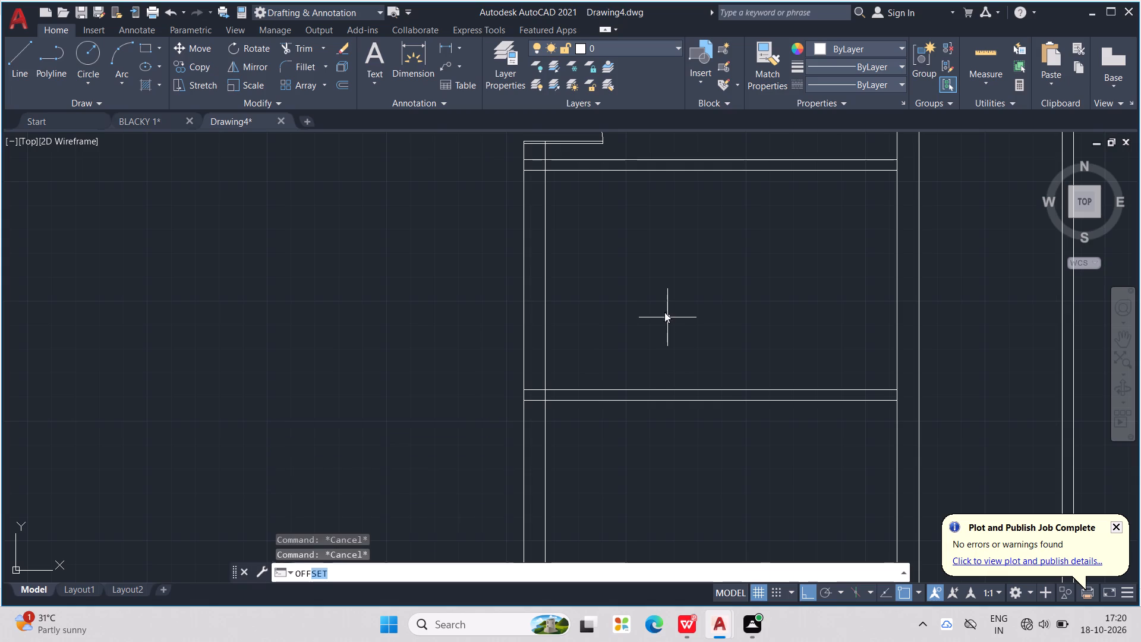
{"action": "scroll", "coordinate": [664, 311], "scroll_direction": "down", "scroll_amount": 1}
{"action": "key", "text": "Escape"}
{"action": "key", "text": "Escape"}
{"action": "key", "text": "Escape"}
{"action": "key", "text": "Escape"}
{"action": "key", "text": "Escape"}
Offset the lower line of the new 4.5" partition 12' downward to mark out the next room.
{"action": "type", "text": "OFF"}
{"action": "key", "text": "Return"}
{"action": "type", "text": "12'"}
{"action": "key", "text": "Return"}
{"action": "scroll", "coordinate": [663, 296], "scroll_direction": "down", "scroll_amount": 2}
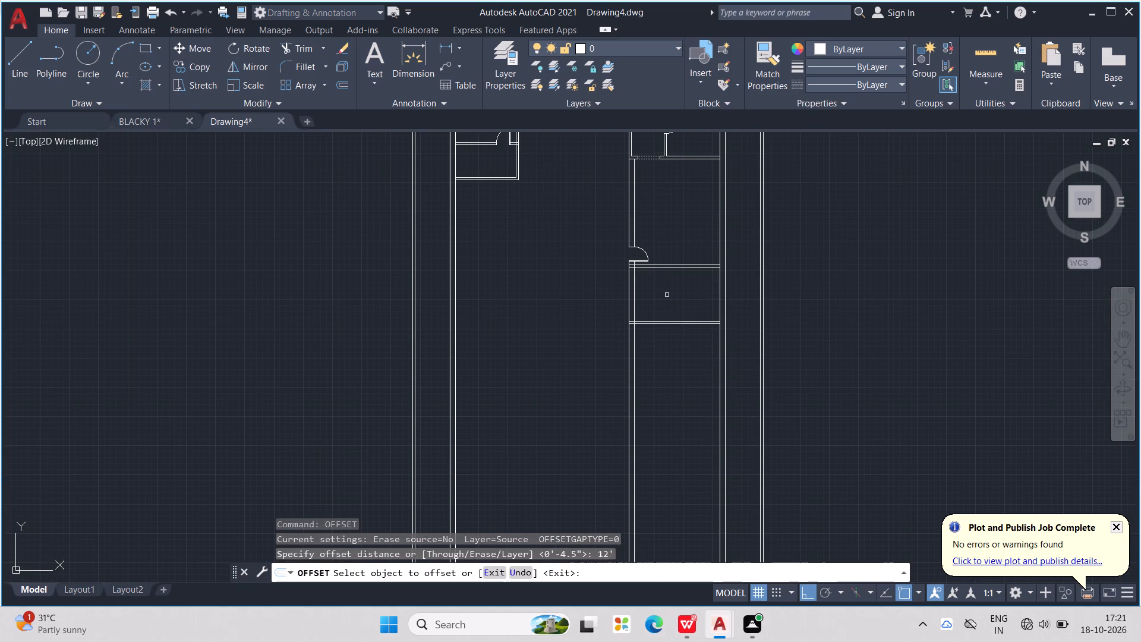
{"action": "middle_click_drag", "start_coordinate": [685, 378], "coordinate": [688, 376]}
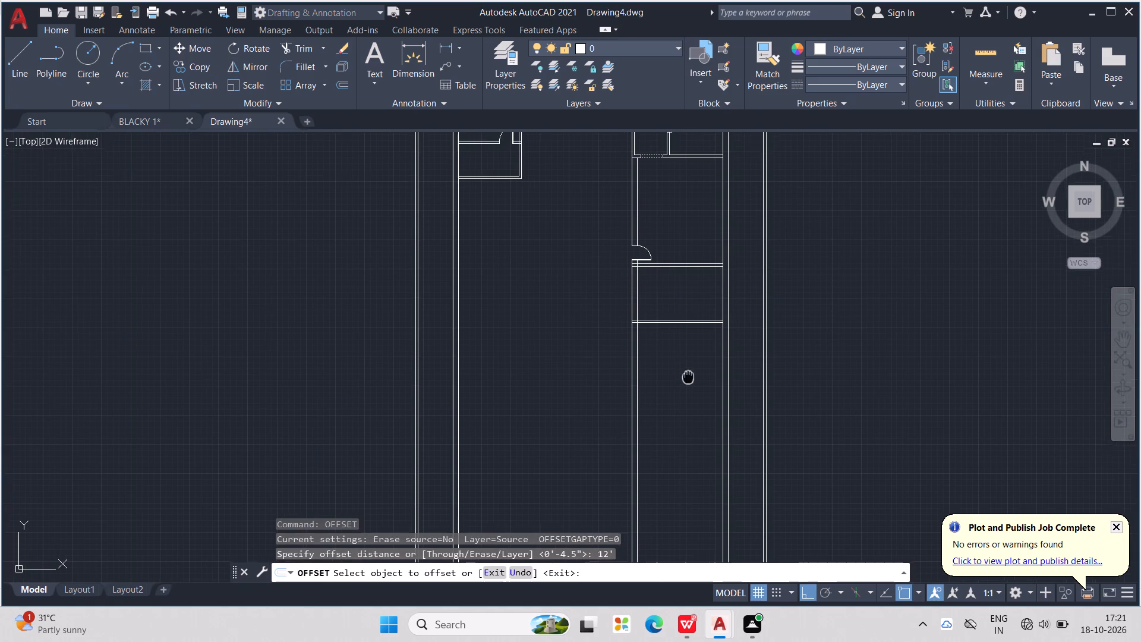
{"action": "middle_click_drag", "start_coordinate": [688, 376], "coordinate": [674, 342]}
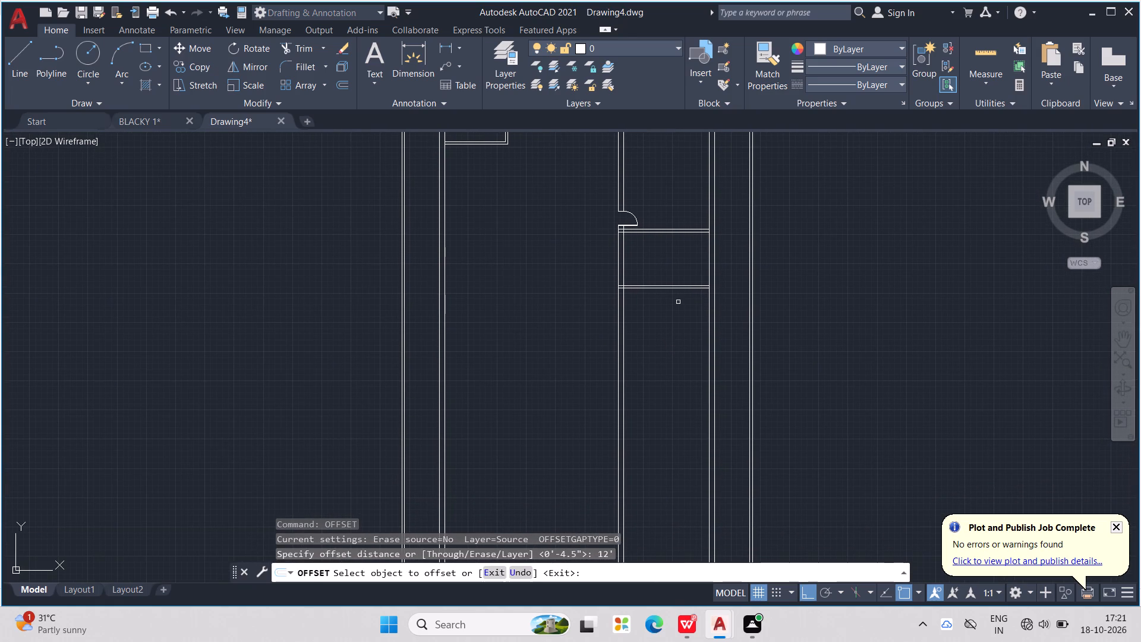
{"action": "scroll", "coordinate": [676, 297], "scroll_direction": "up", "scroll_amount": 2}
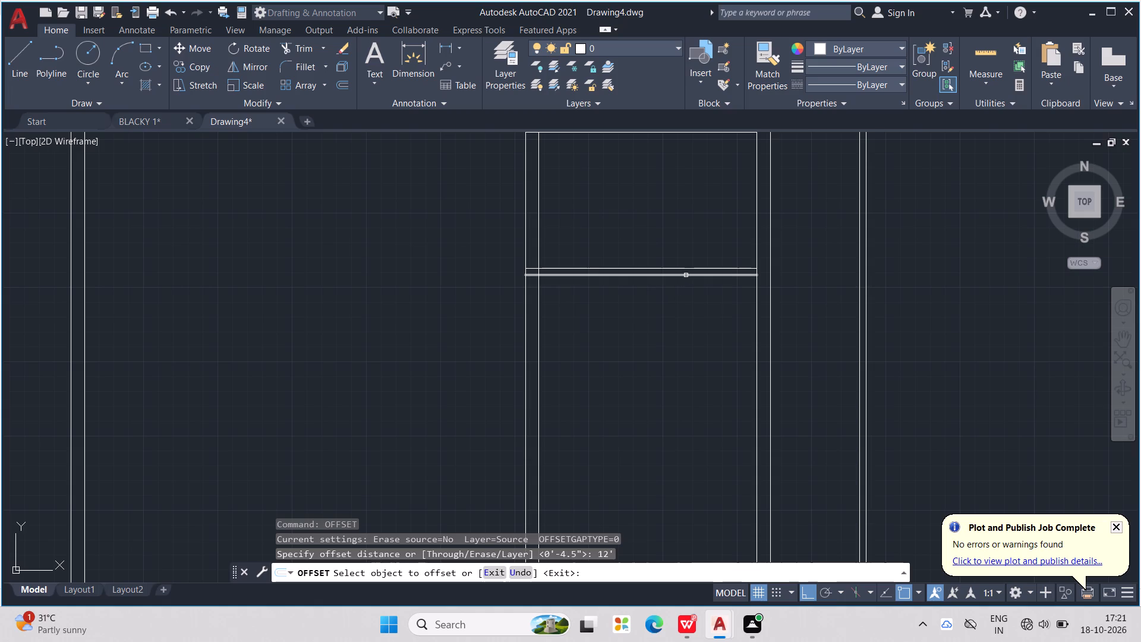
{"action": "left_click", "coordinate": [686, 275]}
{"action": "middle_click_drag", "start_coordinate": [689, 323], "coordinate": [682, 266]}
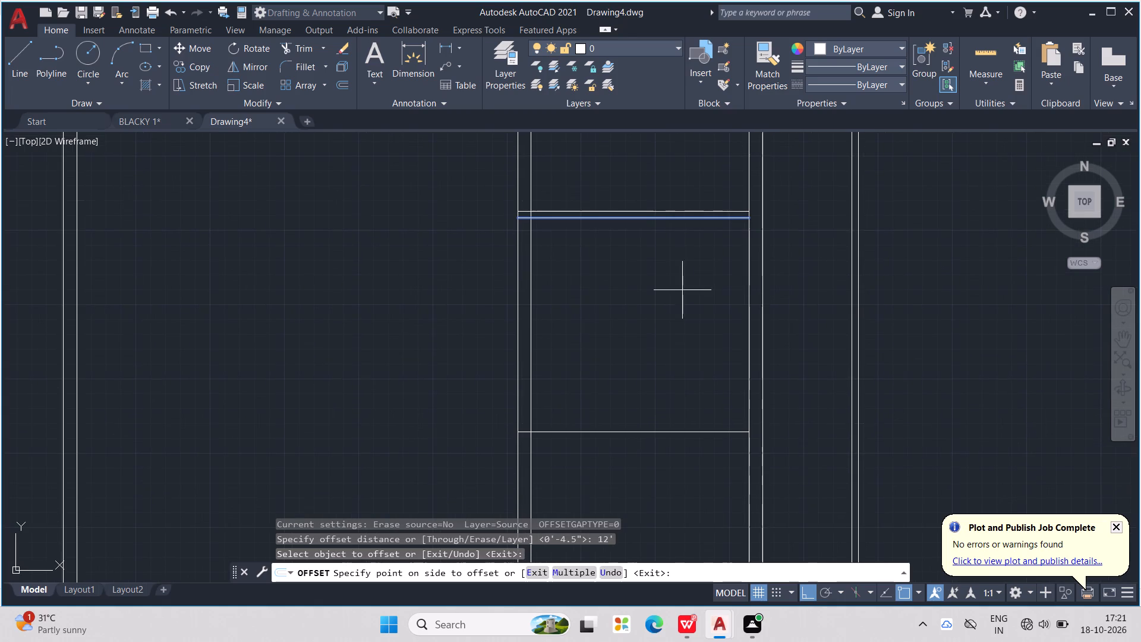
{"action": "left_click", "coordinate": [685, 326]}
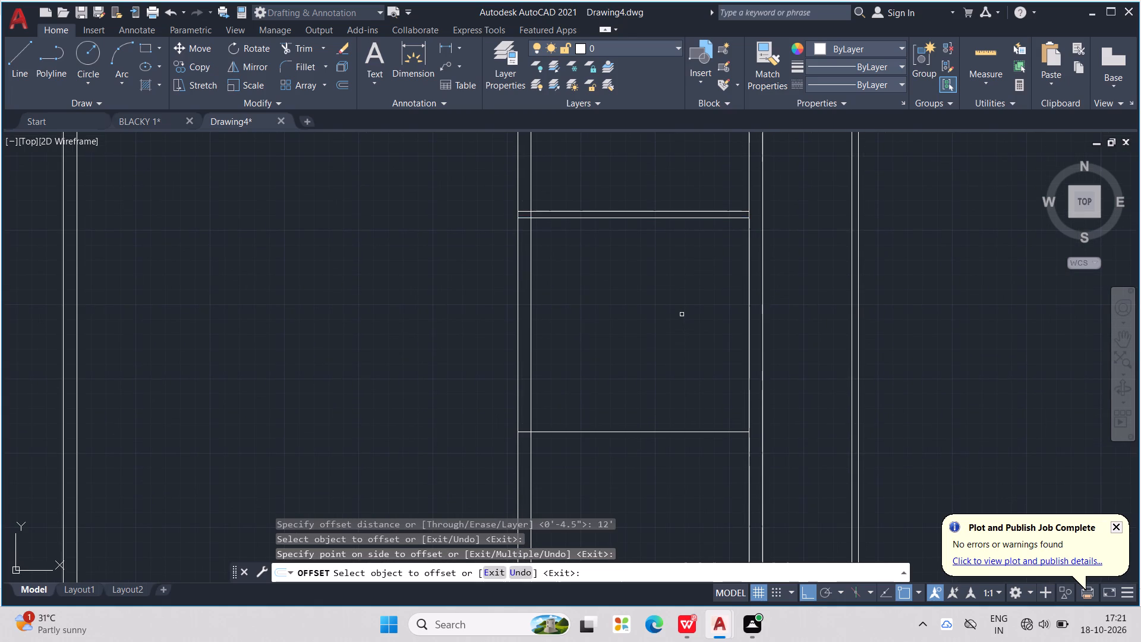
{"action": "key", "text": "Escape"}
{"action": "key", "text": "Escape"}
{"action": "key", "text": "Escape"}
{"action": "key", "text": "Escape"}
{"action": "key", "text": "Escape"}
{"action": "key", "text": "Escape"}
{"action": "key", "text": "Escape"}
{"action": "key", "text": "Escape"}
{"action": "key", "text": "Escape"}
{"action": "key", "text": "Escape"}
{"action": "key", "text": "Escape"}
{"action": "key", "text": "Escape"}
{"action": "key", "text": "Escape"}
{"action": "key", "text": "Escape"}
{"action": "key", "text": "Escape"}
{"action": "key", "text": "Escape"}
{"action": "key", "text": "Escape"}
{"action": "key", "text": "Escape"}
{"action": "key", "text": "Escape"}
{"action": "key", "text": "Escape"}
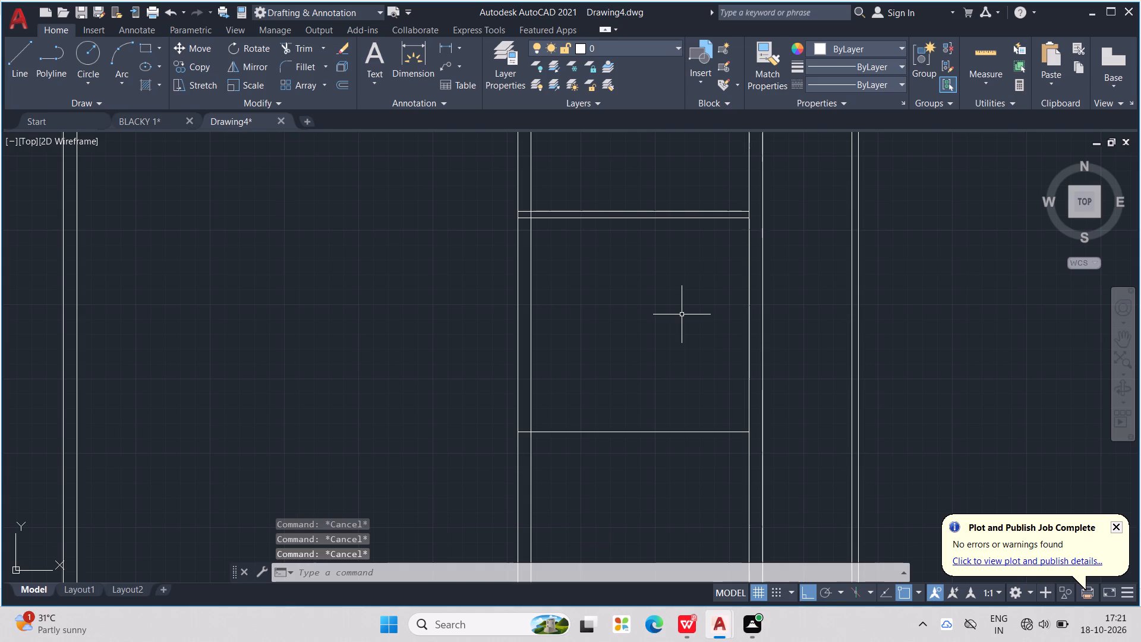
Offset the new 12' line 4.5" upward to form the next room's lower partition.
{"action": "type", "text": "OFF"}
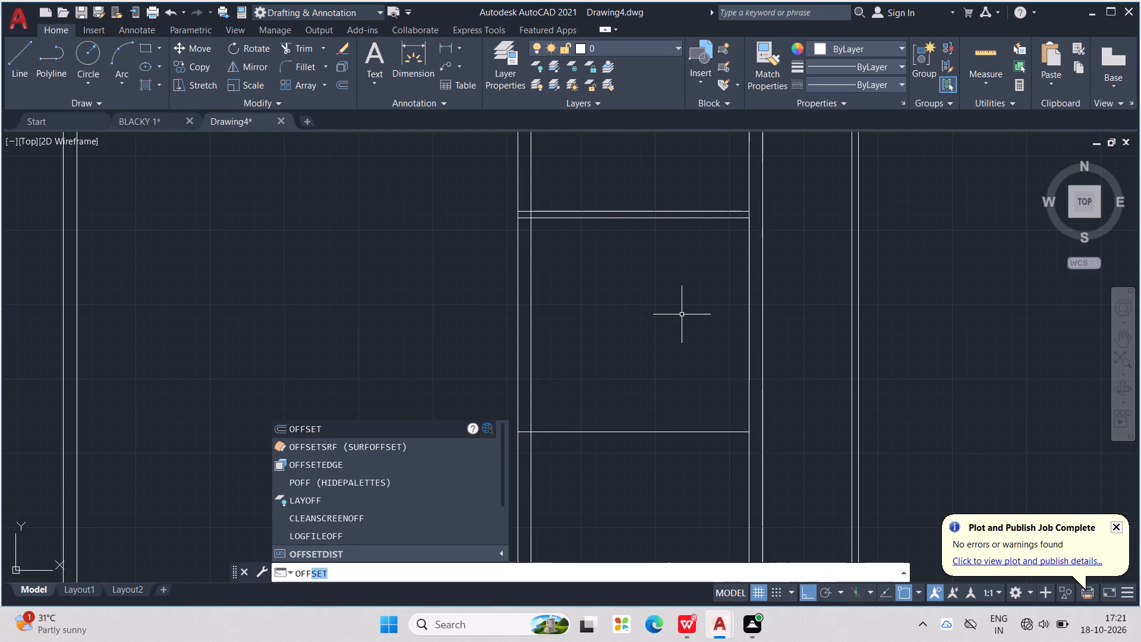
{"action": "key", "text": "Return"}
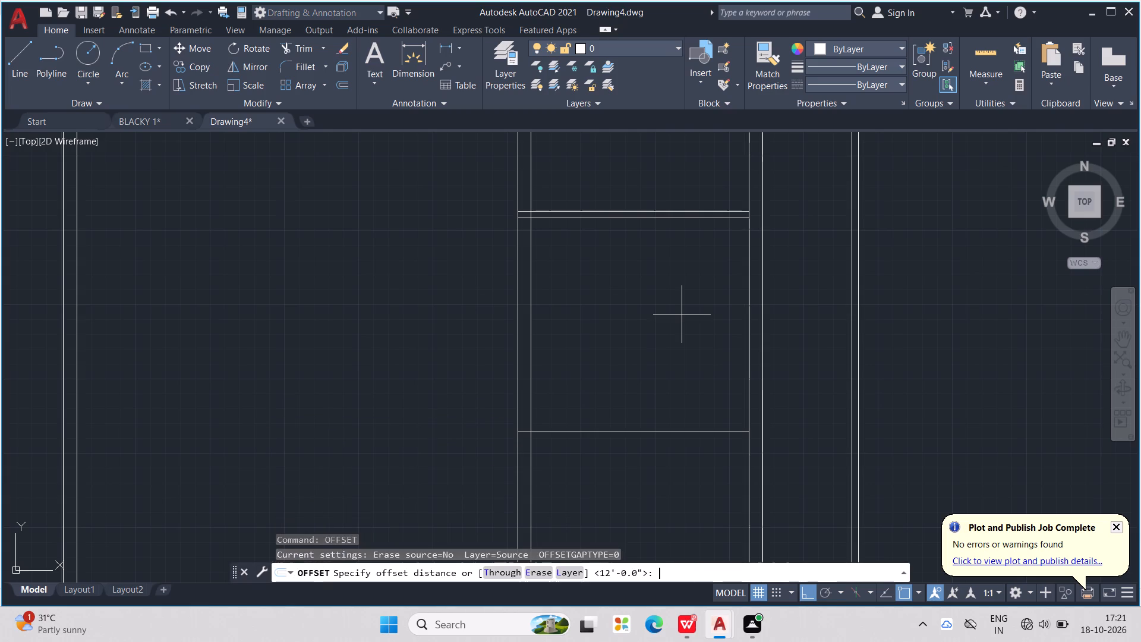
{"action": "type", "text": "4.5\""}
{"action": "key", "text": "Return"}
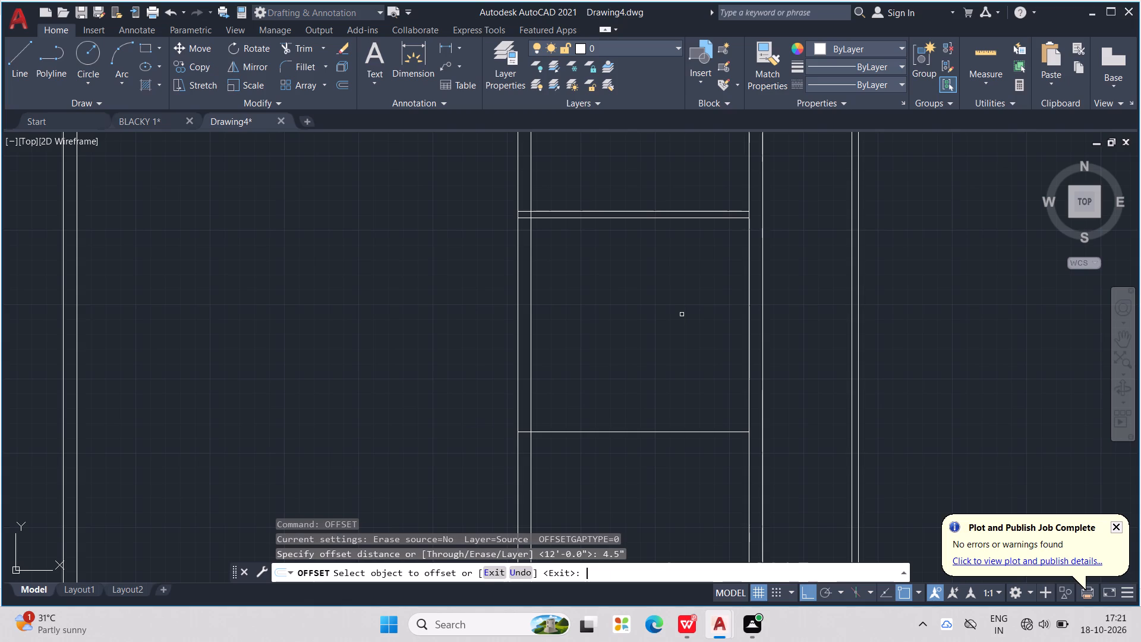
{"action": "left_click", "coordinate": [613, 431]}
{"action": "left_click", "coordinate": [618, 394]}
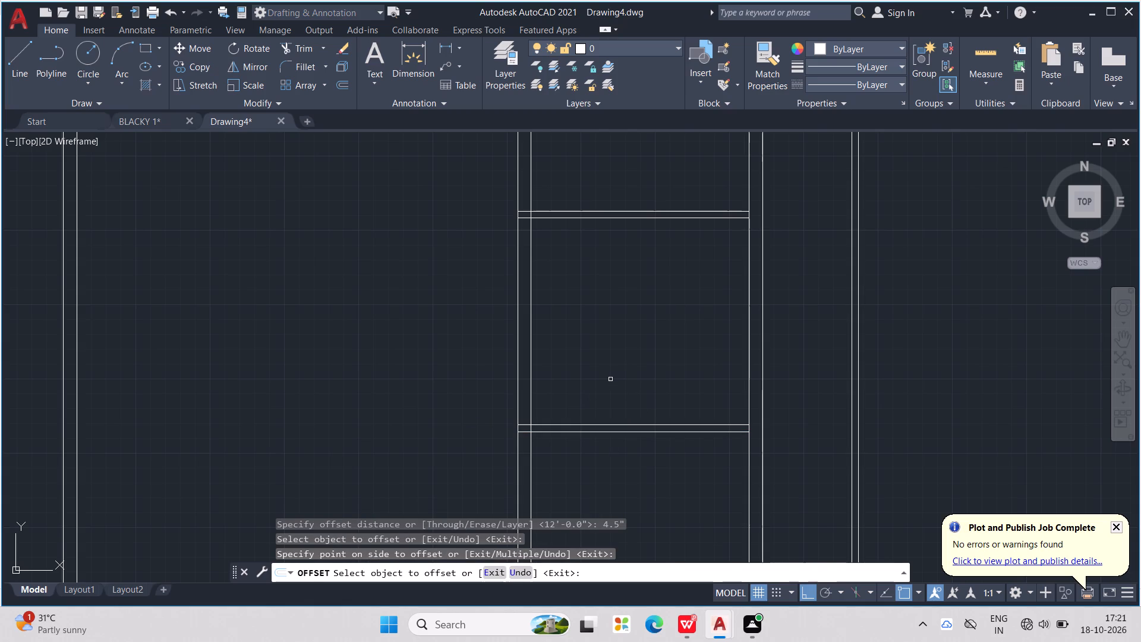
{"action": "scroll", "coordinate": [610, 379], "scroll_direction": "down", "scroll_amount": 4}
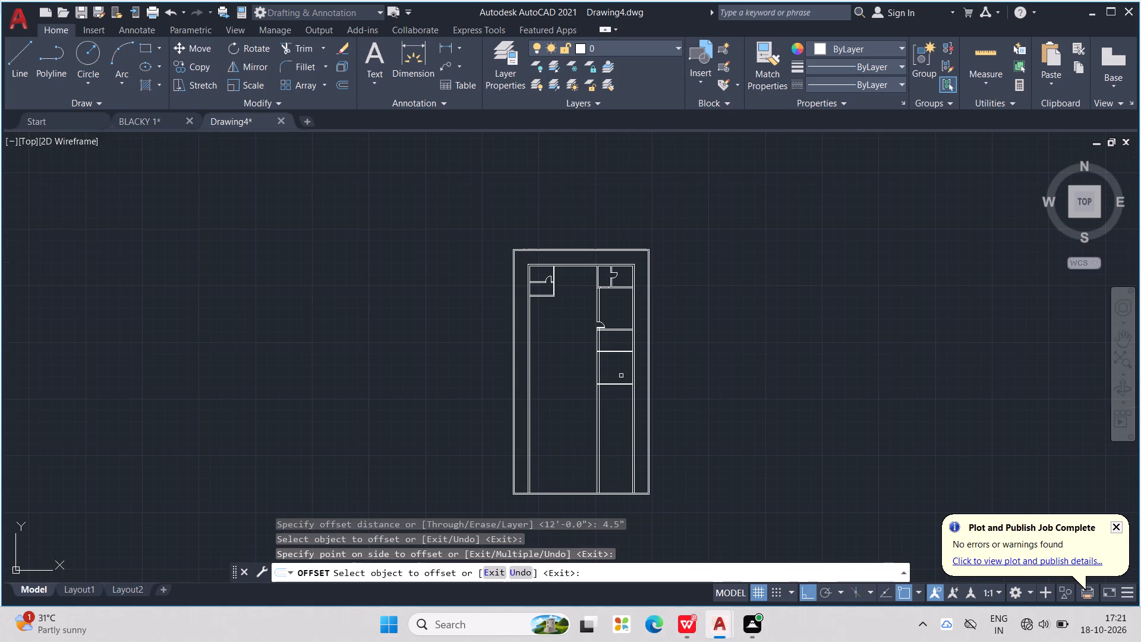
{"action": "scroll", "coordinate": [621, 376], "scroll_direction": "up", "scroll_amount": 1}
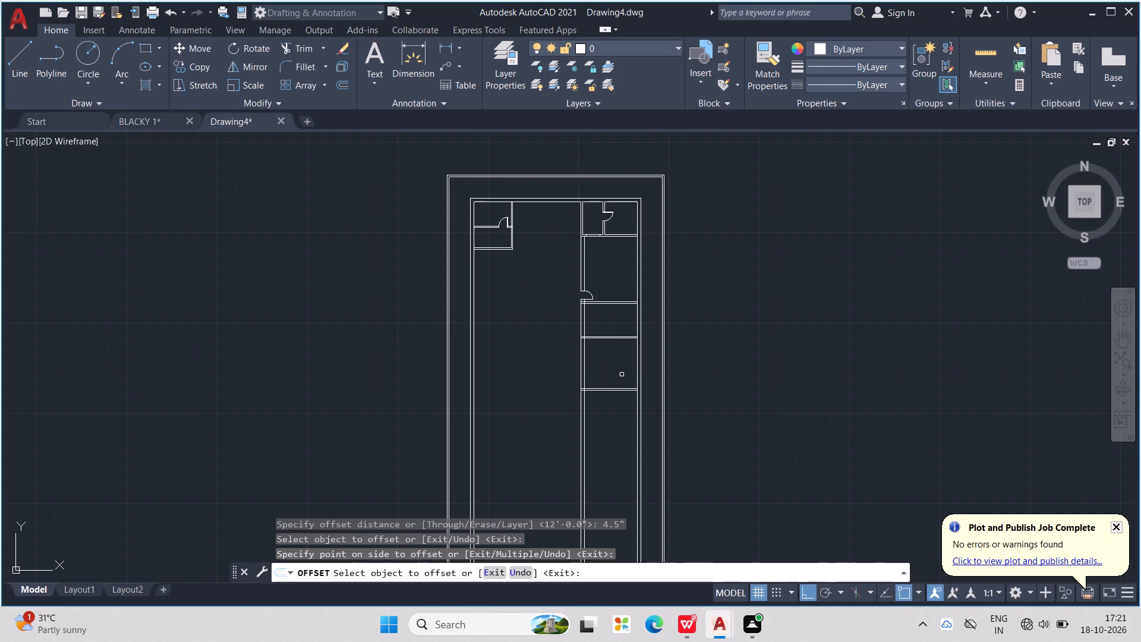
{"action": "key", "text": "Escape"}
{"action": "key", "text": "Escape"}
{"action": "key", "text": "Escape"}
{"action": "key", "text": "Escape"}
{"action": "key", "text": "Escape"}
{"action": "key", "text": "Escape"}
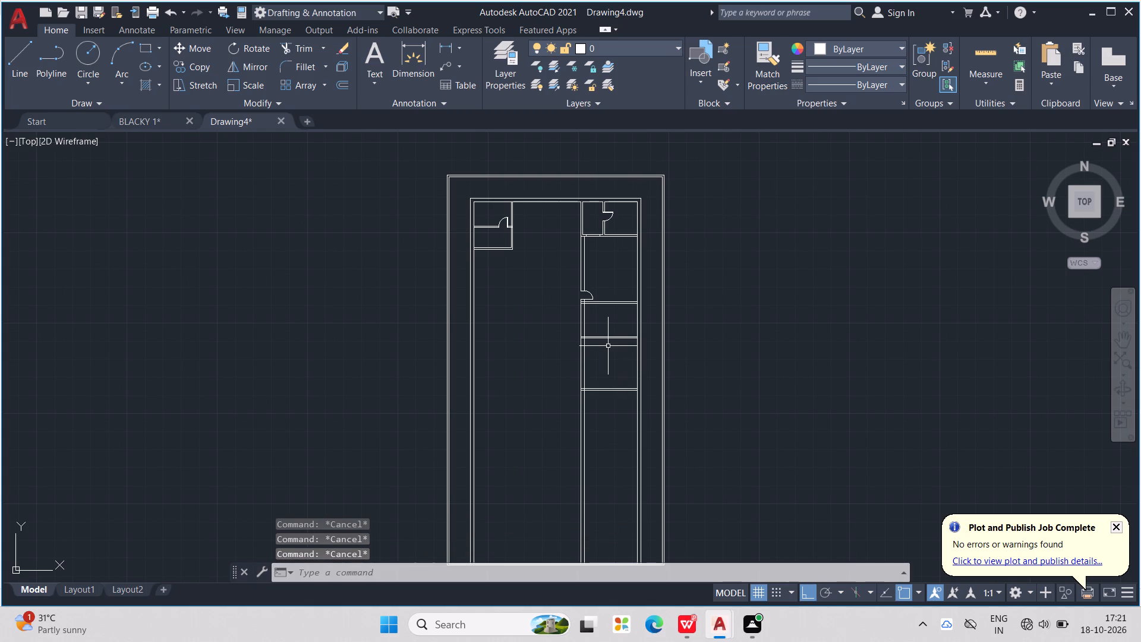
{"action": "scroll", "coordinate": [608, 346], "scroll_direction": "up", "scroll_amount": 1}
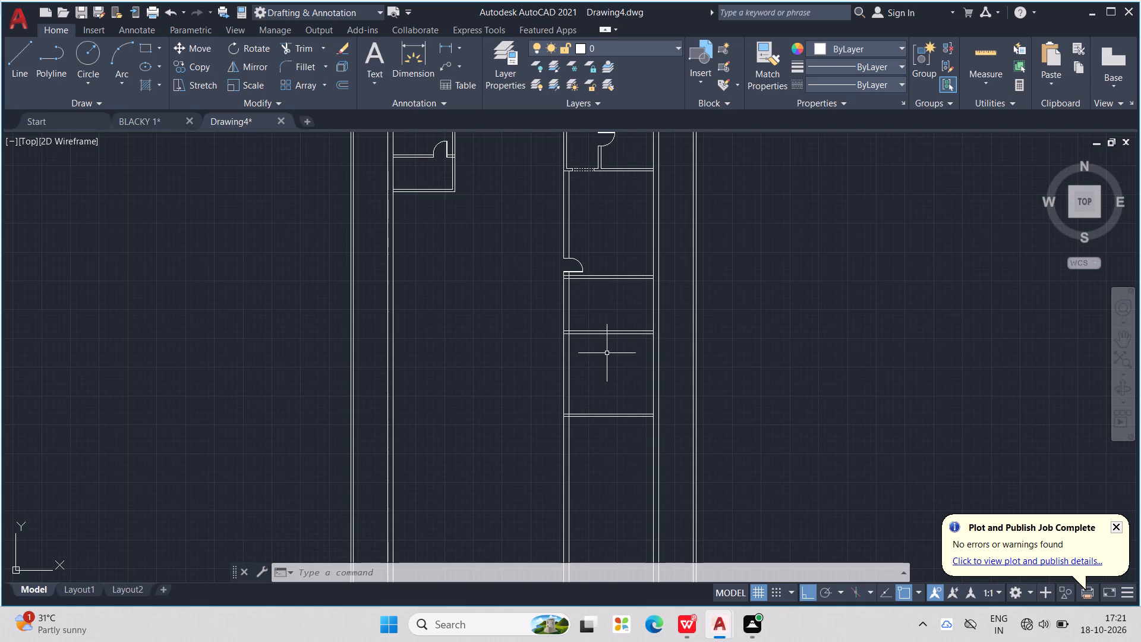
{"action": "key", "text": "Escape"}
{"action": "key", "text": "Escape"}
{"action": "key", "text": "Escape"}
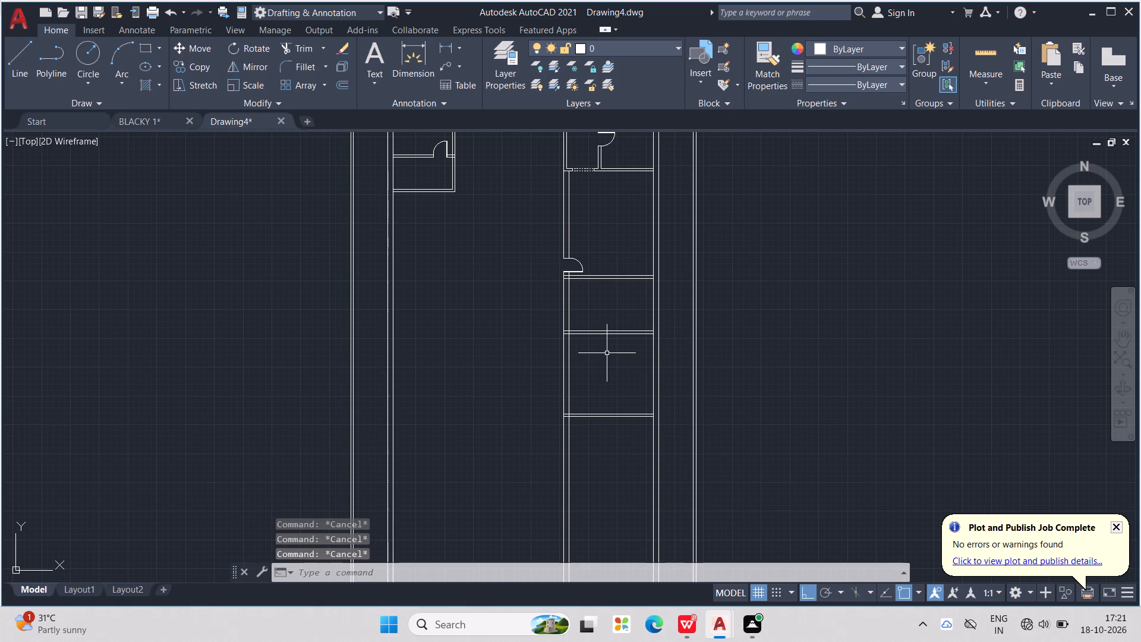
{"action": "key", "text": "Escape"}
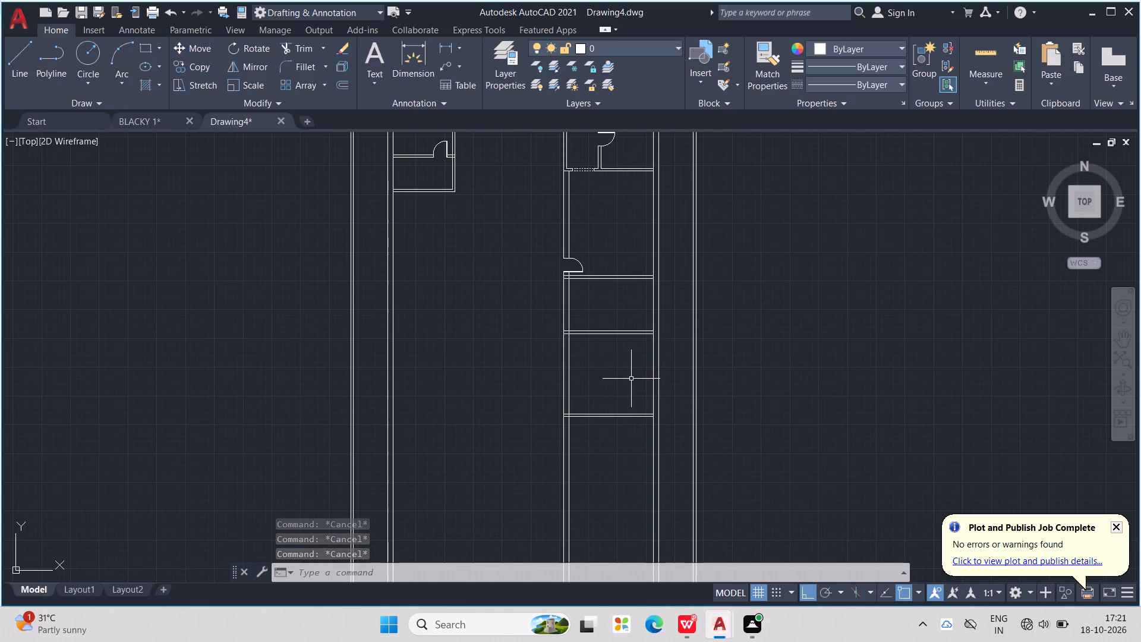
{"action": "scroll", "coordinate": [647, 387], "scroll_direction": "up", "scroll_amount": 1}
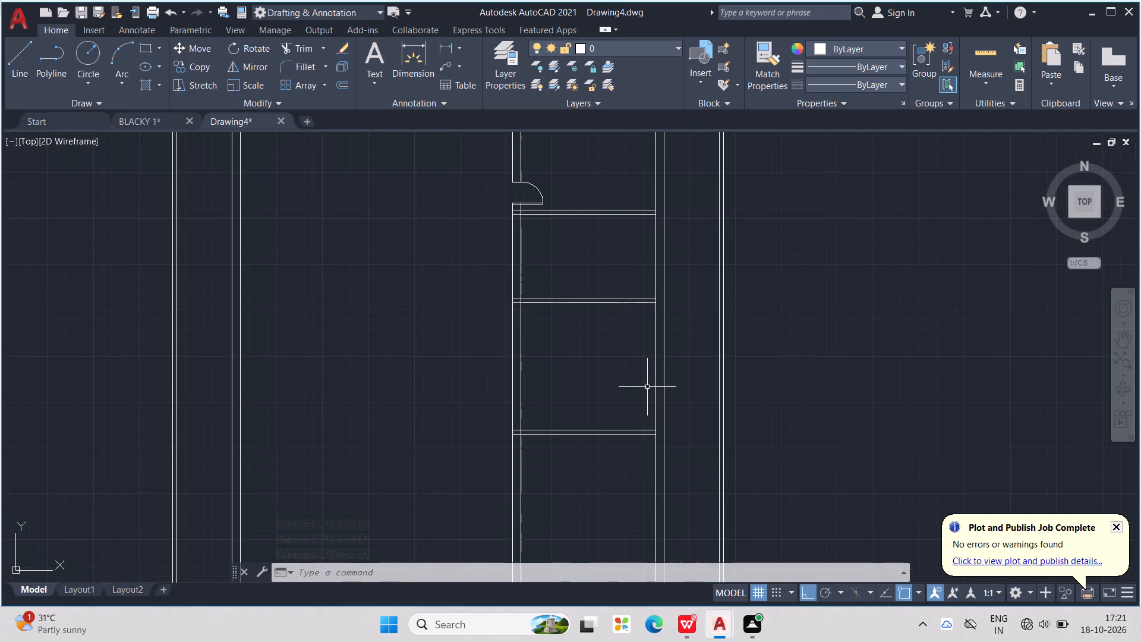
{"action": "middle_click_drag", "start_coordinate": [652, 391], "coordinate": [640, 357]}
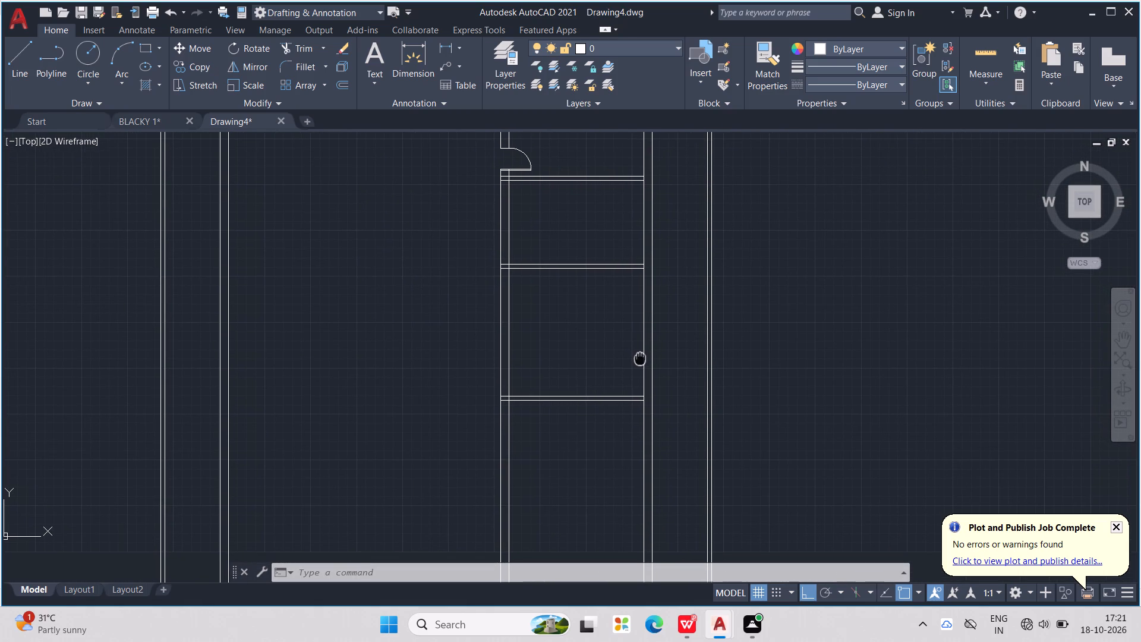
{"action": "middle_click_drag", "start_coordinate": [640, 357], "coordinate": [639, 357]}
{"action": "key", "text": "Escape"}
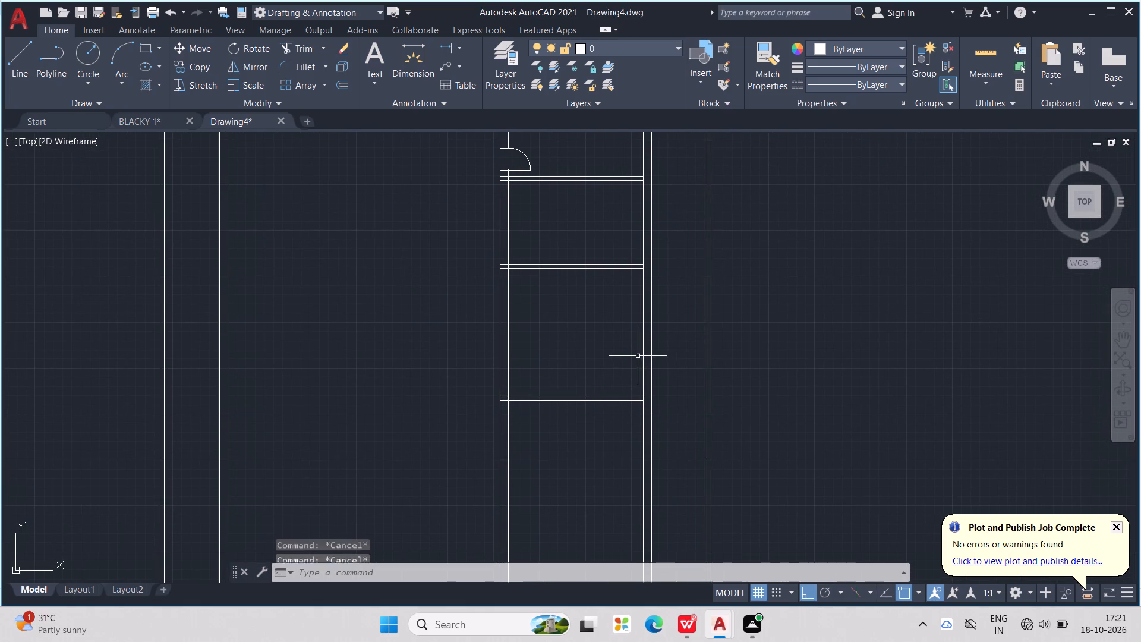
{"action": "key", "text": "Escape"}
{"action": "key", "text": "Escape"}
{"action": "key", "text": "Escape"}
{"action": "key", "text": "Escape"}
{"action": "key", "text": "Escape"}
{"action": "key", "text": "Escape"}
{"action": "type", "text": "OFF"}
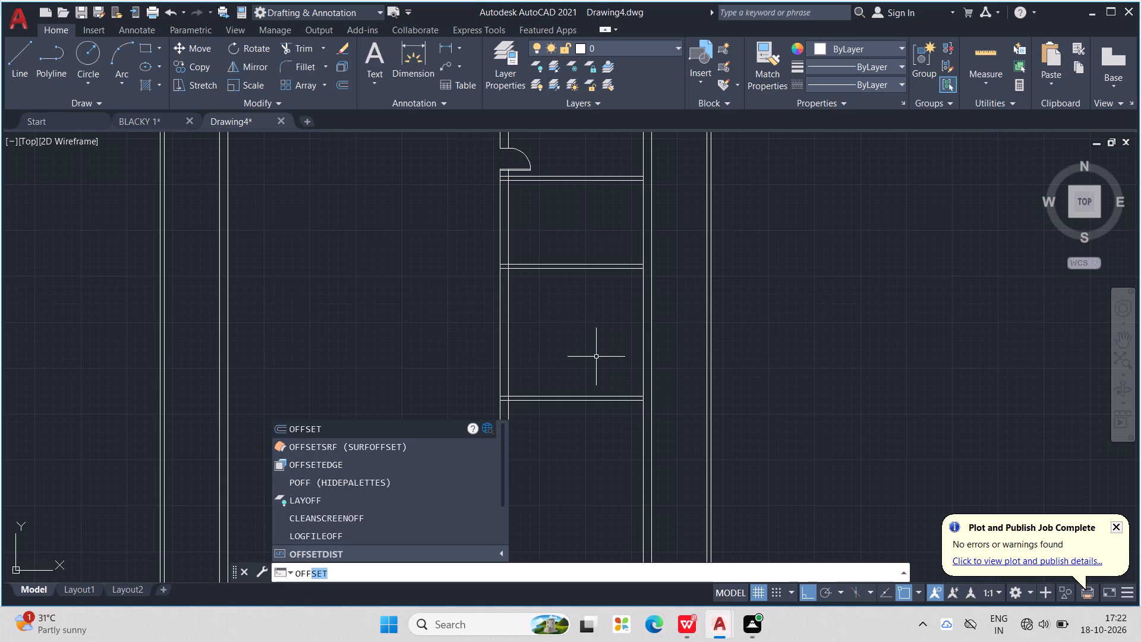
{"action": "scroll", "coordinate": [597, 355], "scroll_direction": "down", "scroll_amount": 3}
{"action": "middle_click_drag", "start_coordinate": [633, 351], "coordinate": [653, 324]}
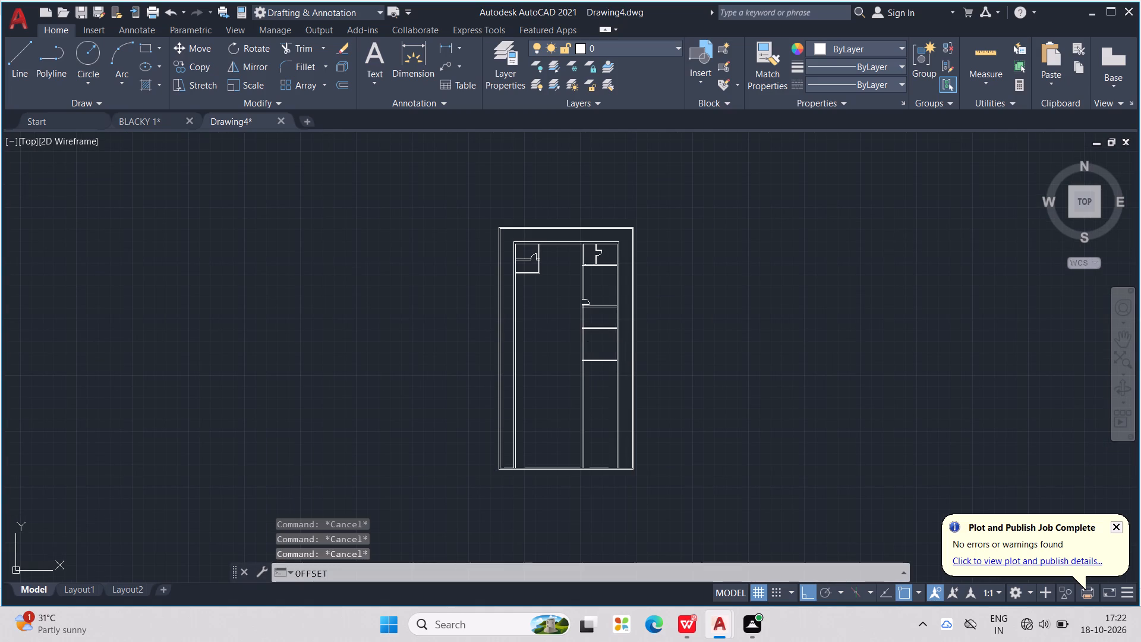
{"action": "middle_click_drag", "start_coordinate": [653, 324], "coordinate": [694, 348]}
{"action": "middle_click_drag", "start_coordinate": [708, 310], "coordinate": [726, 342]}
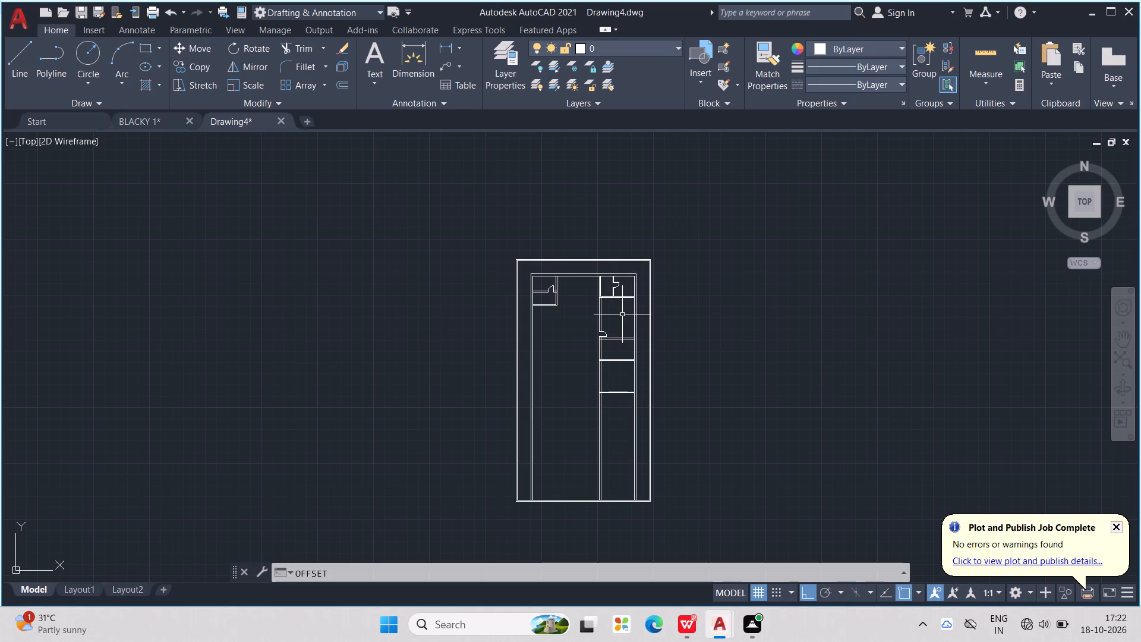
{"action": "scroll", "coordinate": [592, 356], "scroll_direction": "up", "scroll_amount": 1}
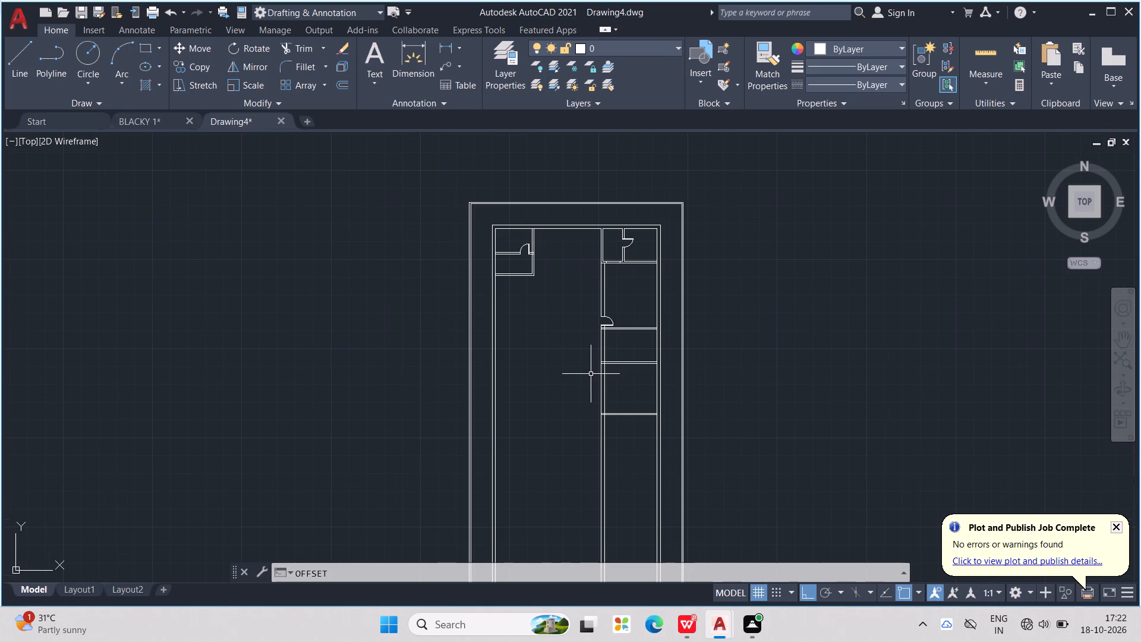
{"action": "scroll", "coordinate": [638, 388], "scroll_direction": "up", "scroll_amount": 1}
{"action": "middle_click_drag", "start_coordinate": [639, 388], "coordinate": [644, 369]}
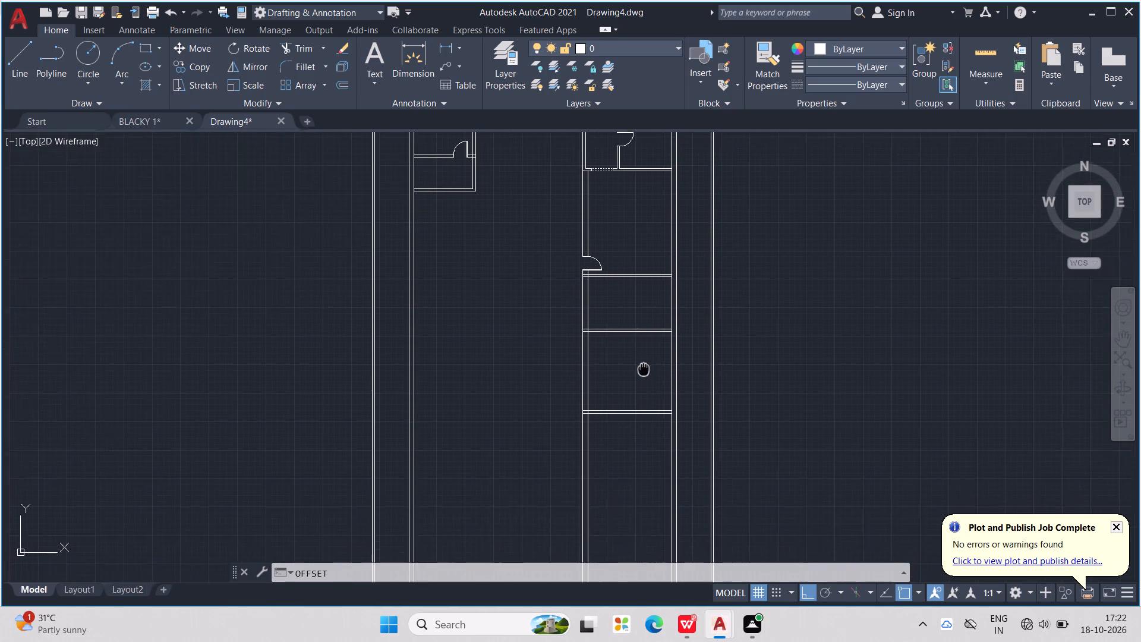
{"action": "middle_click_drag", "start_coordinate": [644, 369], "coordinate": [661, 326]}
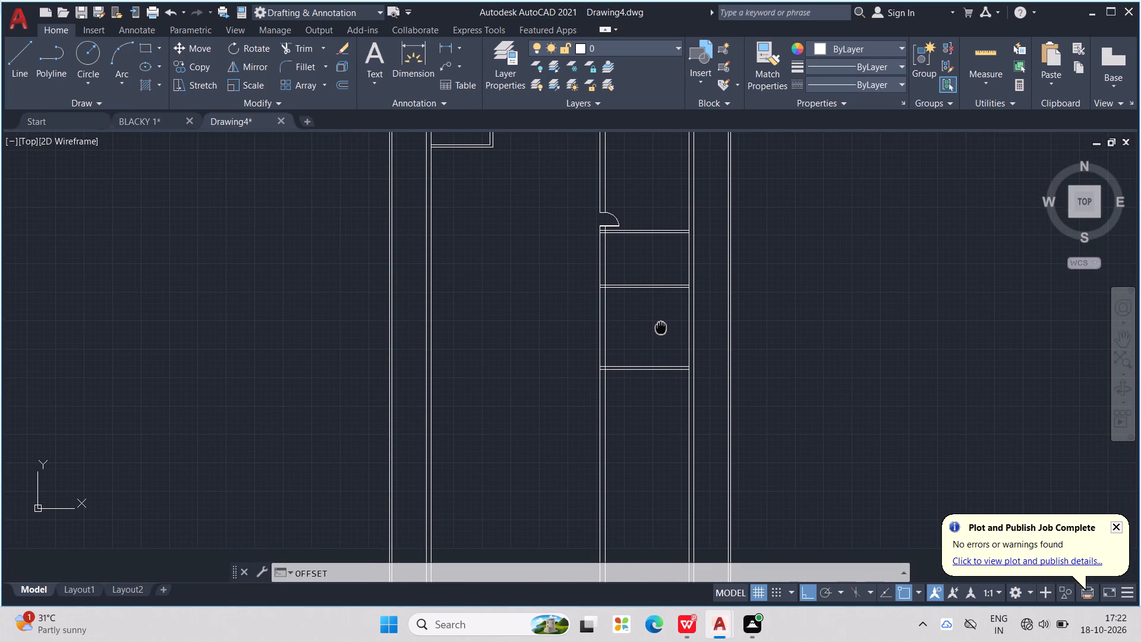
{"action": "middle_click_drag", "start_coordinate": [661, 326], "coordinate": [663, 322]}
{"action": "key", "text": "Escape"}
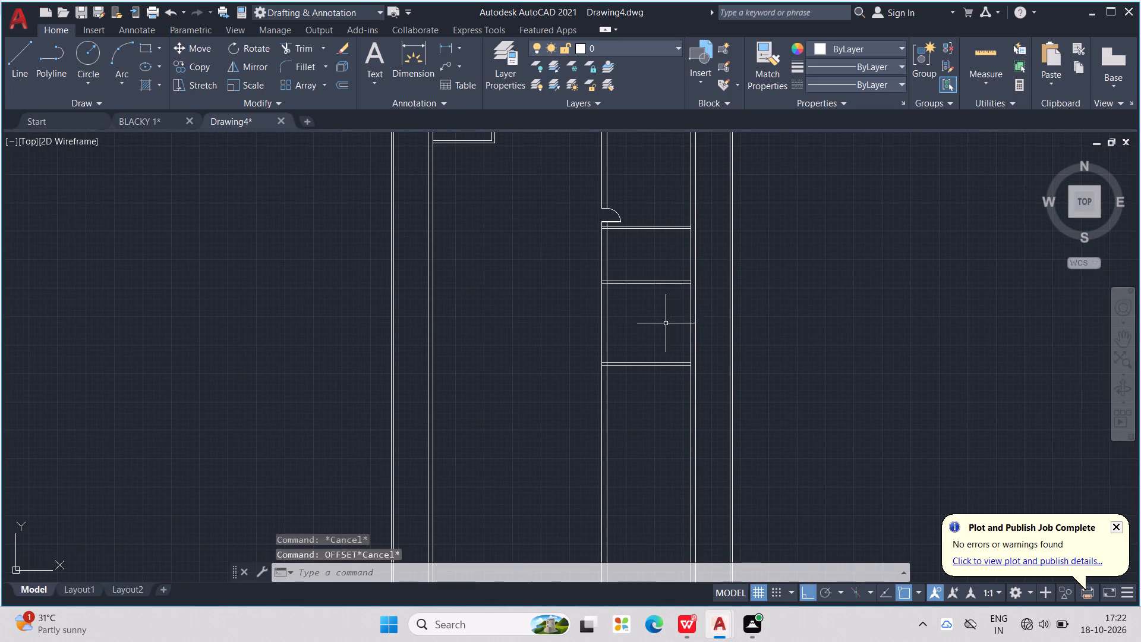
Start a line across the left wall of the 12' deep room, from its outer face to its inner face.
{"action": "scroll", "coordinate": [664, 323], "scroll_direction": "up", "scroll_amount": 1}
{"action": "key", "text": "Escape"}
{"action": "key", "text": "Escape"}
{"action": "key", "text": "l"}
{"action": "key", "text": "Return"}
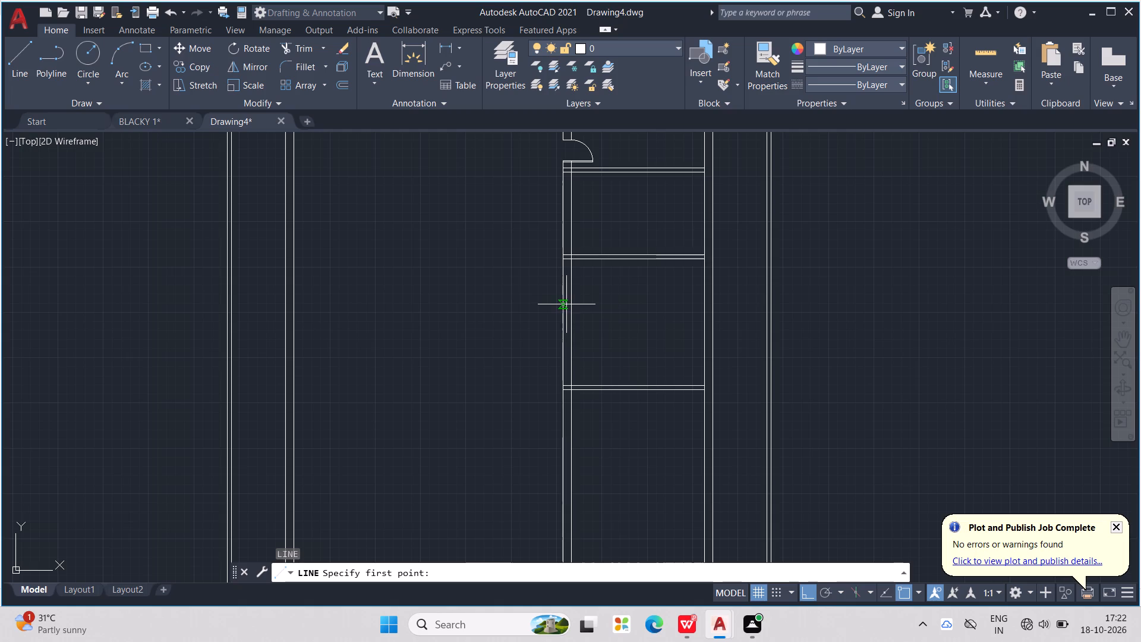
{"action": "scroll", "coordinate": [569, 307], "scroll_direction": "up", "scroll_amount": 2}
{"action": "left_click", "coordinate": [545, 310]}
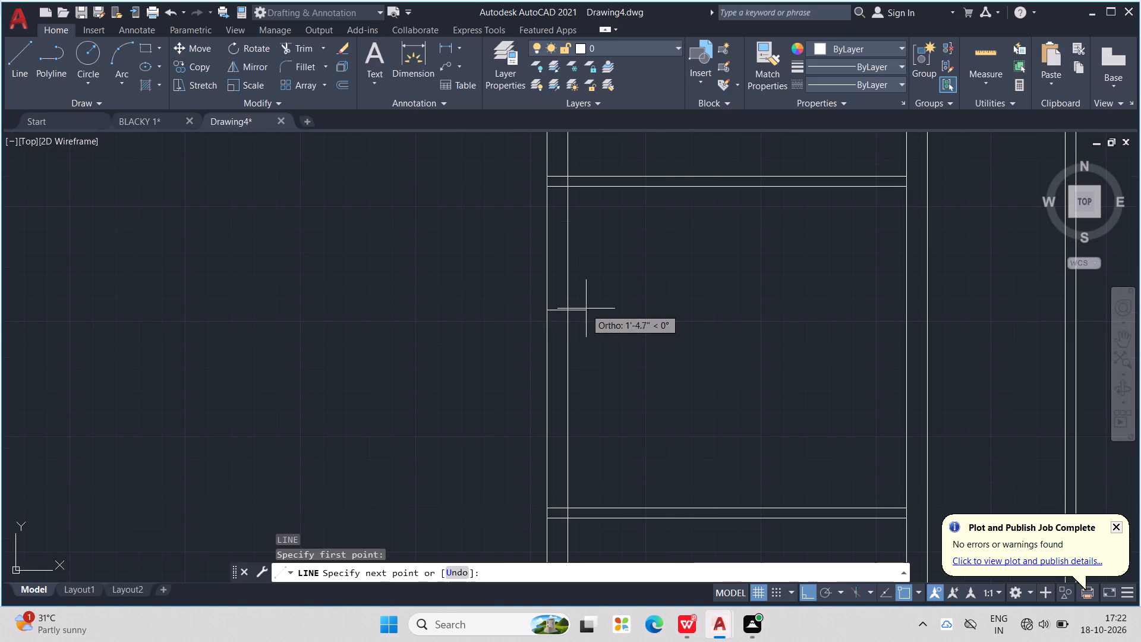
{"action": "left_click", "coordinate": [573, 307]}
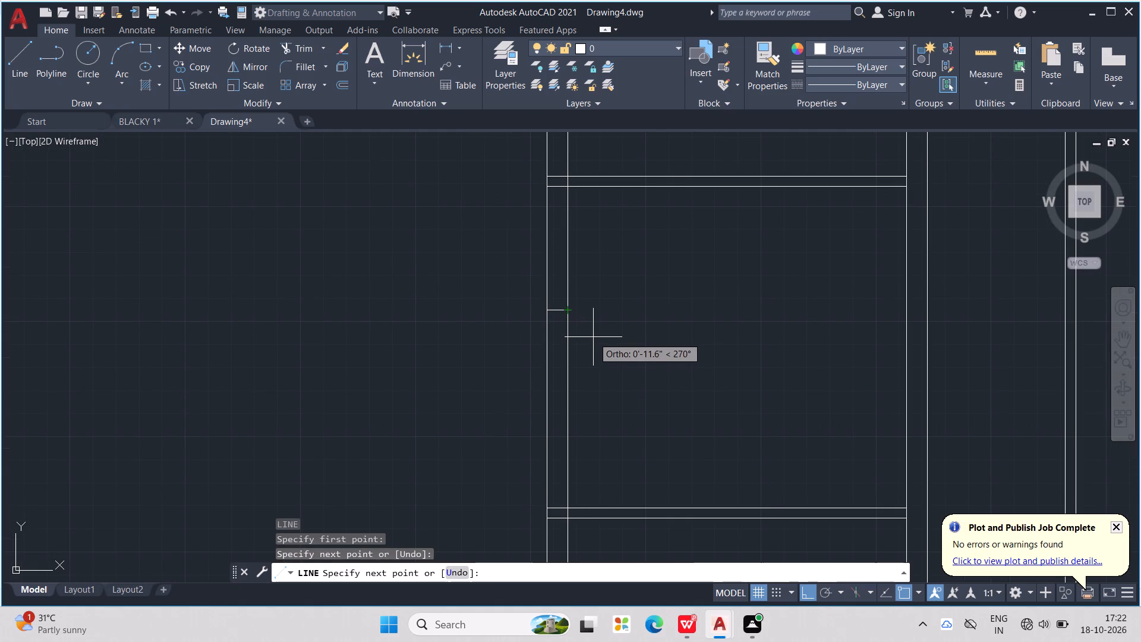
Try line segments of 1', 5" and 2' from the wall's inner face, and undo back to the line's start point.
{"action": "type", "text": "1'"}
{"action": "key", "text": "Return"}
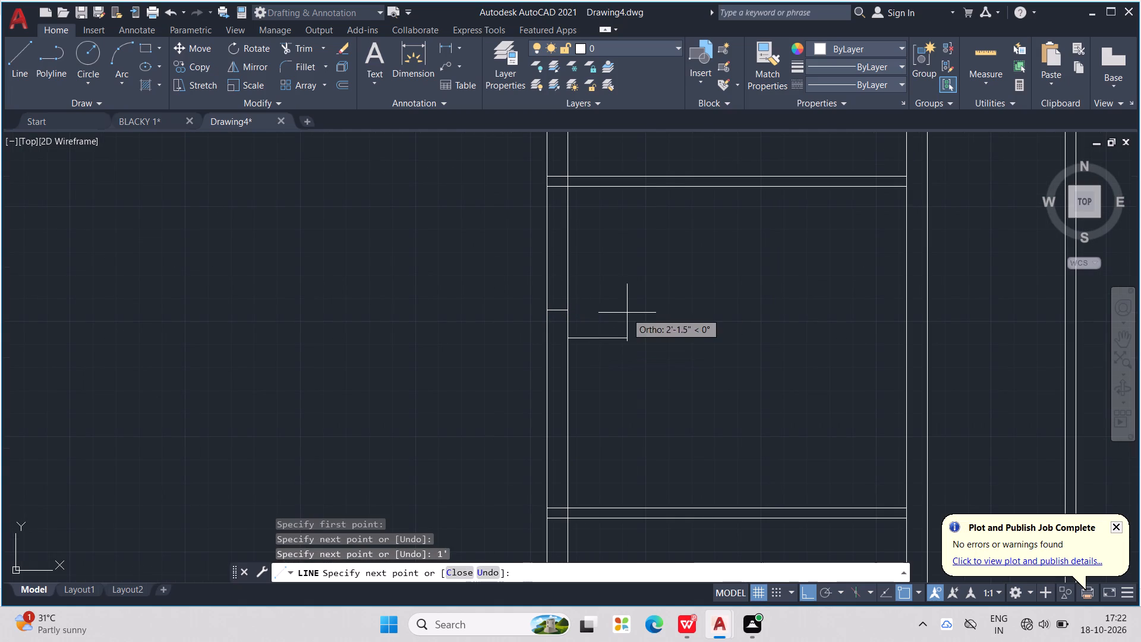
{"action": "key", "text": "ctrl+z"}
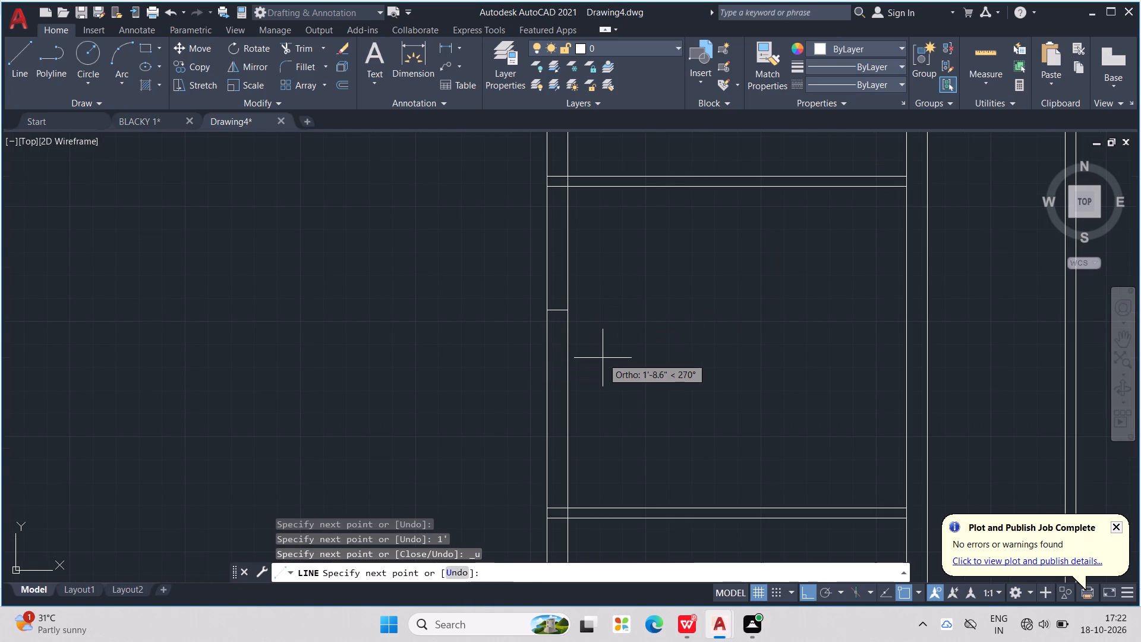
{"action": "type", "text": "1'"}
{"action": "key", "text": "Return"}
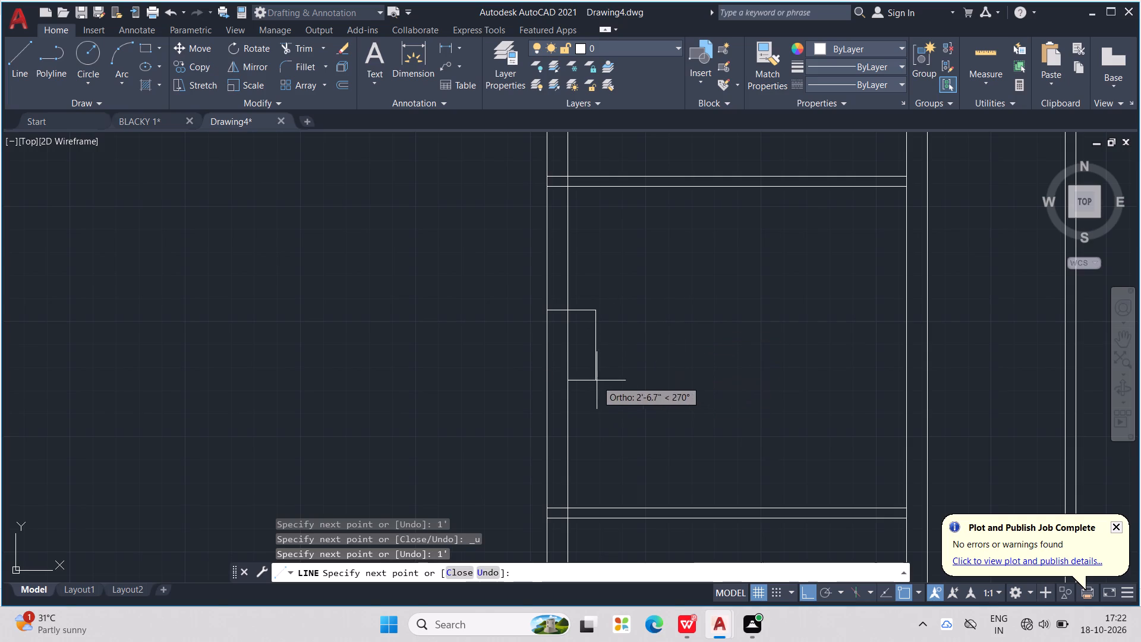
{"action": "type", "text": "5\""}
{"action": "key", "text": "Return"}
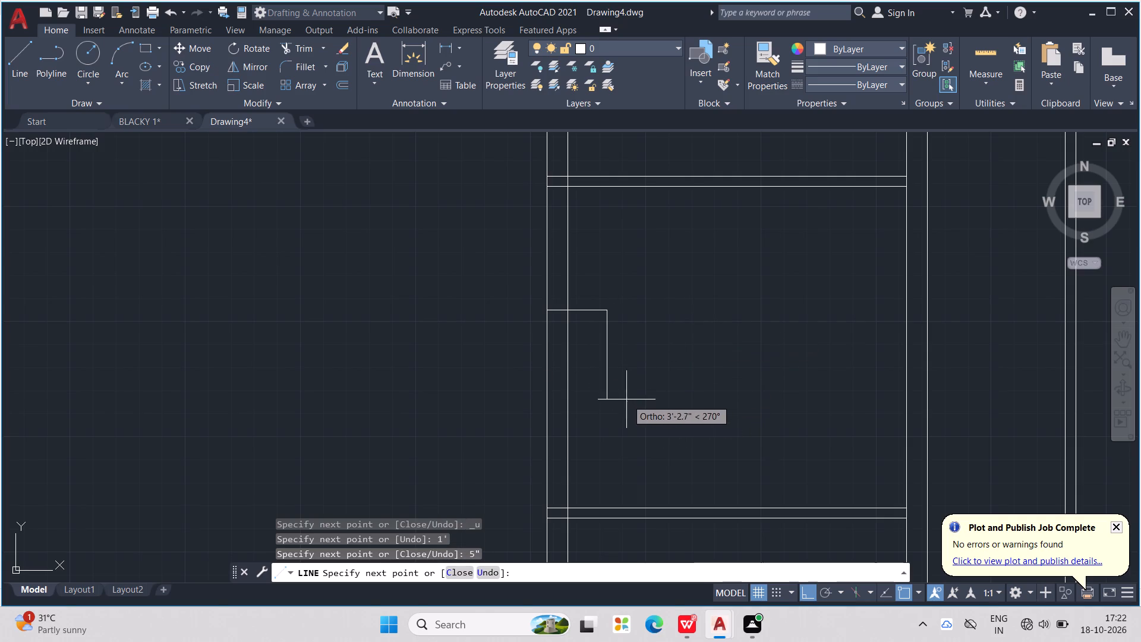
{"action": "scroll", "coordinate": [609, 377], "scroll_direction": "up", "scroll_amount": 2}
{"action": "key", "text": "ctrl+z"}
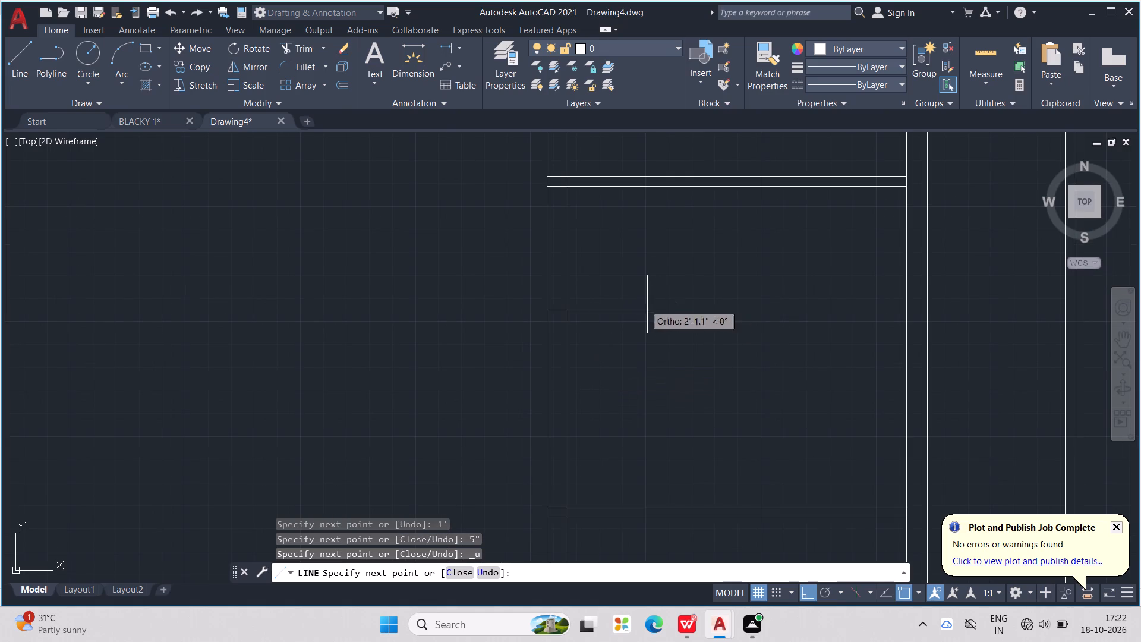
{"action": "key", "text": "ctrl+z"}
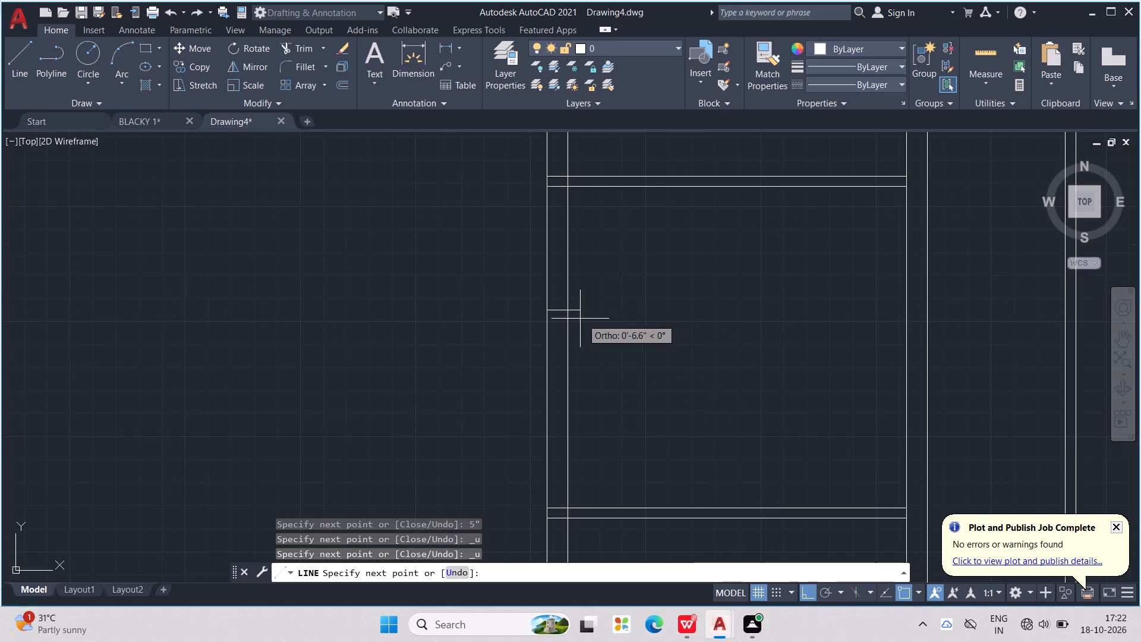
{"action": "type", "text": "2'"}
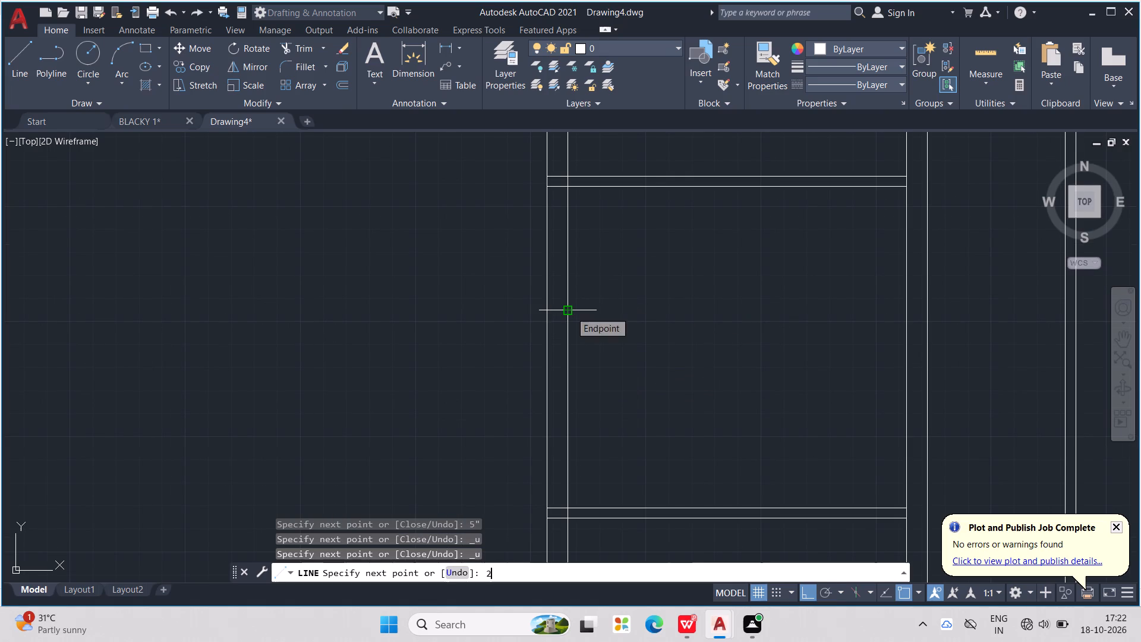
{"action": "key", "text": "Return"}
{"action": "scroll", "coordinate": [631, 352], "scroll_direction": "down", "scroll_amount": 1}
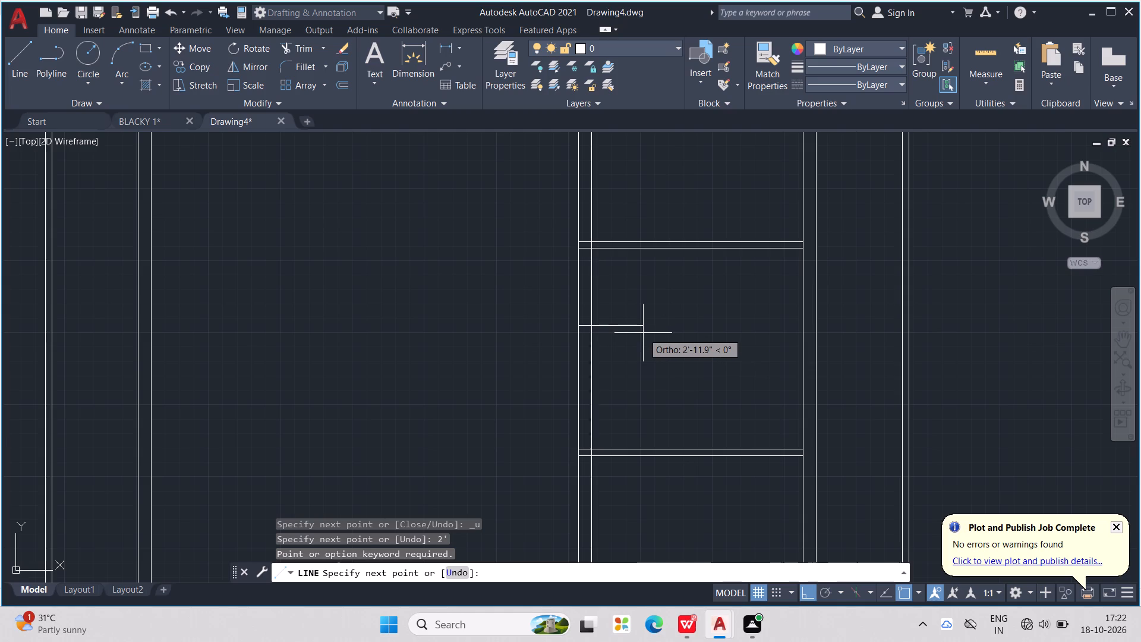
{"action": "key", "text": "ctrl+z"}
Draw the door leaf outline across the wall to its inner face, 2' into the room, 1" down and back to the outer face.
{"action": "left_click", "coordinate": [566, 310]}
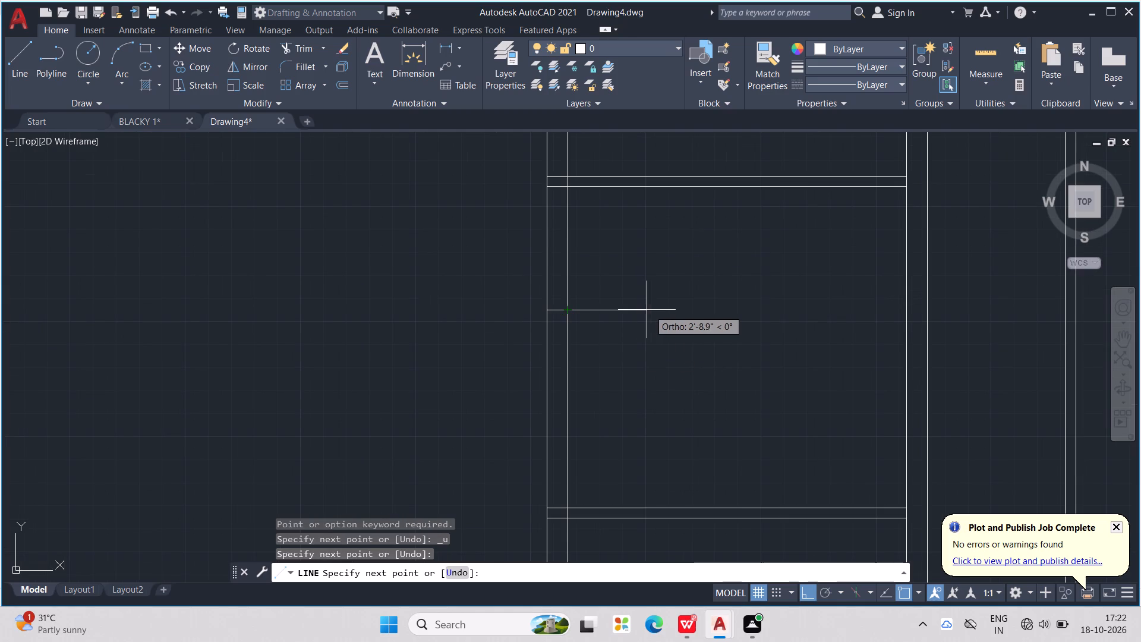
{"action": "type", "text": "2'"}
{"action": "key", "text": "Return"}
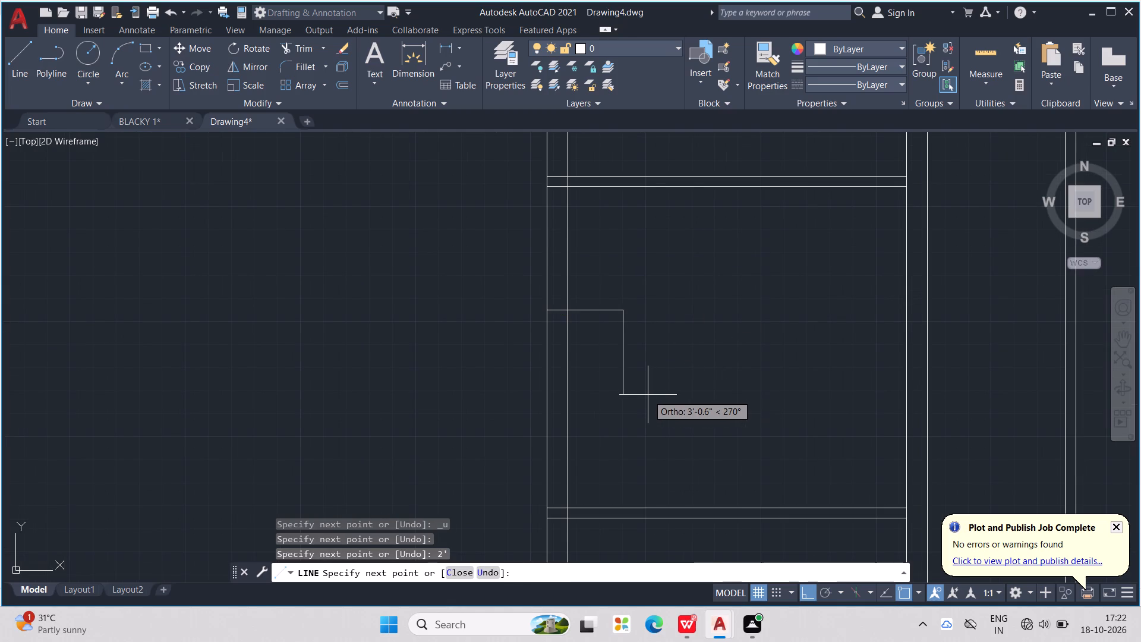
{"action": "type", "text": "1\""}
{"action": "key", "text": "Return"}
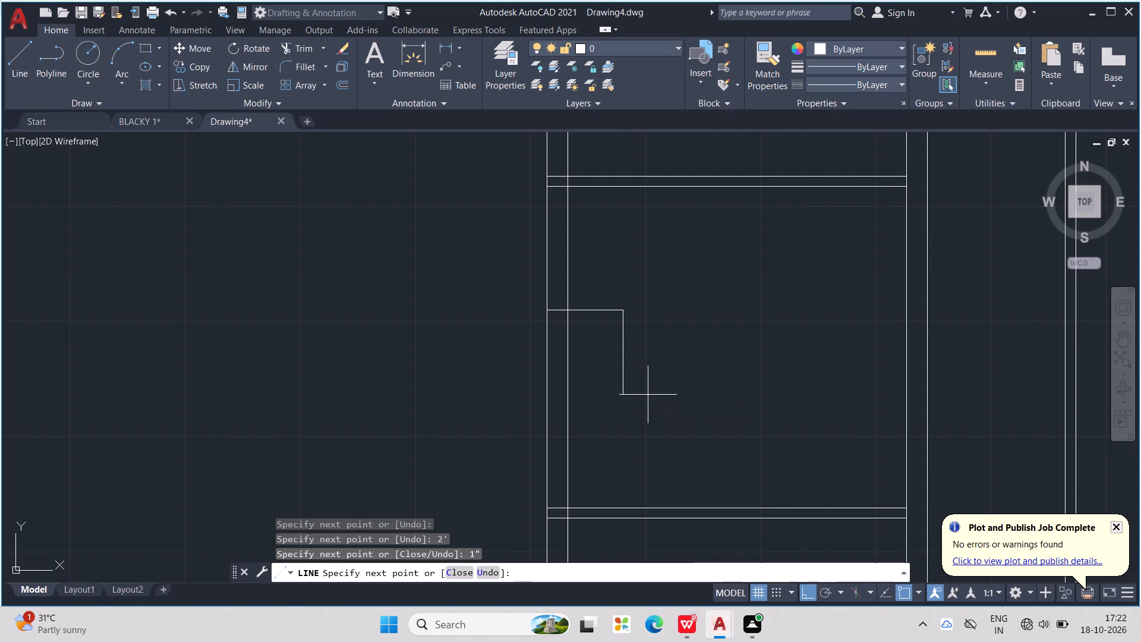
{"action": "scroll", "coordinate": [539, 325], "scroll_direction": "up", "scroll_amount": 1}
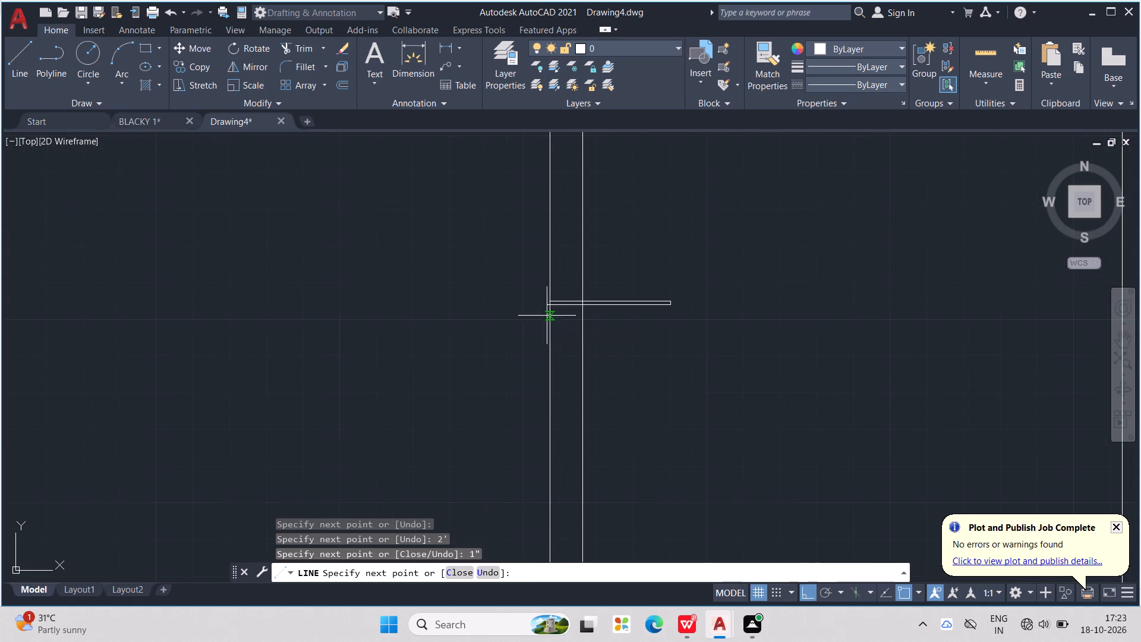
{"action": "scroll", "coordinate": [547, 316], "scroll_direction": "up", "scroll_amount": 2}
{"action": "left_click", "coordinate": [547, 289]}
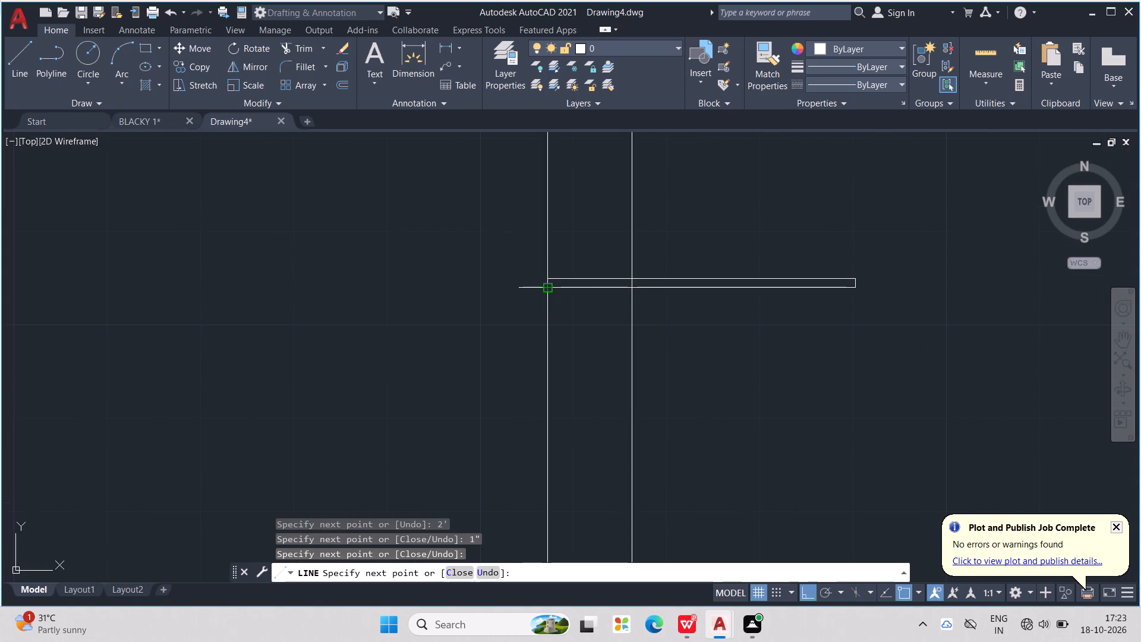
{"action": "key", "text": "Escape"}
{"action": "key", "text": "Escape"}
{"action": "key", "text": "Escape"}
{"action": "key", "text": "Escape"}
{"action": "scroll", "coordinate": [615, 314], "scroll_direction": "down", "scroll_amount": 2}
{"action": "key", "text": "Escape"}
{"action": "key", "text": "Escape"}
{"action": "scroll", "coordinate": [667, 353], "scroll_direction": "down", "scroll_amount": 1}
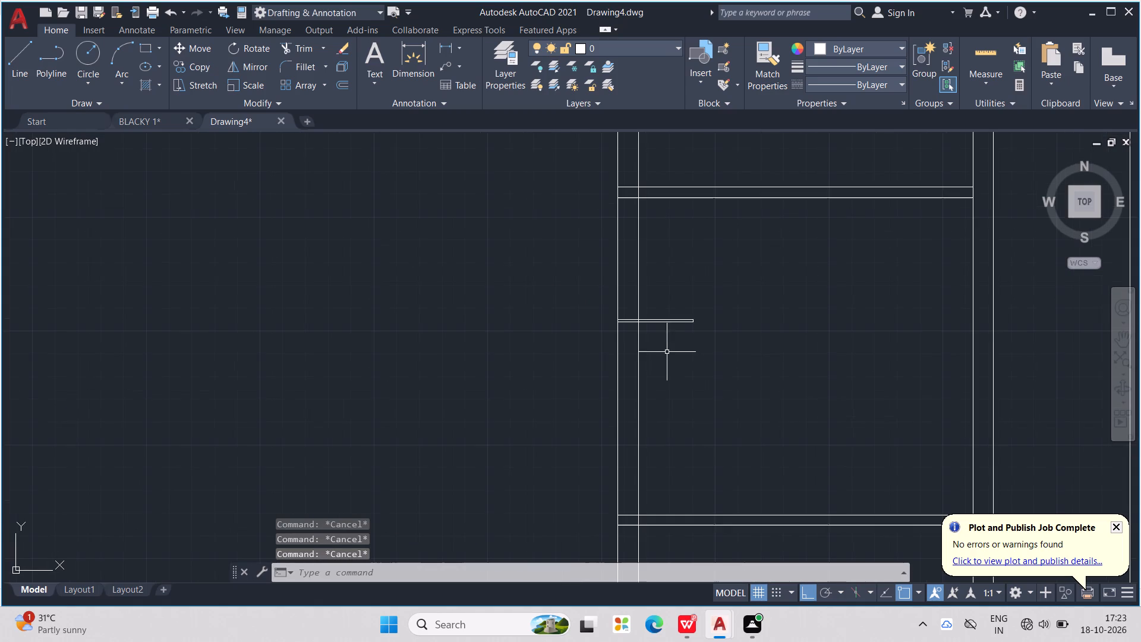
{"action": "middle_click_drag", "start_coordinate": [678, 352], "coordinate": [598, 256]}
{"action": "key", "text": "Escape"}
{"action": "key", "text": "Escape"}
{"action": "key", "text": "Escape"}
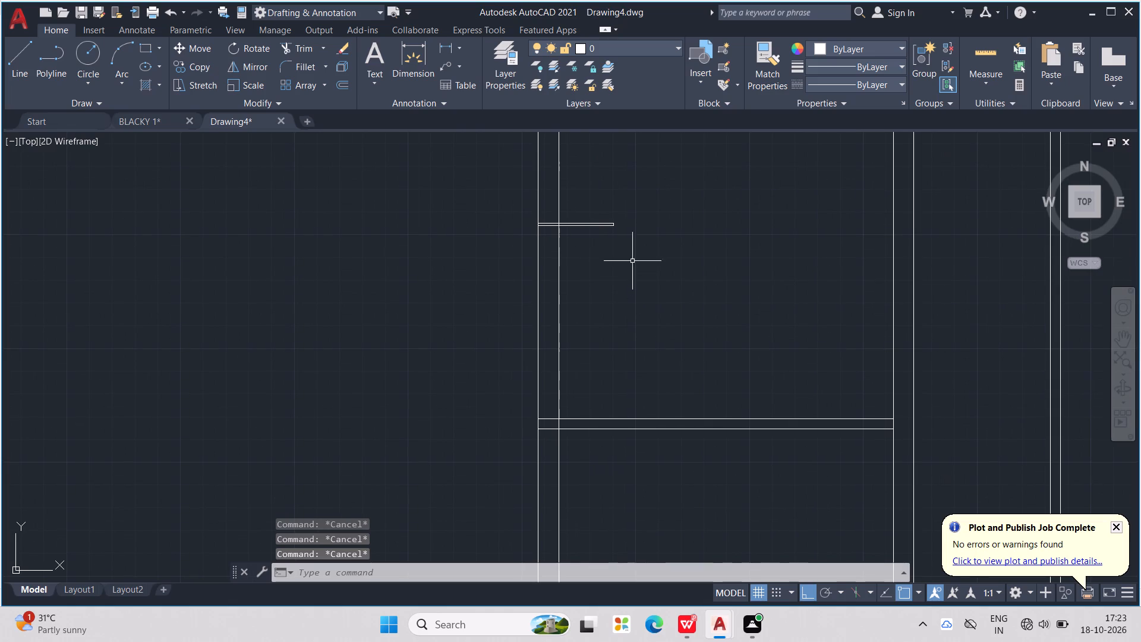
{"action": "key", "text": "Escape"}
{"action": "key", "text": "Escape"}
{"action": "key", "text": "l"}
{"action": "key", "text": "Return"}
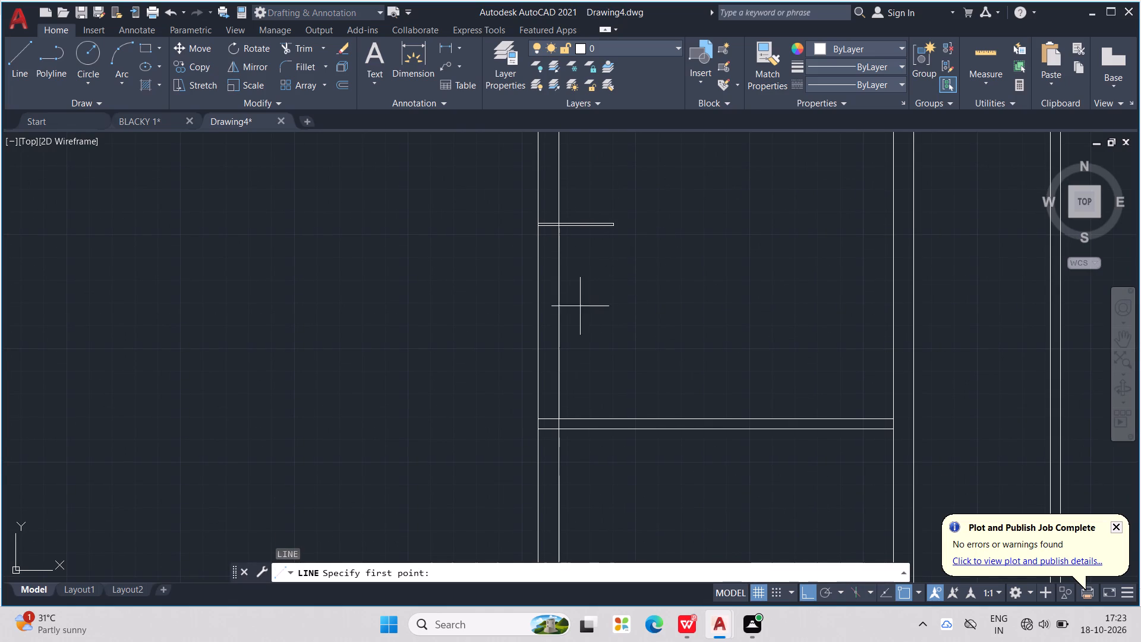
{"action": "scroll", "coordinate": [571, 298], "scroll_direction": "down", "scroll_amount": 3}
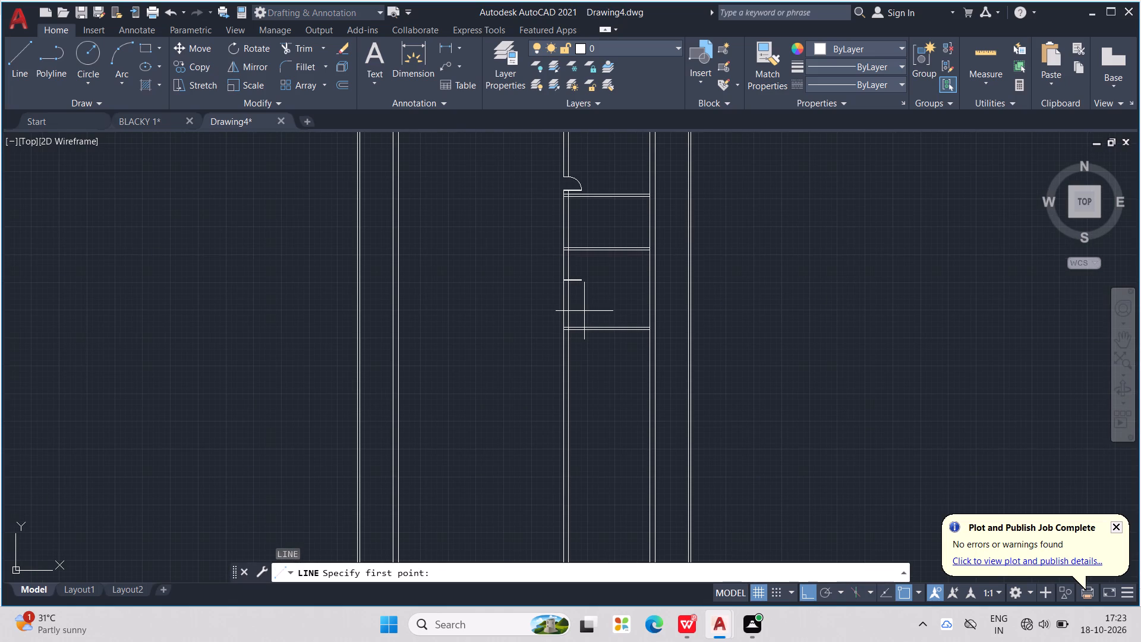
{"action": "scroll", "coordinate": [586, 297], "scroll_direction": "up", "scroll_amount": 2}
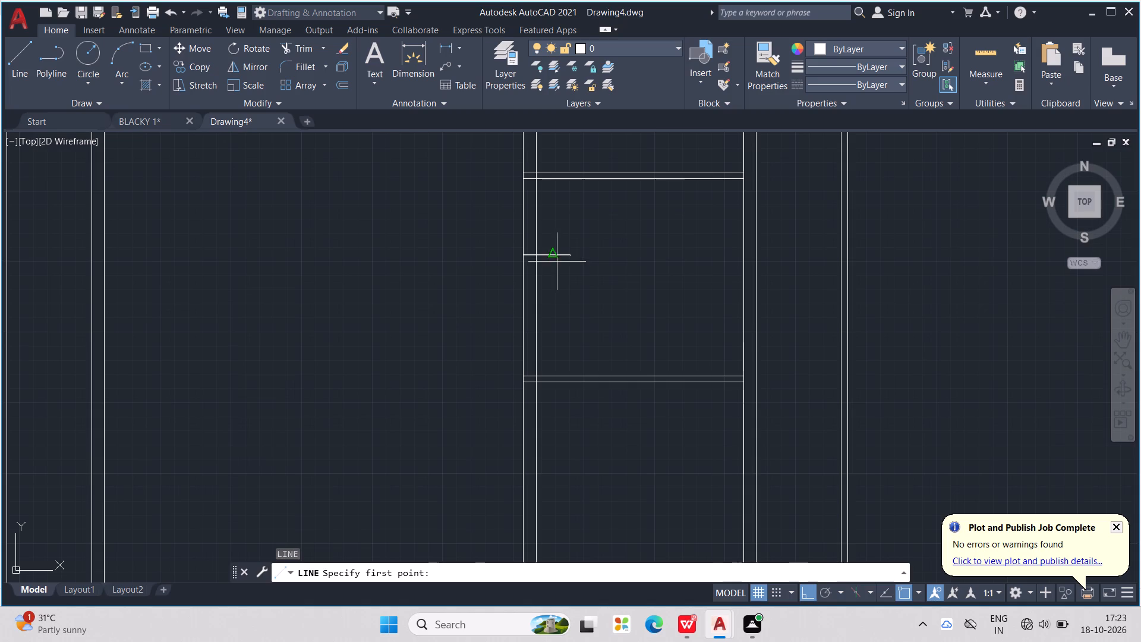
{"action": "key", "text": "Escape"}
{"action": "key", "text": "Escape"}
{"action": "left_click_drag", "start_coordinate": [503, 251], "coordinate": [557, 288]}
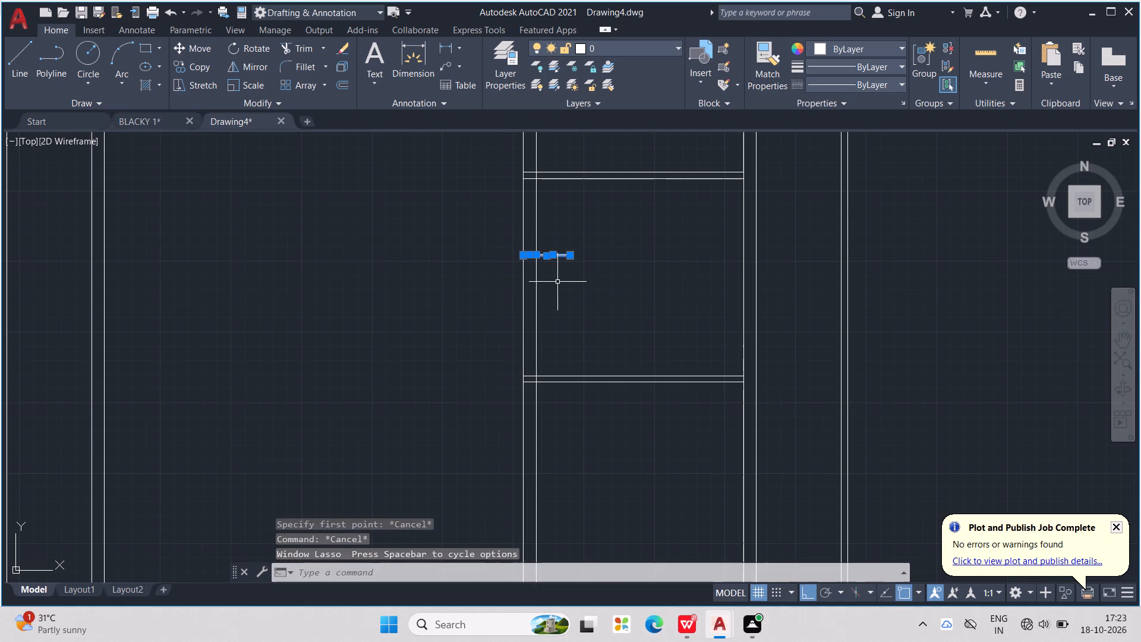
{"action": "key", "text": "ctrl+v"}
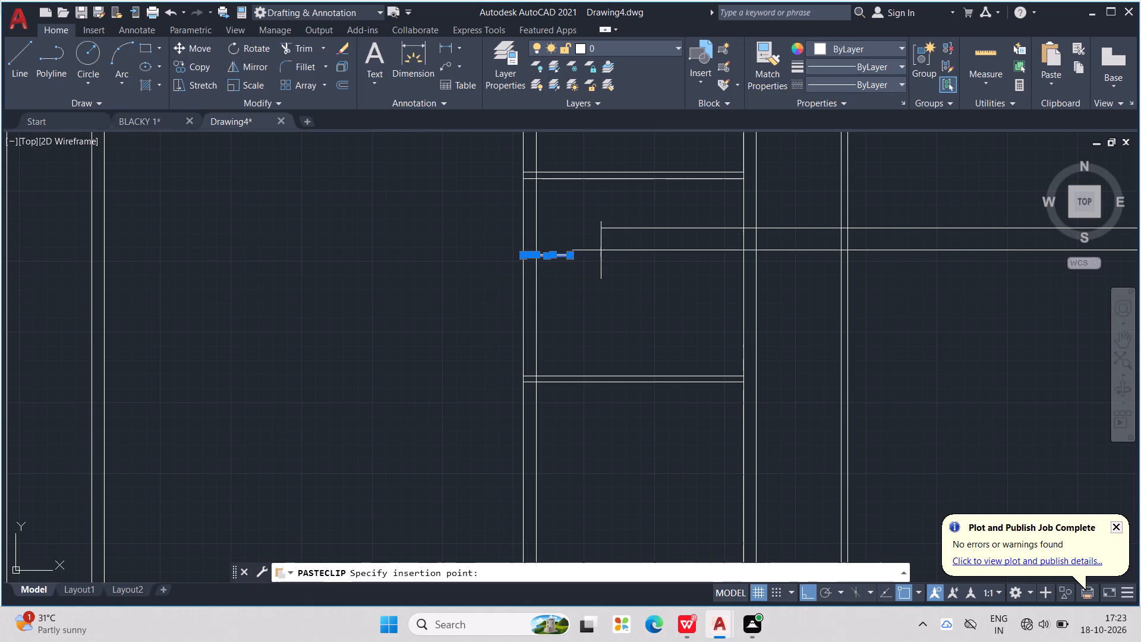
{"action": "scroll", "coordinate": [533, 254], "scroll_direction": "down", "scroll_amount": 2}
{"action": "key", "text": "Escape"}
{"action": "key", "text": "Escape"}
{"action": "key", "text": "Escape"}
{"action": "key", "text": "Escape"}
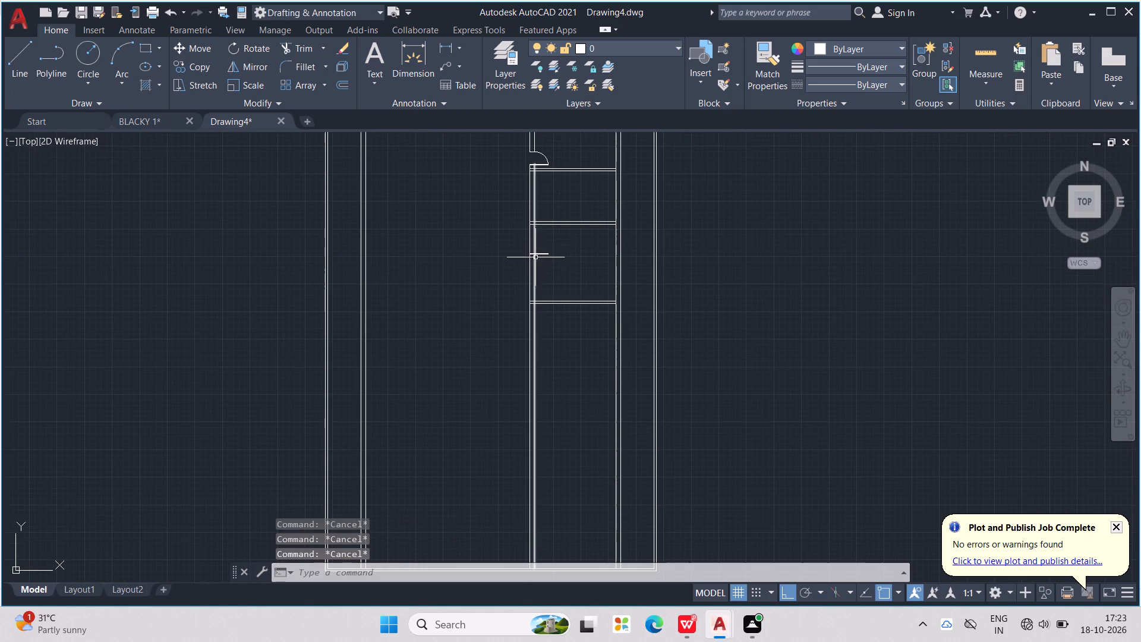
Copy the door leaf outline in the 12' deep room to the clipboard.
{"action": "scroll", "coordinate": [539, 253], "scroll_direction": "up", "scroll_amount": 1}
{"action": "key", "text": "Escape"}
{"action": "left_click_drag", "start_coordinate": [497, 241], "coordinate": [541, 286]}
{"action": "key", "text": "ctrl+c"}
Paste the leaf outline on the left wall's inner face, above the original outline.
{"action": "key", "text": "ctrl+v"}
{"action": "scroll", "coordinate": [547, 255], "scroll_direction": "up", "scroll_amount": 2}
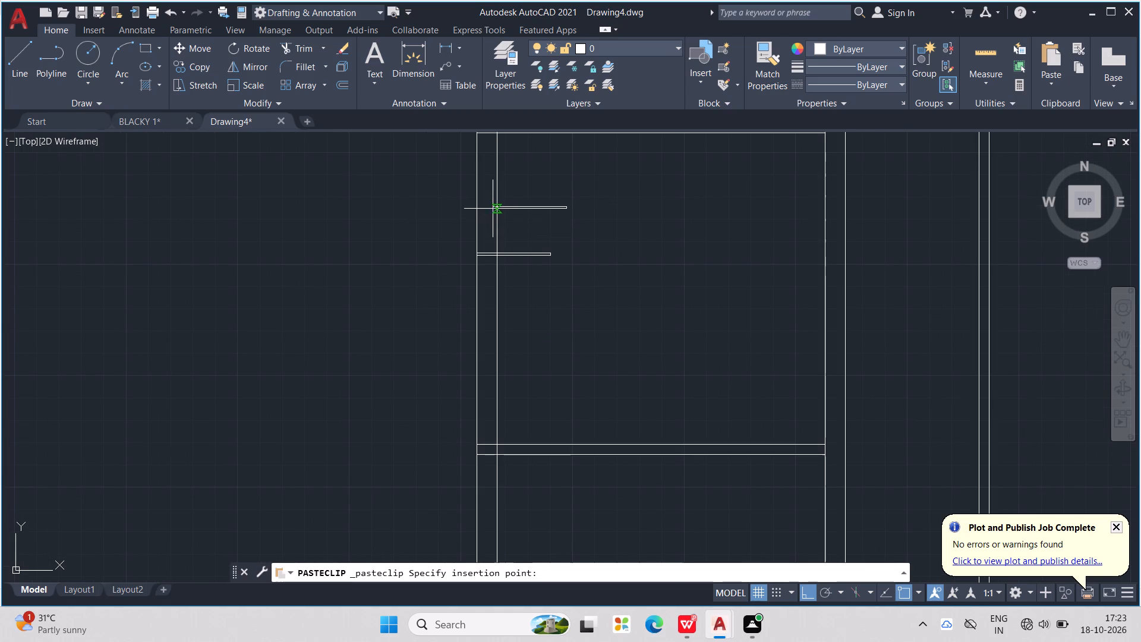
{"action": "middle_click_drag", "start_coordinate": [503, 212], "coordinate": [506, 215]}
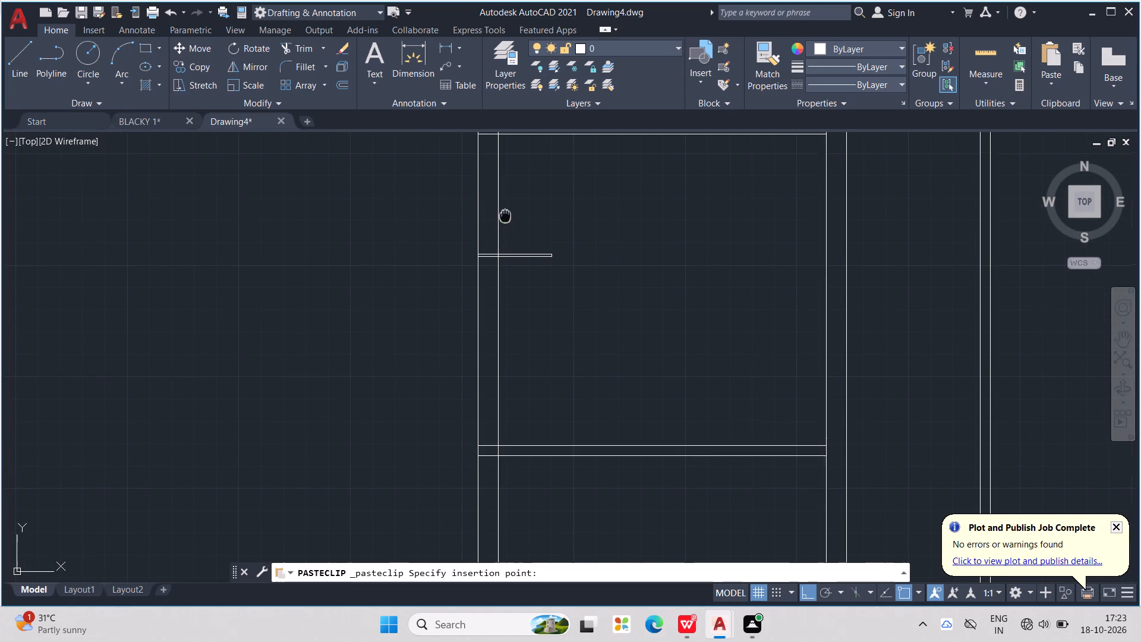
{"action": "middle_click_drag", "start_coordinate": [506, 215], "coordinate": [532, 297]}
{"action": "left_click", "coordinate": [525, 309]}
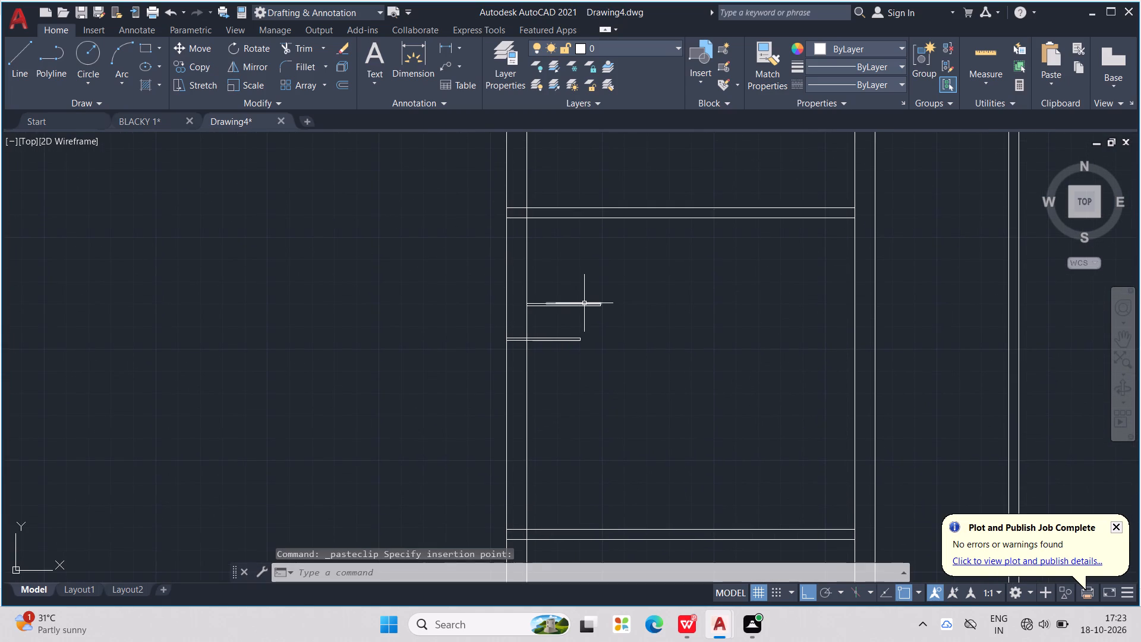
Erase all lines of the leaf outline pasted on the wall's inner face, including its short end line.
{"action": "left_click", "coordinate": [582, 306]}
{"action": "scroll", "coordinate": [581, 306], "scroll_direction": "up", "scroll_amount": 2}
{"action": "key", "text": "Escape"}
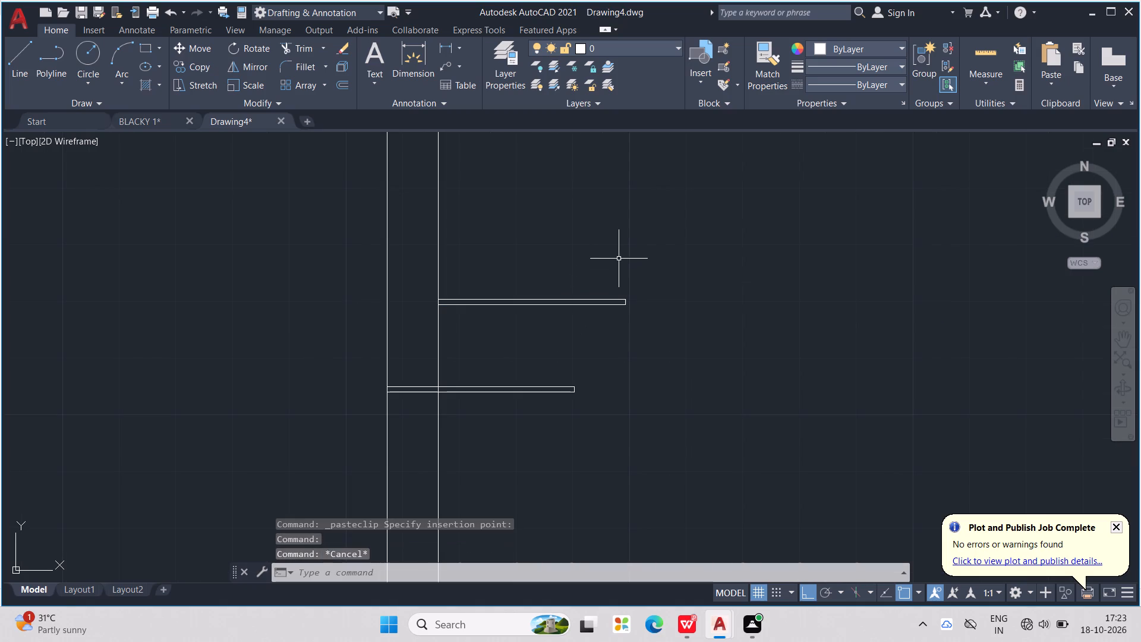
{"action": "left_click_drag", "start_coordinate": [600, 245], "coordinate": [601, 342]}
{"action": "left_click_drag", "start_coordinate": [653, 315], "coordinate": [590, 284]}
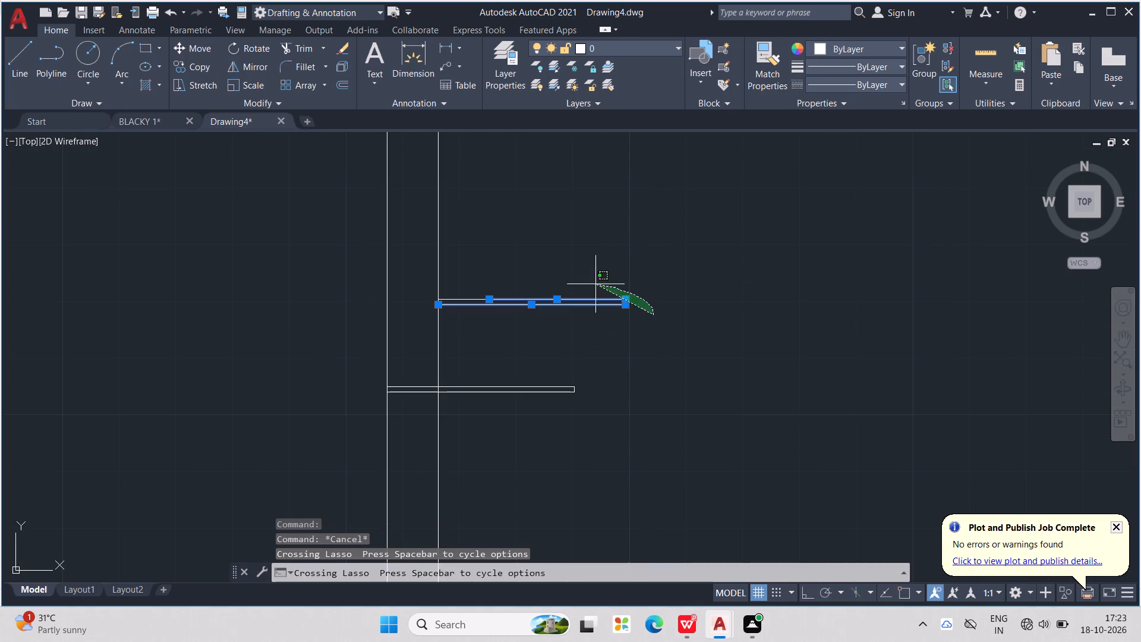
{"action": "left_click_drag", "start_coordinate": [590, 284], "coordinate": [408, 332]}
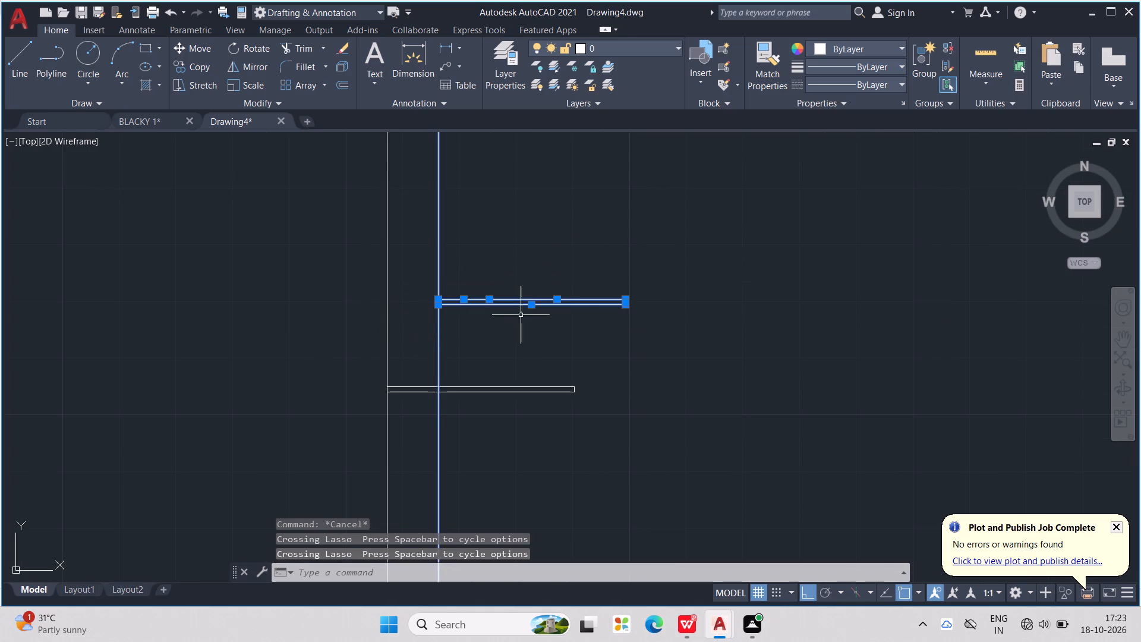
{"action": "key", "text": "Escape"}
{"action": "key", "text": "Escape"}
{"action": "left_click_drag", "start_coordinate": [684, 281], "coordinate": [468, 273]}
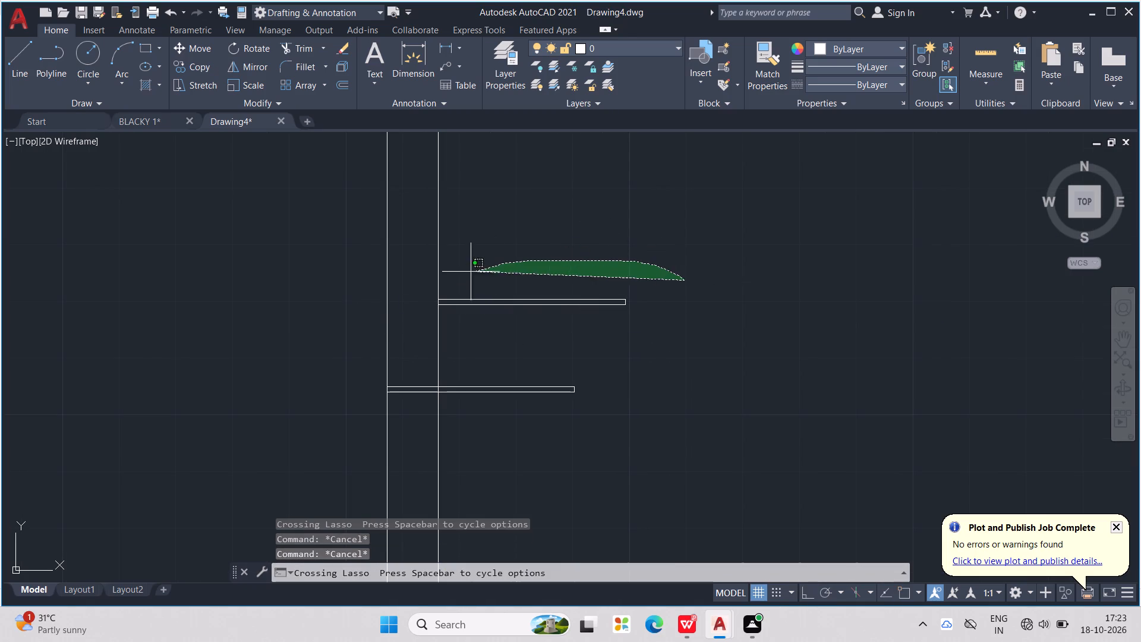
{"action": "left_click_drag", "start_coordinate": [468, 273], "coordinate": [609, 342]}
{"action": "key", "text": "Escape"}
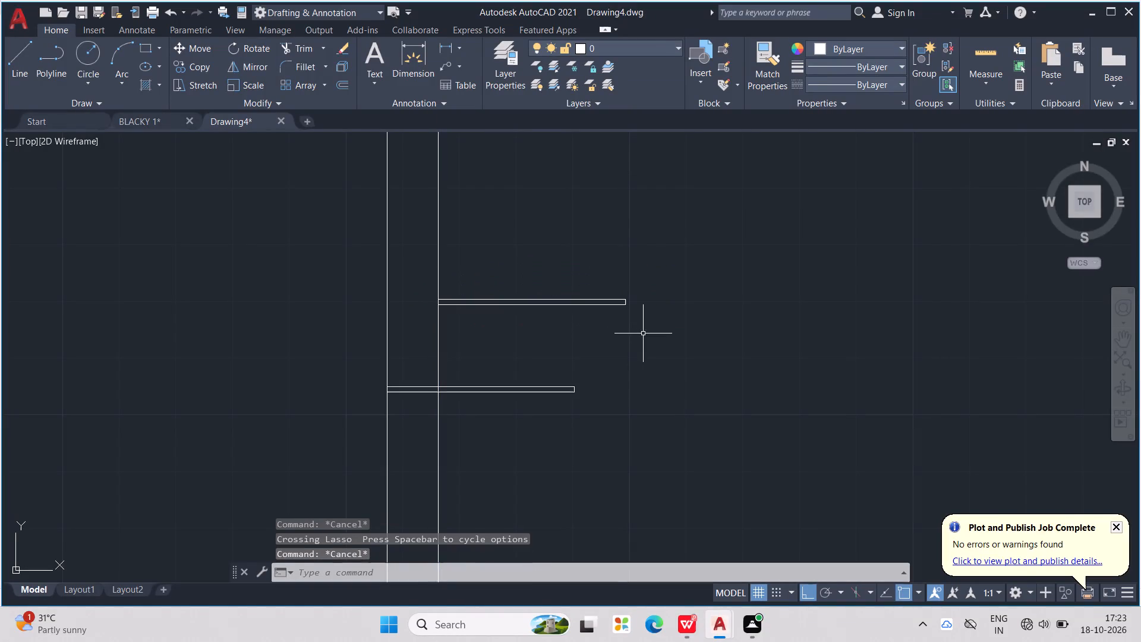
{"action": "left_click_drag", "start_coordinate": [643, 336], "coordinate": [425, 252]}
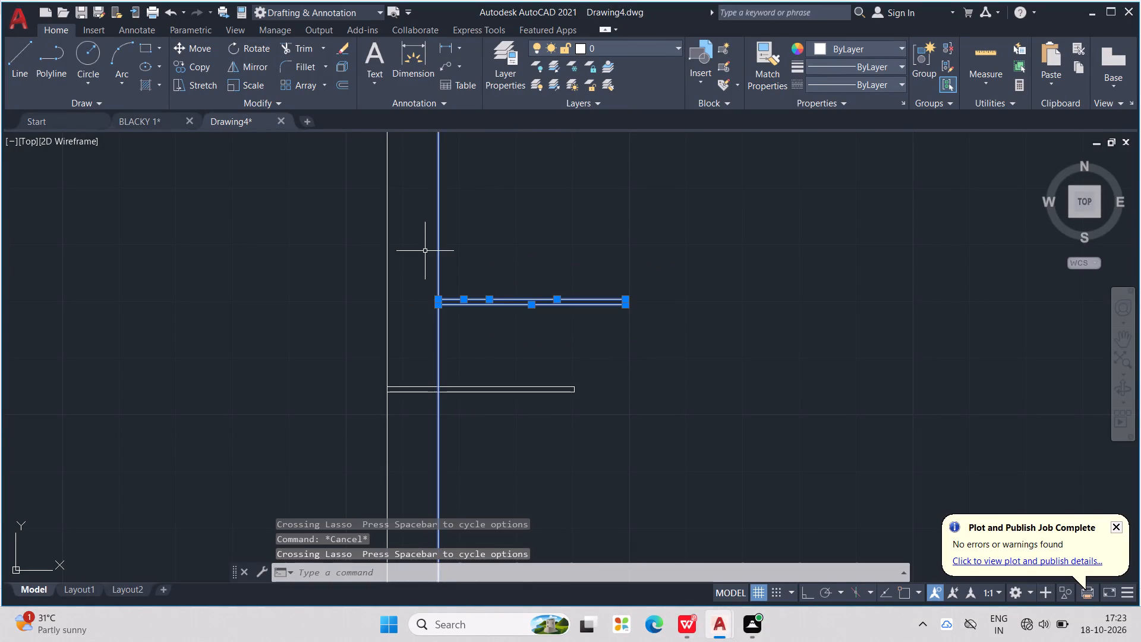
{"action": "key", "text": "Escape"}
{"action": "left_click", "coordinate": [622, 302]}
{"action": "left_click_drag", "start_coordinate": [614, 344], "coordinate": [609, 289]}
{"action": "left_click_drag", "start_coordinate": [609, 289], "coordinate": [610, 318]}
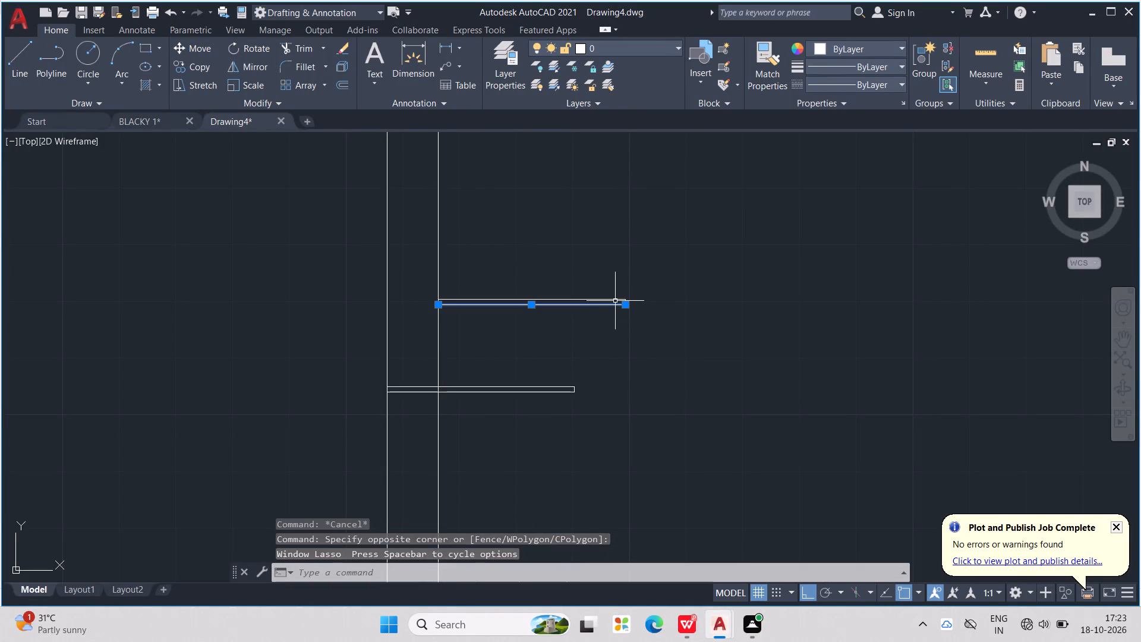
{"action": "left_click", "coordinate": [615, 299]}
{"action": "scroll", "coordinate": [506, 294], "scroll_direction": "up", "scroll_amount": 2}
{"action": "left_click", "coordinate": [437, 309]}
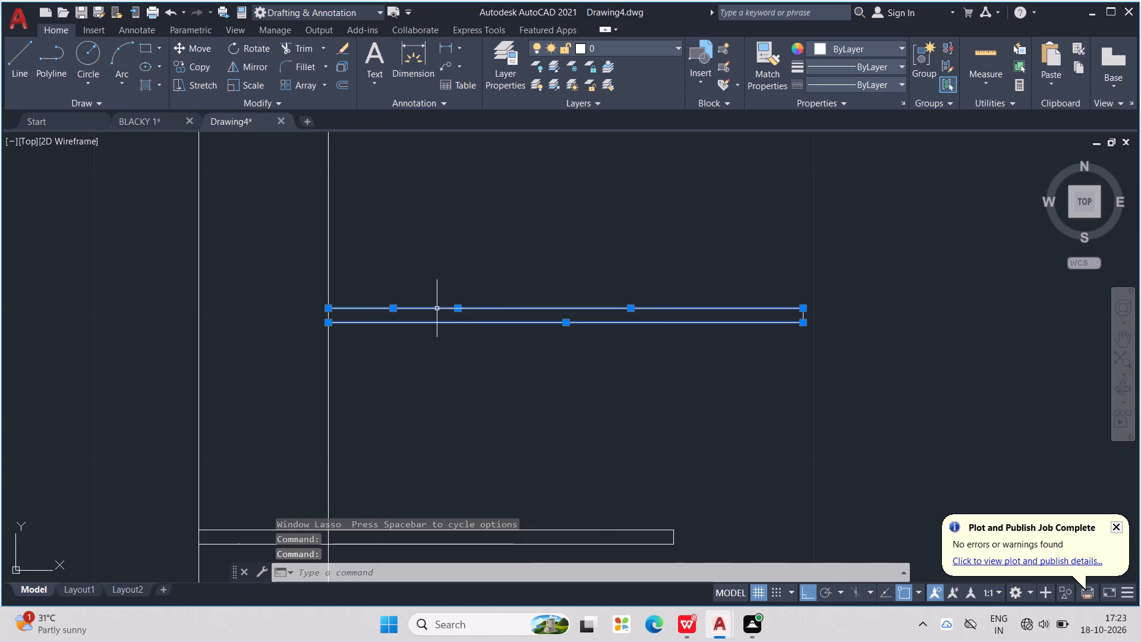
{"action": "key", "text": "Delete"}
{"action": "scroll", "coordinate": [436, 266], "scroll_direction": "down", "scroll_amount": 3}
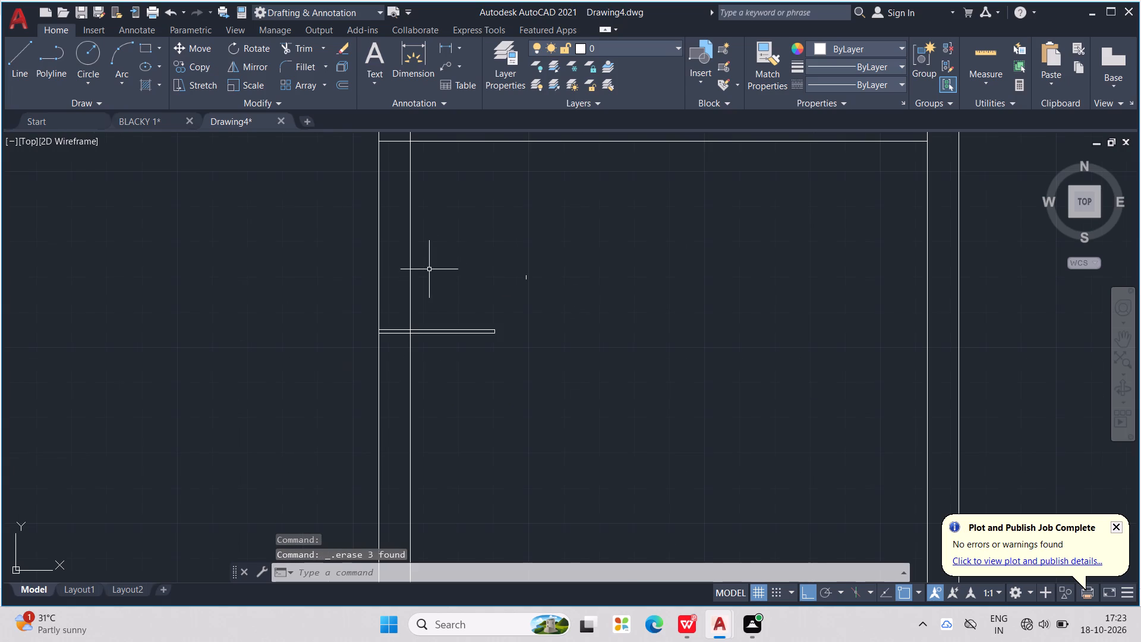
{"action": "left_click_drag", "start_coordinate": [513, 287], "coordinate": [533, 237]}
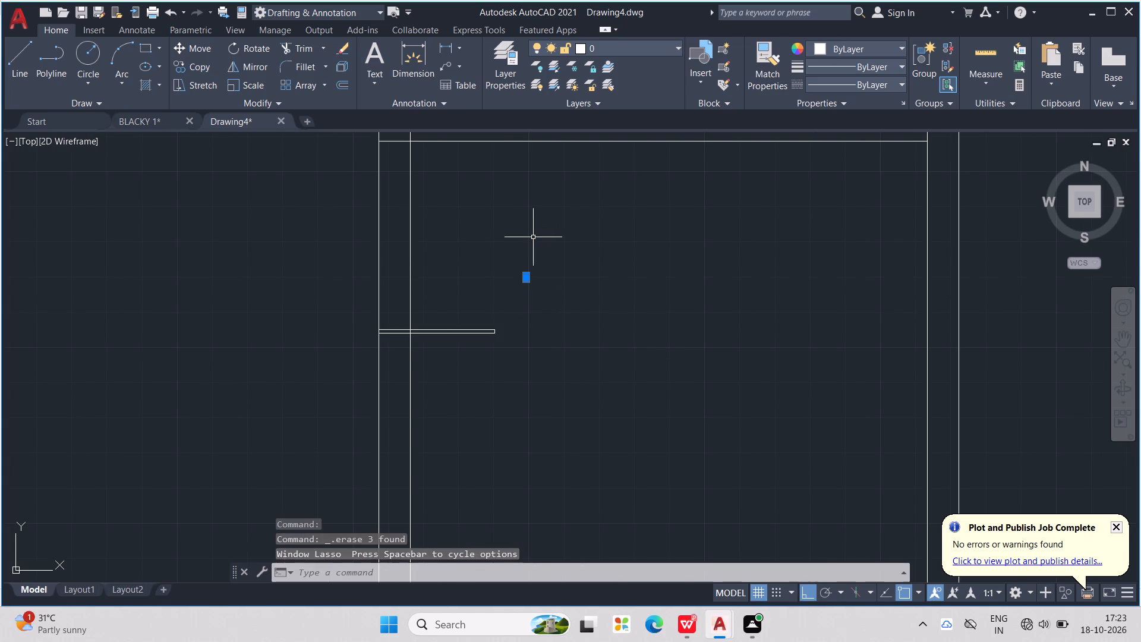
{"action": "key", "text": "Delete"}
Paste the copied leaf outline on the left wall's outer face, directly above the original outline.
{"action": "scroll", "coordinate": [510, 248], "scroll_direction": "down", "scroll_amount": 2}
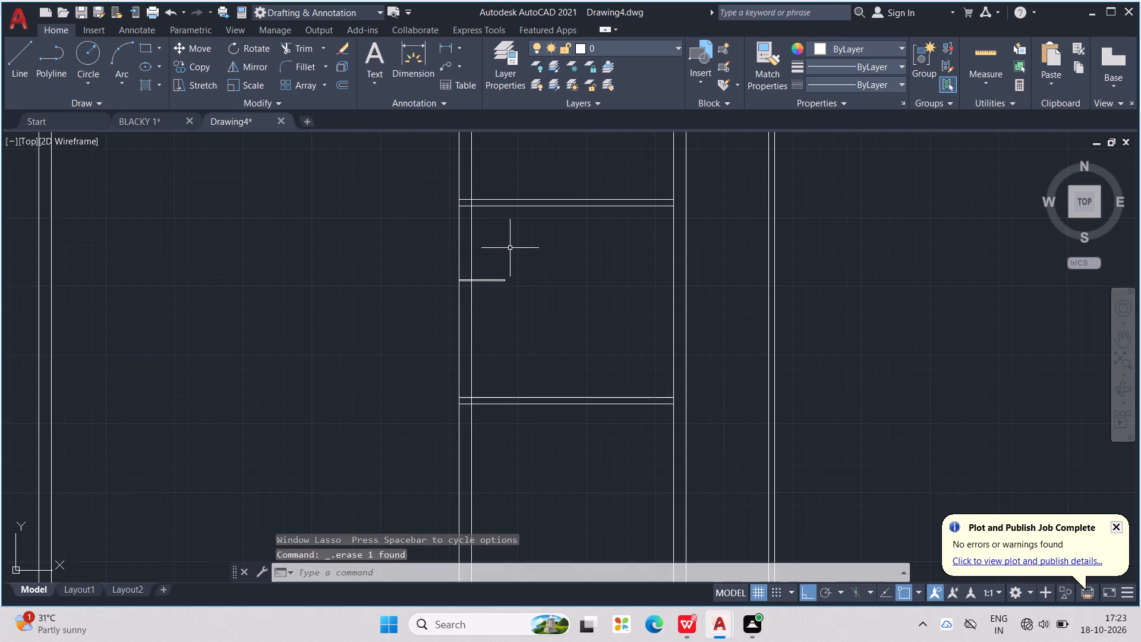
{"action": "key", "text": "ctrl+v"}
{"action": "scroll", "coordinate": [457, 252], "scroll_direction": "up", "scroll_amount": 3}
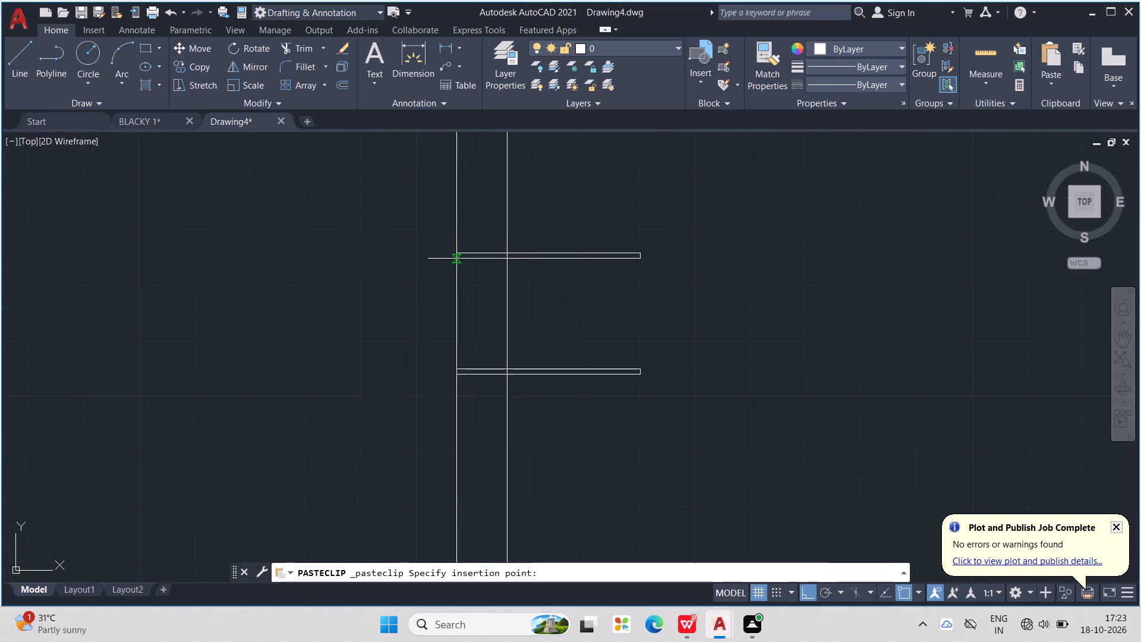
{"action": "left_click", "coordinate": [456, 259]}
{"action": "scroll", "coordinate": [528, 294], "scroll_direction": "down", "scroll_amount": 2}
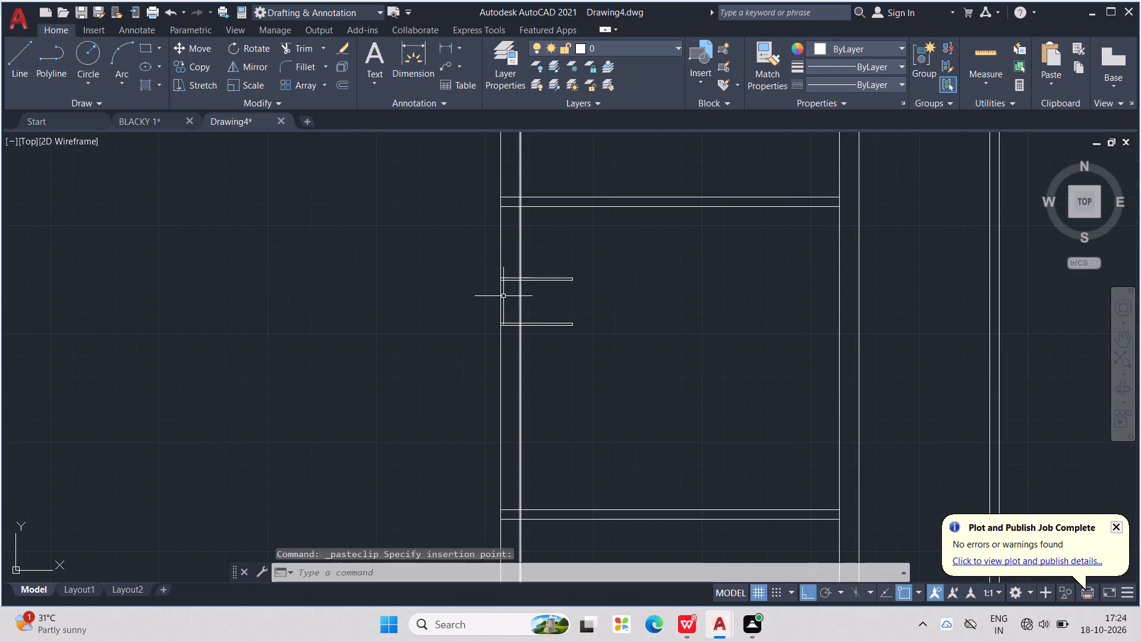
Erase the original leaf outline below the pasted one.
{"action": "left_click_drag", "start_coordinate": [467, 301], "coordinate": [600, 342]}
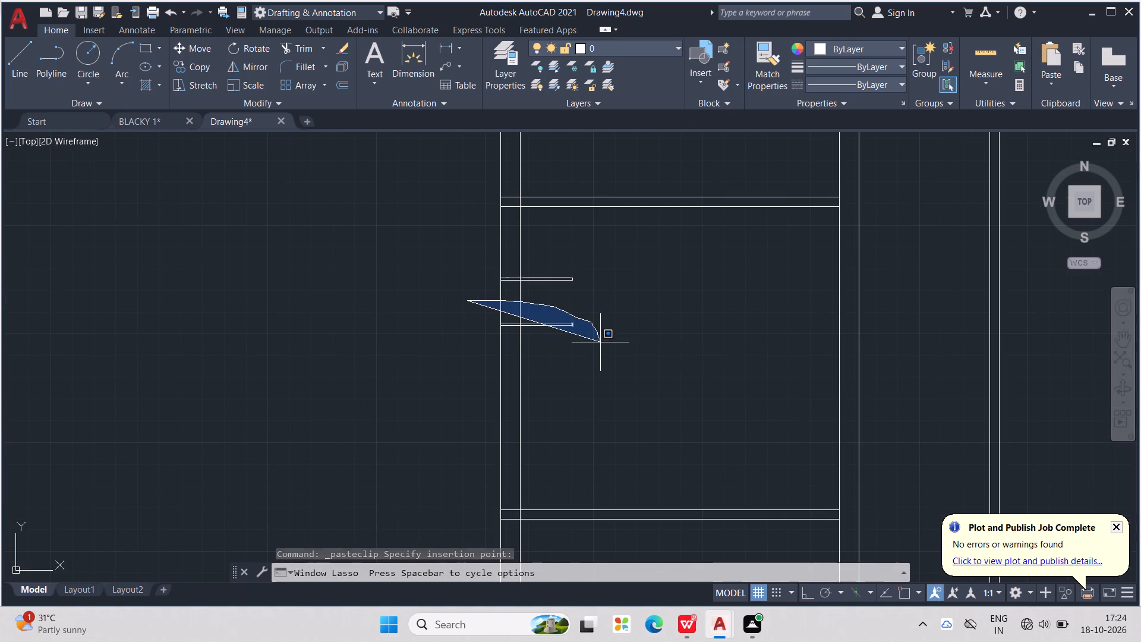
{"action": "left_click_drag", "start_coordinate": [600, 342], "coordinate": [513, 382]}
{"action": "key", "text": "Delete"}
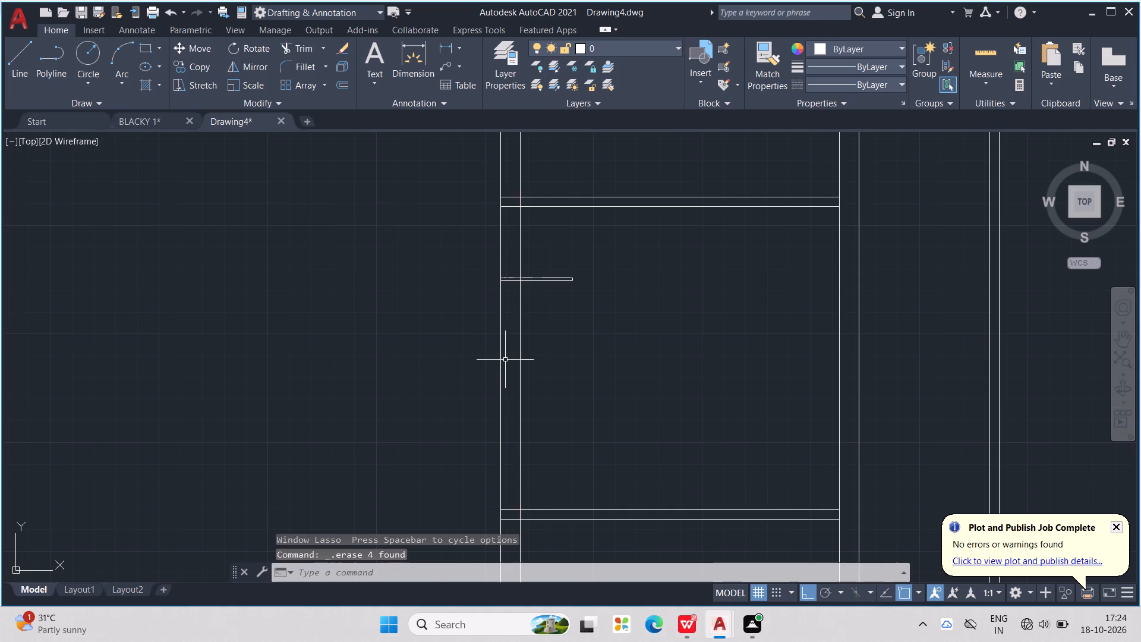
Paste another leaf outline on the left wall's outer face, about 5'-7.5" below the upper one.
{"action": "scroll", "coordinate": [500, 332], "scroll_direction": "down", "scroll_amount": 1}
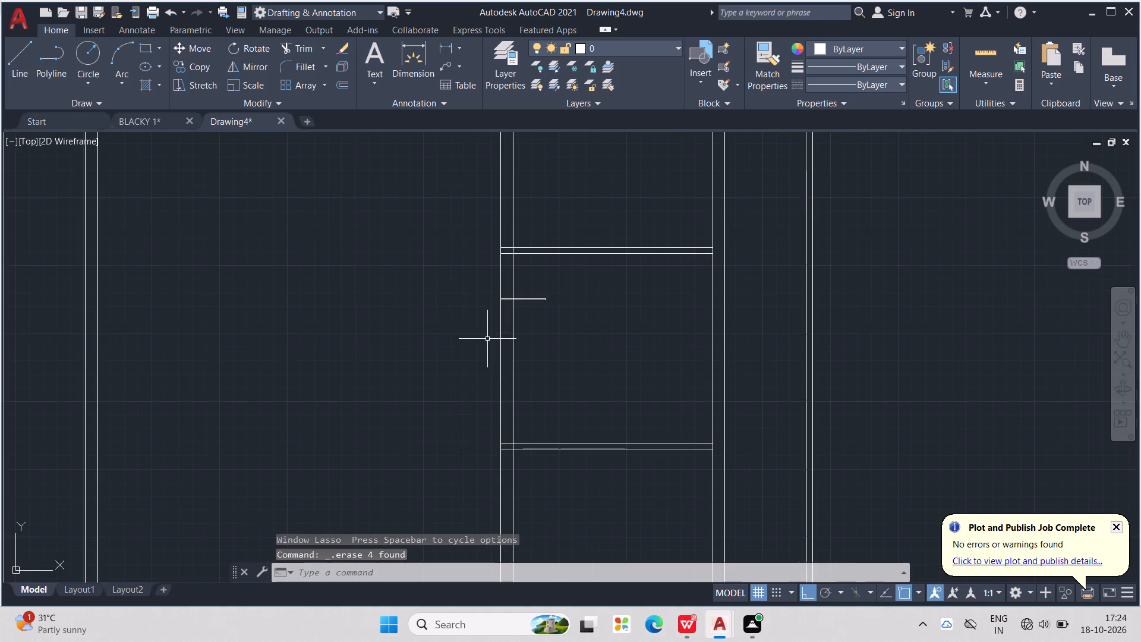
{"action": "key", "text": "ctrl+v"}
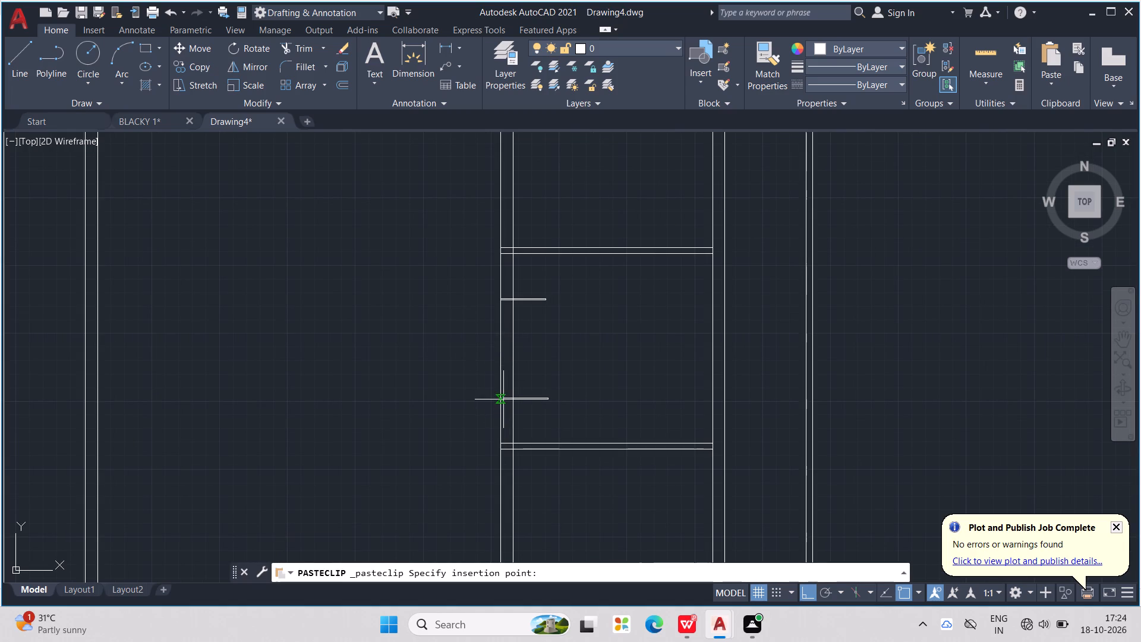
{"action": "scroll", "coordinate": [500, 392], "scroll_direction": "up", "scroll_amount": 3}
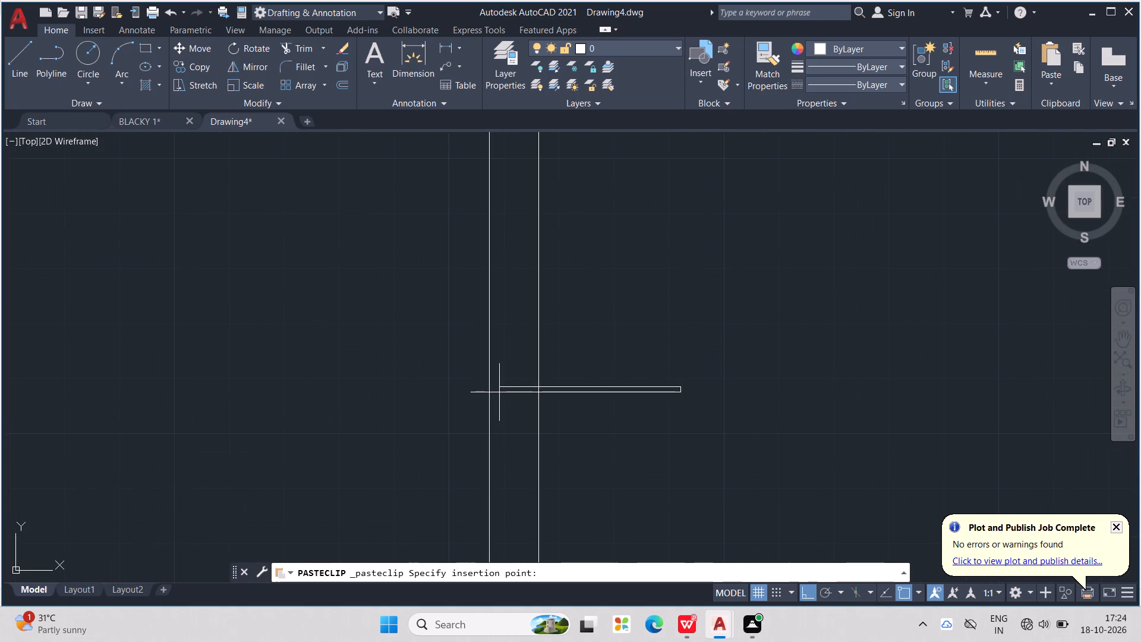
{"action": "left_click", "coordinate": [488, 394]}
{"action": "scroll", "coordinate": [502, 395], "scroll_direction": "down", "scroll_amount": 3}
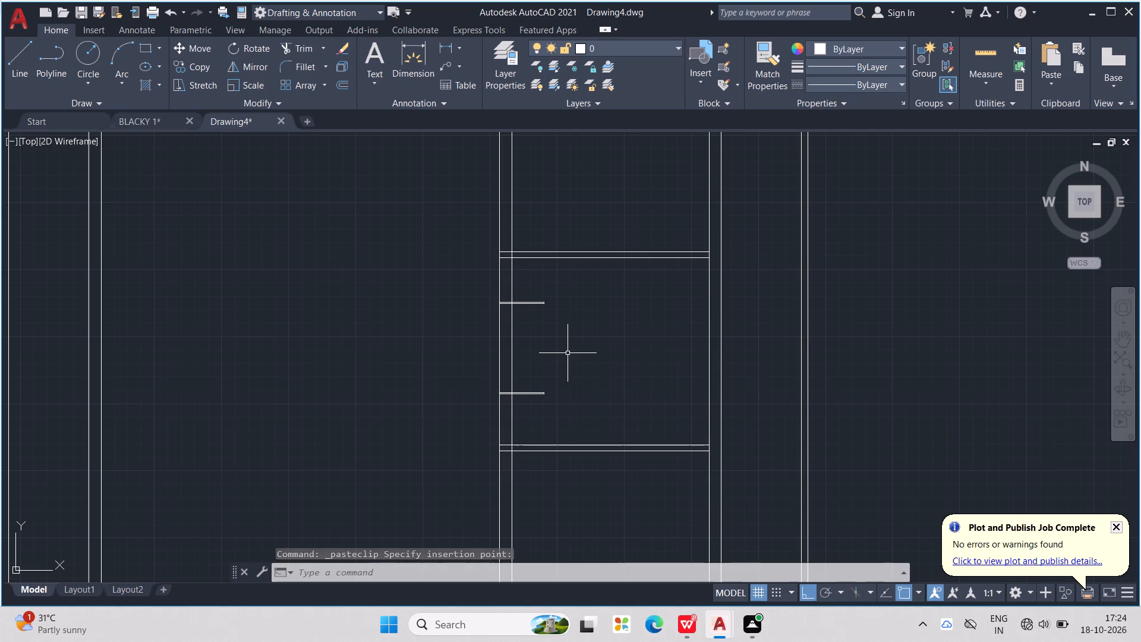
{"action": "key", "text": "Escape"}
{"action": "key", "text": "Escape"}
Trim both left wall lines between the upper and lower leaf outlines to open the wall.
{"action": "type", "text": "TR"}
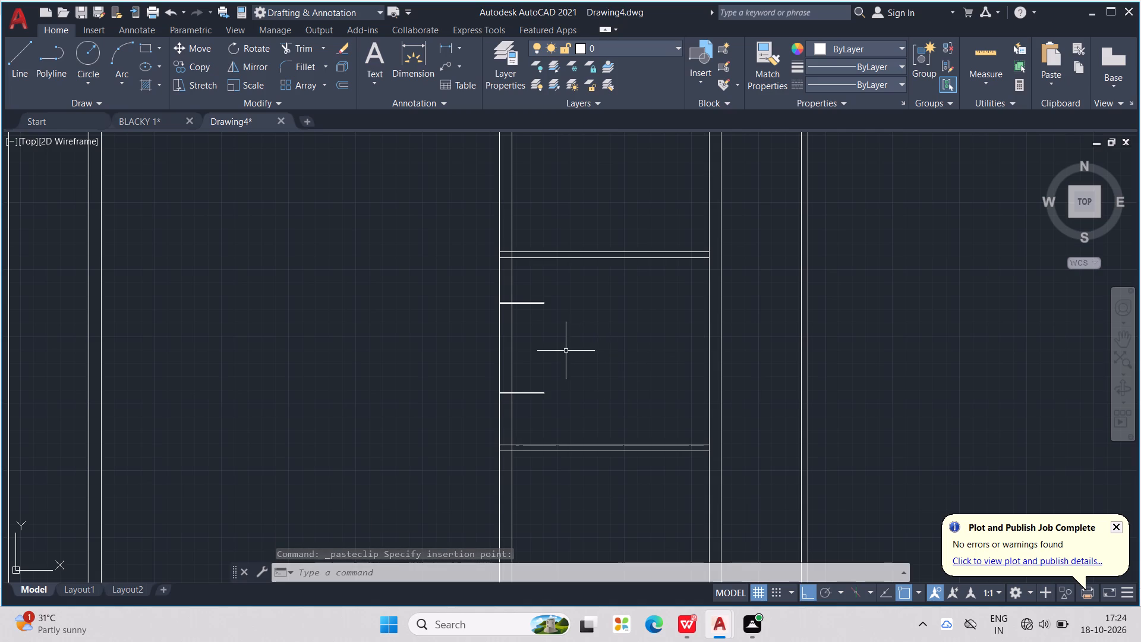
{"action": "key", "text": "Return"}
{"action": "left_click_drag", "start_coordinate": [553, 348], "coordinate": [481, 344]}
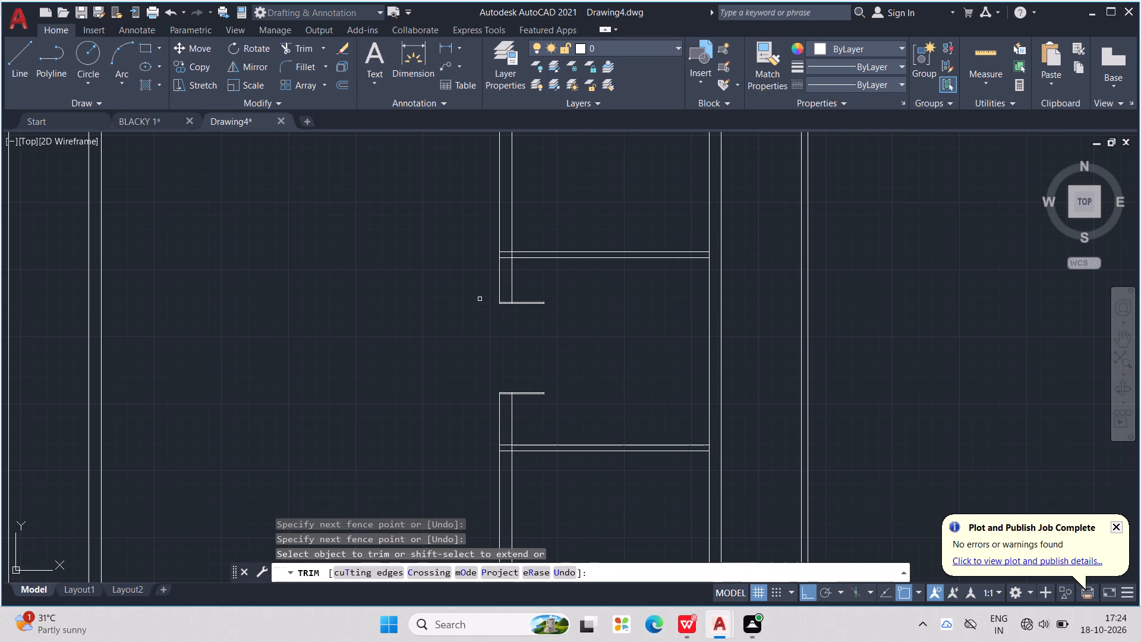
{"action": "key", "text": "Escape"}
{"action": "key", "text": "Escape"}
{"action": "key", "text": "Escape"}
{"action": "key", "text": "Escape"}
Measure the distance between the upper and lower leaf outlines along the wall's outer face.
{"action": "left_click_drag", "start_coordinate": [422, 67], "coordinate": [416, 58]}
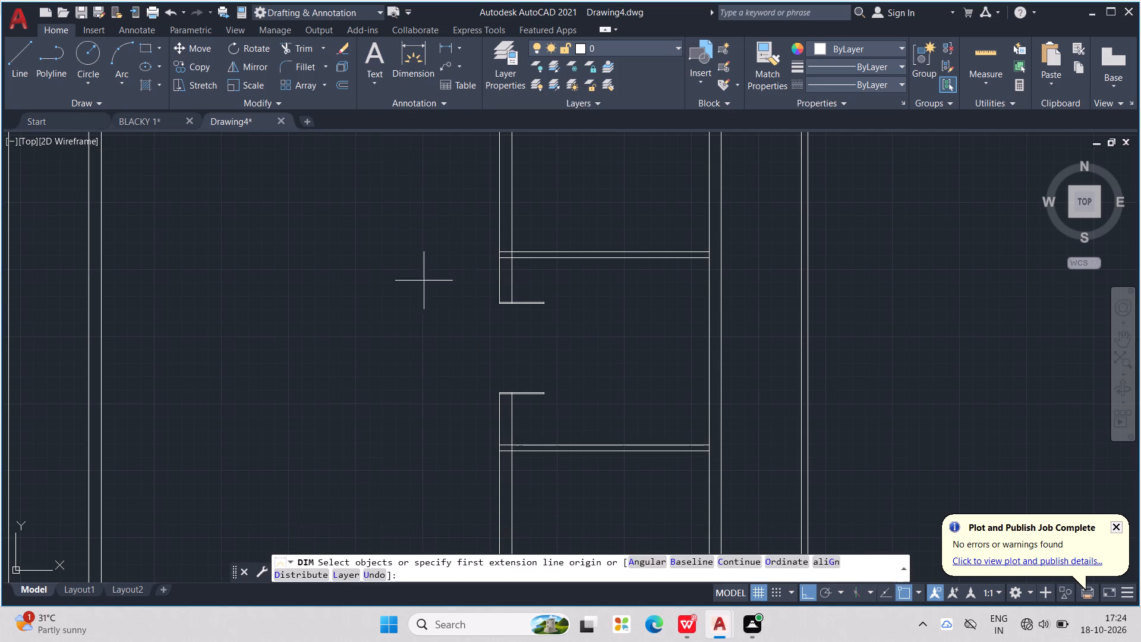
{"action": "scroll", "coordinate": [491, 328], "scroll_direction": "up", "scroll_amount": 2}
{"action": "left_click", "coordinate": [508, 262]}
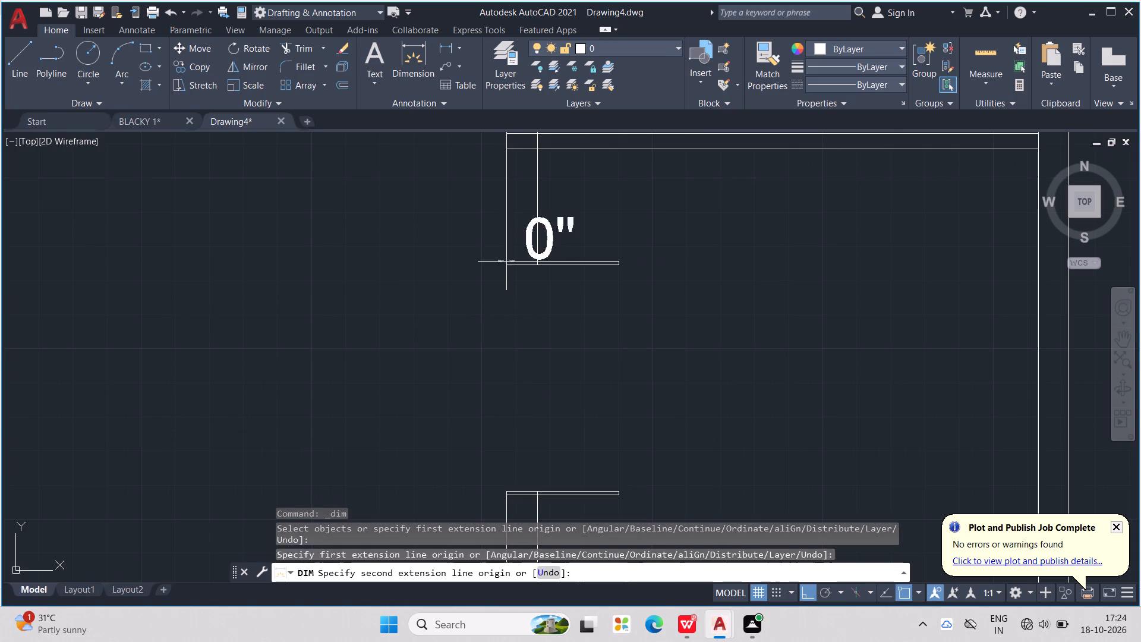
{"action": "left_click", "coordinate": [503, 491]}
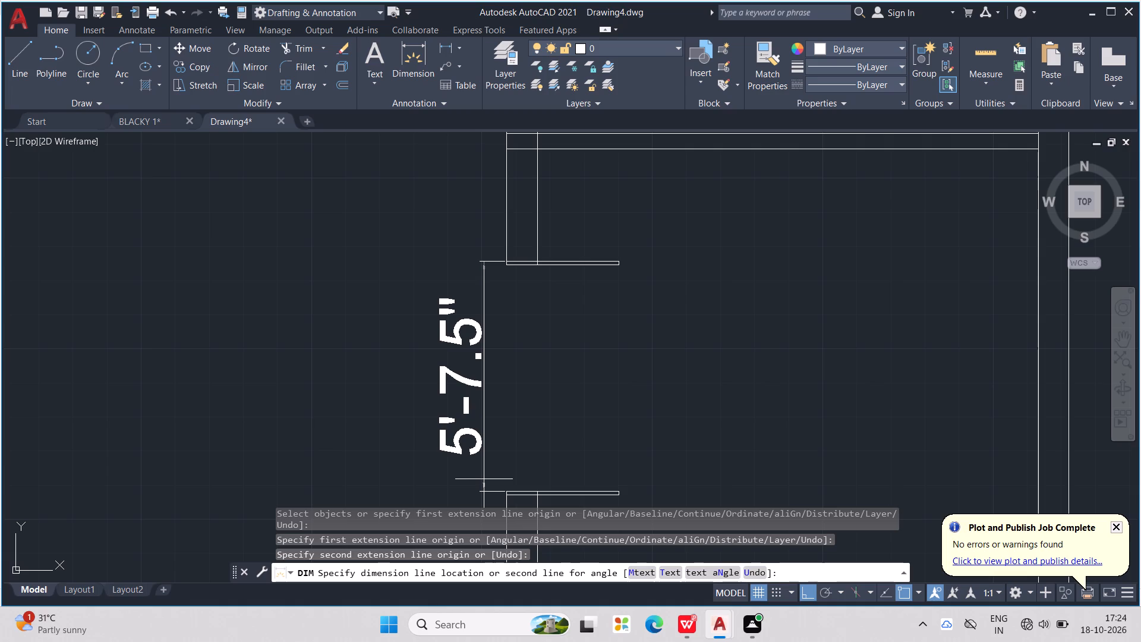
{"action": "key", "text": "Escape"}
{"action": "key", "text": "Escape"}
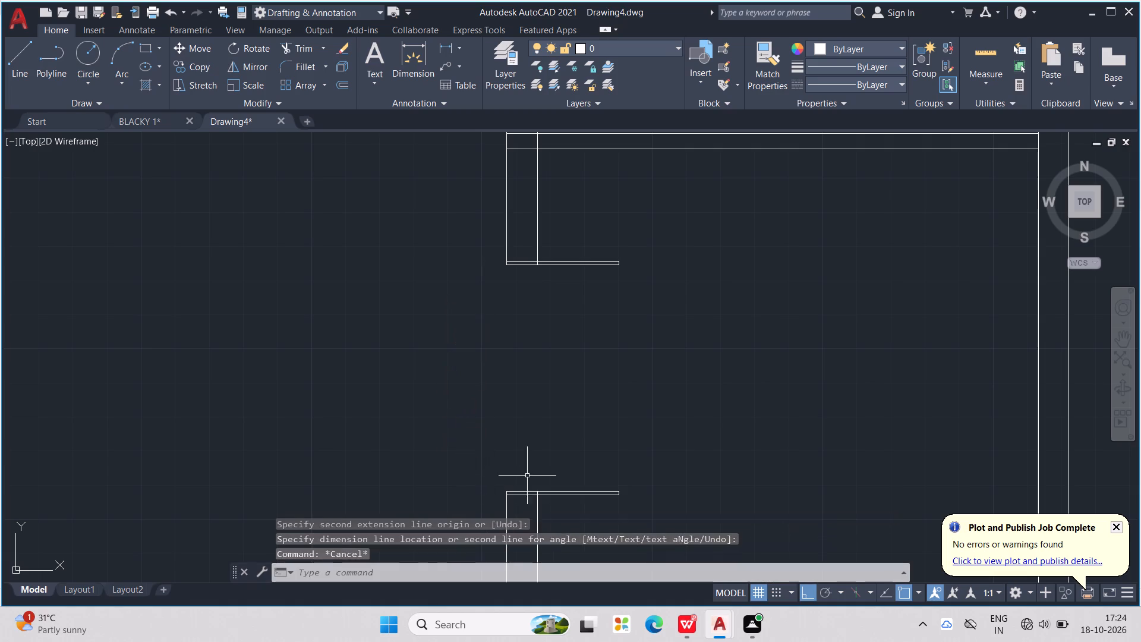
{"action": "key", "text": "Escape"}
{"action": "key", "text": "Escape"}
{"action": "key", "text": "Escape"}
{"action": "key", "text": "Escape"}
{"action": "key", "text": "Escape"}
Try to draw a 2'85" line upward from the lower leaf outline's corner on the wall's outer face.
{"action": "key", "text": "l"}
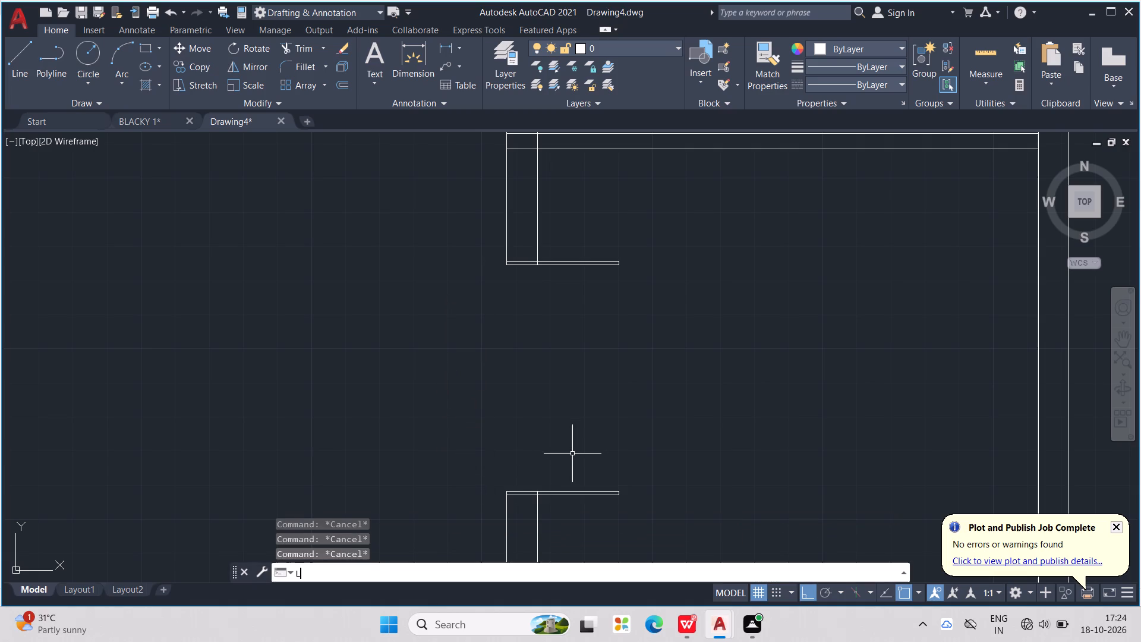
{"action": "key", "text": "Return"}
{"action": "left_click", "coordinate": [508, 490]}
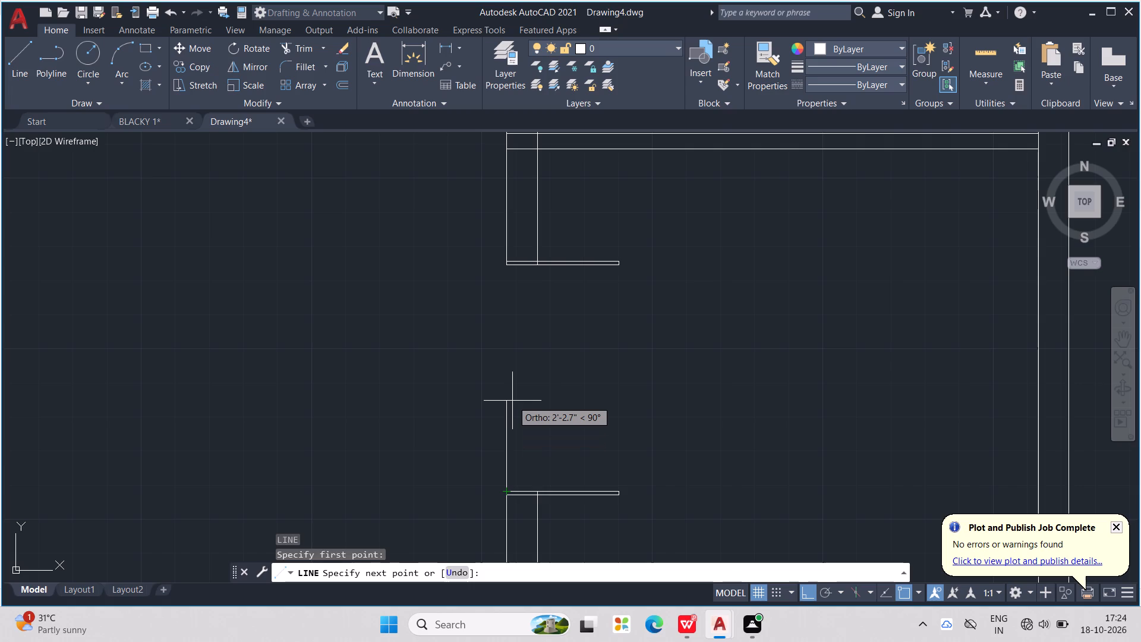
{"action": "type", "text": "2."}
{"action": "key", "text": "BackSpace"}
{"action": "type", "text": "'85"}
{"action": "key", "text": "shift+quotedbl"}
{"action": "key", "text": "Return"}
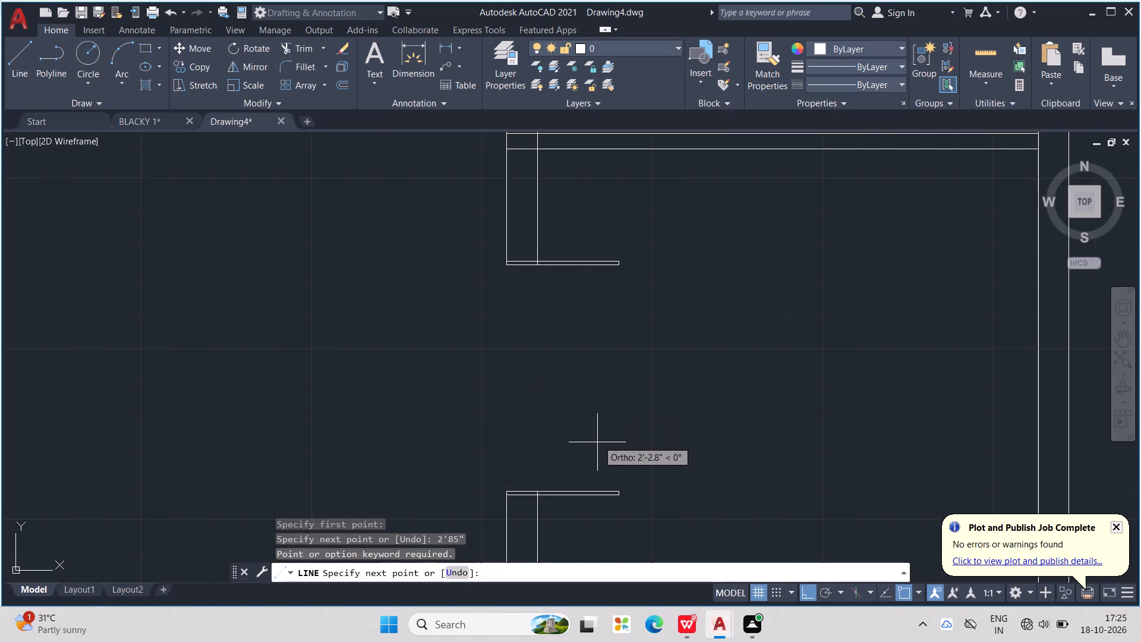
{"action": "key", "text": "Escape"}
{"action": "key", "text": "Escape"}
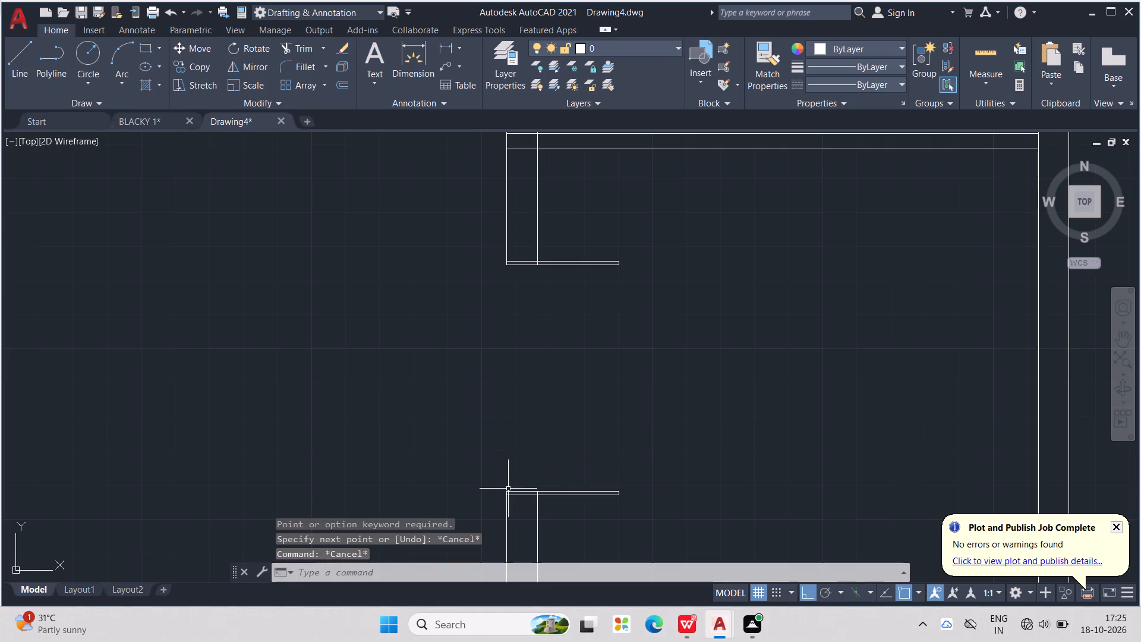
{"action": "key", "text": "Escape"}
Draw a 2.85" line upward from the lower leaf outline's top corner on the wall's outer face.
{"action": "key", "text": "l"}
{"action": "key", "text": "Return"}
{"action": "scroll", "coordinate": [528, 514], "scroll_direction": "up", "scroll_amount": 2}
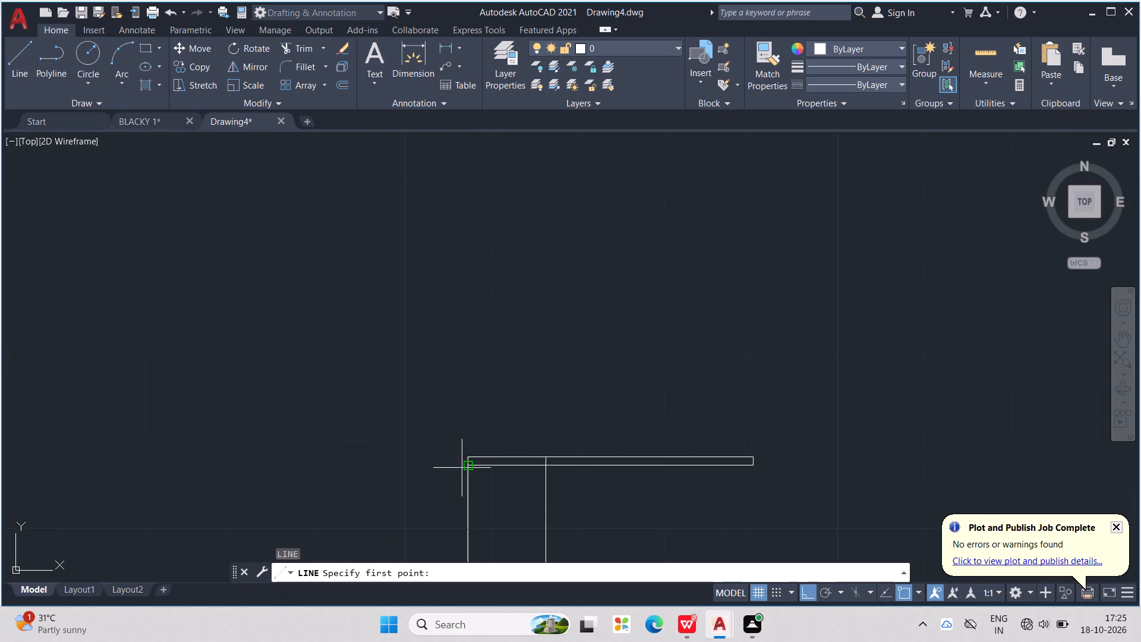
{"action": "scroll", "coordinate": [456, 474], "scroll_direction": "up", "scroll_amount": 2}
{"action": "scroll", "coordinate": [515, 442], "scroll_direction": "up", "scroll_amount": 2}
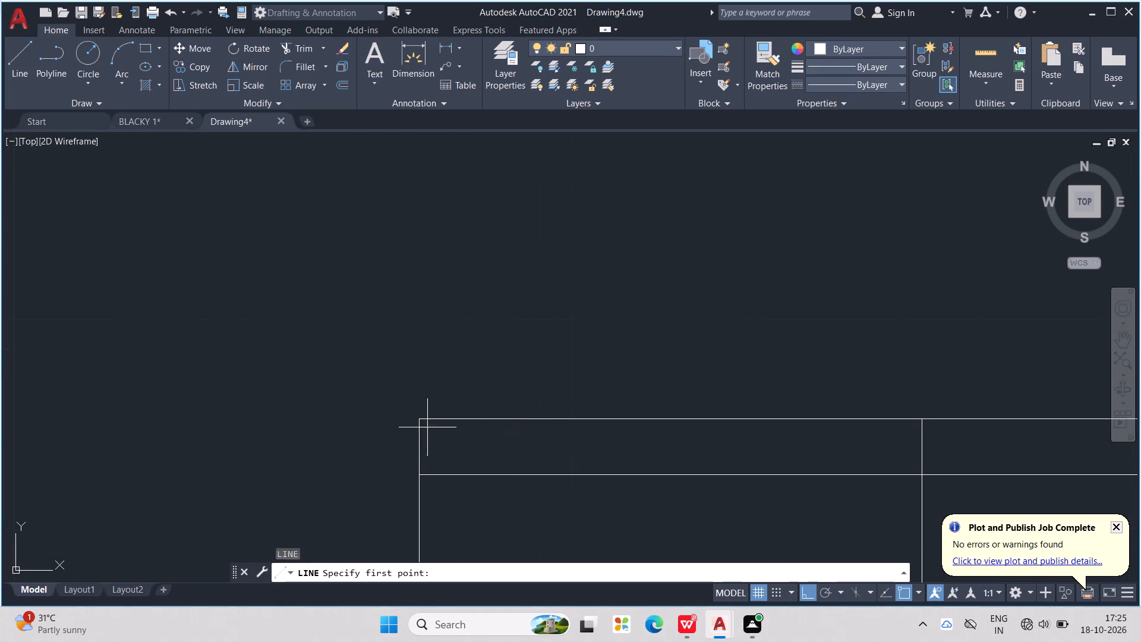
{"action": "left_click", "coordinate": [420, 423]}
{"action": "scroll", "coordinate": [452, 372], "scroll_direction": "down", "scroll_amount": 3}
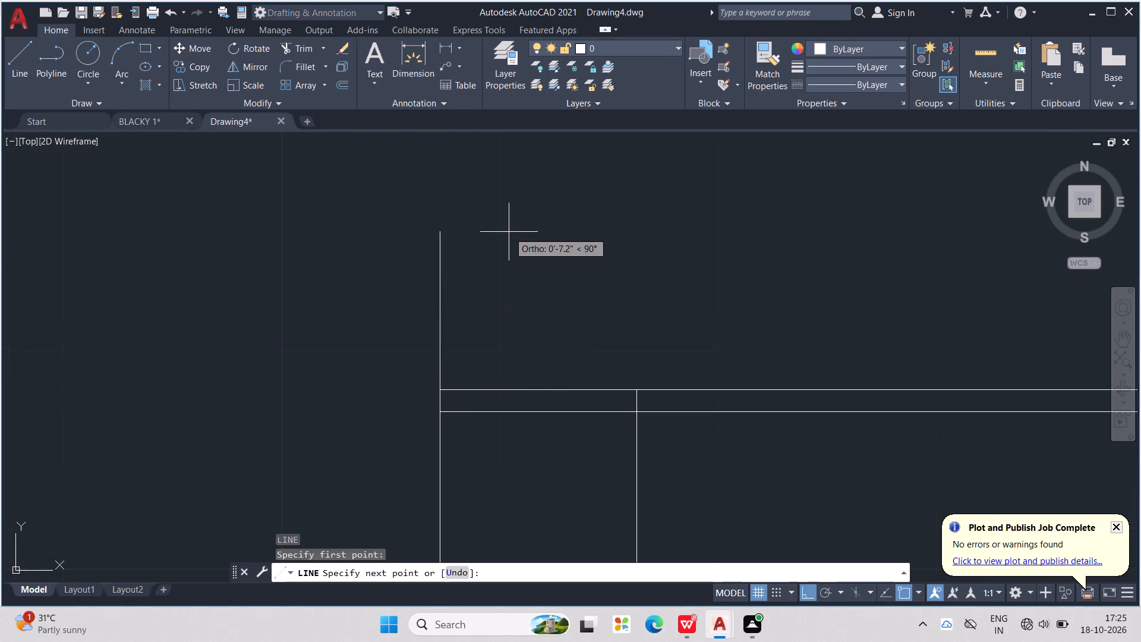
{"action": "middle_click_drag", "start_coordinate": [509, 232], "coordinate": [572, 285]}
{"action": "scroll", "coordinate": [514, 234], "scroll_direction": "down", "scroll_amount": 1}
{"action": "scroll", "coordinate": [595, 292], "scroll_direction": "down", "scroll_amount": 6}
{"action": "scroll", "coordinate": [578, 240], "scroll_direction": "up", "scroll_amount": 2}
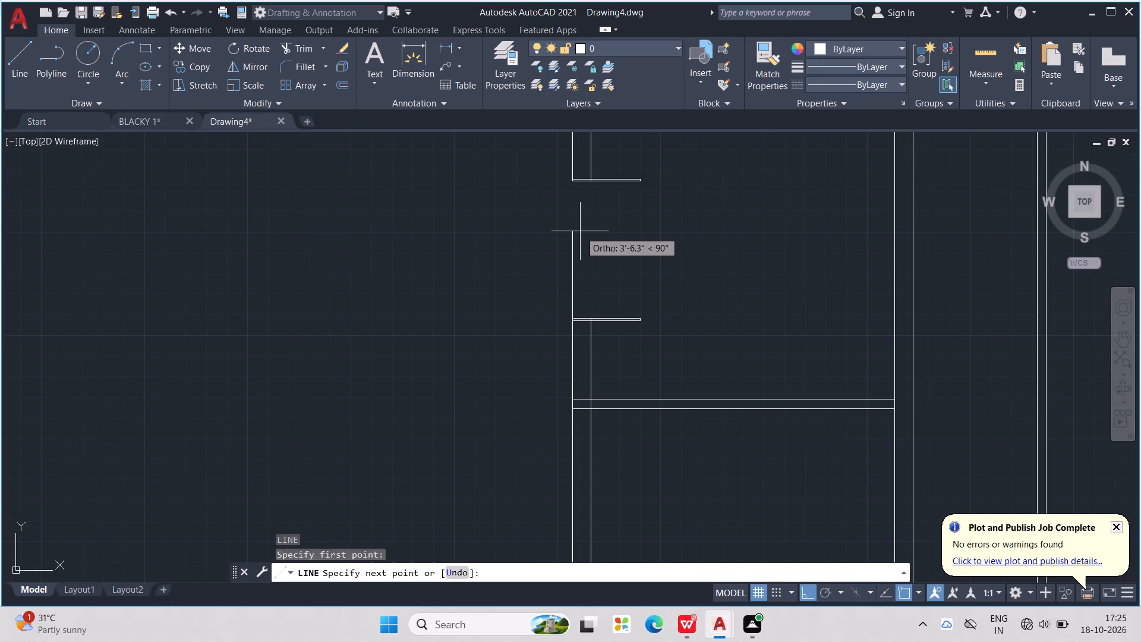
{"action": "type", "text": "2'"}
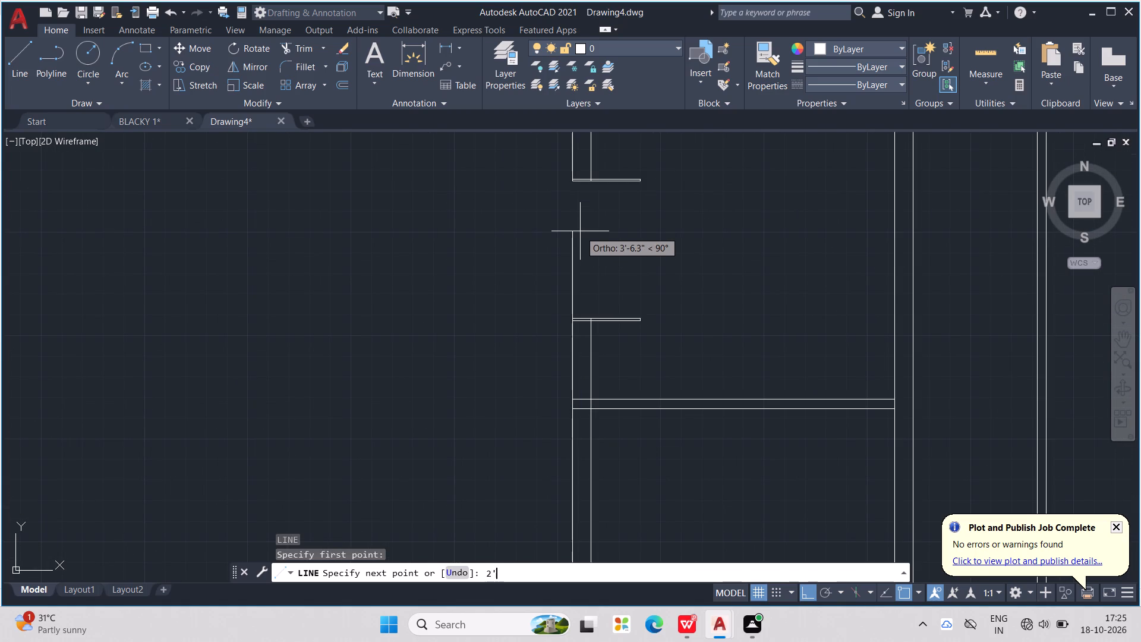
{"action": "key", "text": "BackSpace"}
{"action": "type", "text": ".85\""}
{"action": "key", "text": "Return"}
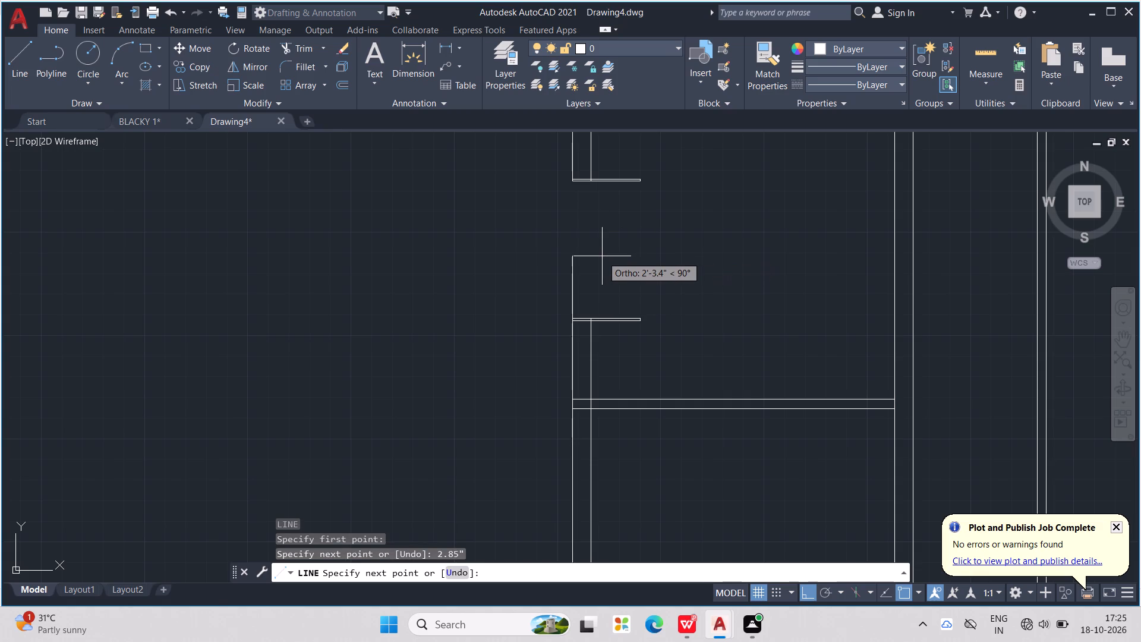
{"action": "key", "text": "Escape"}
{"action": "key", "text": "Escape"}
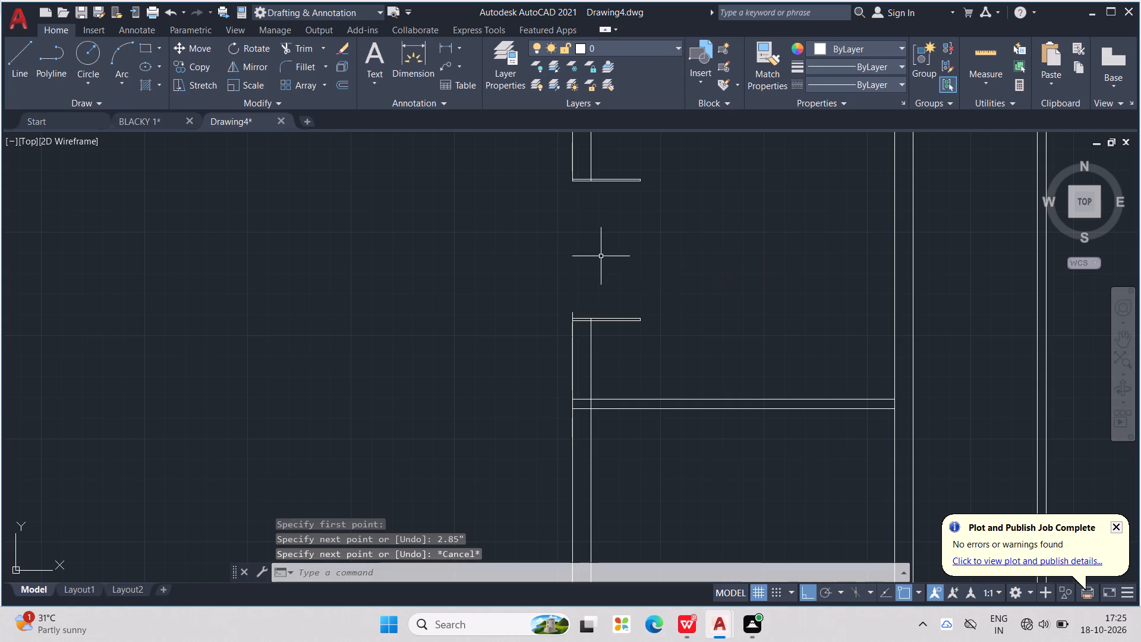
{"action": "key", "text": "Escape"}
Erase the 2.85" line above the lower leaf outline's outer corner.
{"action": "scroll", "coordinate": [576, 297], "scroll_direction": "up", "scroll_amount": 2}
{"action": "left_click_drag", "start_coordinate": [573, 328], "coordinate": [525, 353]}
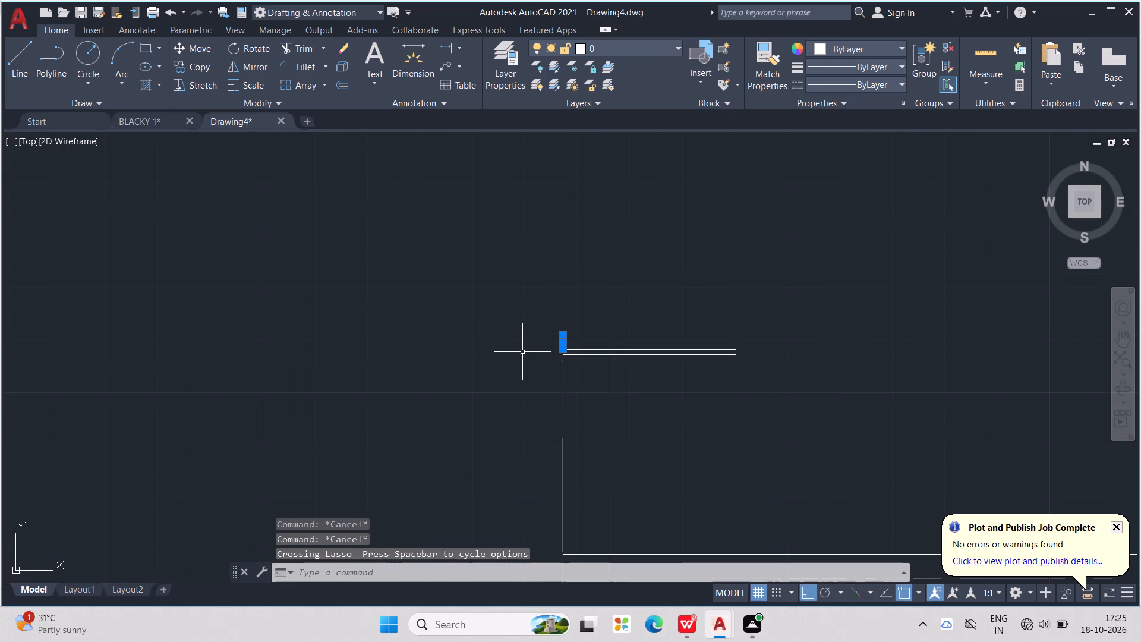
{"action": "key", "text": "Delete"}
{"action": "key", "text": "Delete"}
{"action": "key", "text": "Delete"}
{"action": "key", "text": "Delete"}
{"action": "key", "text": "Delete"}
Draw a 2.85' vertical guide line upward from the lower leaf outline's top corner on the wall's outer face.
{"action": "key", "text": "l"}
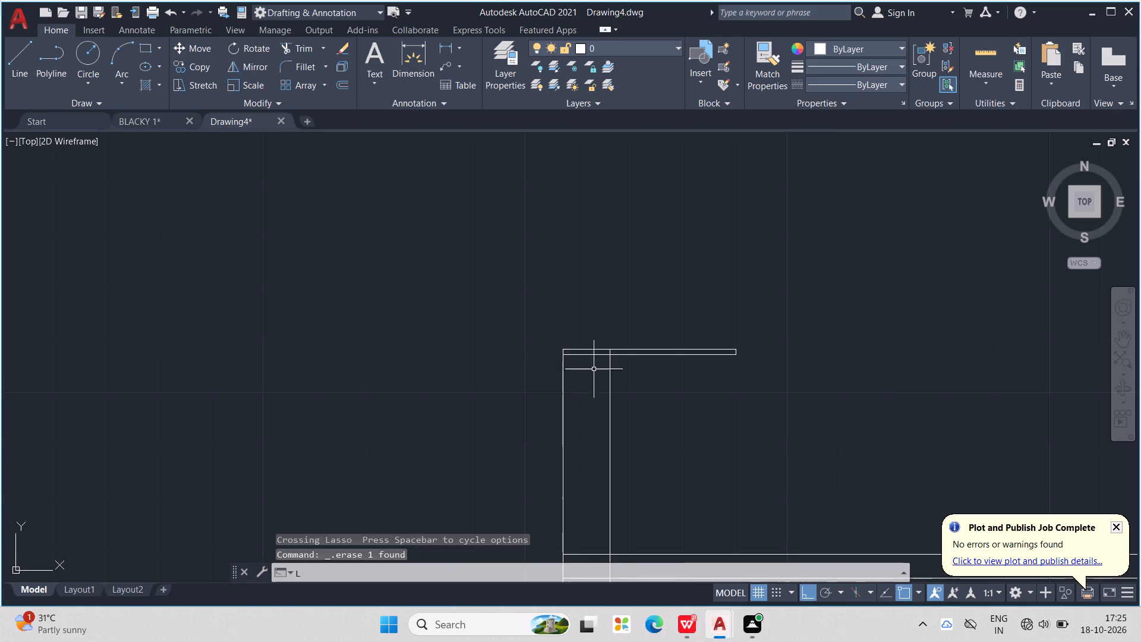
{"action": "key", "text": "Return"}
{"action": "scroll", "coordinate": [585, 363], "scroll_direction": "up", "scroll_amount": 3}
{"action": "left_click", "coordinate": [505, 319]}
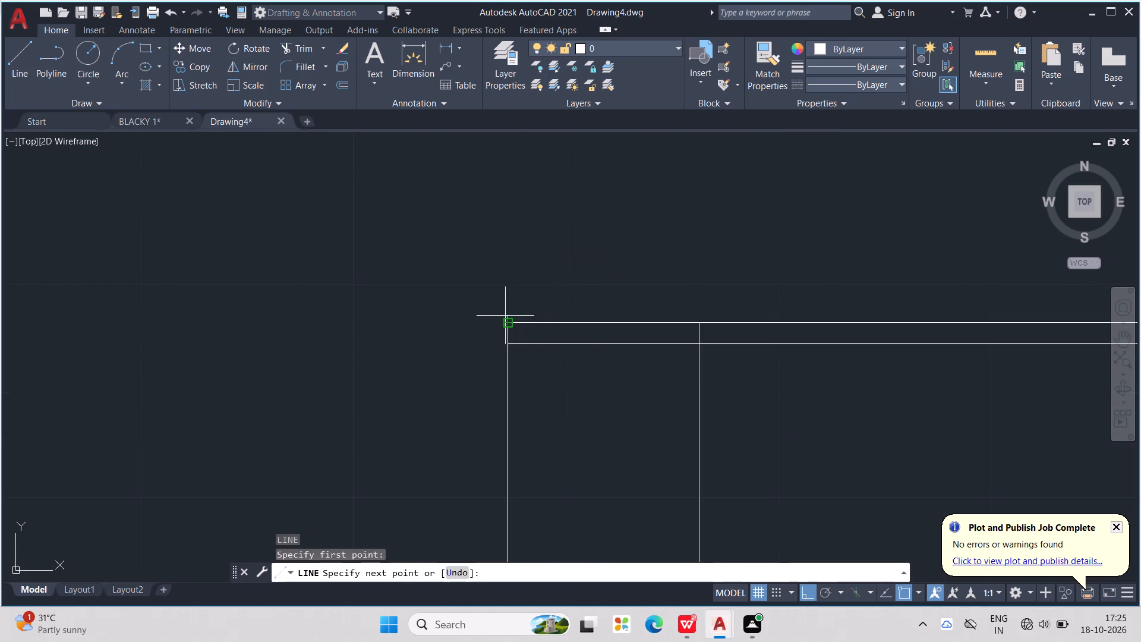
{"action": "type", "text": "2'"}
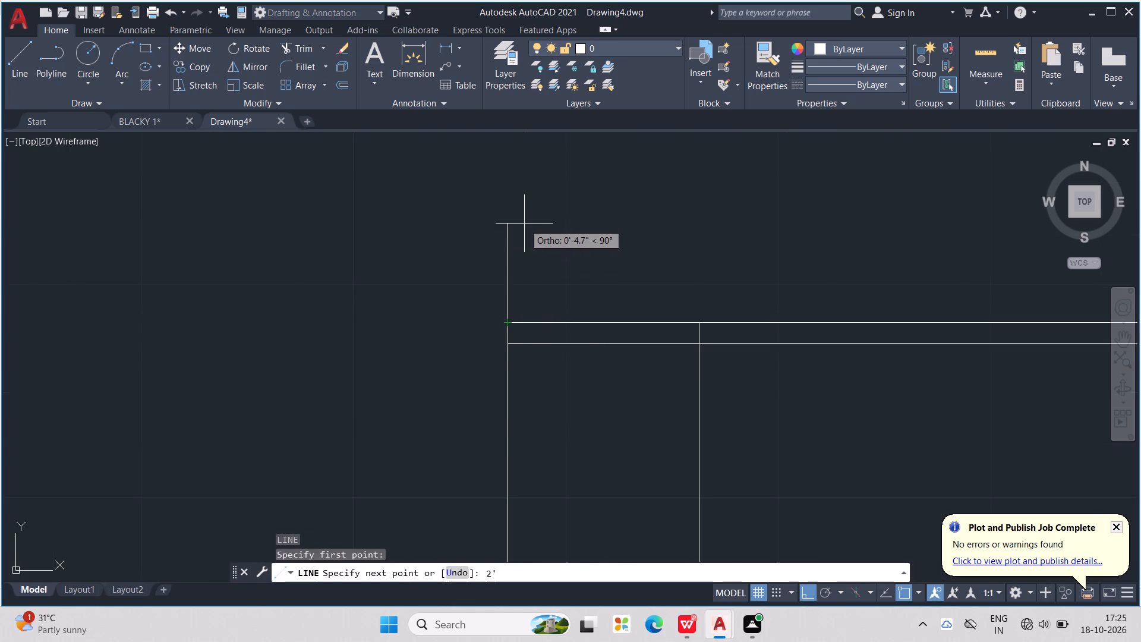
{"action": "key", "text": "BackSpace"}
{"action": "type", "text": "085\""}
{"action": "key", "text": "BackSpace"}
{"action": "key", "text": "BackSpace"}
{"action": "key", "text": "BackSpace"}
{"action": "key", "text": "BackSpace"}
{"action": "type", "text": ".85'"}
{"action": "key", "text": "Return"}
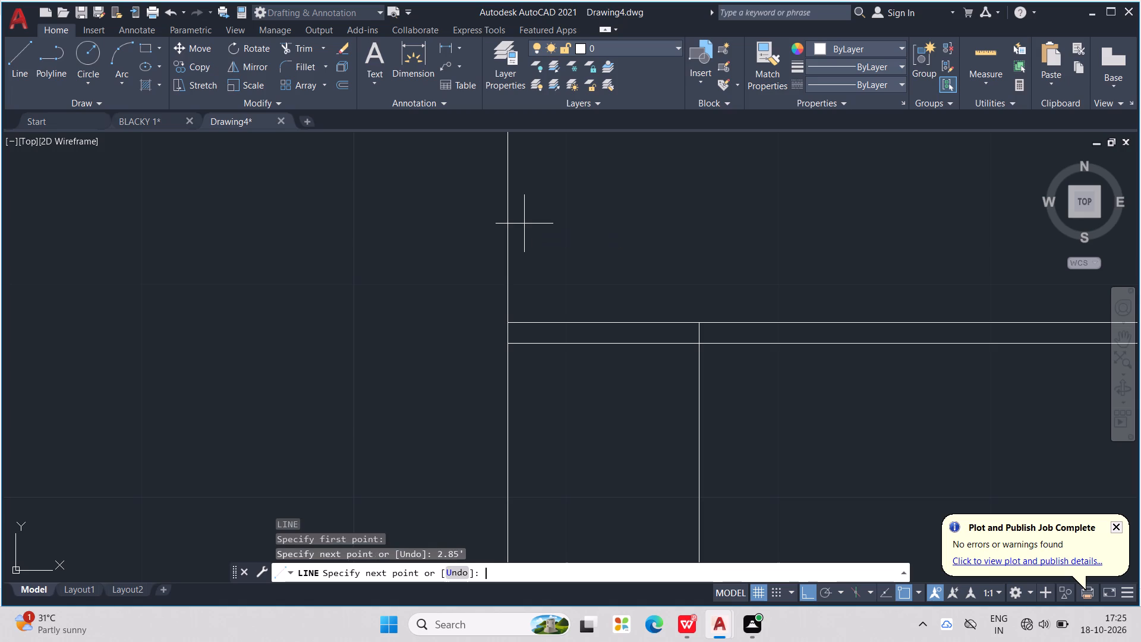
Continue the line back down to the leaf outline's corner and draw 2.85' upward again over the guide.
{"action": "scroll", "coordinate": [524, 224], "scroll_direction": "down", "scroll_amount": 1}
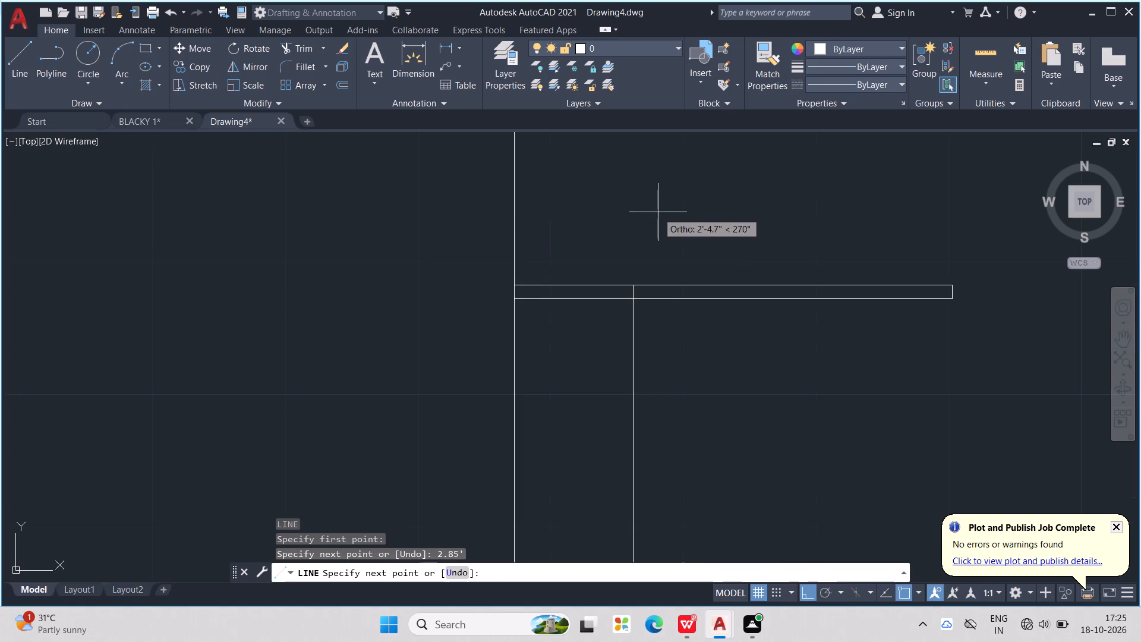
{"action": "left_click", "coordinate": [515, 284]}
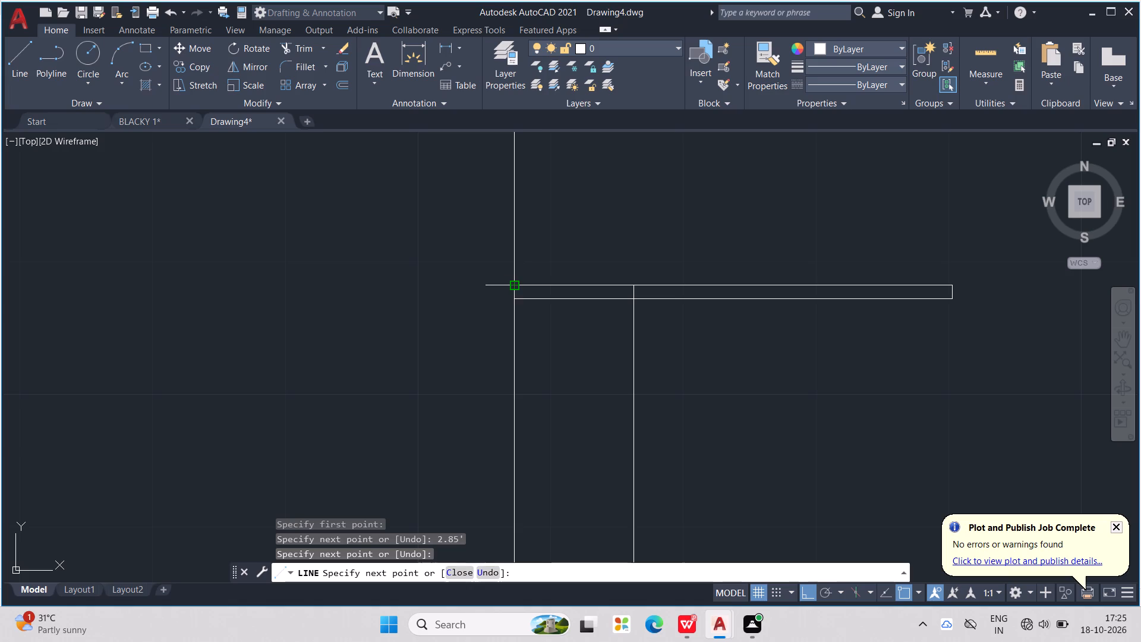
{"action": "type", "text": "2.85"}
{"action": "key", "text": "shift+quotedbl"}
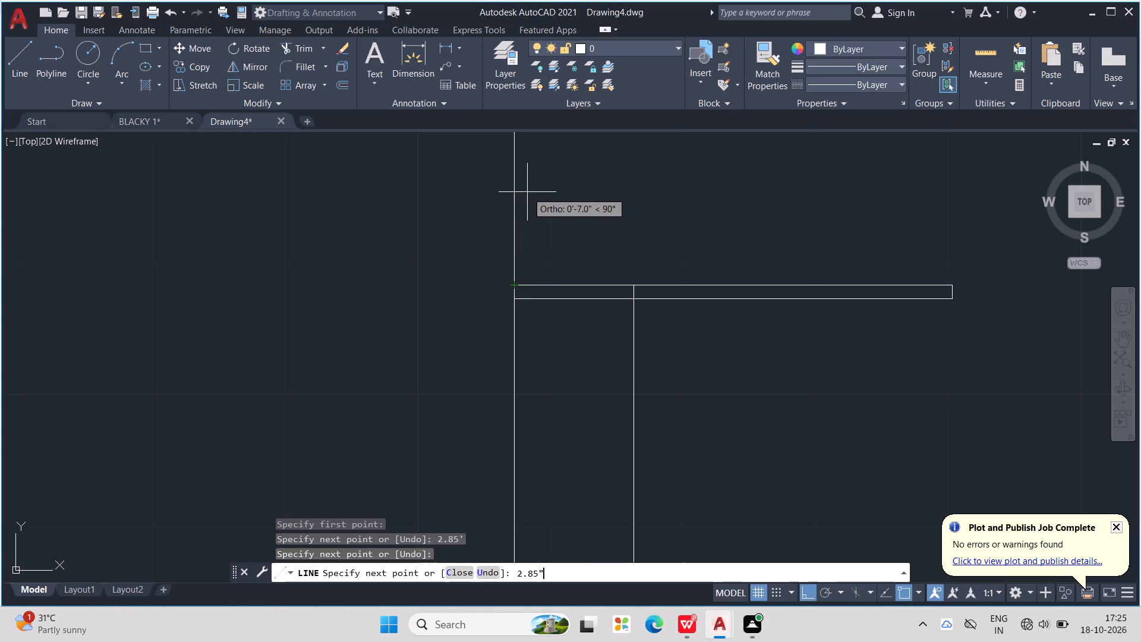
{"action": "key", "text": "BackSpace"}
{"action": "key", "text": "apostrophe"}
{"action": "key", "text": "Return"}
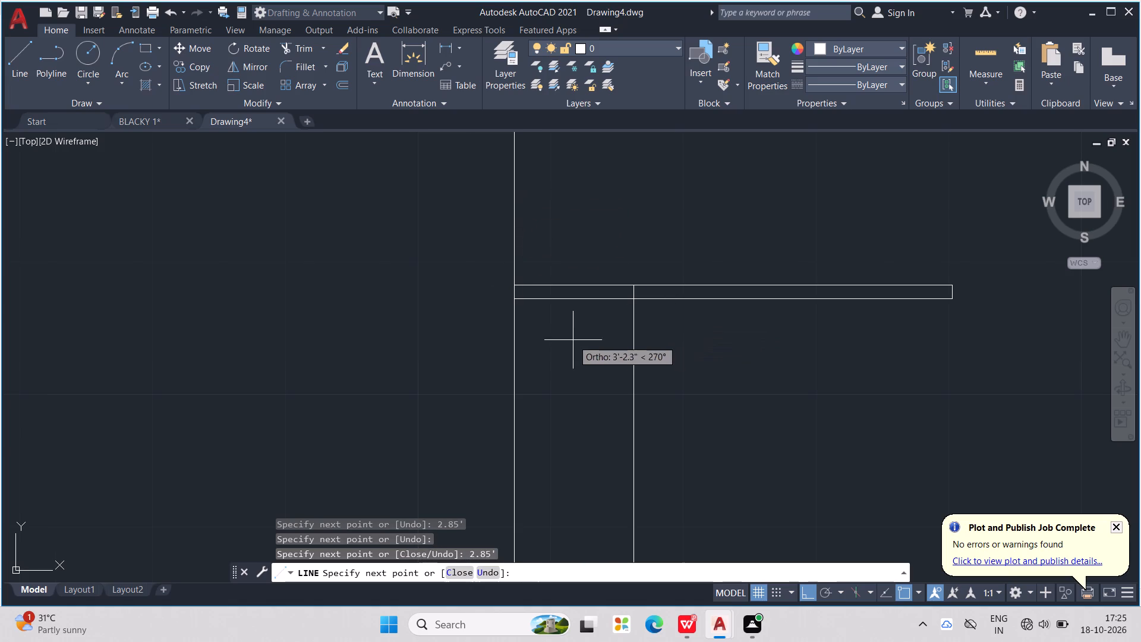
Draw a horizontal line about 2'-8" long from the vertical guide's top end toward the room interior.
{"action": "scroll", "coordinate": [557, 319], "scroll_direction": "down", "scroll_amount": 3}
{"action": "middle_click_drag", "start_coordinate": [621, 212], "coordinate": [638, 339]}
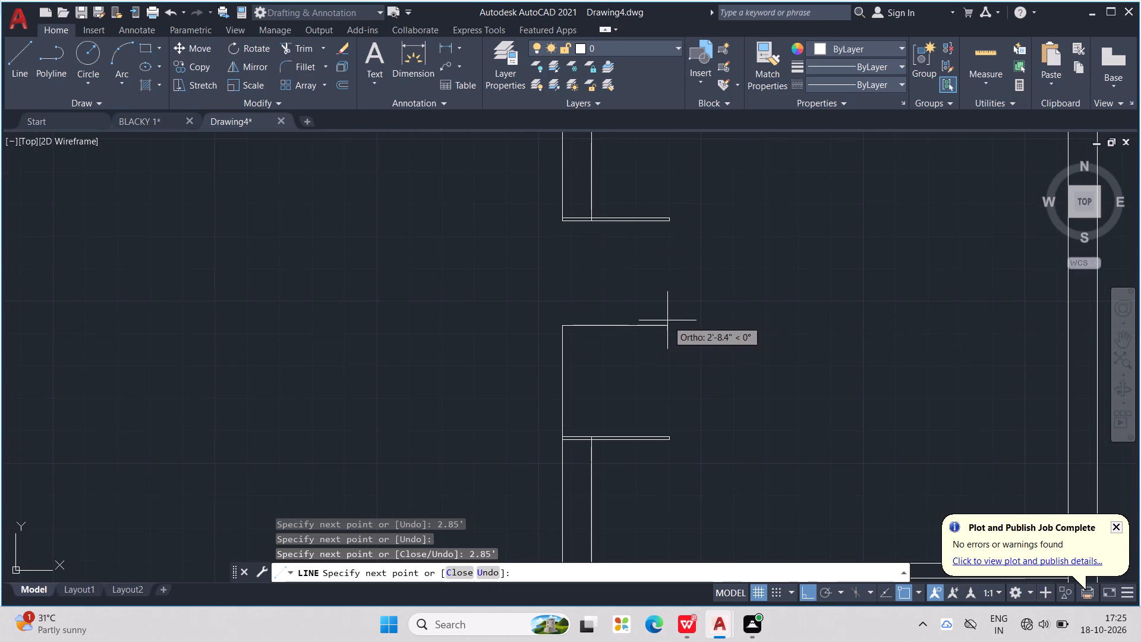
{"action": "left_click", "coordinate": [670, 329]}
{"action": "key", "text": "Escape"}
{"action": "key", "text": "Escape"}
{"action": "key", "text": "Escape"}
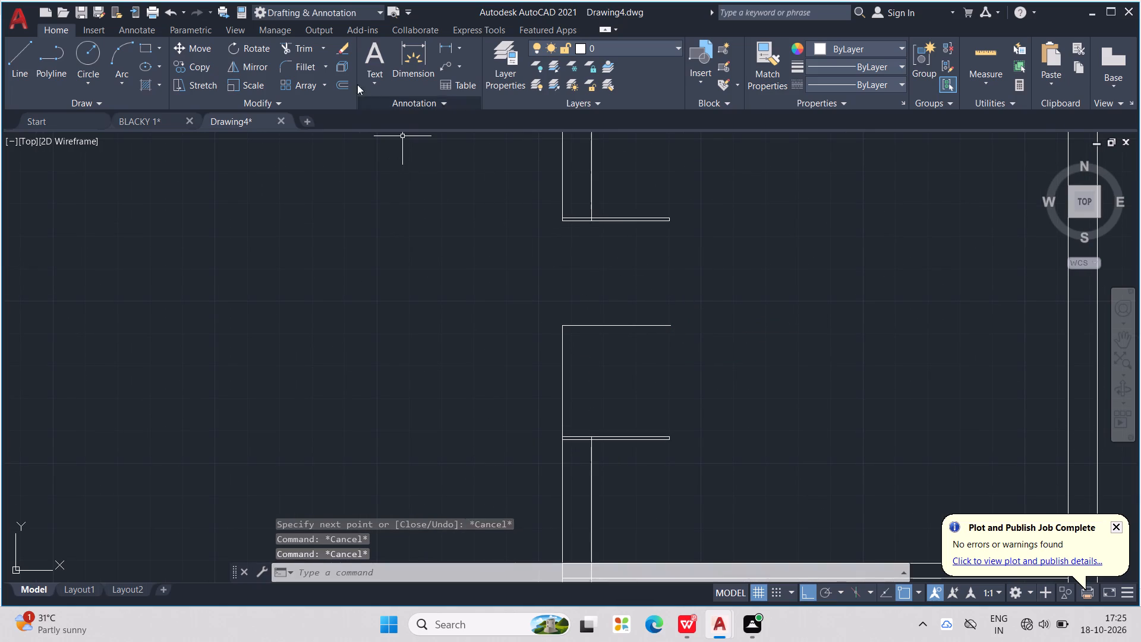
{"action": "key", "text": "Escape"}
Draw the upper door leaf's swing arc from its free end to the vertical guide's top end.
{"action": "left_click", "coordinate": [116, 49]}
{"action": "scroll", "coordinate": [699, 266], "scroll_direction": "up", "scroll_amount": 1}
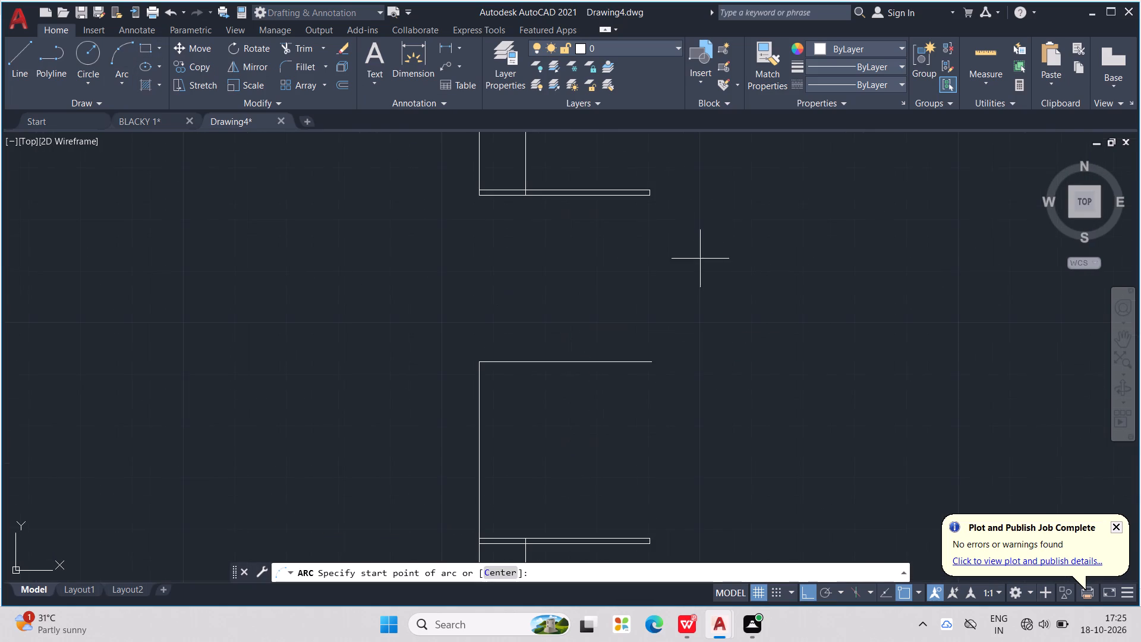
{"action": "scroll", "coordinate": [652, 197], "scroll_direction": "up", "scroll_amount": 2}
{"action": "left_click", "coordinate": [645, 193]}
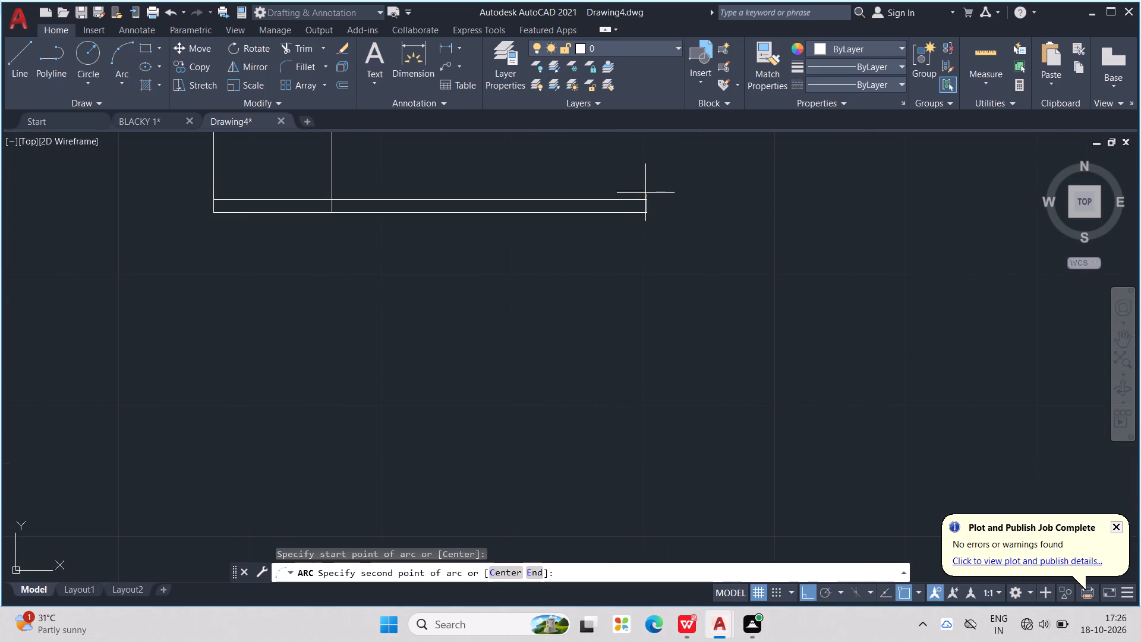
{"action": "left_click", "coordinate": [647, 213]}
{"action": "scroll", "coordinate": [704, 263], "scroll_direction": "down", "scroll_amount": 1}
{"action": "middle_click_drag", "start_coordinate": [702, 270], "coordinate": [935, 233]}
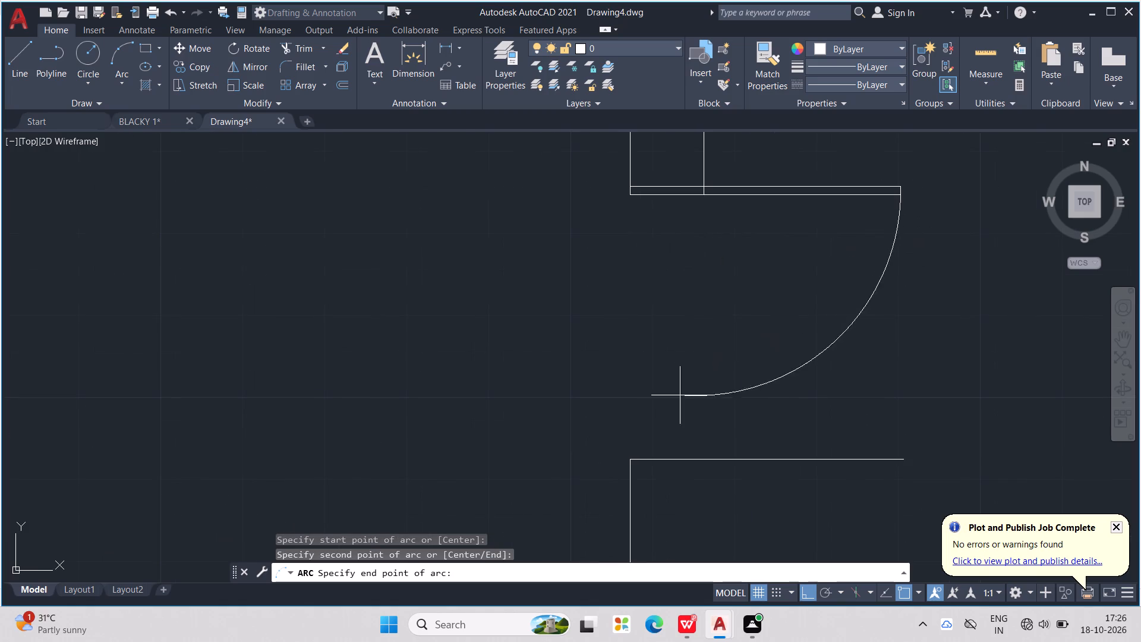
{"action": "left_click", "coordinate": [634, 463]}
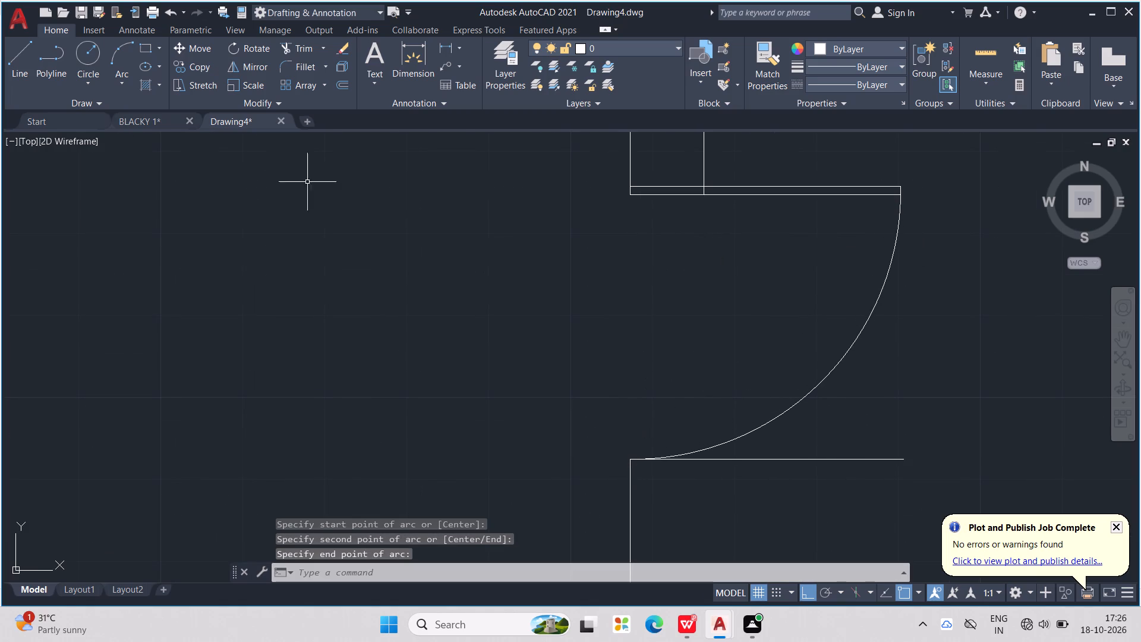
Draw the lower door leaf's swing arc from its free end to meet the upper arc at the guide's top end.
{"action": "left_click", "coordinate": [109, 46]}
{"action": "scroll", "coordinate": [378, 225], "scroll_direction": "down", "scroll_amount": 2}
{"action": "middle_click_drag", "start_coordinate": [487, 326], "coordinate": [502, 306]}
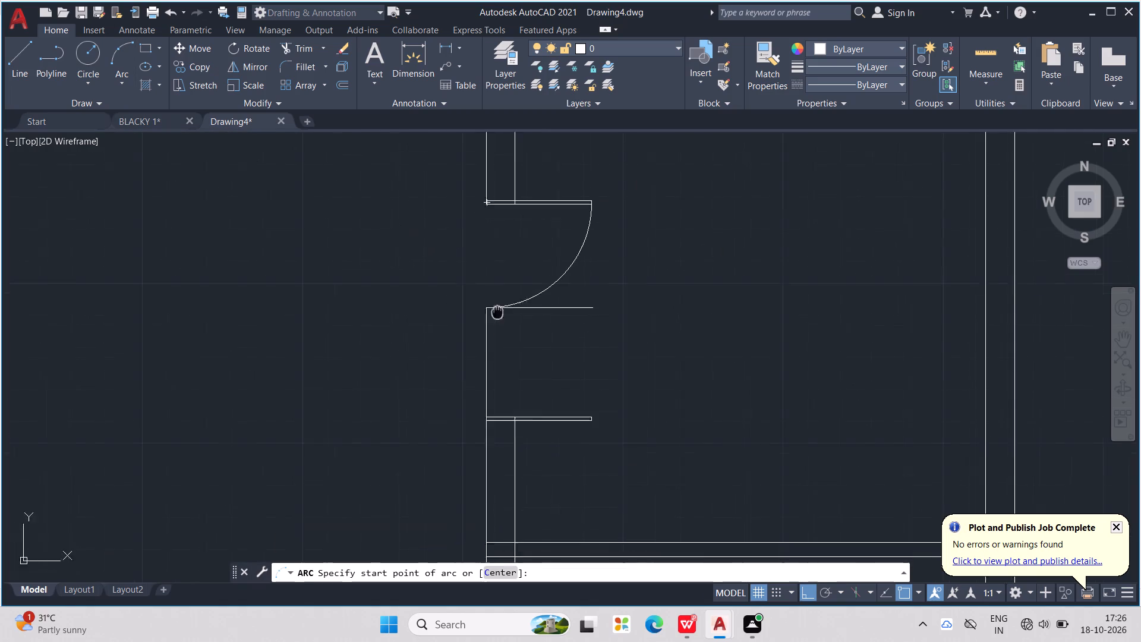
{"action": "middle_click_drag", "start_coordinate": [502, 306], "coordinate": [519, 289]}
{"action": "scroll", "coordinate": [526, 303], "scroll_direction": "down", "scroll_amount": 1}
{"action": "scroll", "coordinate": [586, 368], "scroll_direction": "up", "scroll_amount": 5}
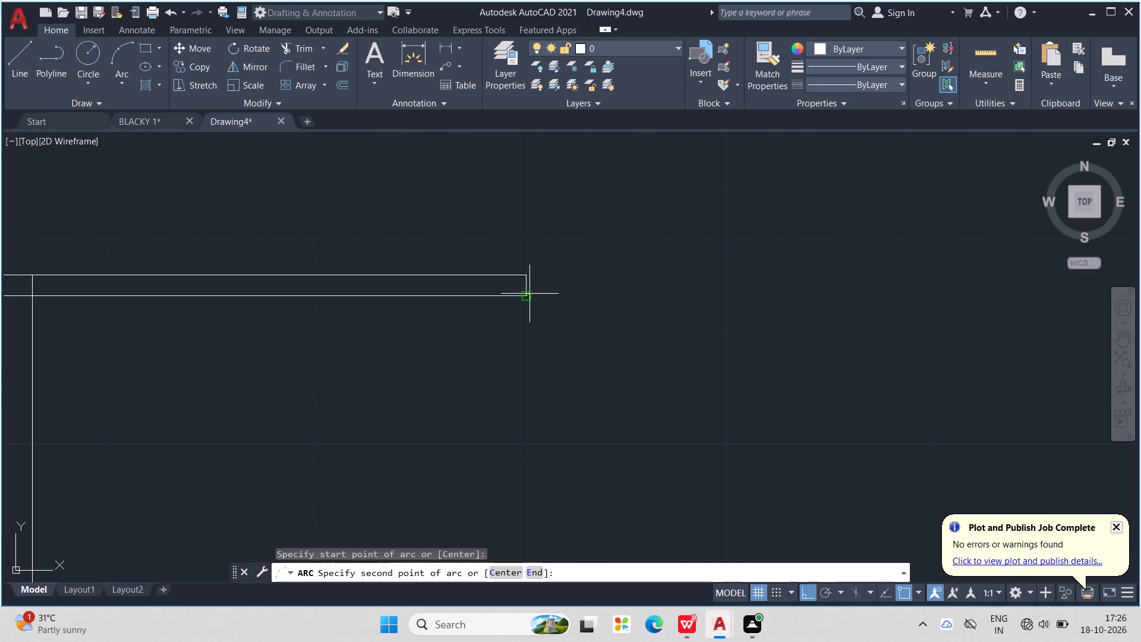
{"action": "left_click", "coordinate": [529, 294]}
{"action": "left_click", "coordinate": [530, 271]}
{"action": "middle_click_drag", "start_coordinate": [534, 267], "coordinate": [985, 430]}
{"action": "scroll", "coordinate": [626, 315], "scroll_direction": "down", "scroll_amount": 1}
{"action": "scroll", "coordinate": [819, 360], "scroll_direction": "down", "scroll_amount": 2}
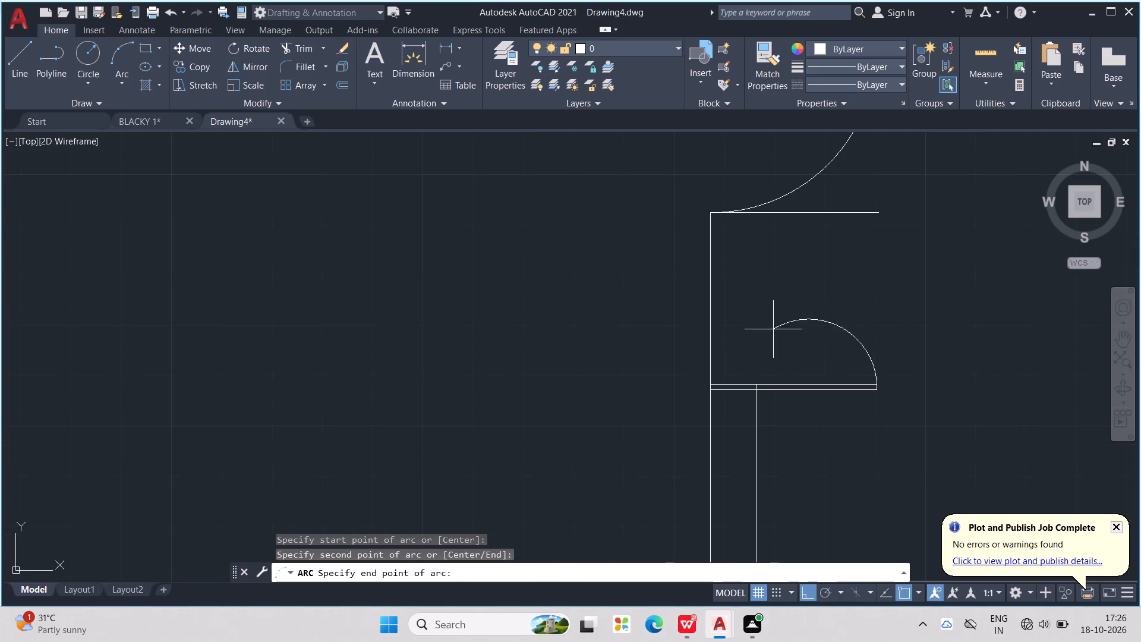
{"action": "left_click", "coordinate": [713, 211]}
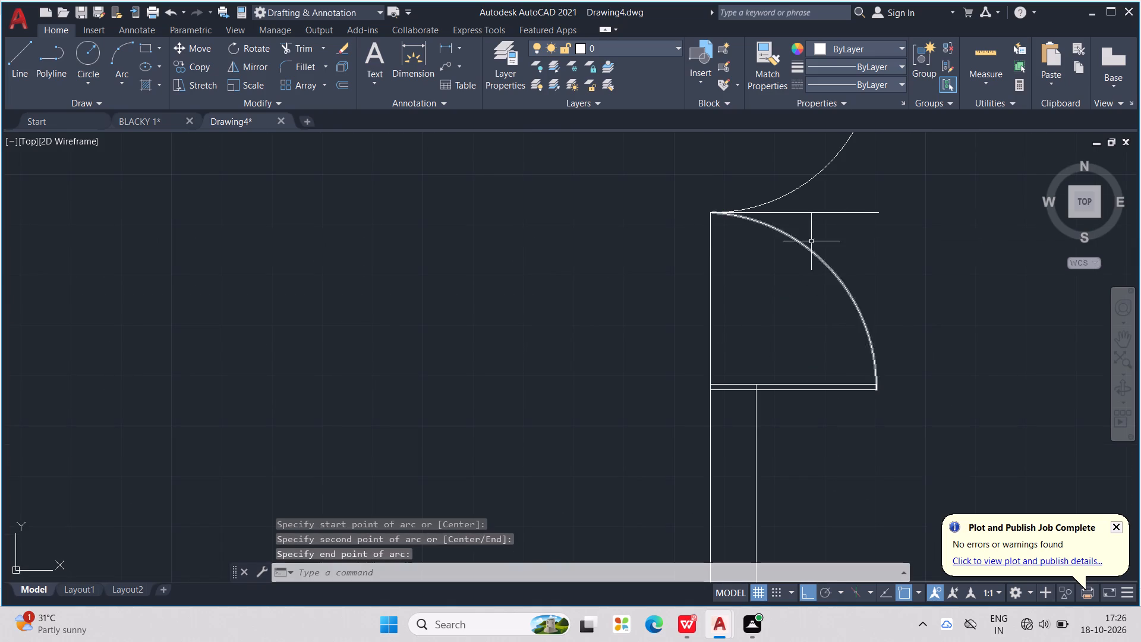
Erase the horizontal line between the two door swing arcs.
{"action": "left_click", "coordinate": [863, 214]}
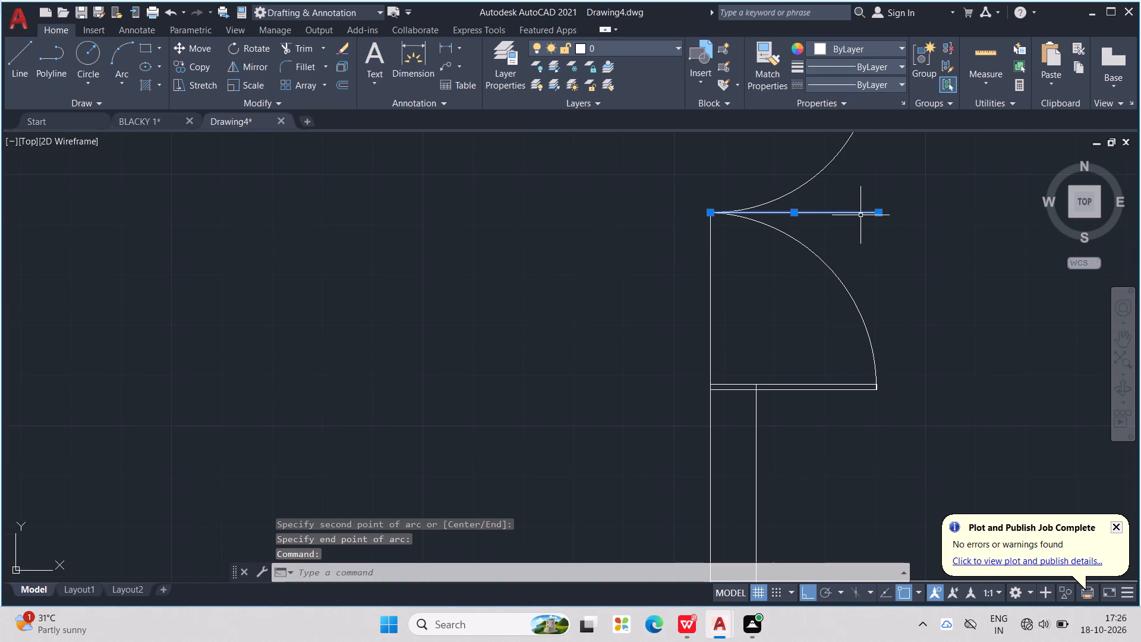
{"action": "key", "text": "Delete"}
Erase one of the overlapping vertical guide lines across the lower half of the double-door opening.
{"action": "scroll", "coordinate": [850, 197], "scroll_direction": "down", "scroll_amount": 3}
{"action": "middle_click_drag", "start_coordinate": [846, 233], "coordinate": [845, 242]}
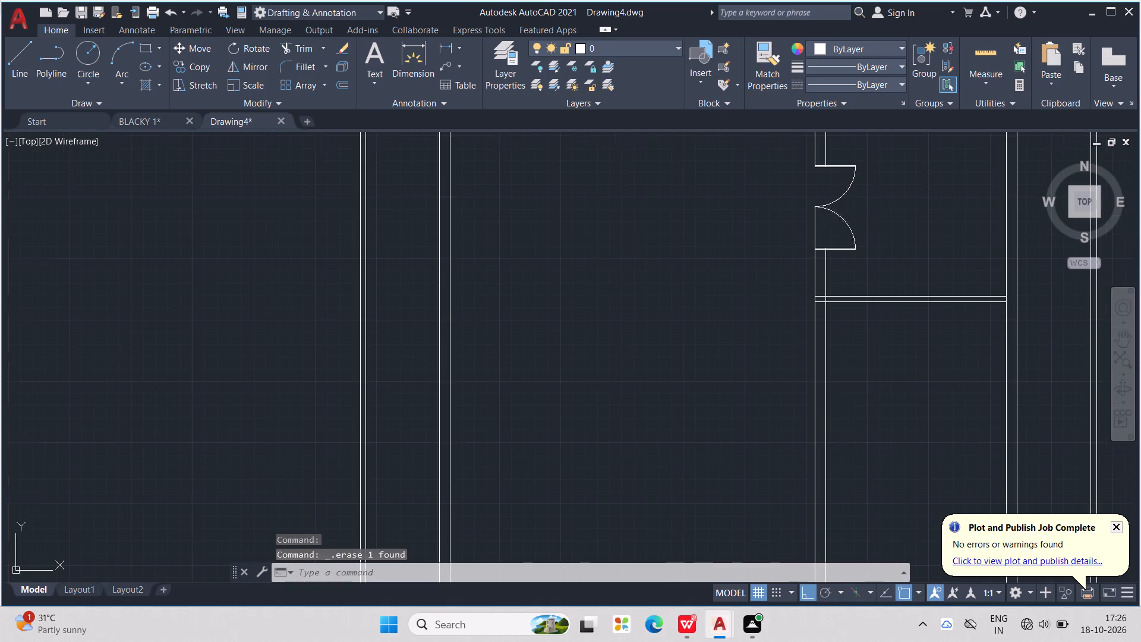
{"action": "middle_click_drag", "start_coordinate": [845, 242], "coordinate": [793, 307]}
{"action": "scroll", "coordinate": [827, 286], "scroll_direction": "up", "scroll_amount": 1}
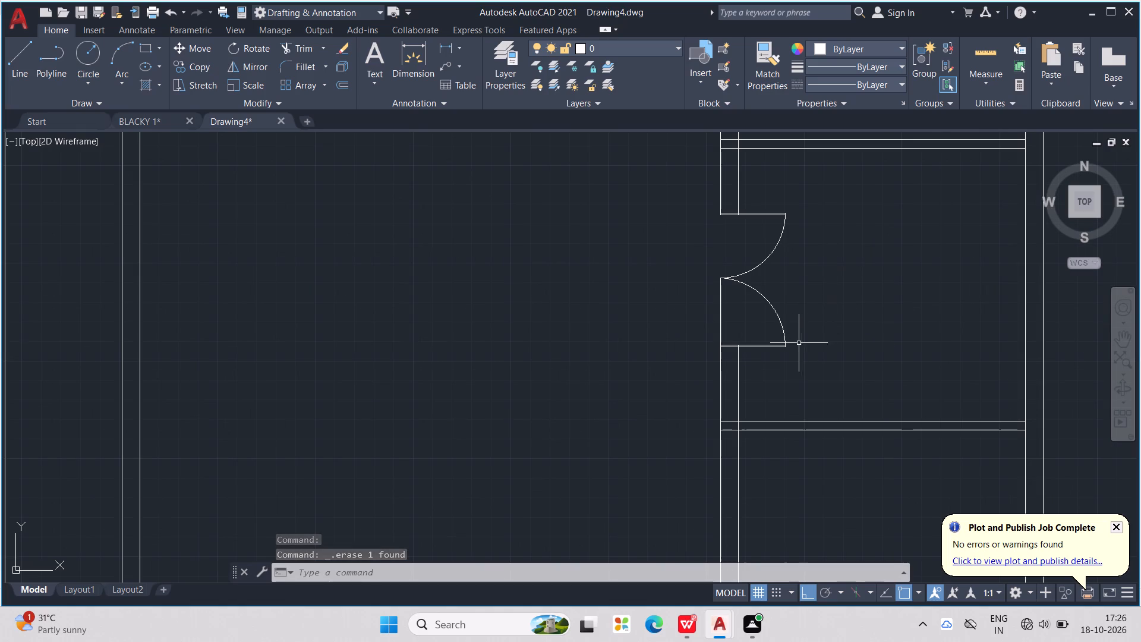
{"action": "key", "text": "Escape"}
{"action": "key", "text": "Escape"}
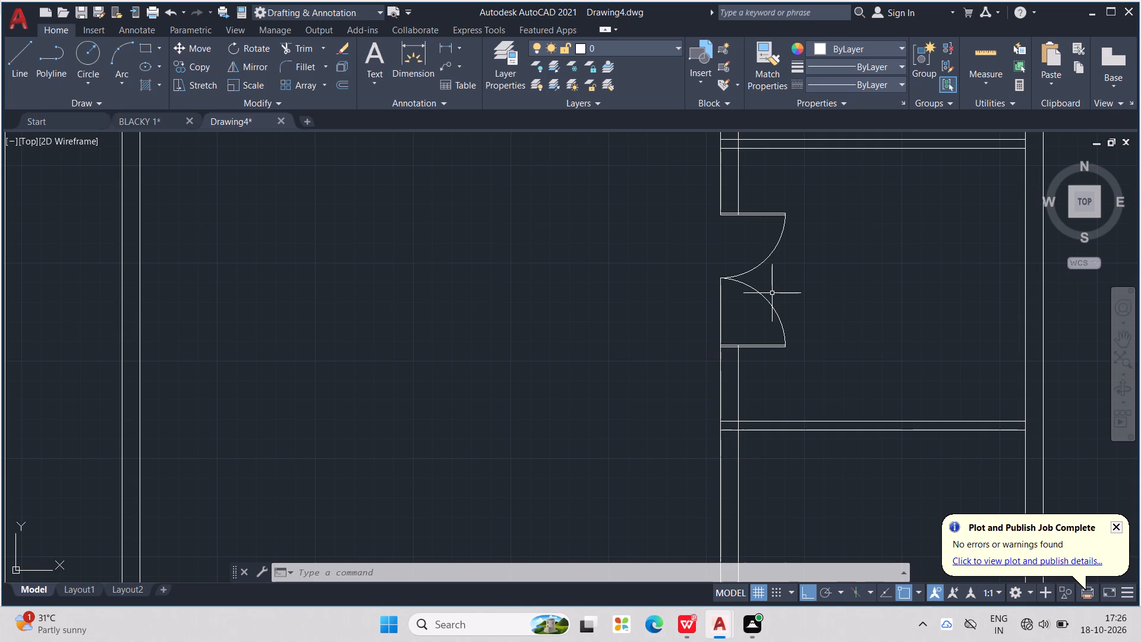
{"action": "key", "text": "Escape"}
{"action": "key", "text": "Escape"}
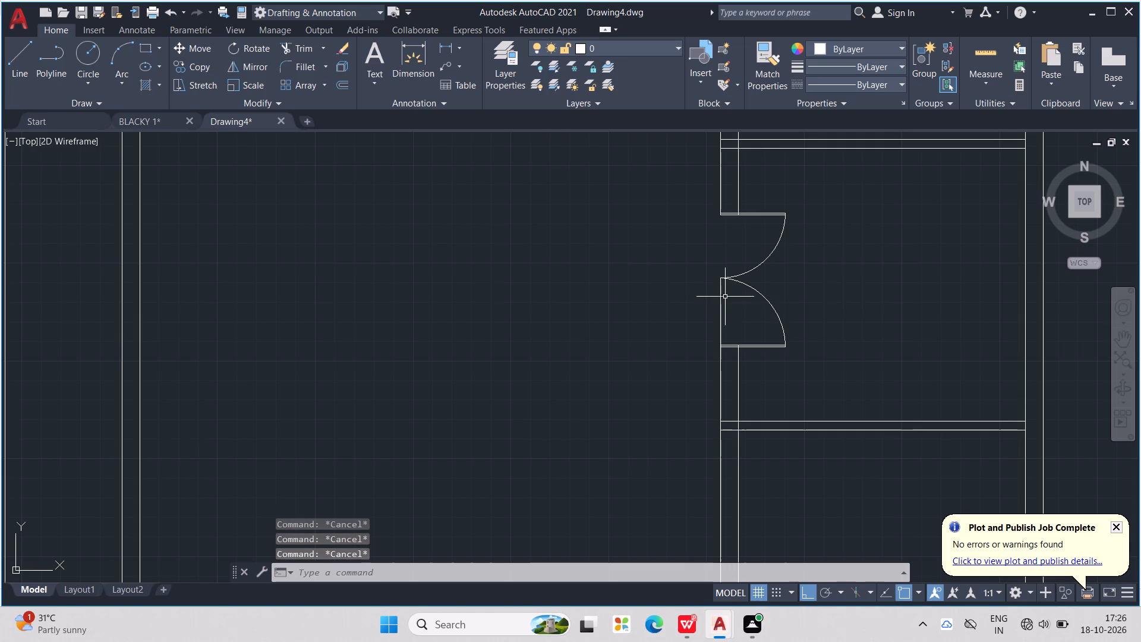
{"action": "left_click", "coordinate": [721, 299]}
{"action": "key", "text": "Delete"}
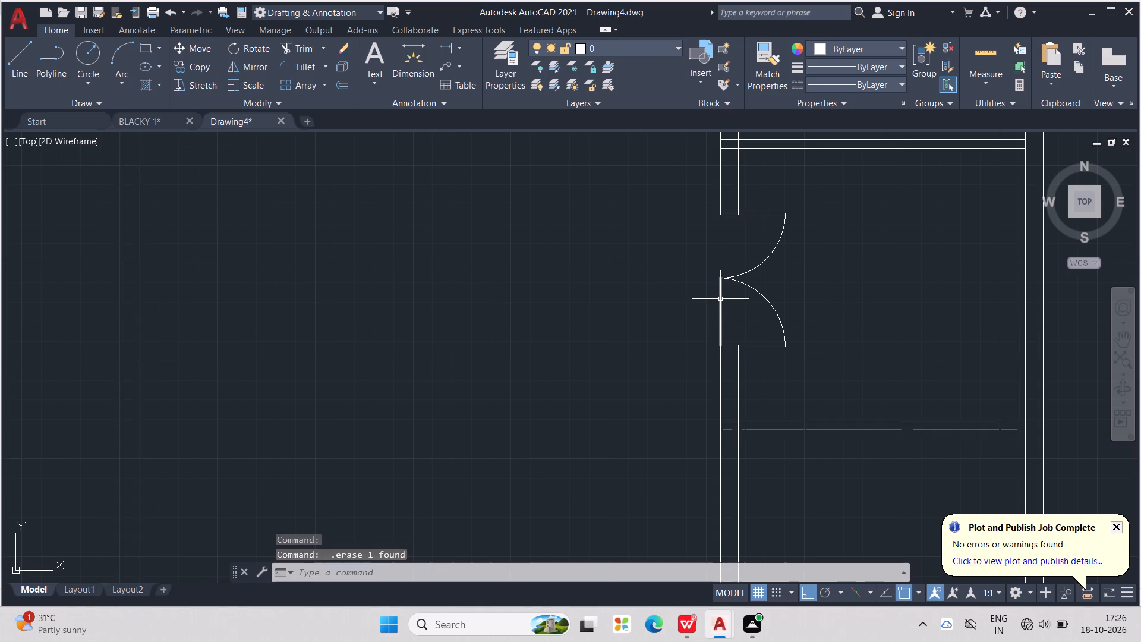
Erase the remaining overlapping vertical guide lines across the lower half of the double-door opening.
{"action": "left_click_drag", "start_coordinate": [725, 306], "coordinate": [697, 310]}
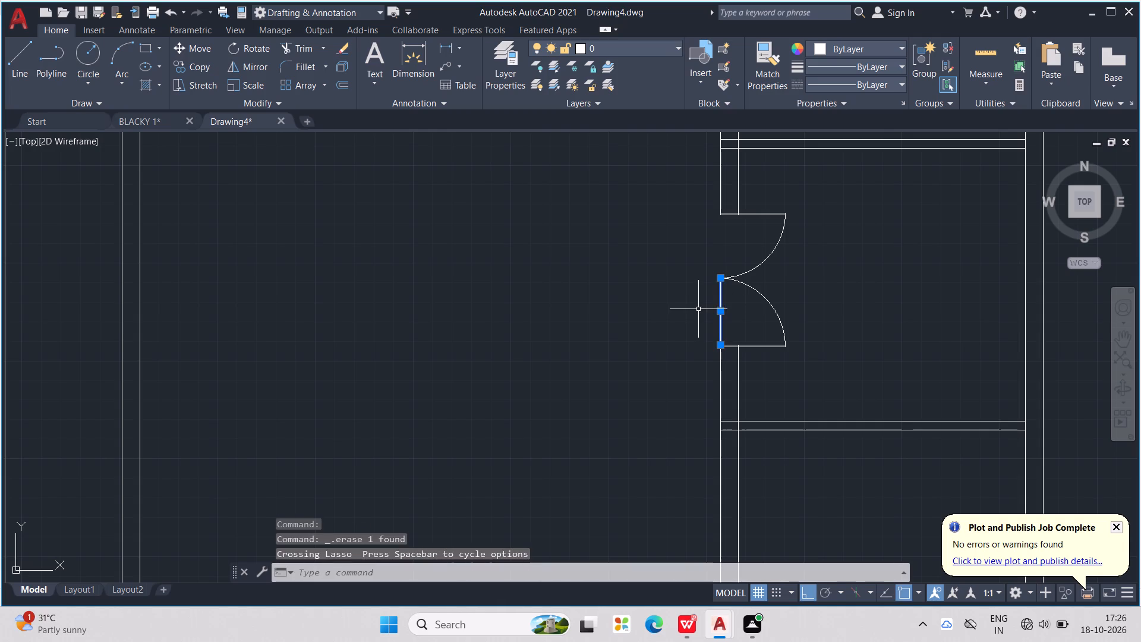
{"action": "key", "text": "Delete"}
Offset the outer line of the plan's east inner wall 18' westward, past the double-door wall.
{"action": "scroll", "coordinate": [698, 307], "scroll_direction": "down", "scroll_amount": 2}
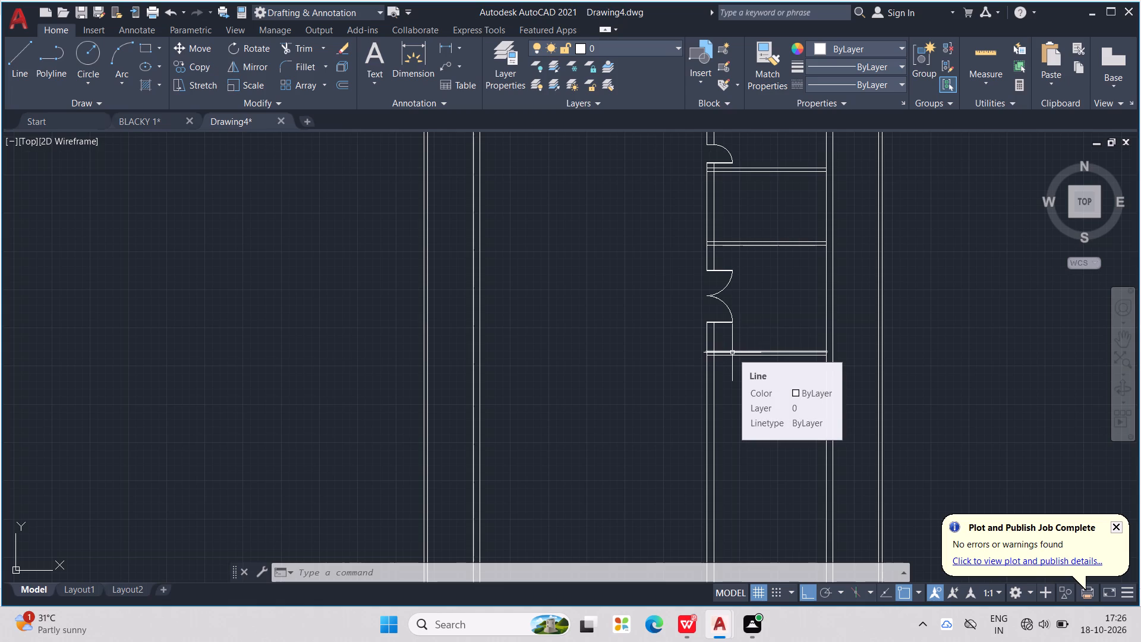
{"action": "scroll", "coordinate": [772, 357], "scroll_direction": "up", "scroll_amount": 1}
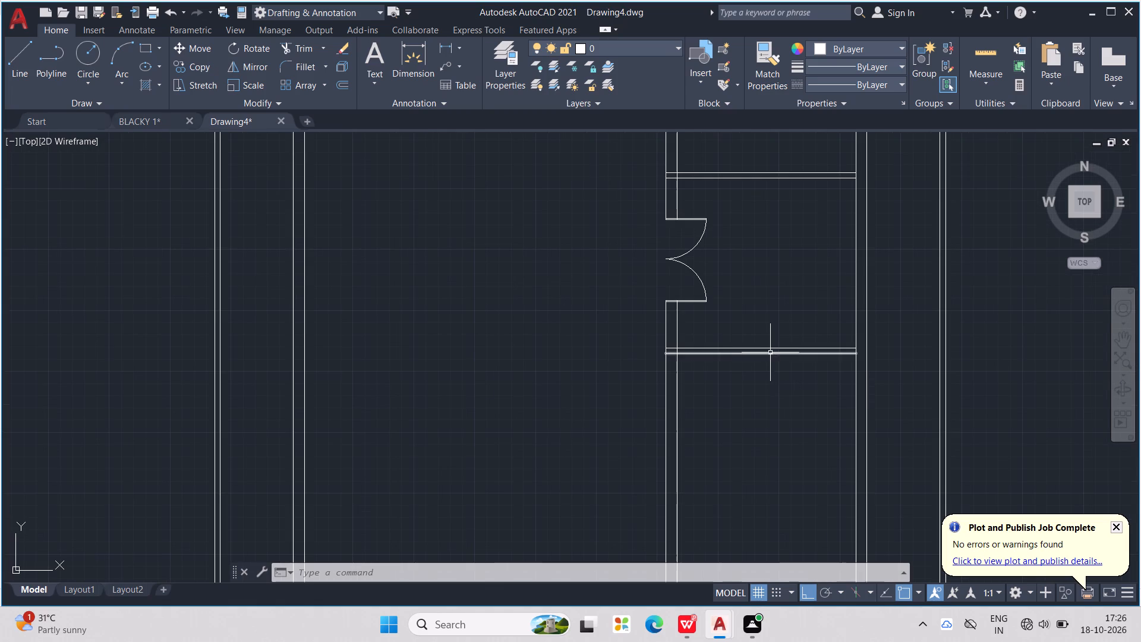
{"action": "scroll", "coordinate": [732, 320], "scroll_direction": "down", "scroll_amount": 1}
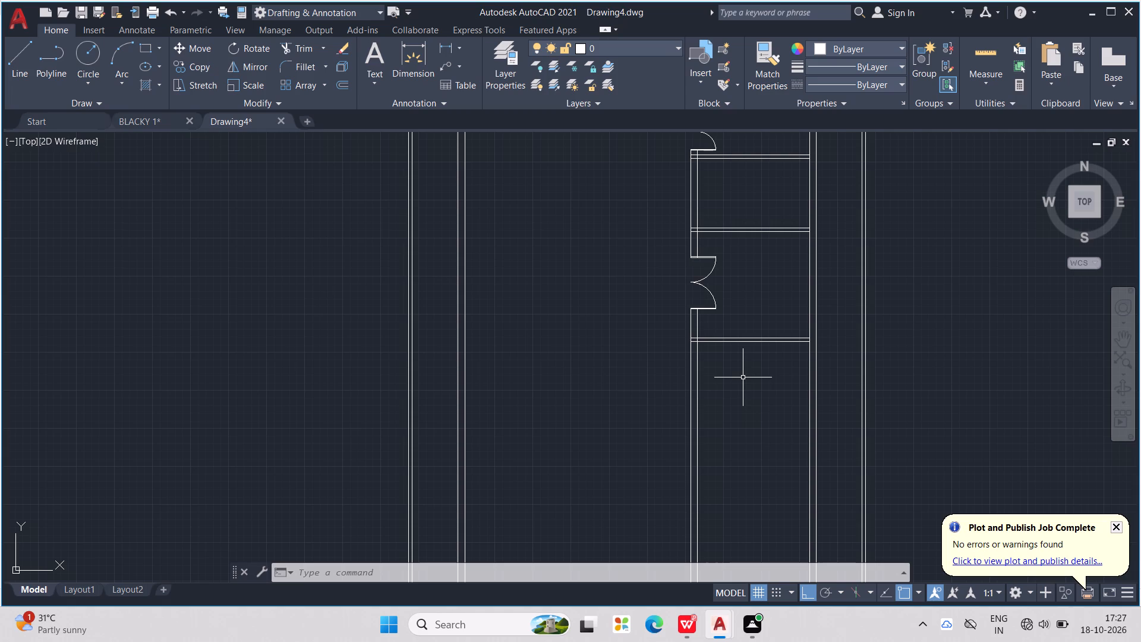
{"action": "key", "text": "Escape"}
{"action": "key", "text": "Escape"}
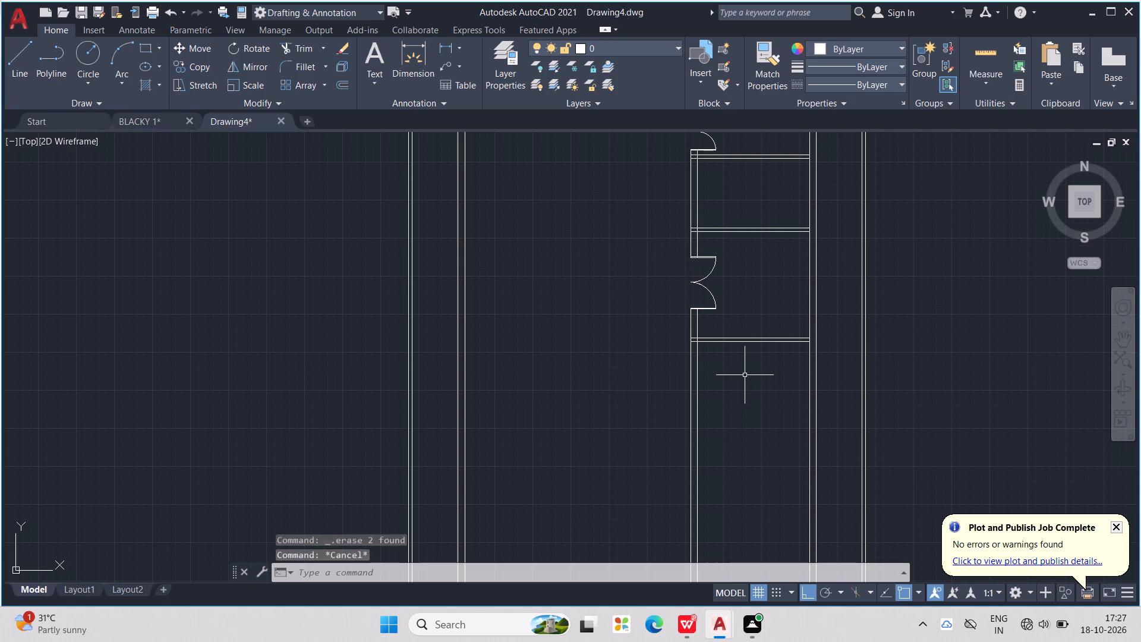
{"action": "key", "text": "Escape"}
{"action": "key", "text": "Escape"}
{"action": "type", "text": "OFF"}
{"action": "key", "text": "Return"}
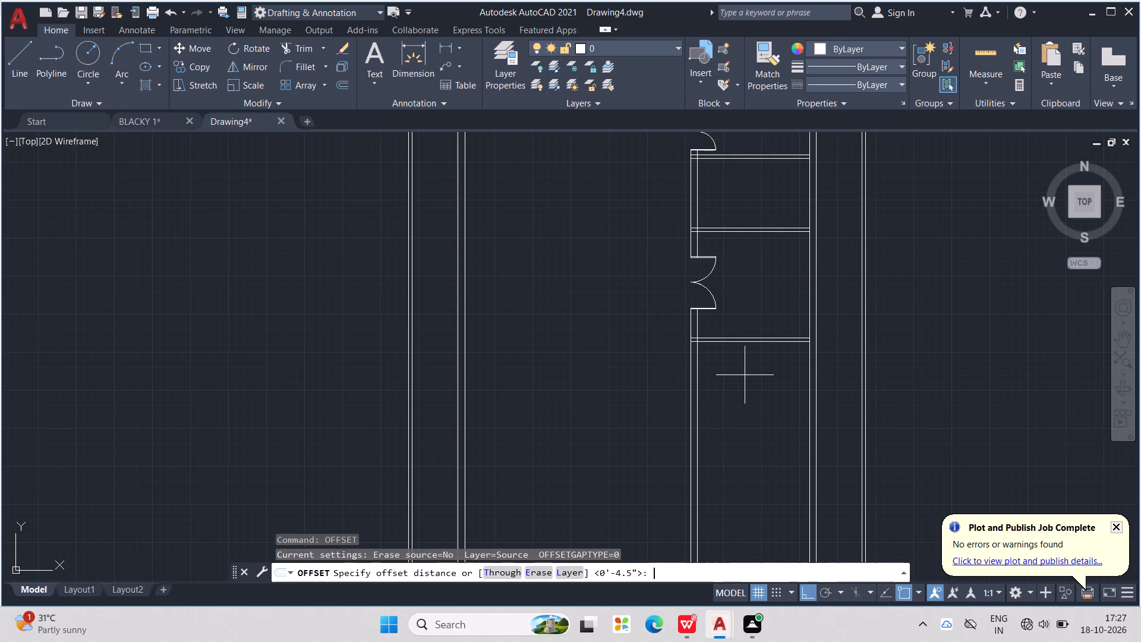
{"action": "type", "text": "18'"}
{"action": "key", "text": "Return"}
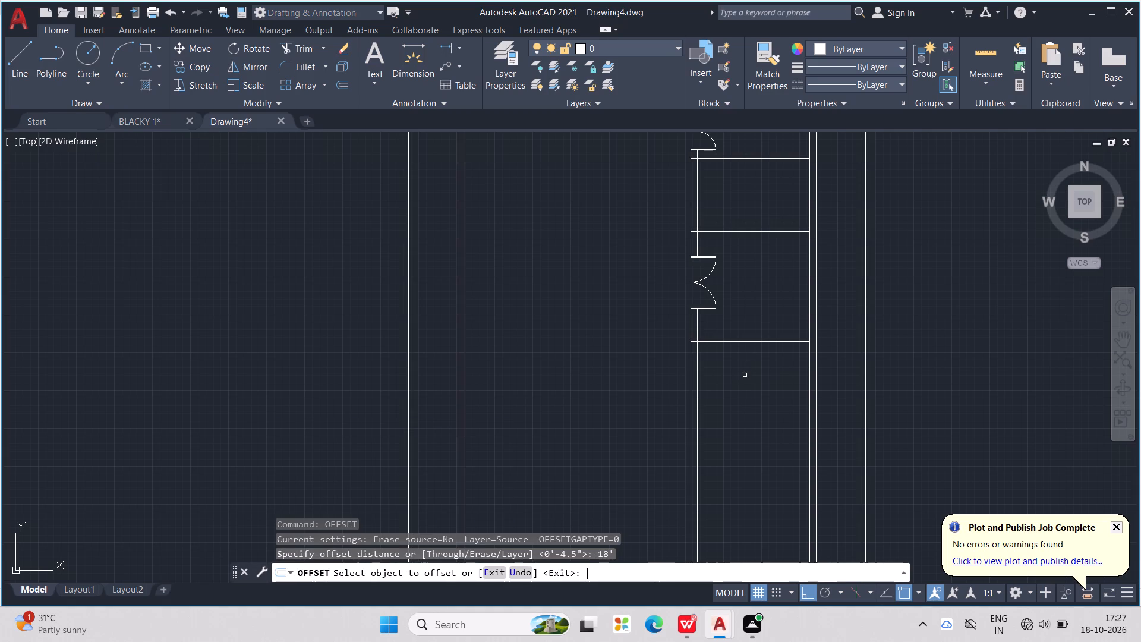
{"action": "middle_click_drag", "start_coordinate": [772, 412], "coordinate": [770, 375]}
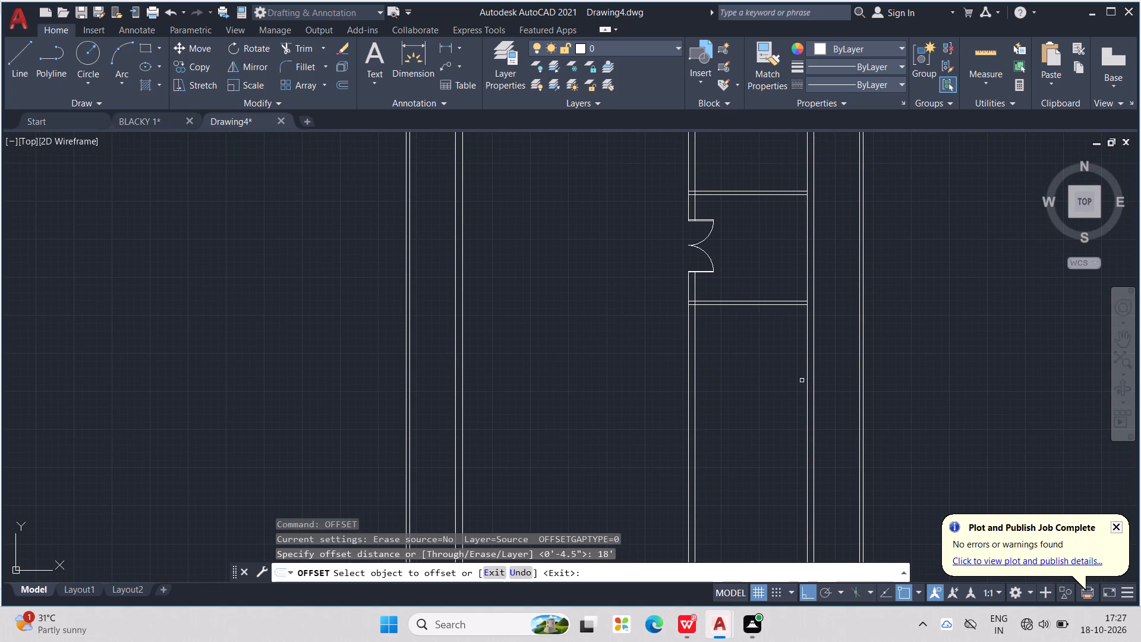
{"action": "left_click", "coordinate": [812, 379]}
{"action": "left_click", "coordinate": [637, 378]}
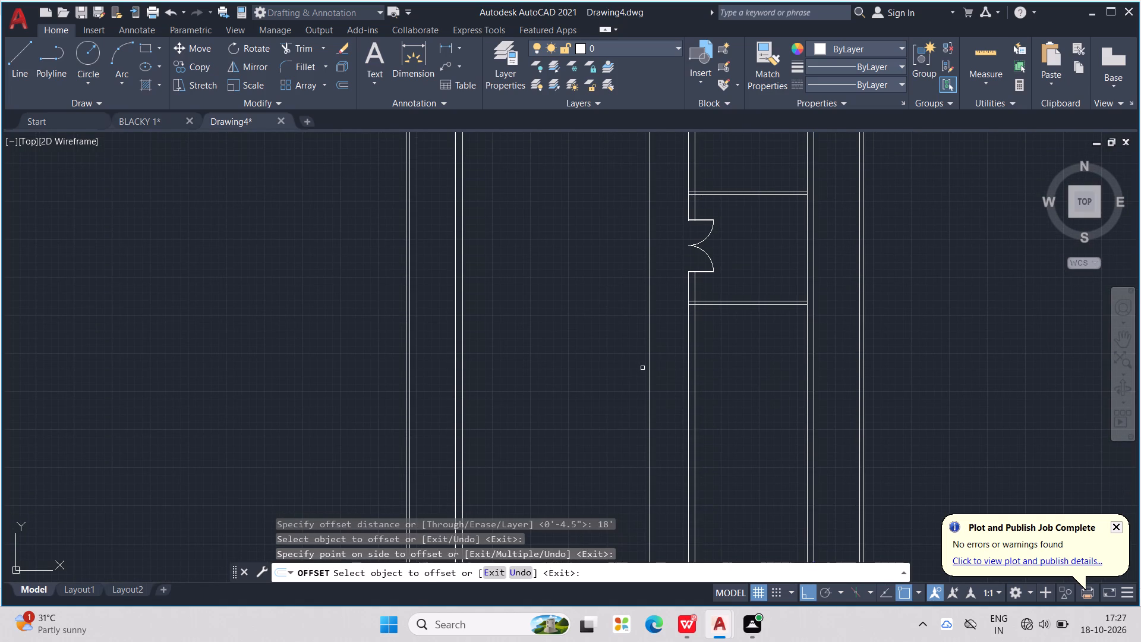
{"action": "scroll", "coordinate": [642, 368], "scroll_direction": "down", "scroll_amount": 2}
{"action": "middle_click_drag", "start_coordinate": [642, 368], "coordinate": [674, 367]}
{"action": "key", "text": "Escape"}
{"action": "key", "text": "Escape"}
{"action": "key", "text": "Escape"}
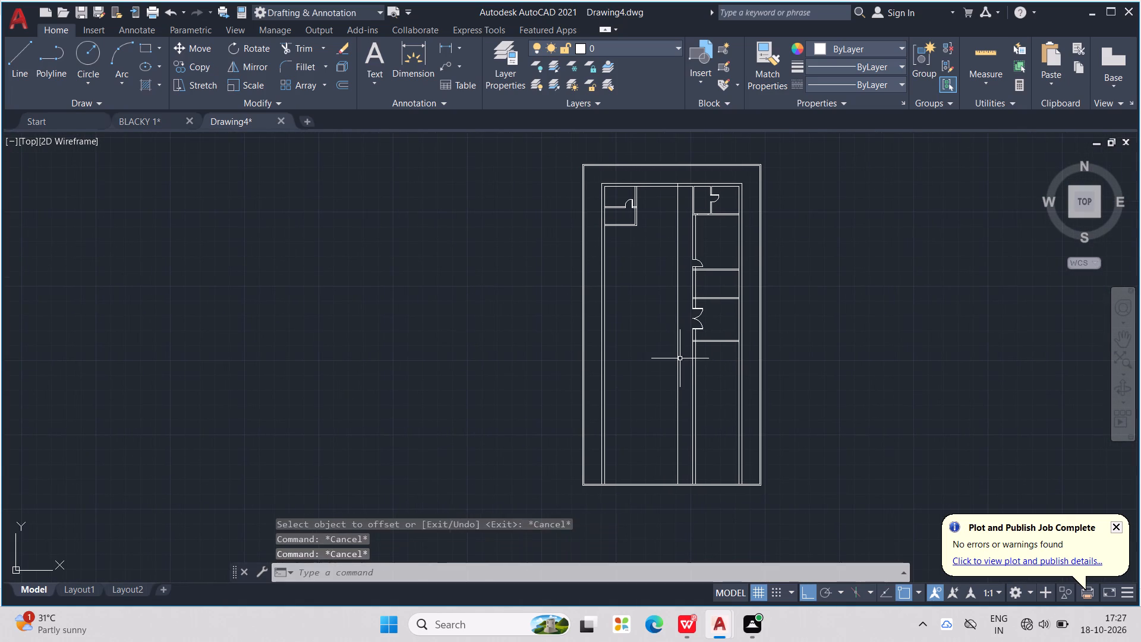
{"action": "key", "text": "Escape"}
{"action": "key", "text": "Escape"}
{"action": "key", "text": "Escape"}
{"action": "key", "text": "Escape"}
{"action": "key", "text": "Escape"}
{"action": "key", "text": "Escape"}
{"action": "key", "text": "Escape"}
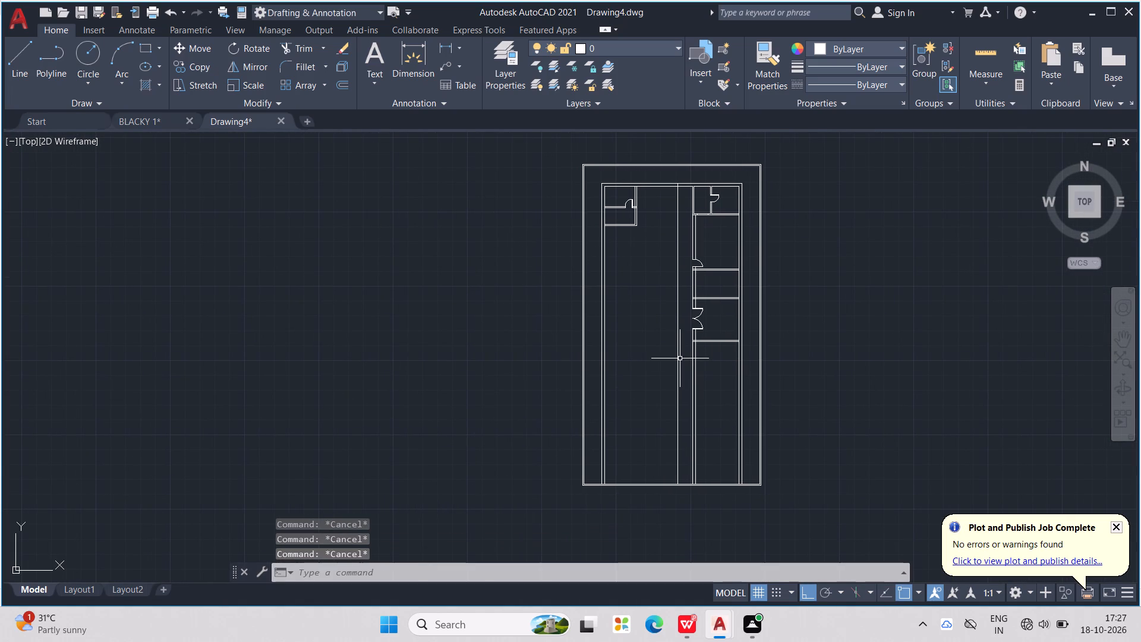
Offset the lower line of the partition below the double door 17' downward.
{"action": "type", "text": "OFF"}
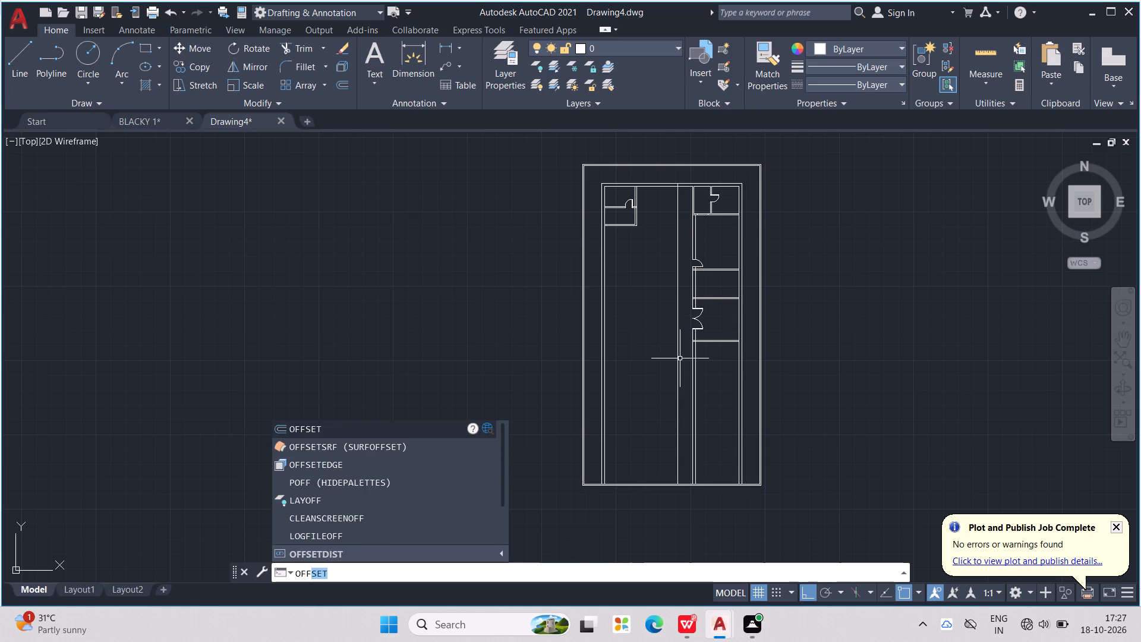
{"action": "key", "text": "Return"}
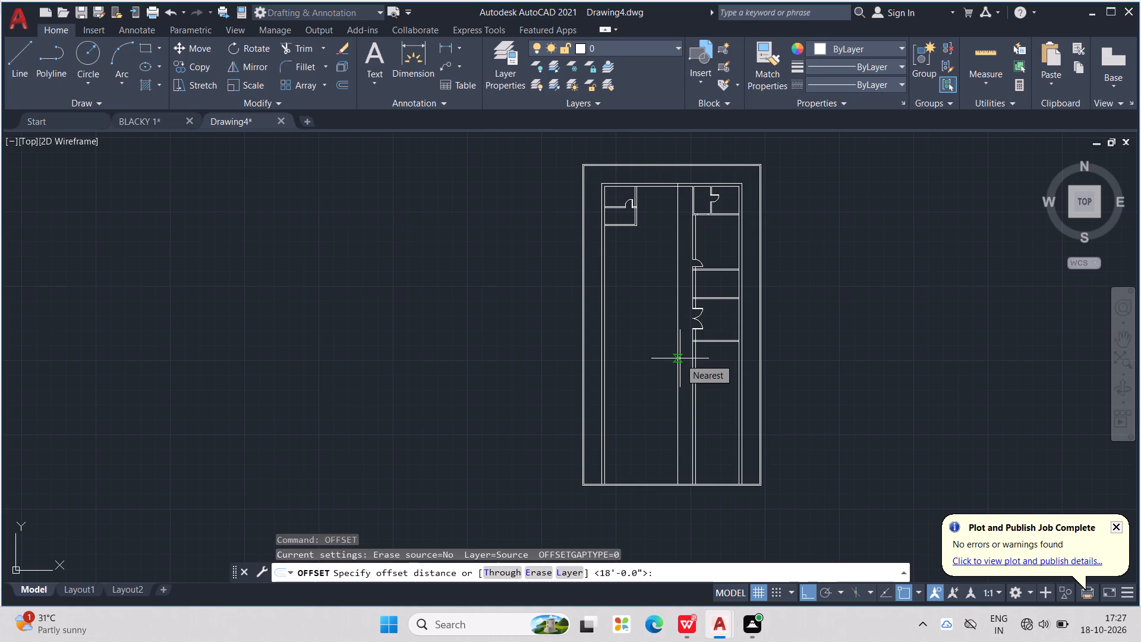
{"action": "type", "text": "17'"}
{"action": "key", "text": "Return"}
{"action": "scroll", "coordinate": [736, 380], "scroll_direction": "up", "scroll_amount": 2}
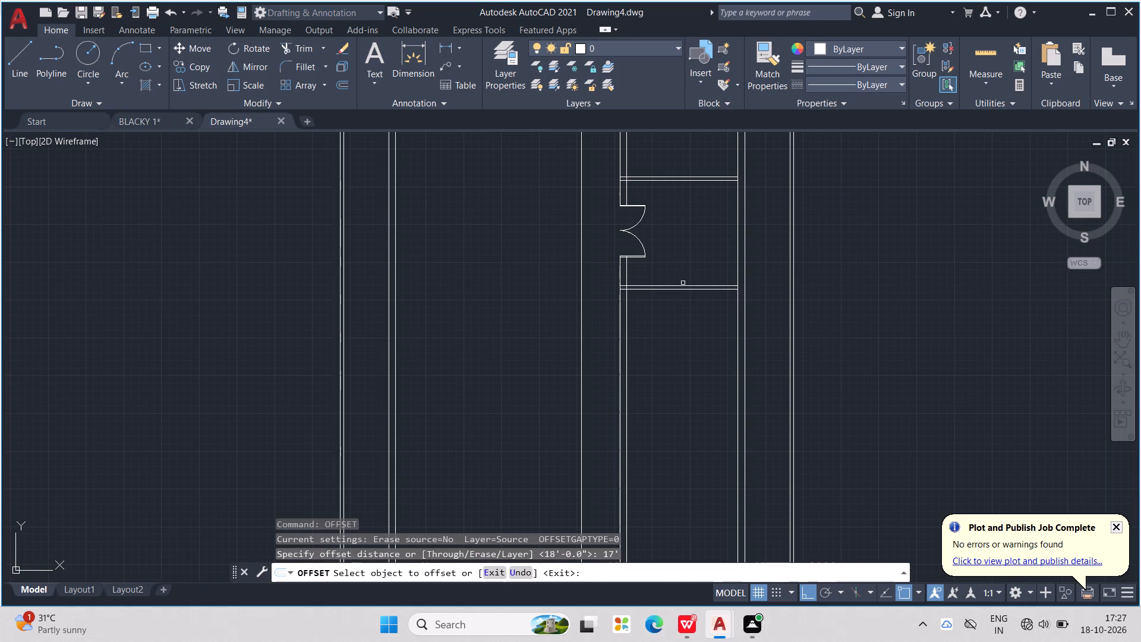
{"action": "left_click", "coordinate": [680, 289]}
{"action": "left_click", "coordinate": [672, 355]}
{"action": "scroll", "coordinate": [677, 358], "scroll_direction": "down", "scroll_amount": 2}
{"action": "middle_click_drag", "start_coordinate": [677, 358], "coordinate": [719, 366]}
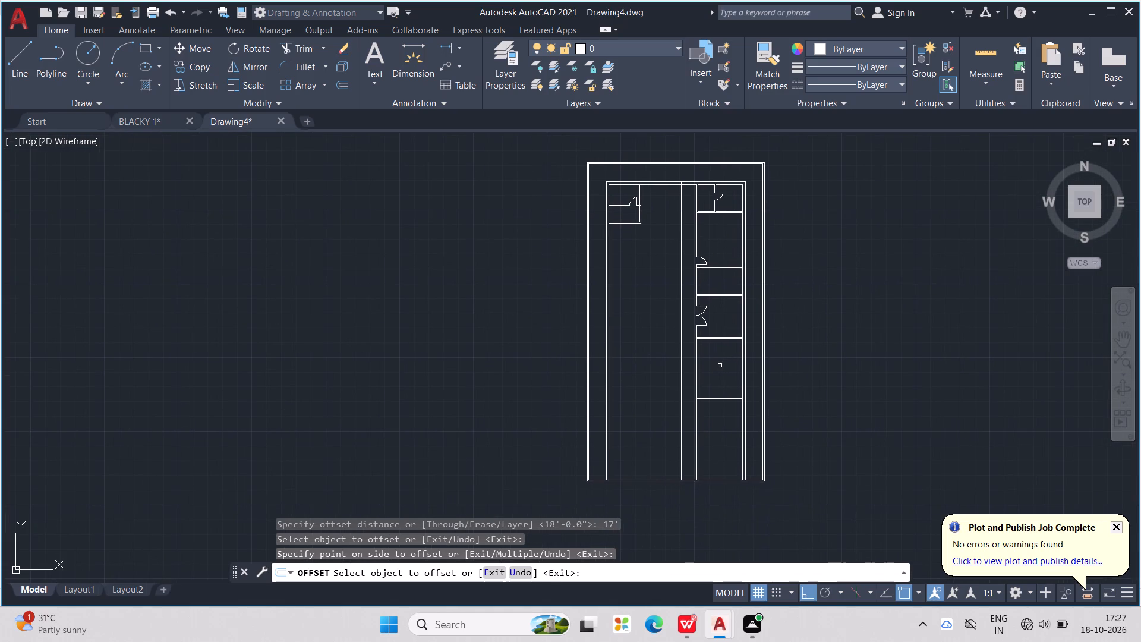
{"action": "scroll", "coordinate": [718, 364], "scroll_direction": "up", "scroll_amount": 2}
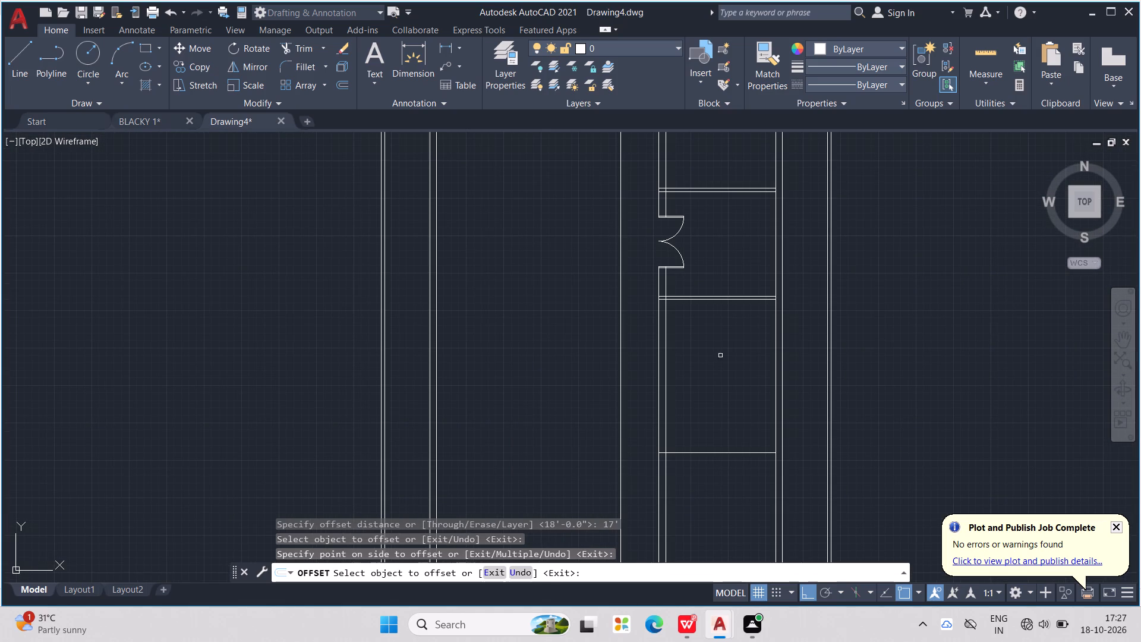
{"action": "key", "text": "Escape"}
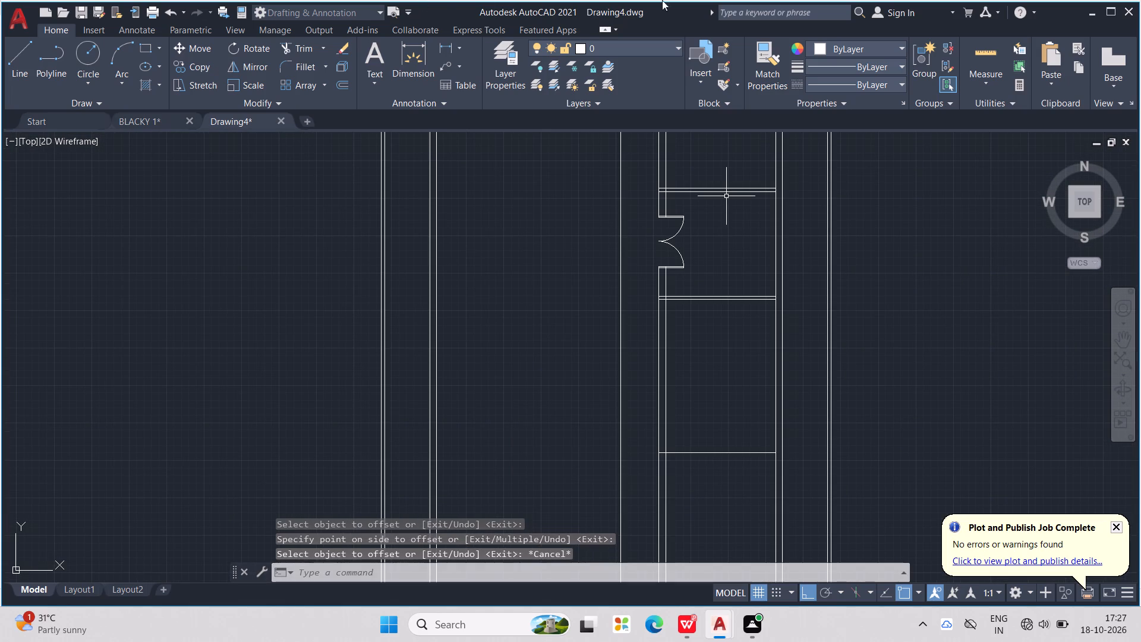
{"action": "key", "text": "Escape"}
{"action": "key", "text": "Escape"}
{"action": "key", "text": "Escape"}
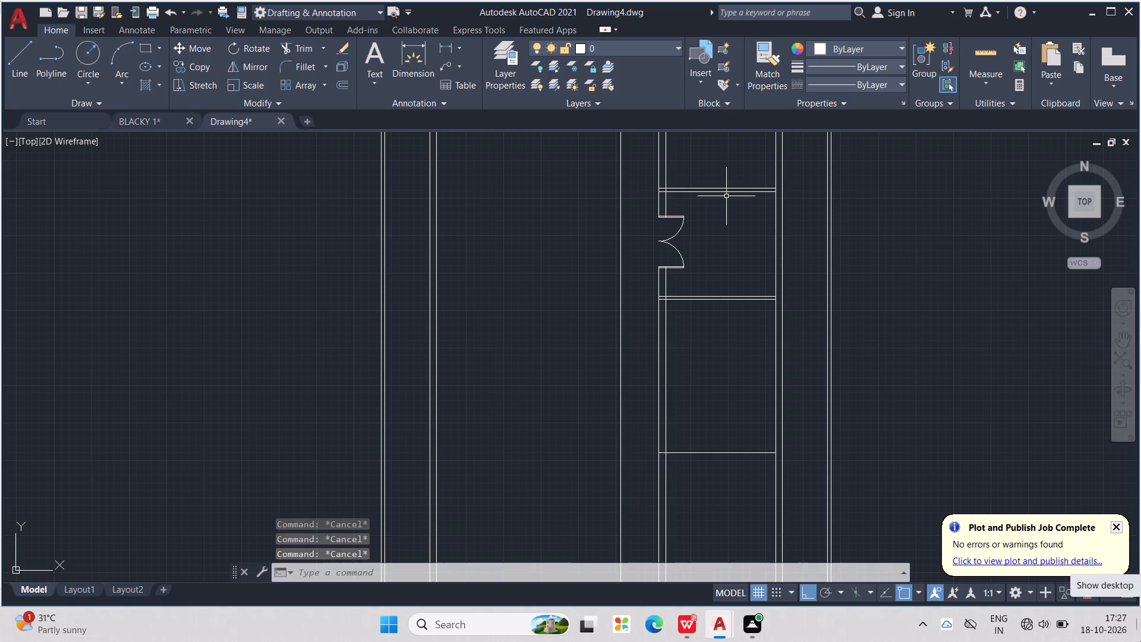
{"action": "key", "text": "Escape"}
{"action": "key", "text": "Escape"}
{"action": "key", "text": "Escape"}
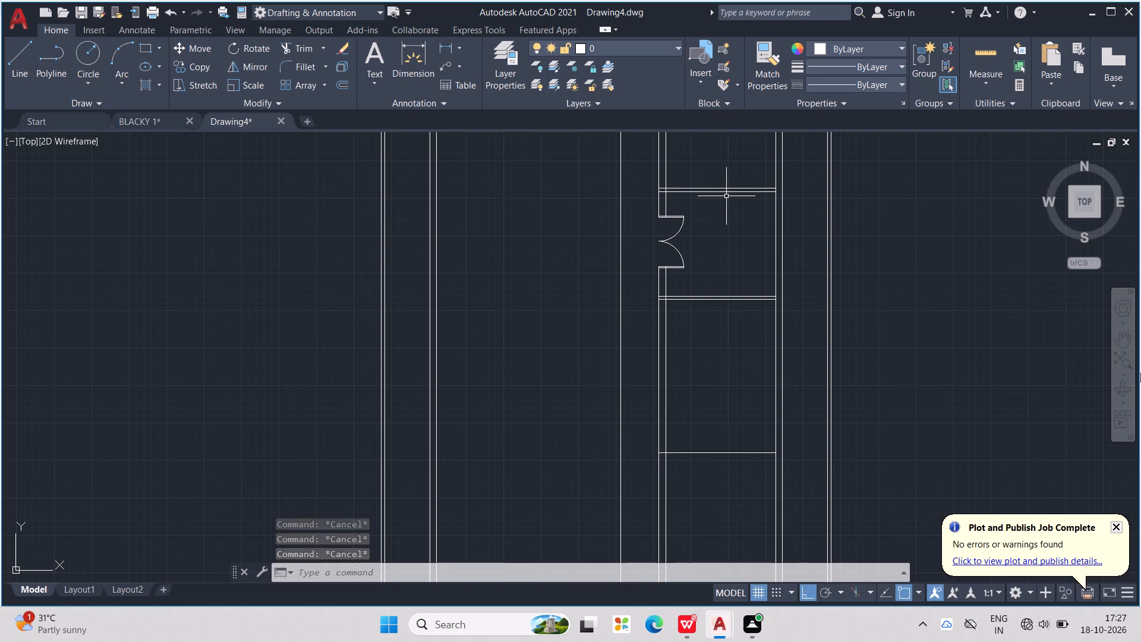
{"action": "key", "text": "Escape"}
{"action": "key", "text": "Escape"}
{"action": "key", "text": "Escape"}
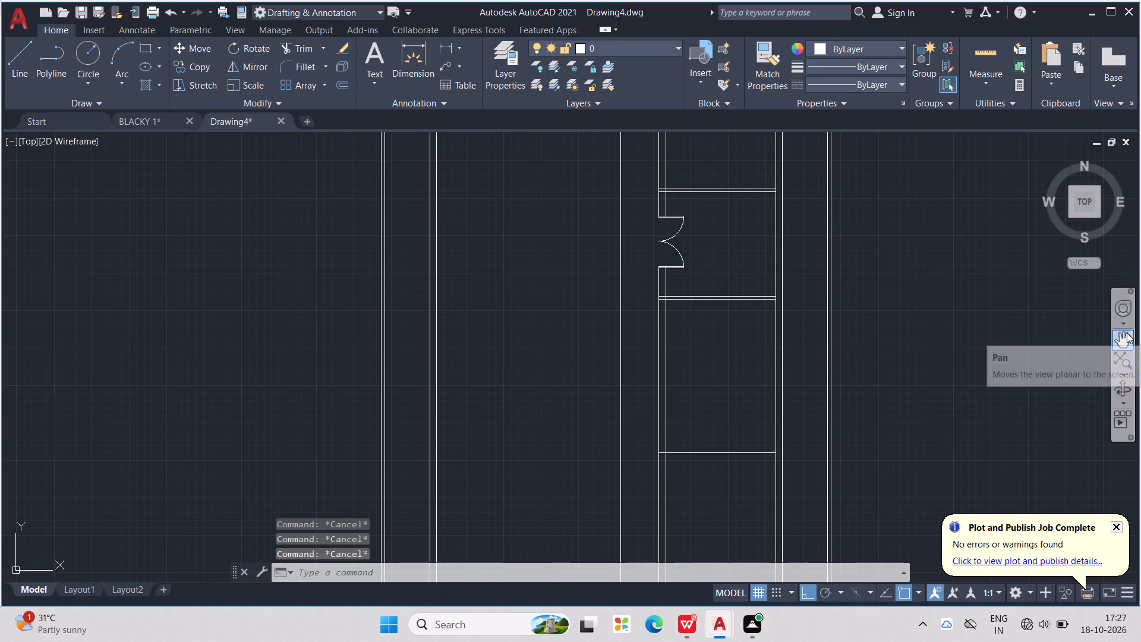
{"action": "key", "text": "Escape"}
{"action": "key", "text": "Escape"}
Extend both partition lines below the double door and the horizontal line 17' beneath them west to the 18' offset line.
{"action": "key", "text": "e"}
{"action": "key", "text": "x"}
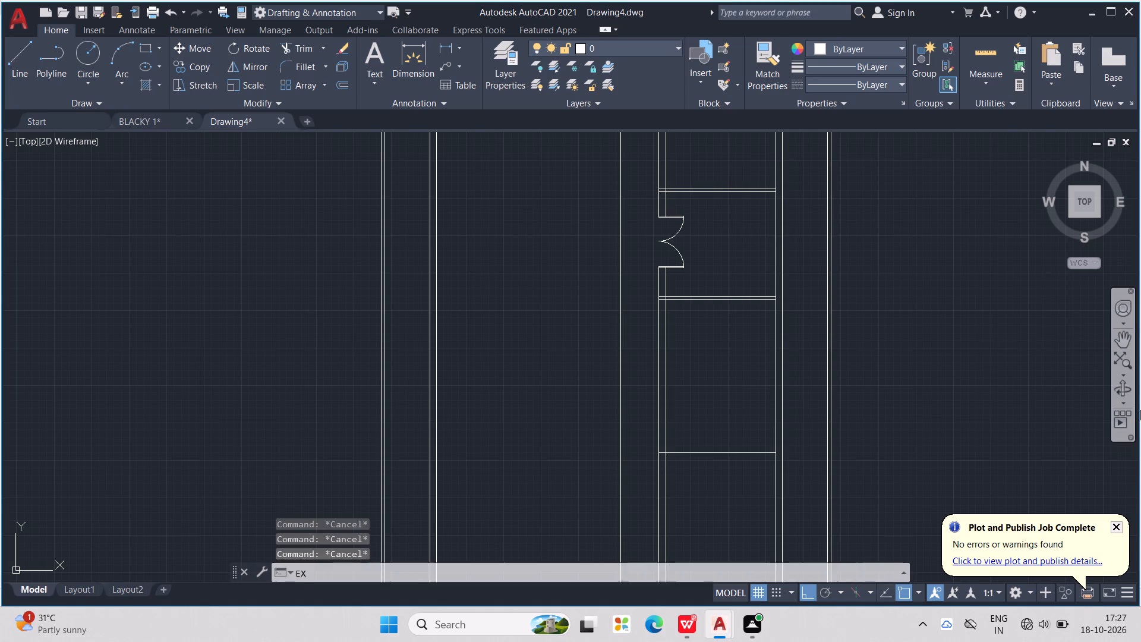
{"action": "key", "text": "Return"}
{"action": "left_click_drag", "start_coordinate": [714, 284], "coordinate": [708, 300]}
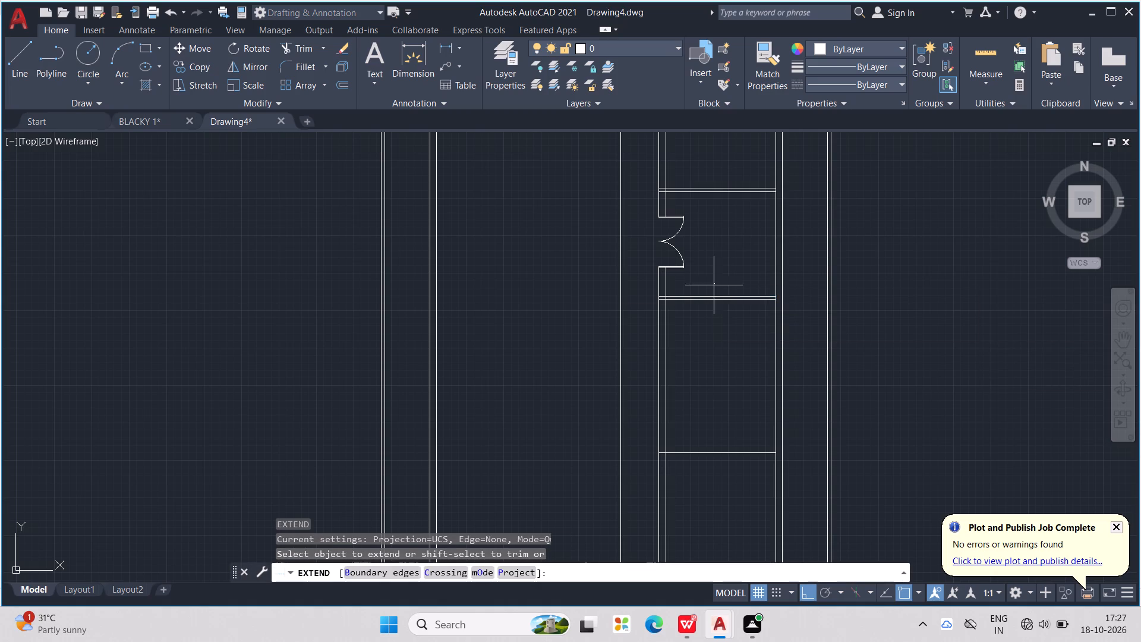
{"action": "left_click_drag", "start_coordinate": [708, 300], "coordinate": [697, 326]}
{"action": "left_click_drag", "start_coordinate": [731, 410], "coordinate": [704, 489]}
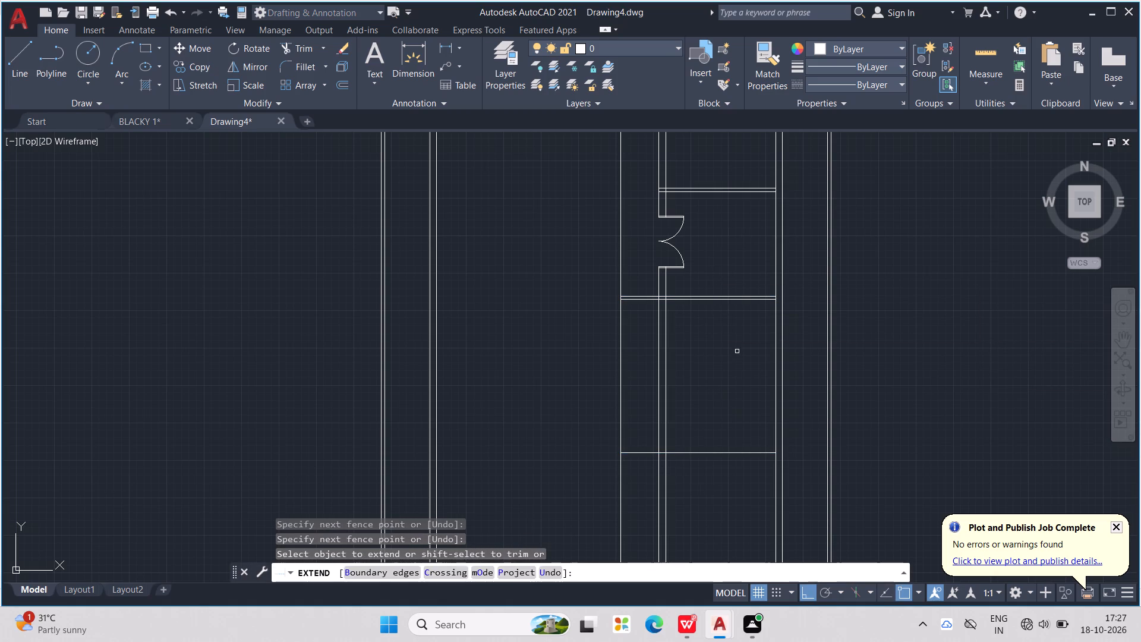
{"action": "key", "text": "Escape"}
{"action": "key", "text": "Escape"}
{"action": "key", "text": "Escape"}
{"action": "key", "text": "Escape"}
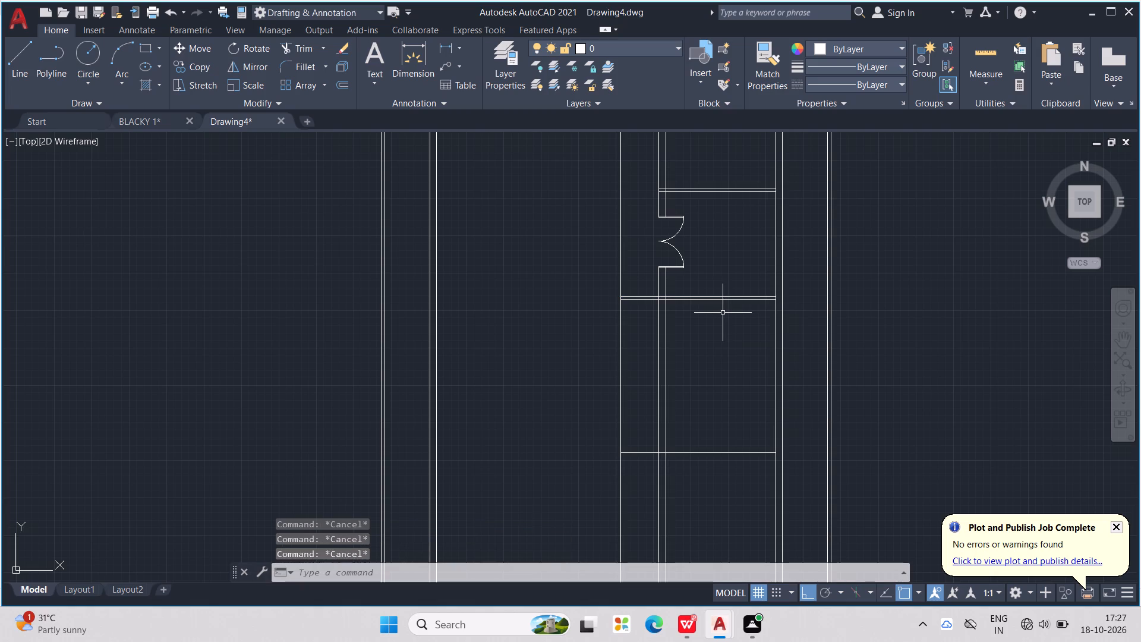
{"action": "key", "text": "Escape"}
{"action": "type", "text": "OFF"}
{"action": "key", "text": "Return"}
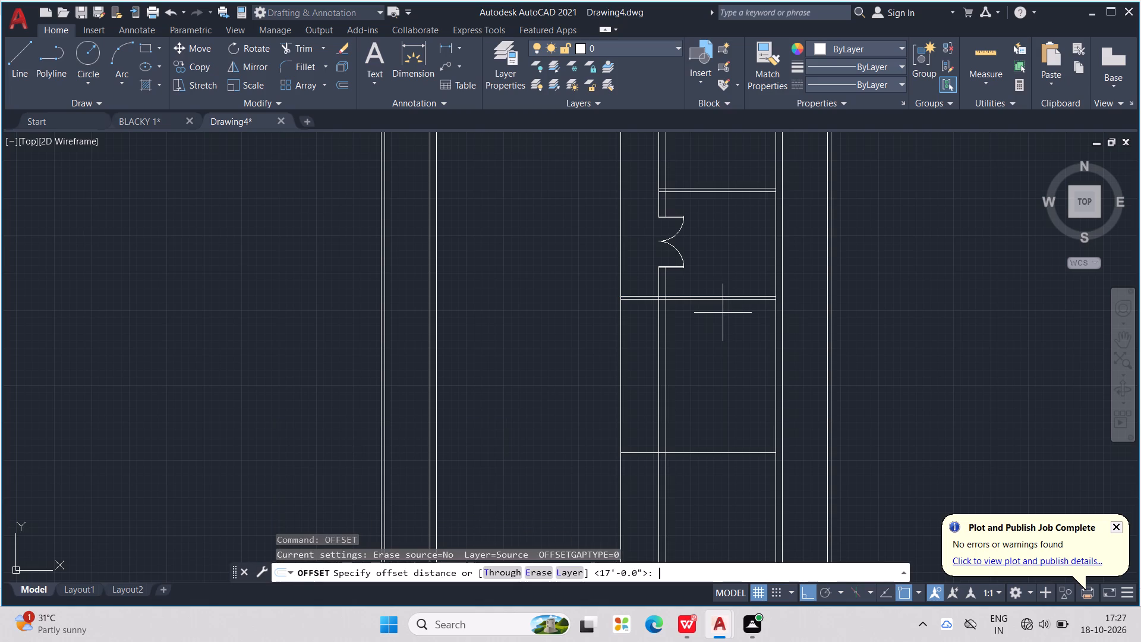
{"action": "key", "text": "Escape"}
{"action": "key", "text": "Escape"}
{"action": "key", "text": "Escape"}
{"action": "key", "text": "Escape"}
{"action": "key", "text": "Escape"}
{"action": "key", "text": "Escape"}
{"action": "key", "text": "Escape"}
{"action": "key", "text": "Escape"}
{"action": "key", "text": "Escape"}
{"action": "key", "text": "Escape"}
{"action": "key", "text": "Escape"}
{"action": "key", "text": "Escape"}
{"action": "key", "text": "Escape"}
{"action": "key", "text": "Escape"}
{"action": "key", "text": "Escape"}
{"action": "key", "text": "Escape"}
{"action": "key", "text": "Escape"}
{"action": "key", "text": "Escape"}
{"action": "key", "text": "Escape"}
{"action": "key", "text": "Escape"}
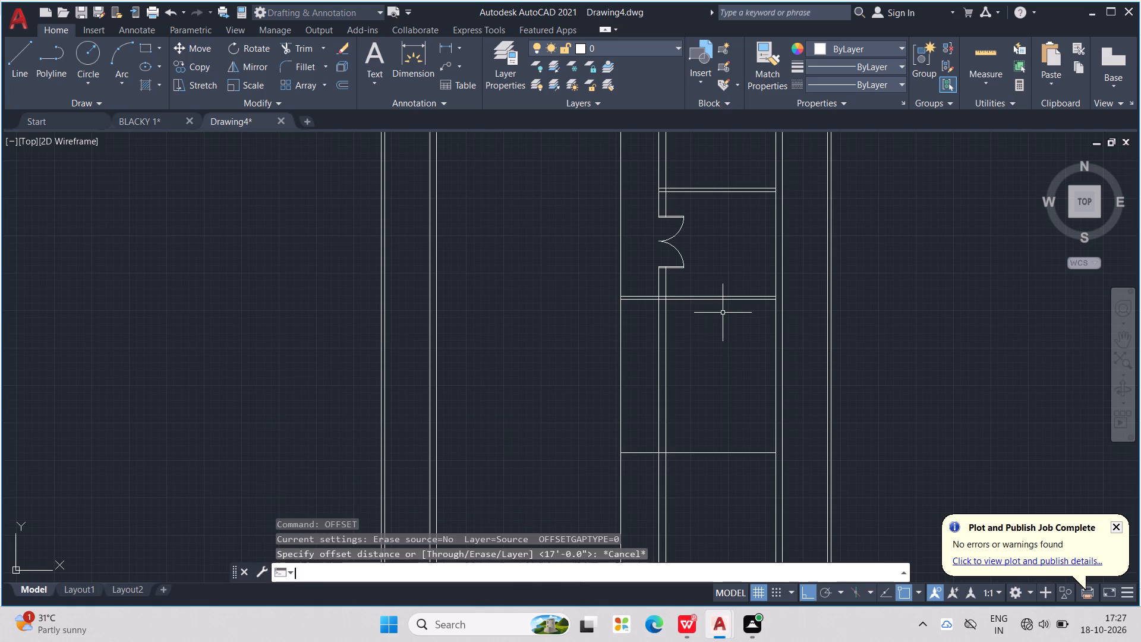
Offset the lower horizontal line of the 17' deep room 4.5" upward to form its partition.
{"action": "type", "text": "OFF"}
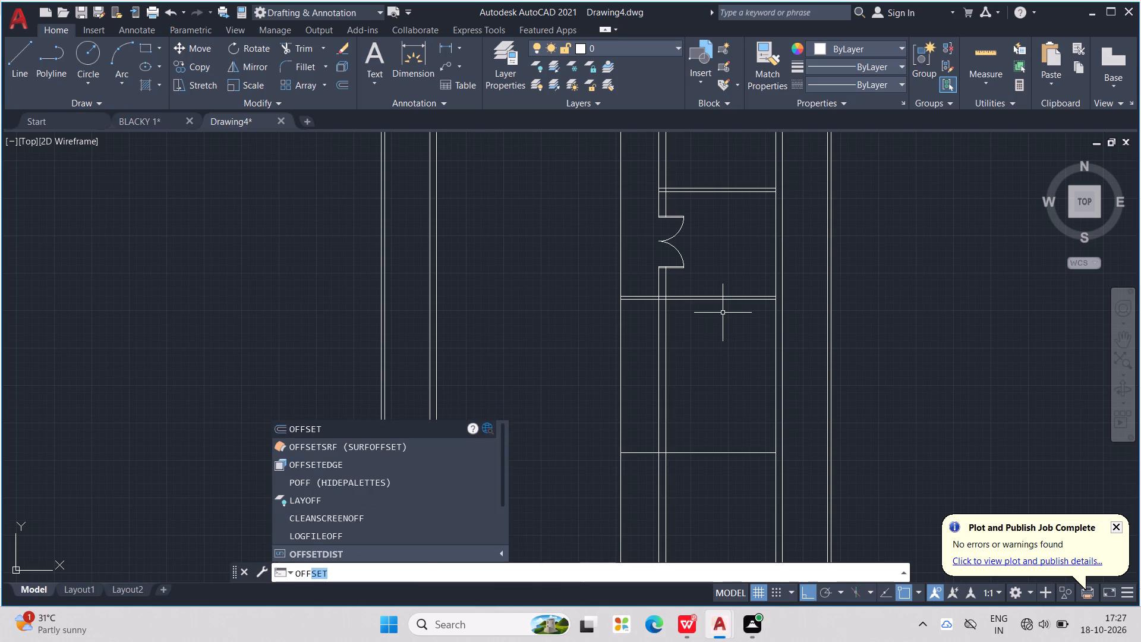
{"action": "key", "text": "Return"}
{"action": "type", "text": "4.5\""}
{"action": "key", "text": "Return"}
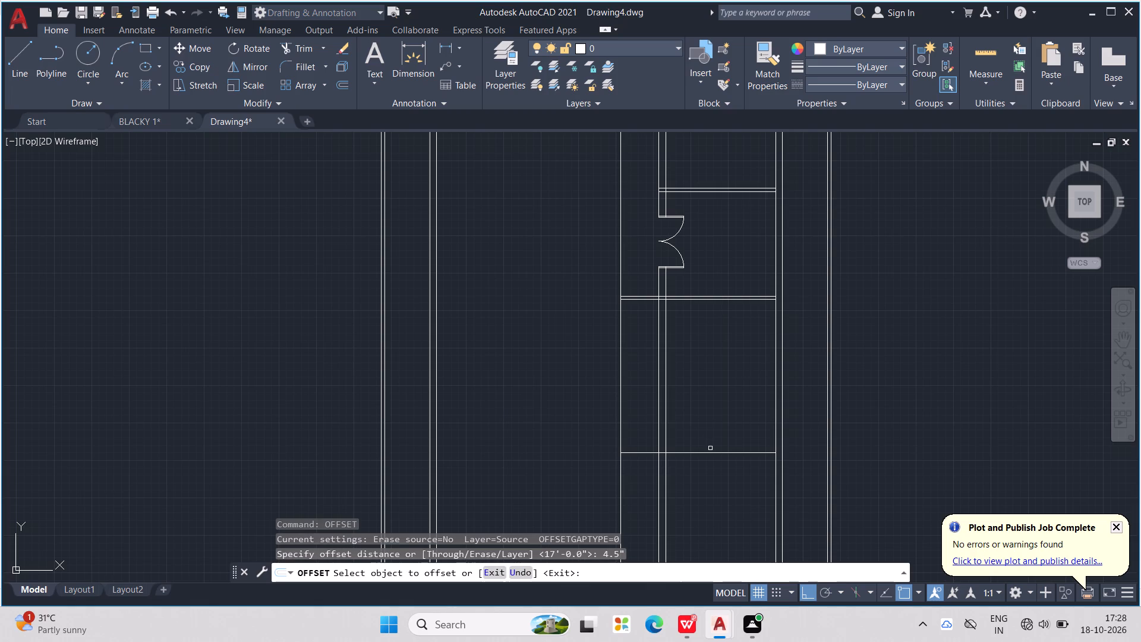
{"action": "left_click", "coordinate": [711, 455]}
{"action": "left_click", "coordinate": [711, 454]}
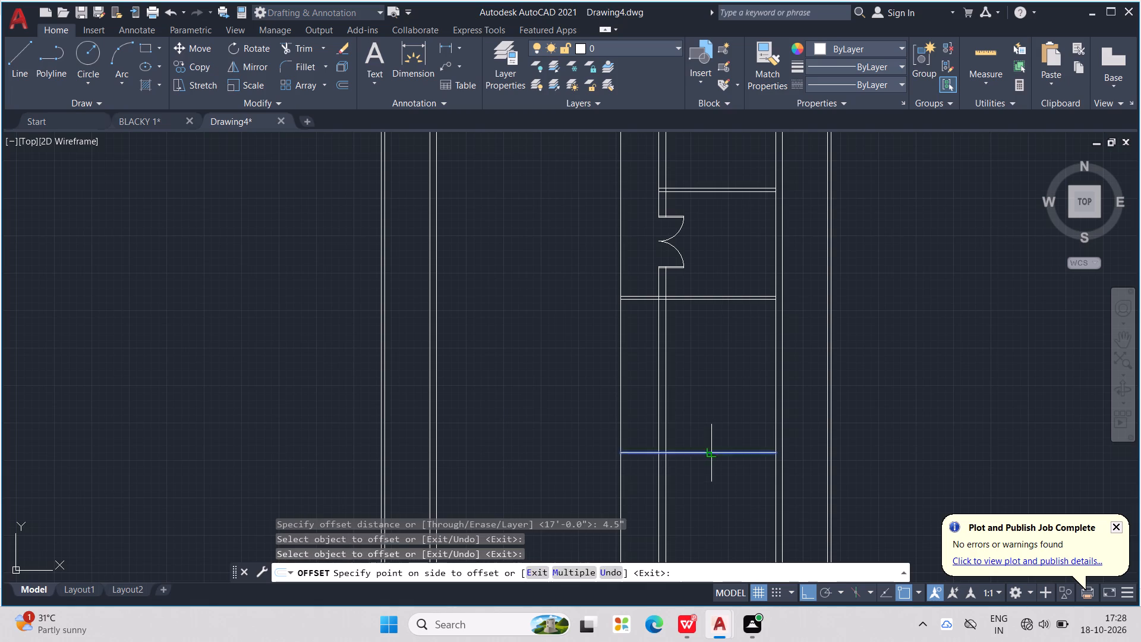
{"action": "left_click", "coordinate": [715, 422]}
{"action": "key", "text": "Escape"}
{"action": "key", "text": "Escape"}
{"action": "key", "text": "Escape"}
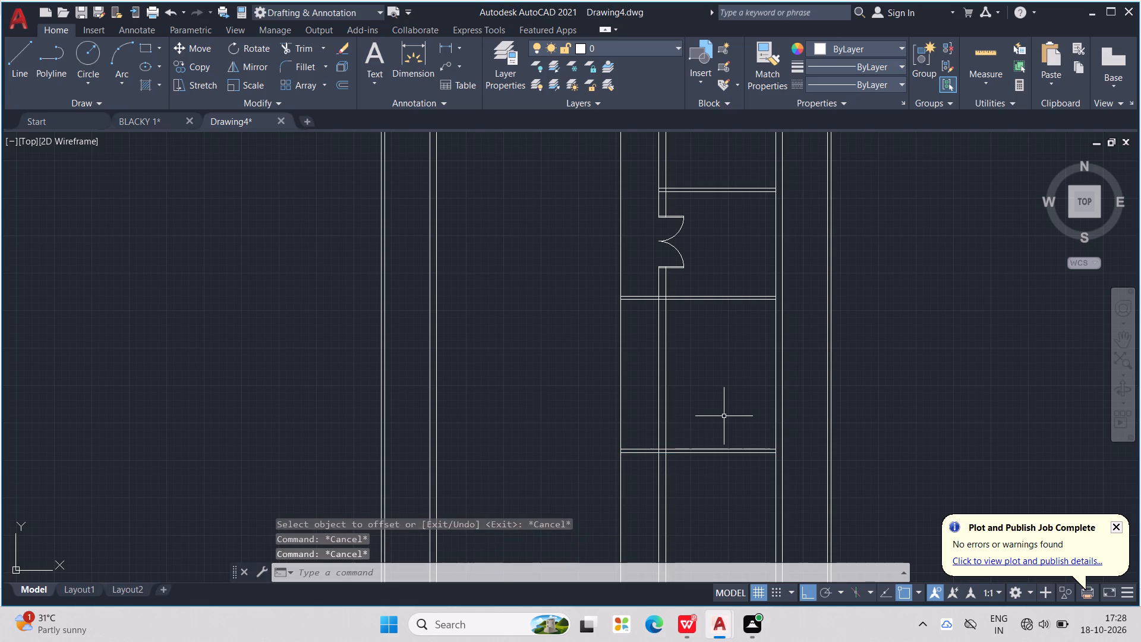
{"action": "key", "text": "Escape"}
{"action": "key", "text": "Escape"}
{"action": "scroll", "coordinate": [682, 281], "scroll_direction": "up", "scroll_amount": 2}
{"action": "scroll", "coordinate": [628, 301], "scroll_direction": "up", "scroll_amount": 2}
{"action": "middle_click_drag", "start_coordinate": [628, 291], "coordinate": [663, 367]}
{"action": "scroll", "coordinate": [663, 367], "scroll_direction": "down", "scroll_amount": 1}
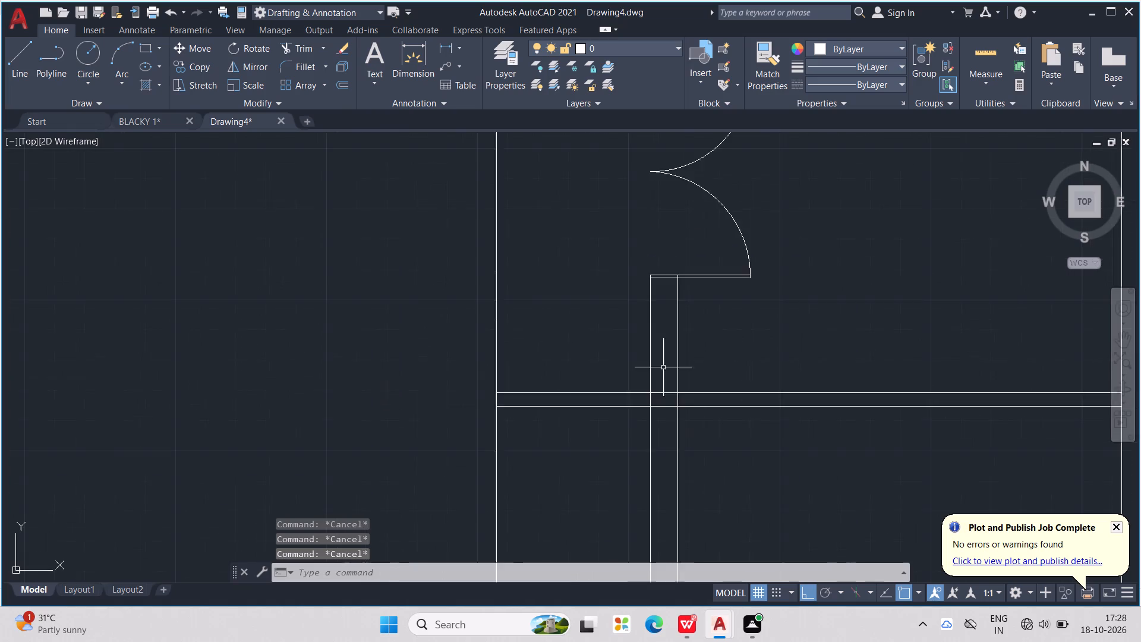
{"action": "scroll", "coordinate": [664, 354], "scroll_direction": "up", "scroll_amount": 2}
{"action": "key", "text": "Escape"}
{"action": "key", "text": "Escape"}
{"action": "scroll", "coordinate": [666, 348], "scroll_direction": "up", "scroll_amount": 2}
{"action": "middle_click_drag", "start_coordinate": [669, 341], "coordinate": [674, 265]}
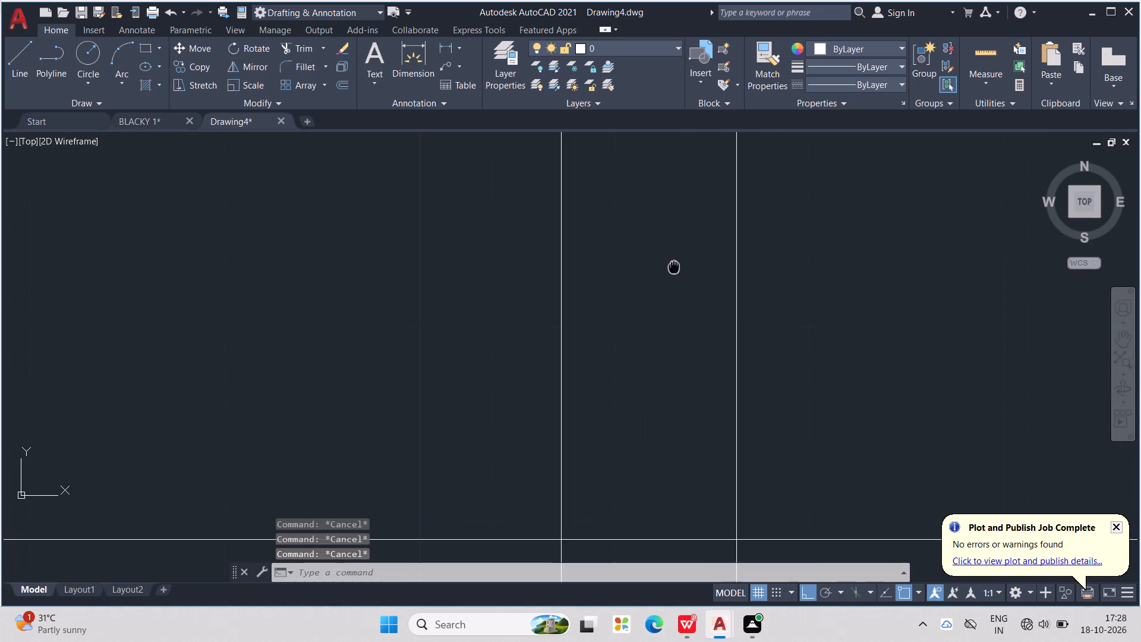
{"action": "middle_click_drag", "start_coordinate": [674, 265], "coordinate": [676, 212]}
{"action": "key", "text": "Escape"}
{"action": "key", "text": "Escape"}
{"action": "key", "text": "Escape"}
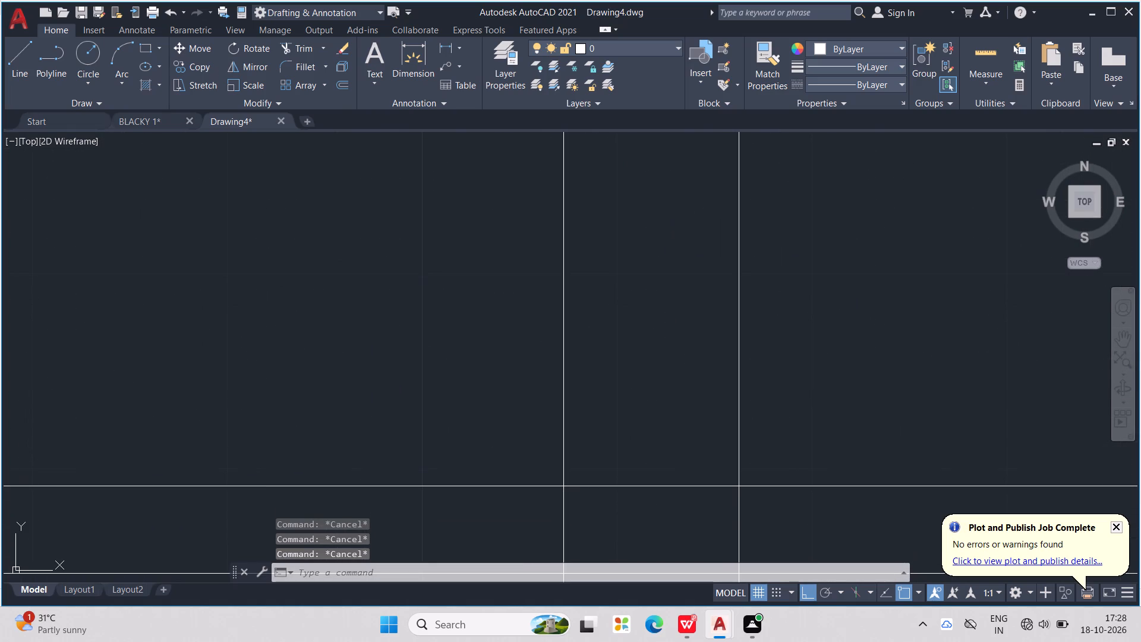
Trim the double-door wall's two lines out of the partition below the double door and out of the 17' deep room.
{"action": "key", "text": "Escape"}
{"action": "key", "text": "t"}
{"action": "key", "text": "r"}
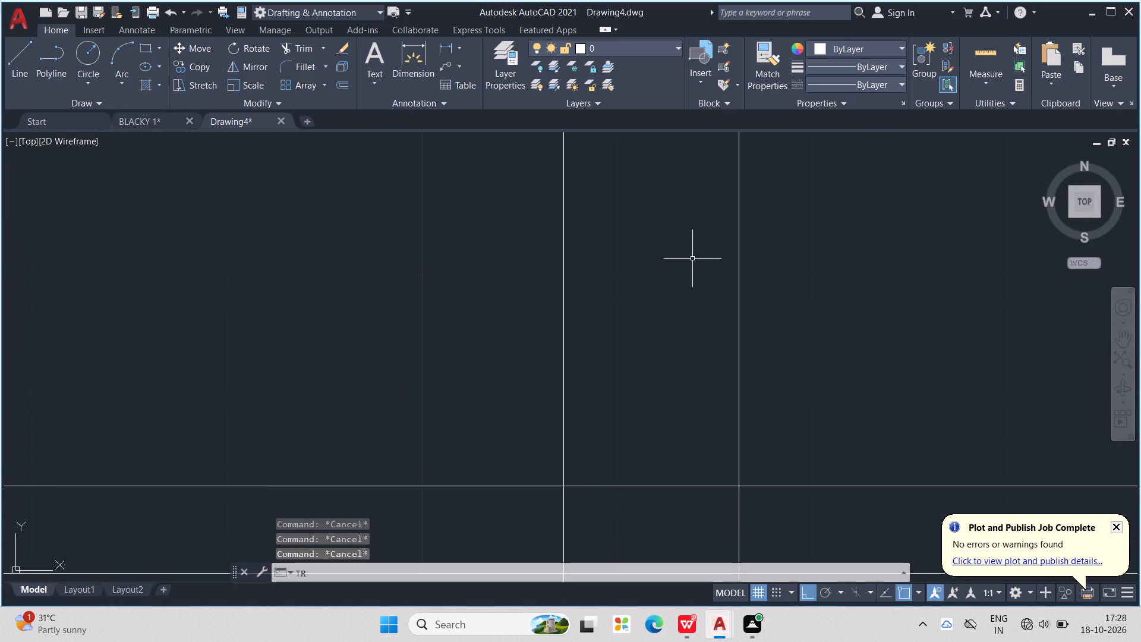
{"action": "key", "text": "Return"}
{"action": "left_click_drag", "start_coordinate": [767, 521], "coordinate": [574, 495]}
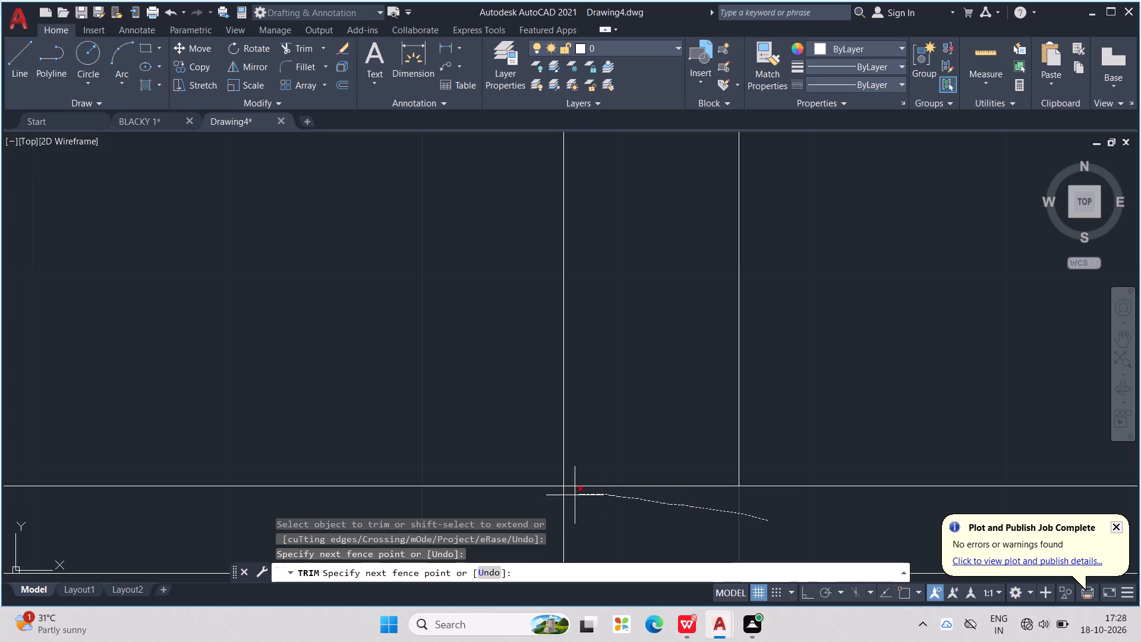
{"action": "left_click_drag", "start_coordinate": [574, 495], "coordinate": [542, 510]}
{"action": "scroll", "coordinate": [576, 470], "scroll_direction": "down", "scroll_amount": 3}
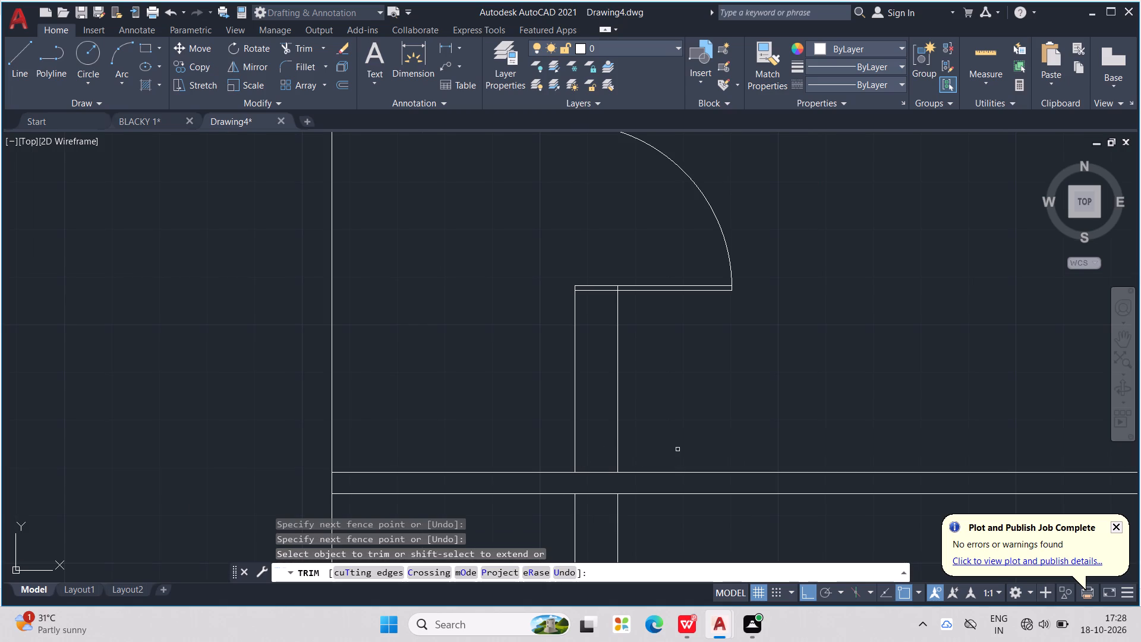
{"action": "scroll", "coordinate": [721, 417], "scroll_direction": "down", "scroll_amount": 2}
{"action": "middle_click_drag", "start_coordinate": [701, 515], "coordinate": [708, 429]}
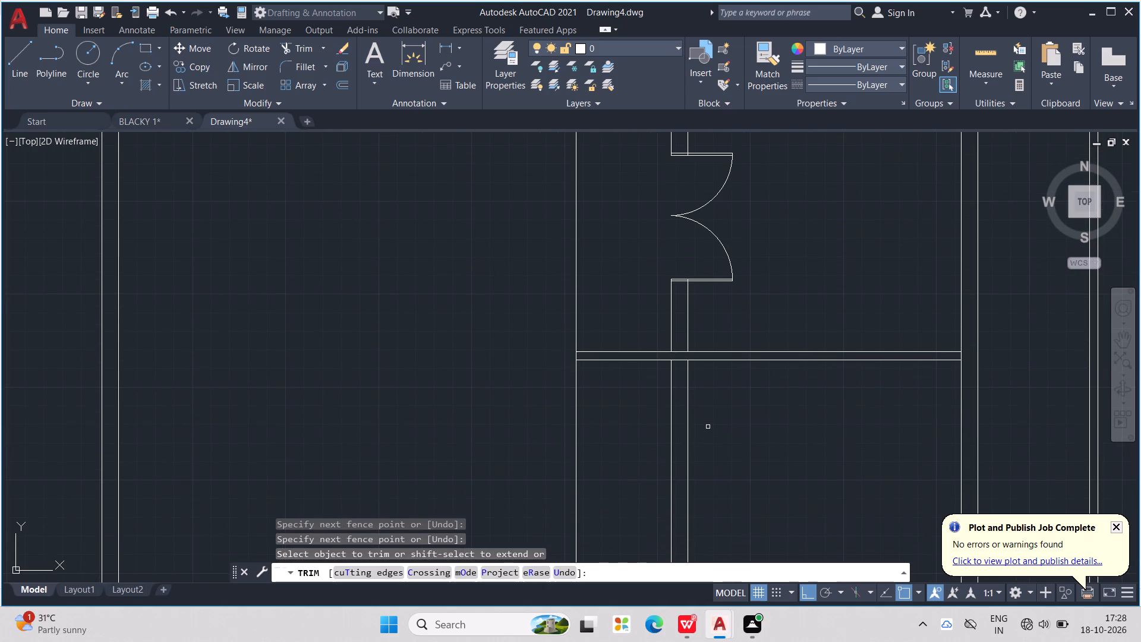
{"action": "scroll", "coordinate": [716, 422], "scroll_direction": "down", "scroll_amount": 2}
{"action": "left_click_drag", "start_coordinate": [716, 436], "coordinate": [709, 442]}
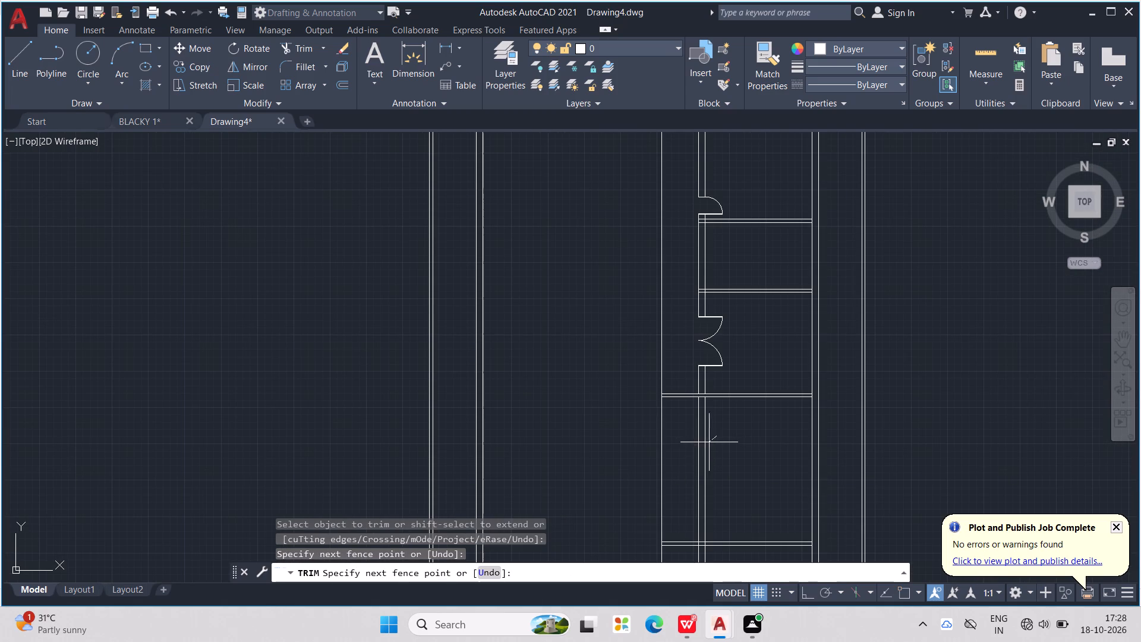
{"action": "left_click_drag", "start_coordinate": [709, 442], "coordinate": [691, 451]}
Trim the 18' offset line above the partition below the double door.
{"action": "left_click_drag", "start_coordinate": [678, 336], "coordinate": [644, 344]}
{"action": "scroll", "coordinate": [645, 344], "scroll_direction": "down", "scroll_amount": 2}
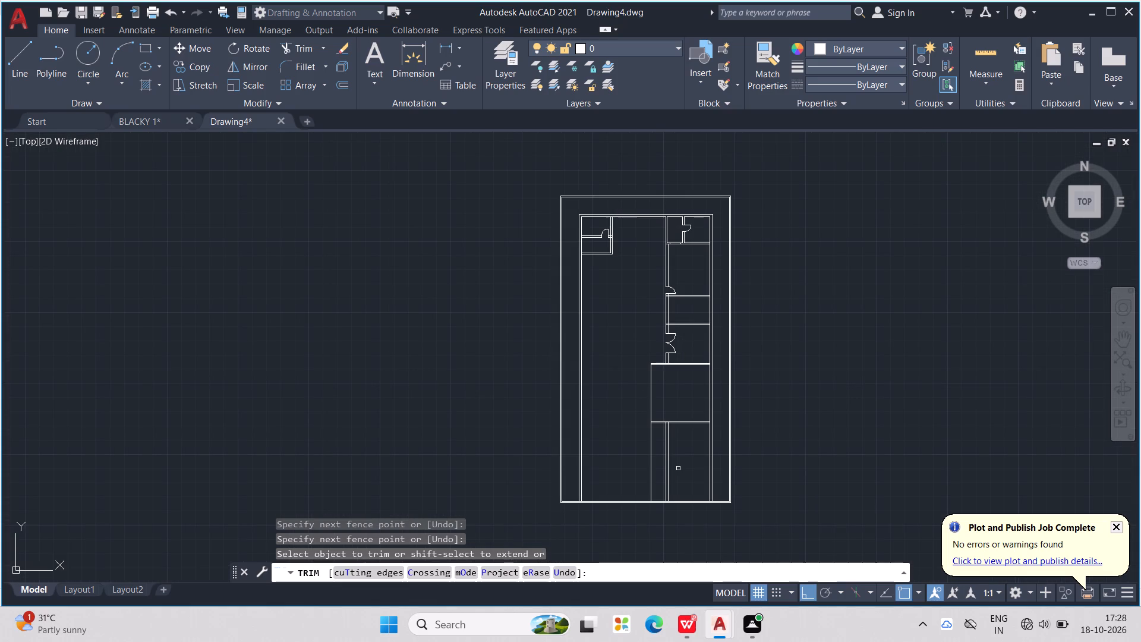
Trim the remaining double-door wall lines below the 17' deep room and within its lower partition.
{"action": "middle_click_drag", "start_coordinate": [679, 467], "coordinate": [680, 432]}
{"action": "scroll", "coordinate": [680, 432], "scroll_direction": "up", "scroll_amount": 2}
{"action": "left_click_drag", "start_coordinate": [683, 432], "coordinate": [672, 433]}
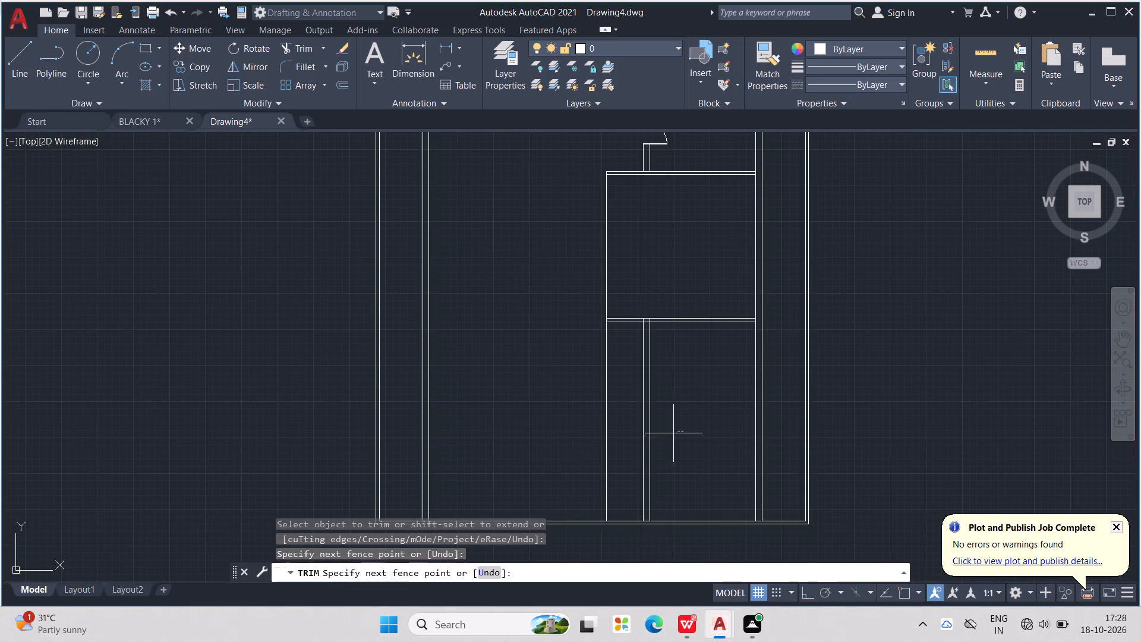
{"action": "left_click_drag", "start_coordinate": [672, 433], "coordinate": [639, 443]}
{"action": "scroll", "coordinate": [657, 330], "scroll_direction": "up", "scroll_amount": 4}
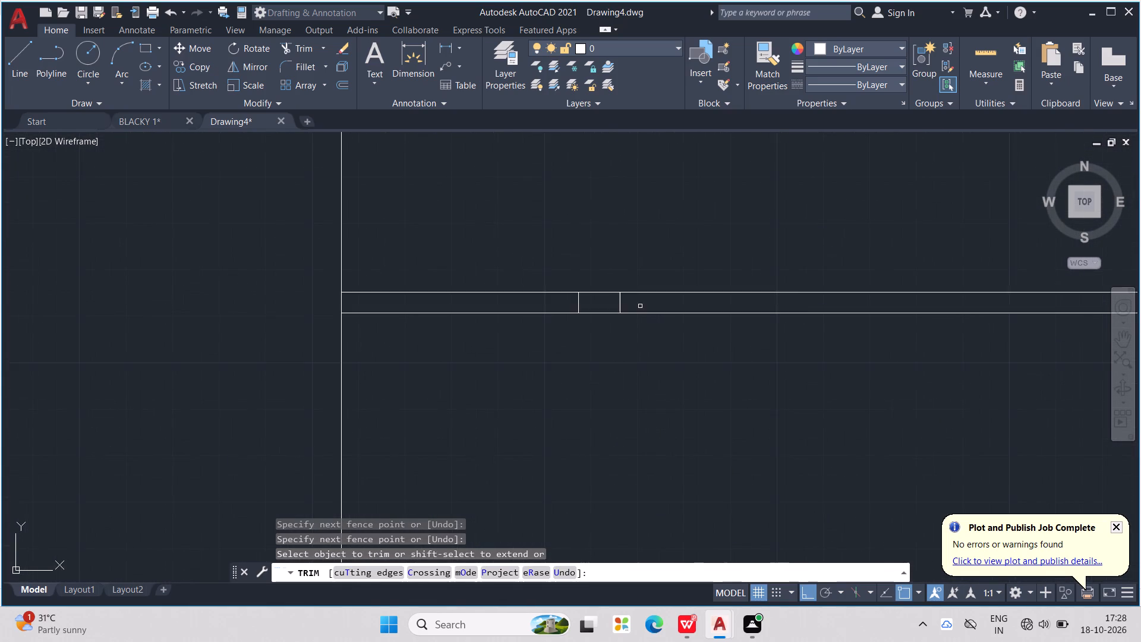
{"action": "scroll", "coordinate": [640, 306], "scroll_direction": "up", "scroll_amount": 2}
{"action": "left_click_drag", "start_coordinate": [632, 307], "coordinate": [459, 297]}
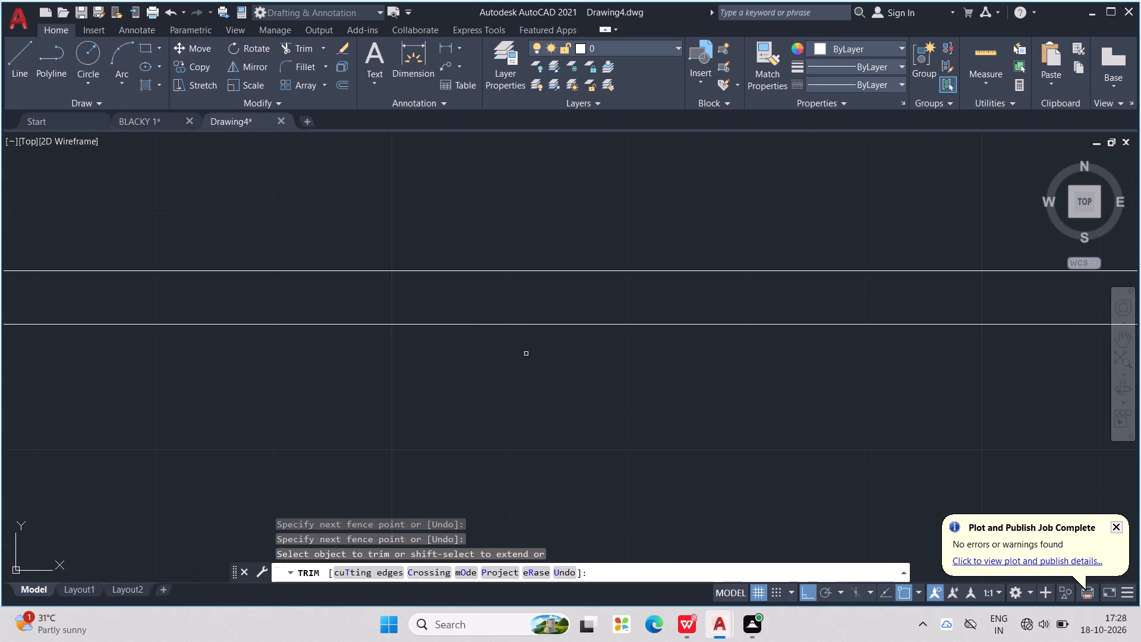
{"action": "scroll", "coordinate": [526, 354], "scroll_direction": "down", "scroll_amount": 6}
{"action": "middle_click_drag", "start_coordinate": [567, 390], "coordinate": [635, 410]}
{"action": "key", "text": "Escape"}
{"action": "key", "text": "Escape"}
{"action": "key", "text": "Escape"}
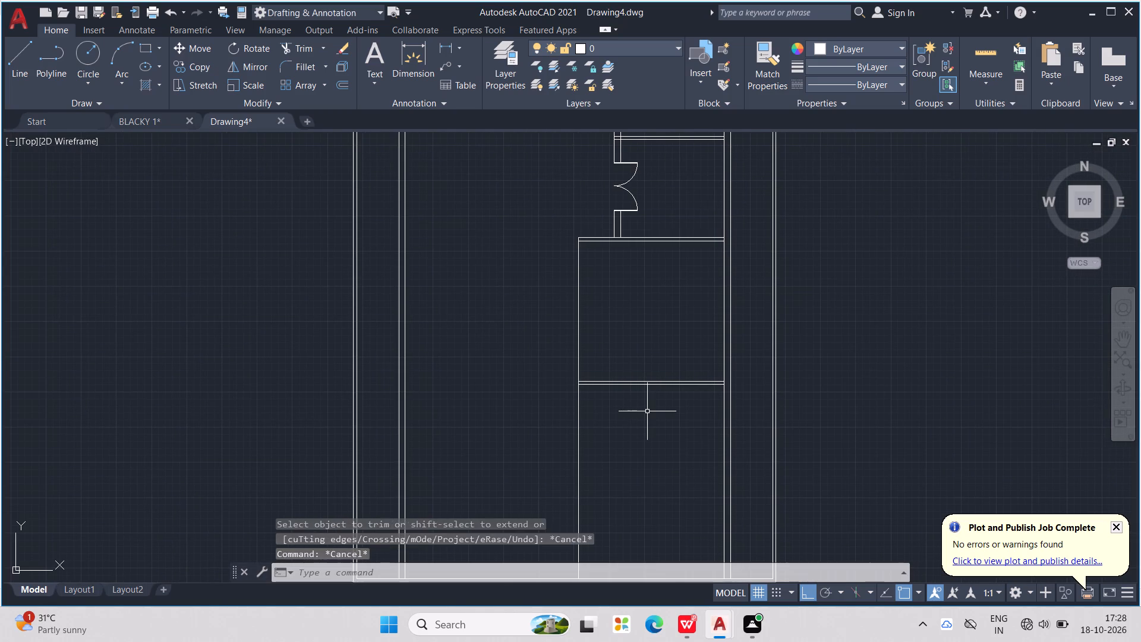
{"action": "key", "text": "Escape"}
{"action": "key", "text": "Escape"}
{"action": "key", "text": "Escape"}
{"action": "key", "text": "Escape"}
{"action": "key", "text": "Escape"}
{"action": "key", "text": "Escape"}
{"action": "key", "text": "Escape"}
Offset the 17' deep room's west line 4.5" eastward into the room to form its partition.
{"action": "type", "text": "OFF"}
{"action": "key", "text": "Return"}
{"action": "type", "text": "4.5\""}
{"action": "key", "text": "Return"}
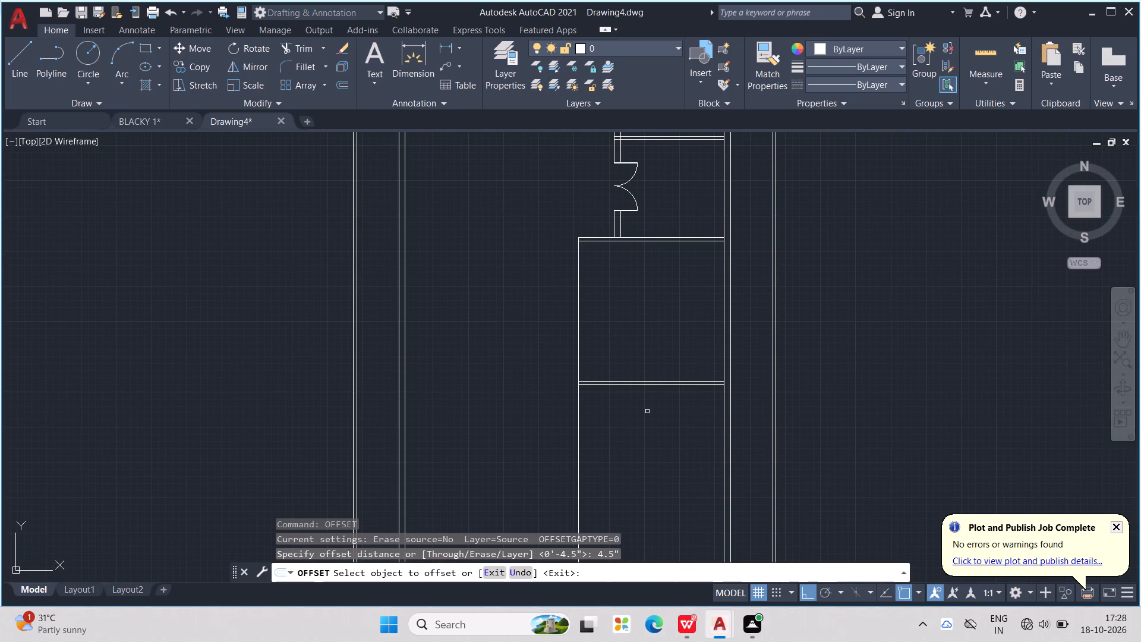
{"action": "left_click", "coordinate": [576, 280]}
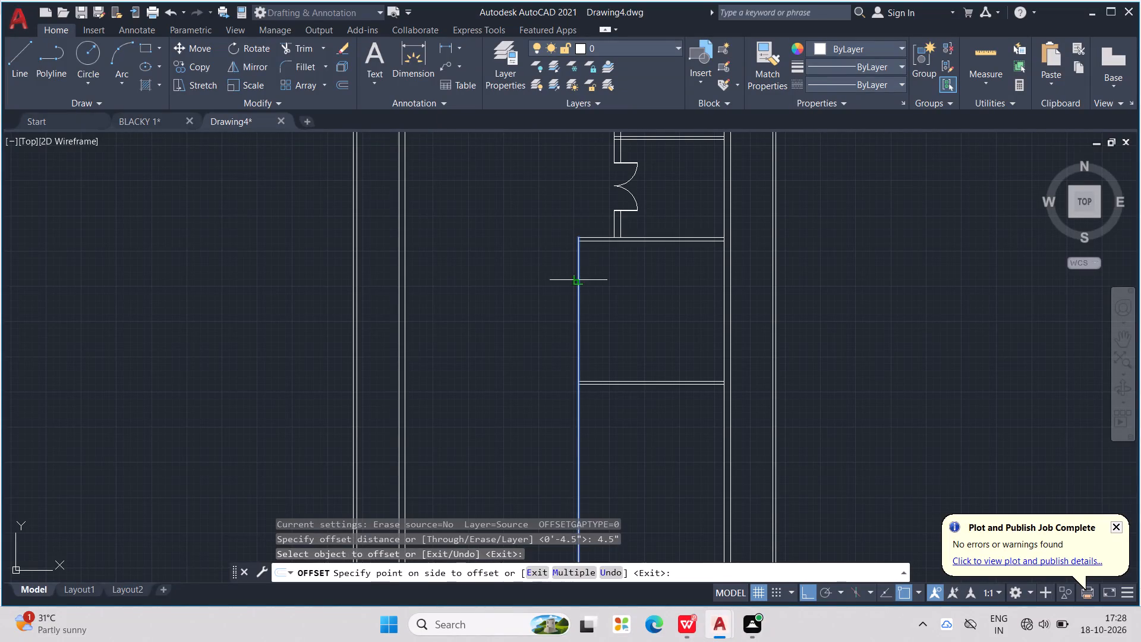
{"action": "left_click", "coordinate": [610, 283]}
{"action": "key", "text": "Escape"}
{"action": "key", "text": "Escape"}
{"action": "key", "text": "Escape"}
{"action": "scroll", "coordinate": [622, 304], "scroll_direction": "up", "scroll_amount": 1}
{"action": "key", "text": "Escape"}
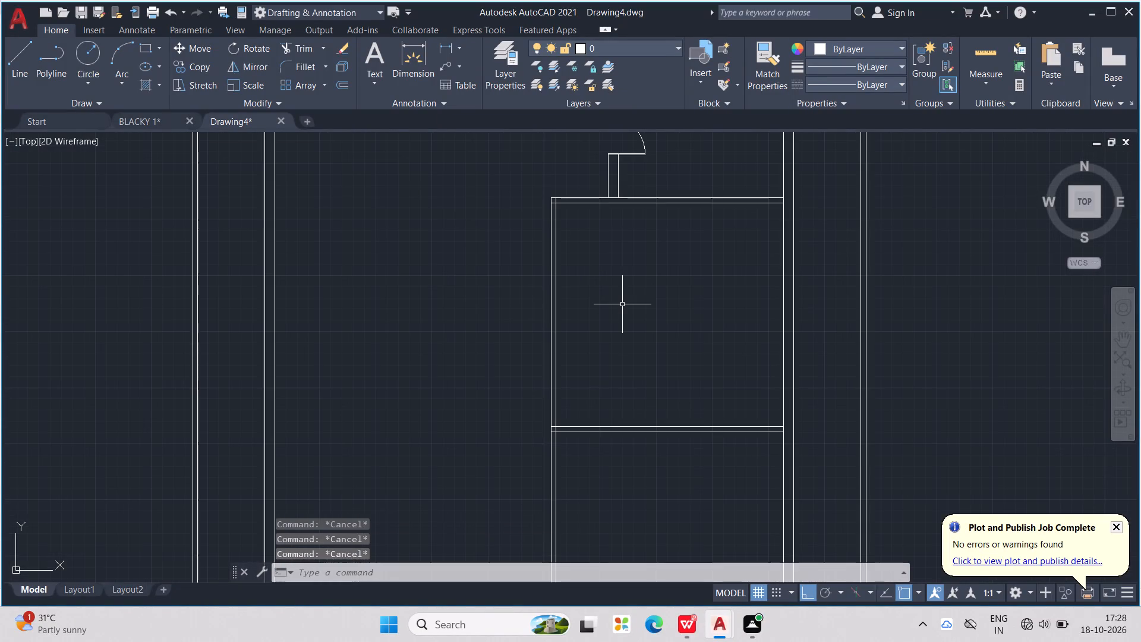
{"action": "key", "text": "Escape"}
{"action": "key", "text": "Escape"}
{"action": "key", "text": "Escape"}
{"action": "key", "text": "Escape"}
{"action": "key", "text": "Escape"}
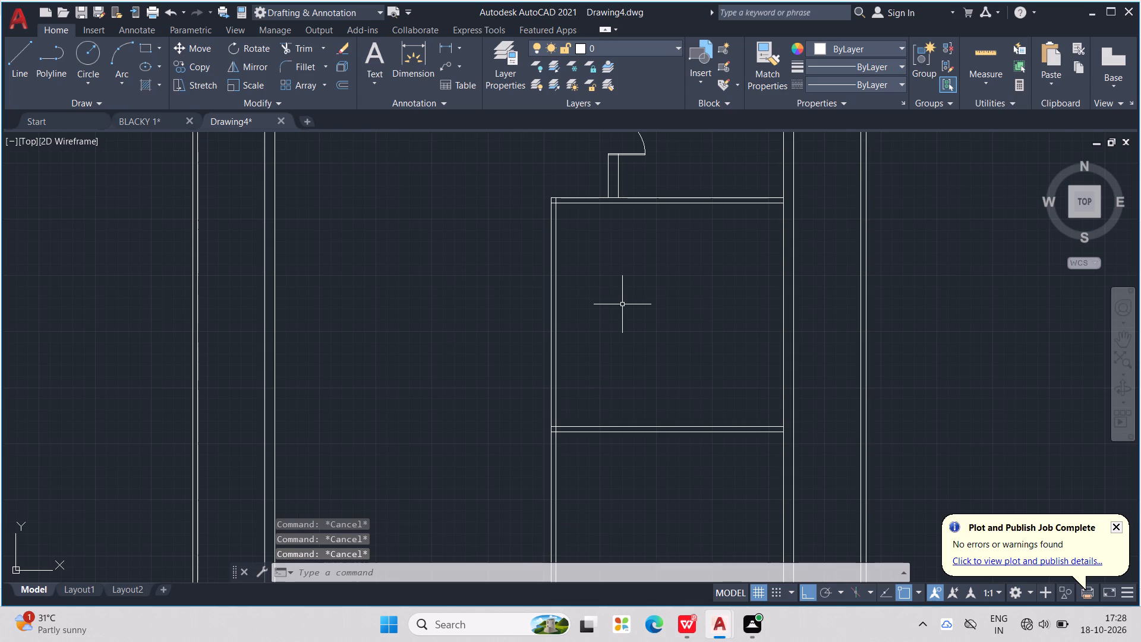
Draw a horizontal line across the 17' deep room's west partition, just above its lower partition, and continue it 2' into the room.
{"action": "scroll", "coordinate": [626, 310], "scroll_direction": "down", "scroll_amount": 2}
{"action": "middle_click_drag", "start_coordinate": [622, 402], "coordinate": [657, 400]}
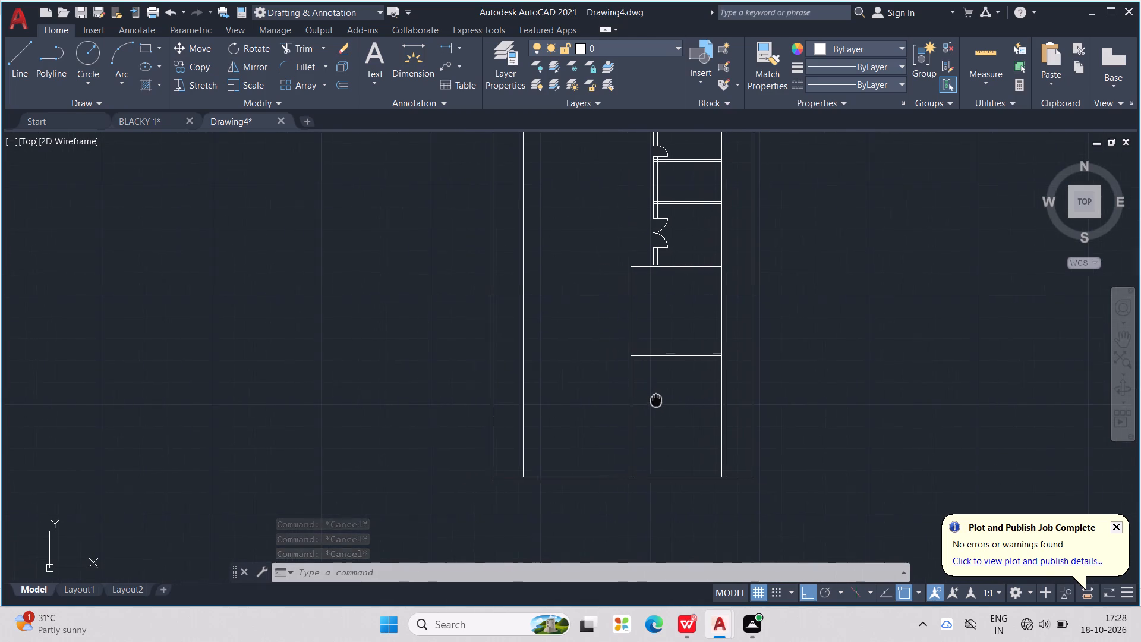
{"action": "middle_click_drag", "start_coordinate": [657, 400], "coordinate": [687, 384]}
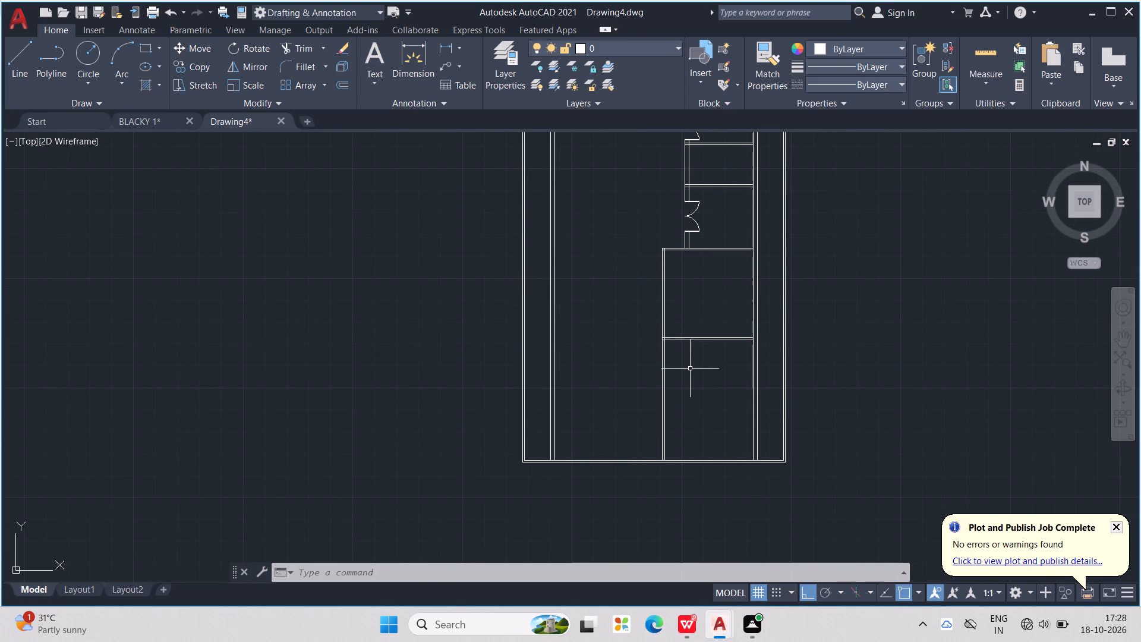
{"action": "middle_click_drag", "start_coordinate": [709, 320], "coordinate": [696, 380]}
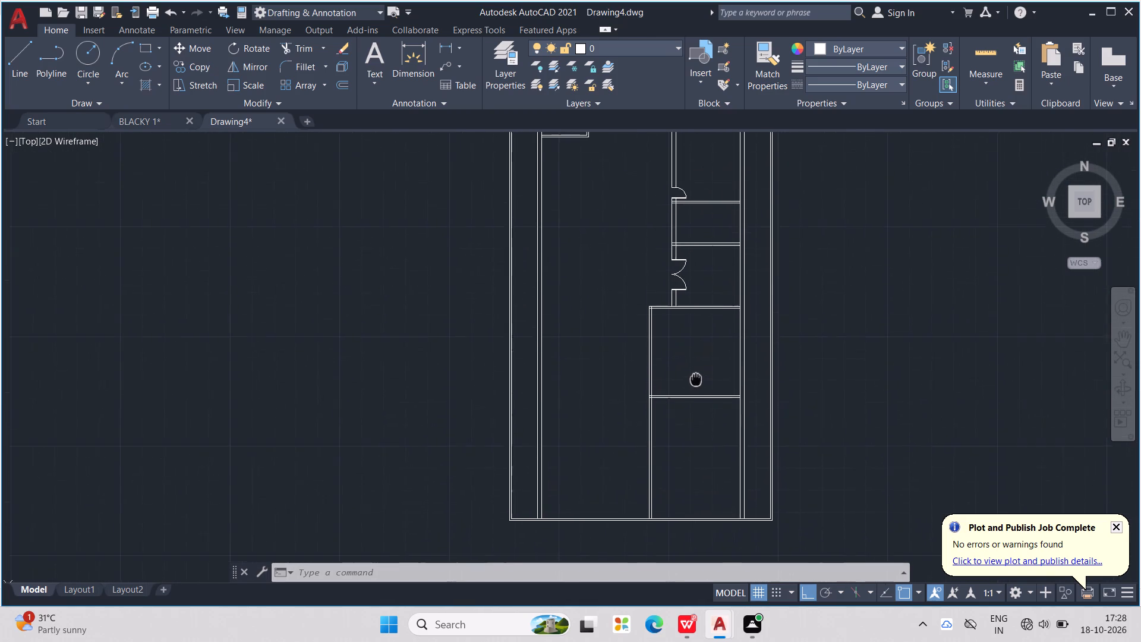
{"action": "middle_click_drag", "start_coordinate": [696, 380], "coordinate": [697, 393]}
{"action": "scroll", "coordinate": [685, 337], "scroll_direction": "up", "scroll_amount": 2}
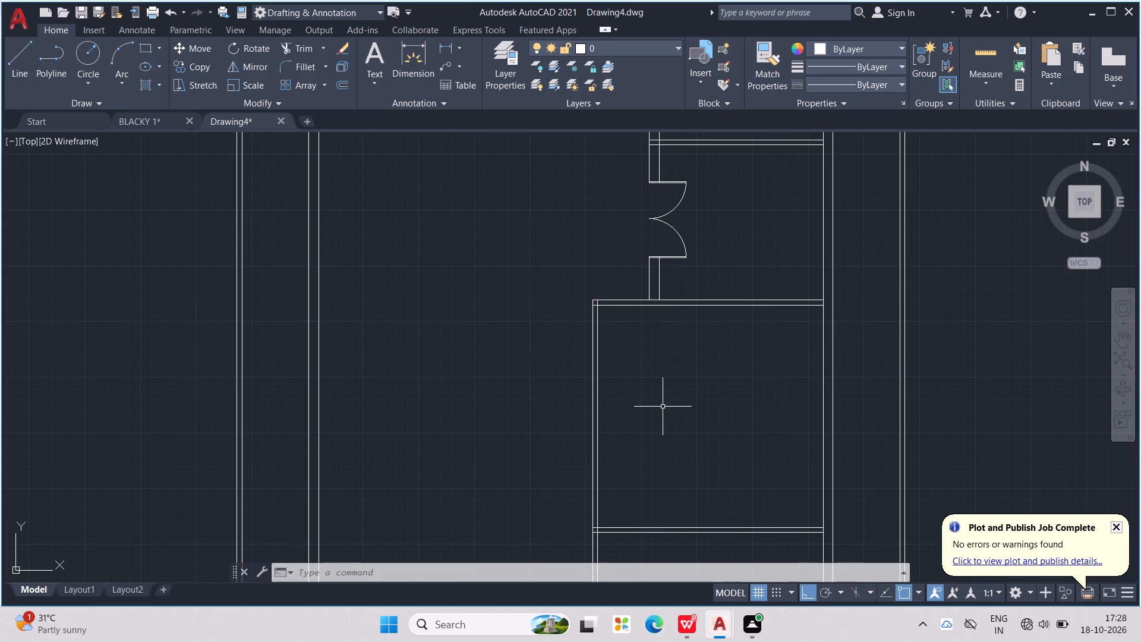
{"action": "middle_click_drag", "start_coordinate": [666, 440], "coordinate": [676, 374]}
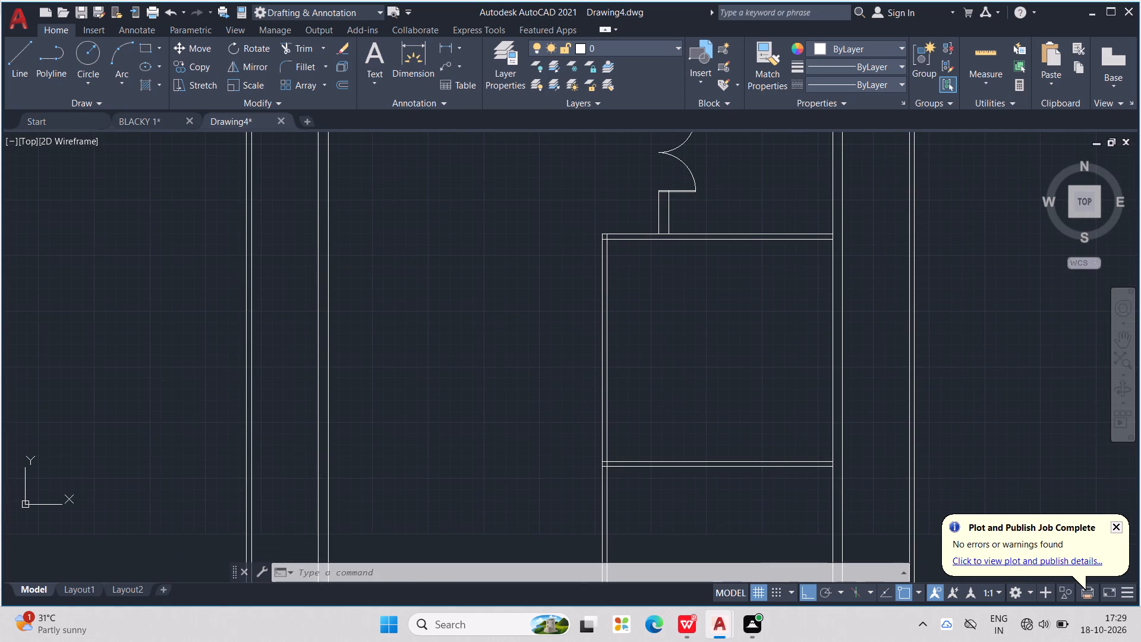
{"action": "key", "text": "Escape"}
{"action": "key", "text": "Escape"}
{"action": "key", "text": "Escape"}
{"action": "key", "text": "l"}
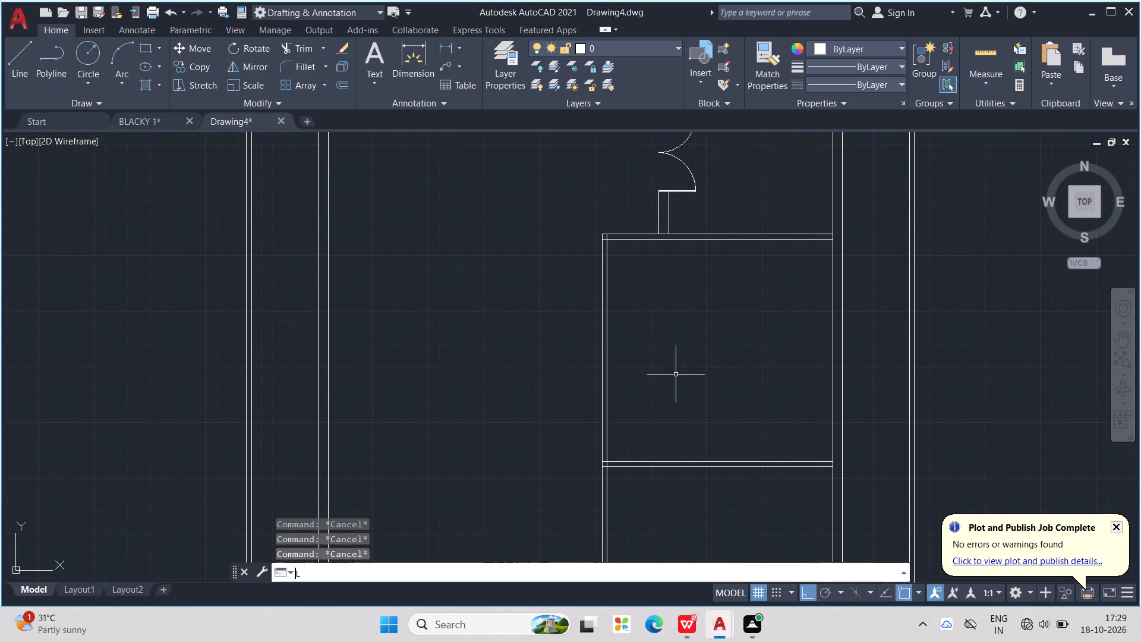
{"action": "key", "text": "Return"}
{"action": "scroll", "coordinate": [609, 446], "scroll_direction": "up", "scroll_amount": 2}
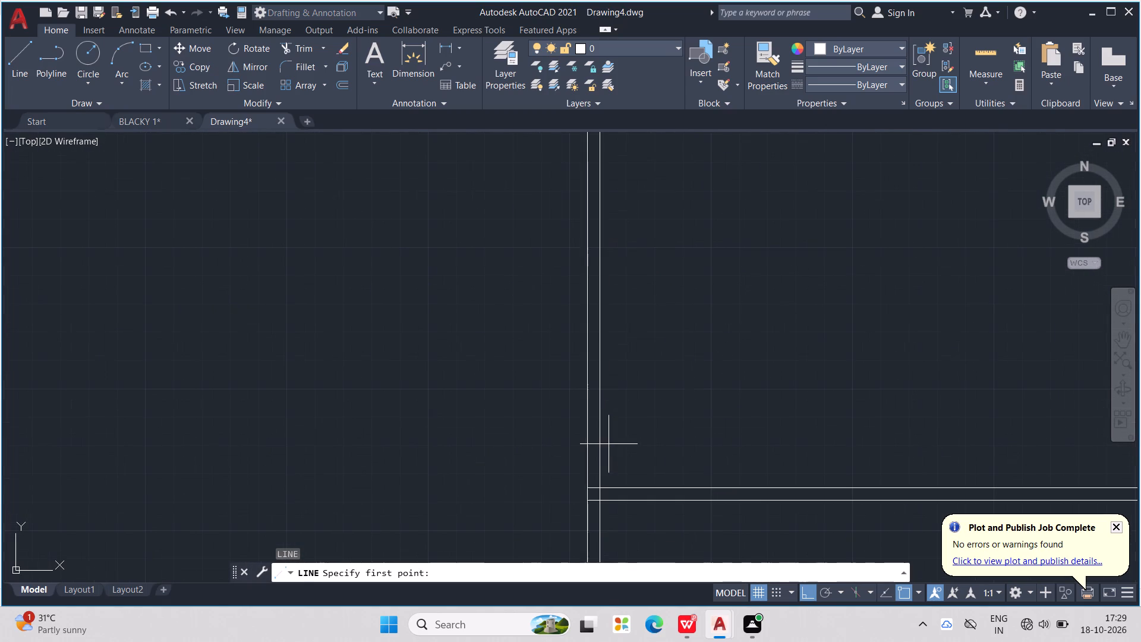
{"action": "left_click", "coordinate": [591, 445]}
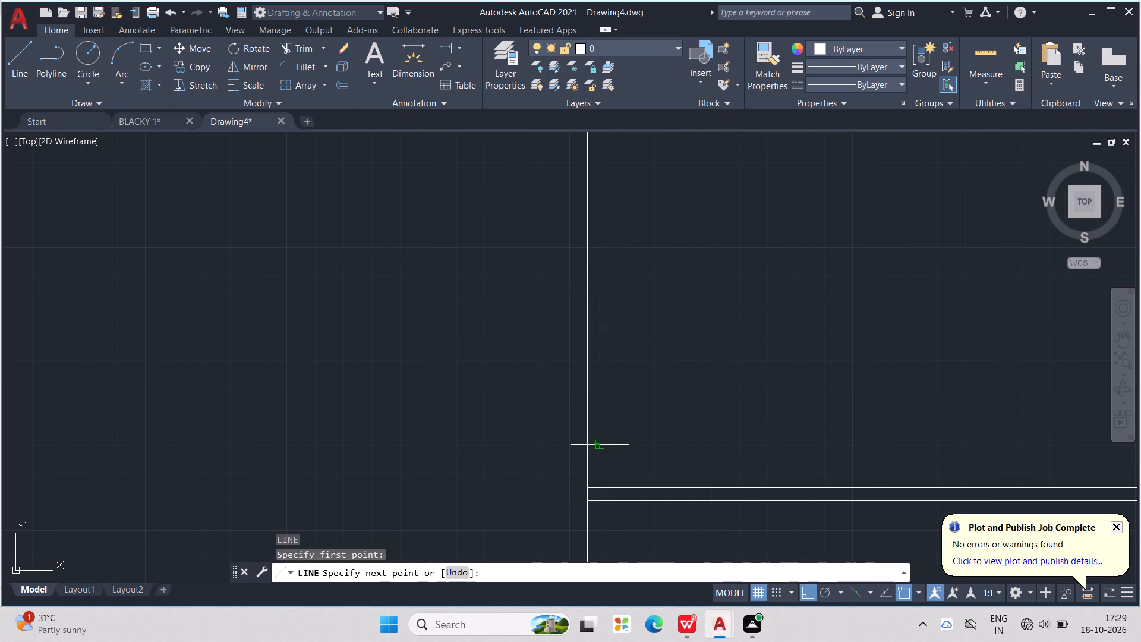
{"action": "left_click", "coordinate": [603, 445]}
{"action": "type", "text": "2'"}
{"action": "key", "text": "Return"}
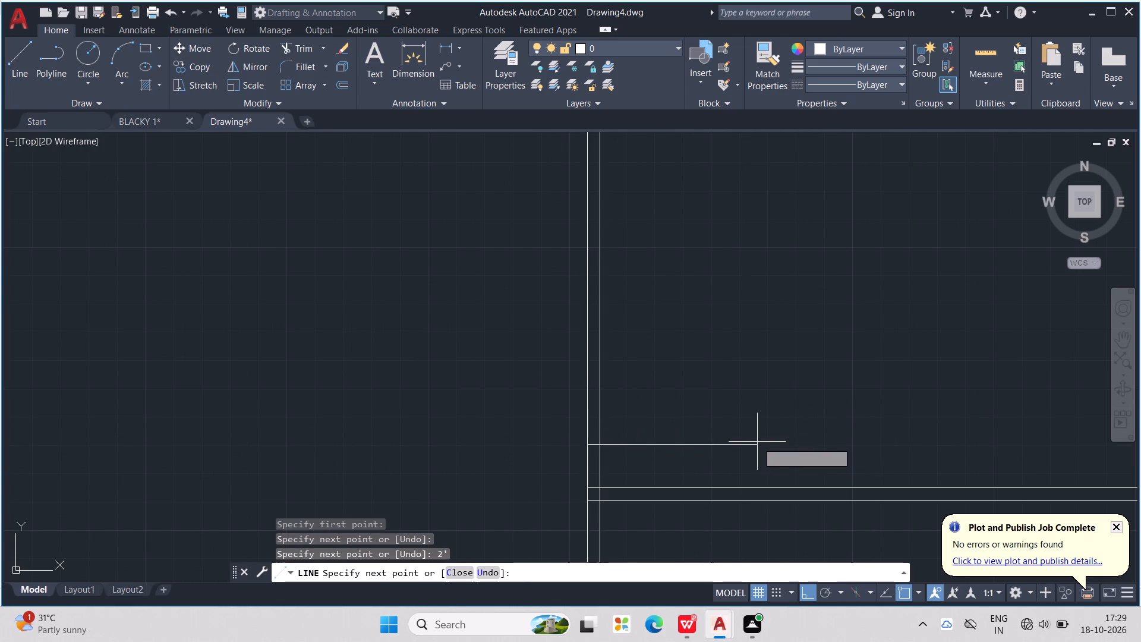
Complete the door leaf with a 1" upward end line and a line back to the west partition's outer line.
{"action": "scroll", "coordinate": [698, 411], "scroll_direction": "down", "scroll_amount": 3}
{"action": "middle_click_drag", "start_coordinate": [717, 378], "coordinate": [719, 382]}
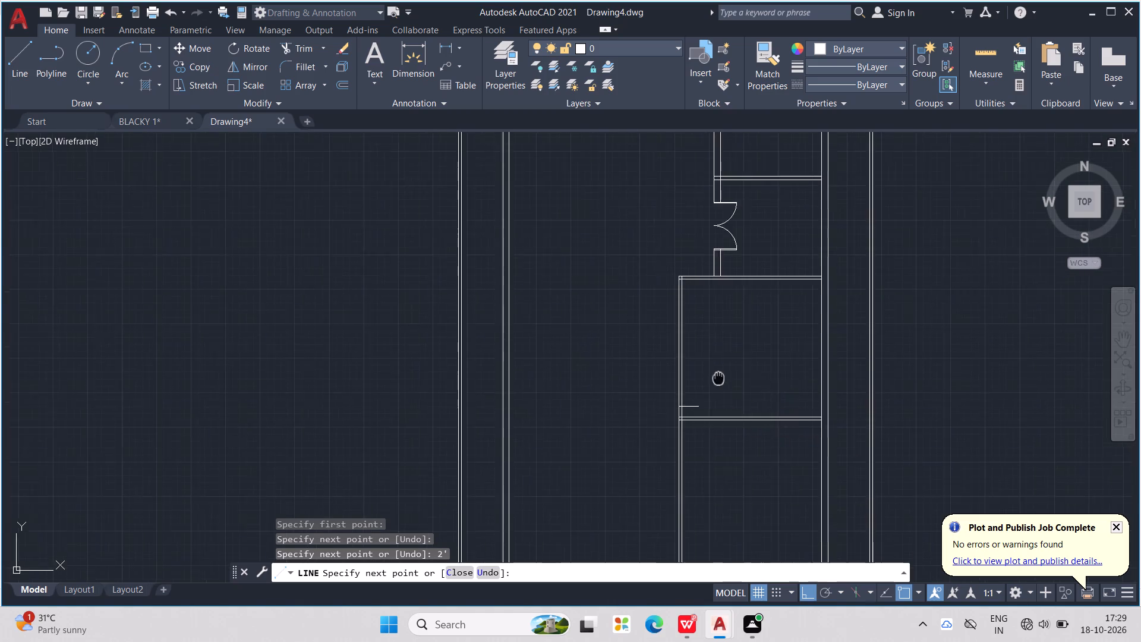
{"action": "middle_click_drag", "start_coordinate": [719, 382], "coordinate": [699, 433]}
{"action": "scroll", "coordinate": [685, 471], "scroll_direction": "up", "scroll_amount": 2}
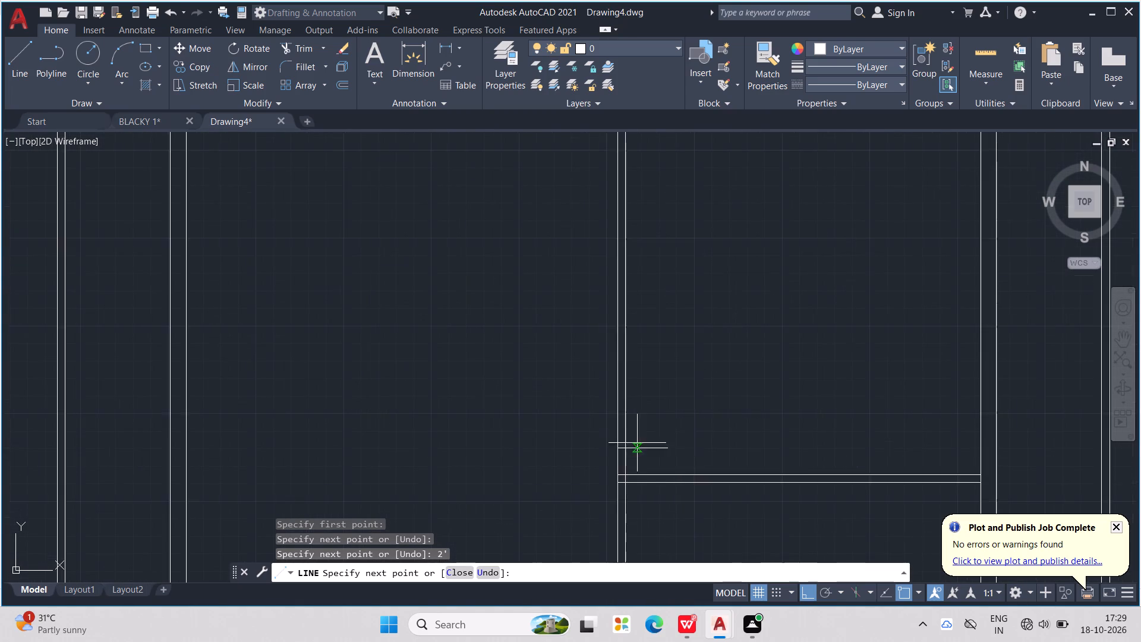
{"action": "scroll", "coordinate": [624, 433], "scroll_direction": "up", "scroll_amount": 1}
{"action": "scroll", "coordinate": [675, 422], "scroll_direction": "up", "scroll_amount": 2}
{"action": "type", "text": "1\""}
{"action": "key", "text": "Return"}
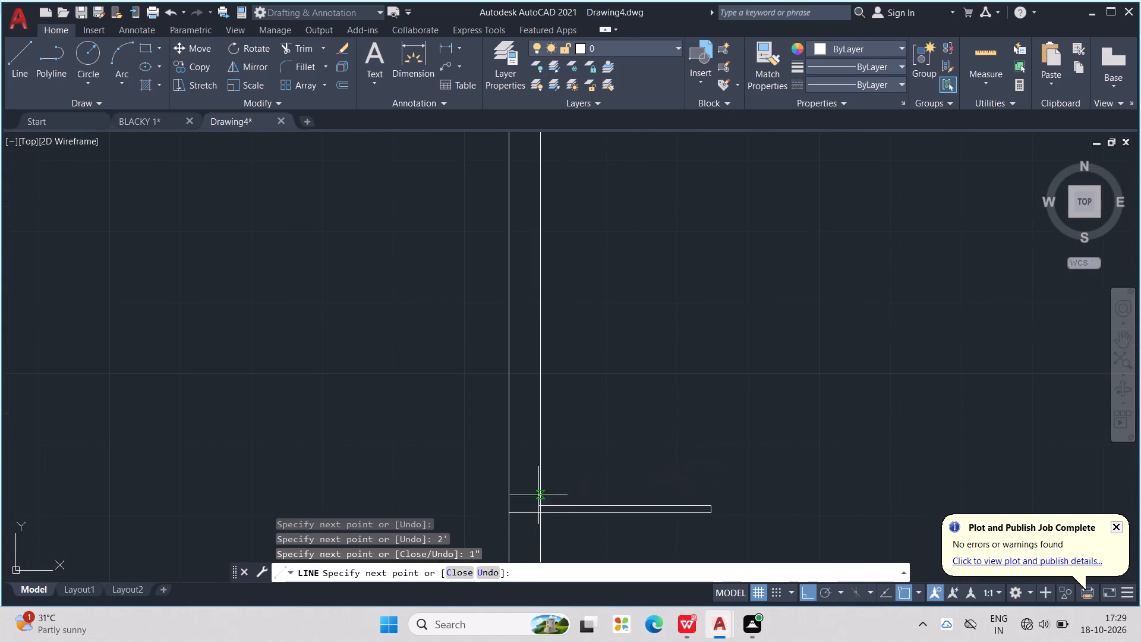
{"action": "scroll", "coordinate": [524, 499], "scroll_direction": "up", "scroll_amount": 2}
{"action": "left_click", "coordinate": [481, 516]}
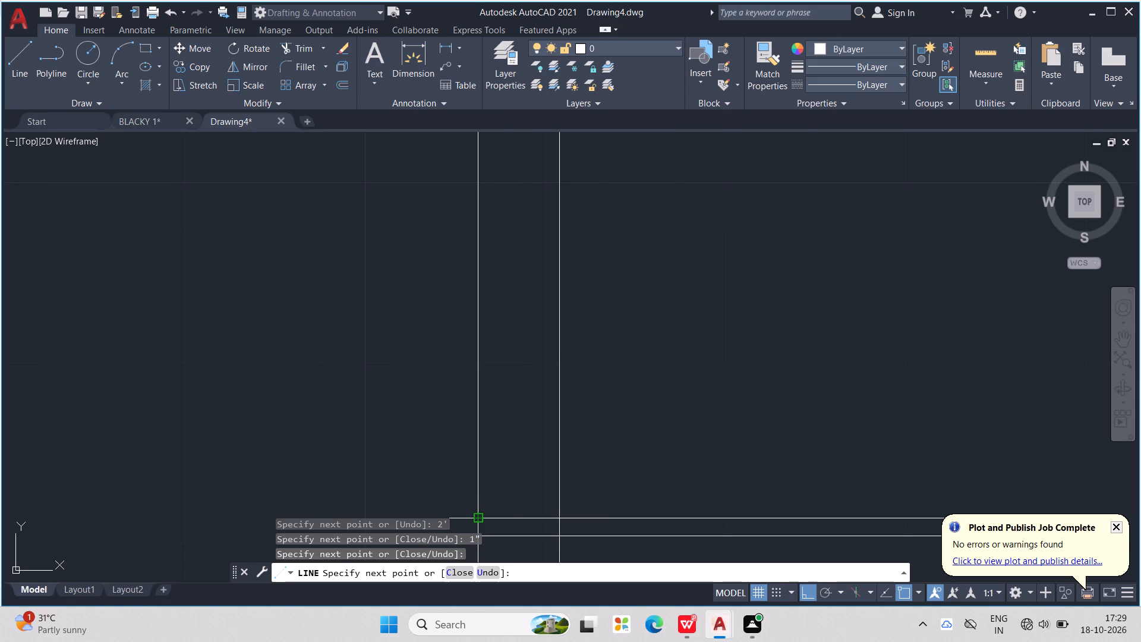
{"action": "key", "text": "Escape"}
{"action": "key", "text": "Escape"}
{"action": "scroll", "coordinate": [497, 495], "scroll_direction": "down", "scroll_amount": 2}
{"action": "key", "text": "Escape"}
{"action": "scroll", "coordinate": [628, 465], "scroll_direction": "down", "scroll_amount": 2}
{"action": "key", "text": "Escape"}
{"action": "key", "text": "Escape"}
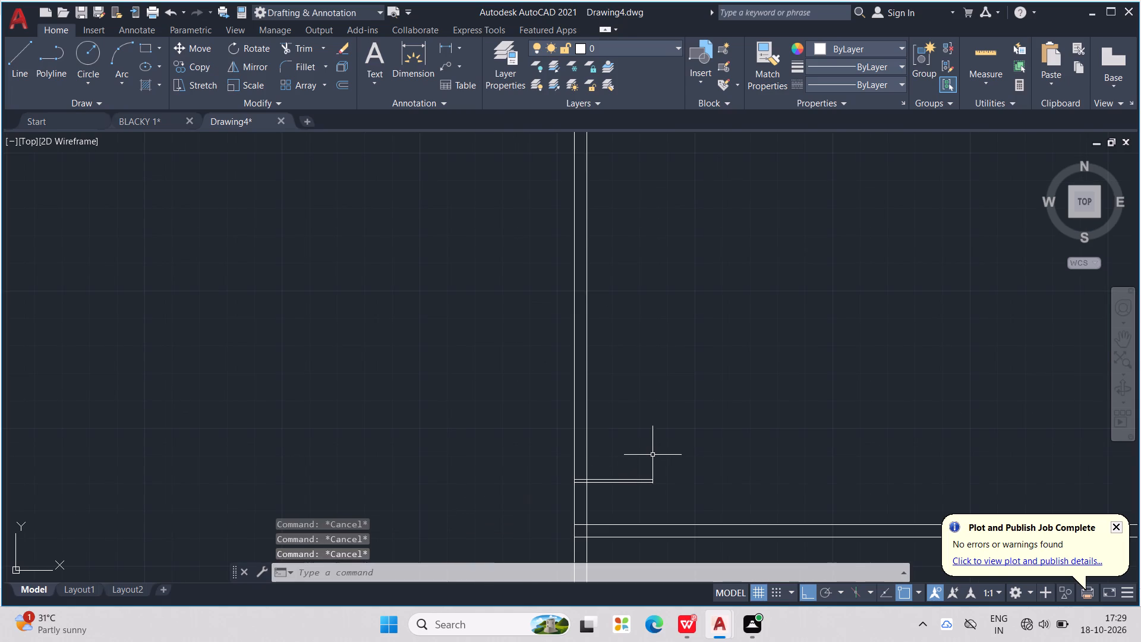
{"action": "scroll", "coordinate": [655, 453], "scroll_direction": "down", "scroll_amount": 2}
{"action": "key", "text": "Escape"}
{"action": "key", "text": "Escape"}
{"action": "key", "text": "Escape"}
{"action": "key", "text": "Escape"}
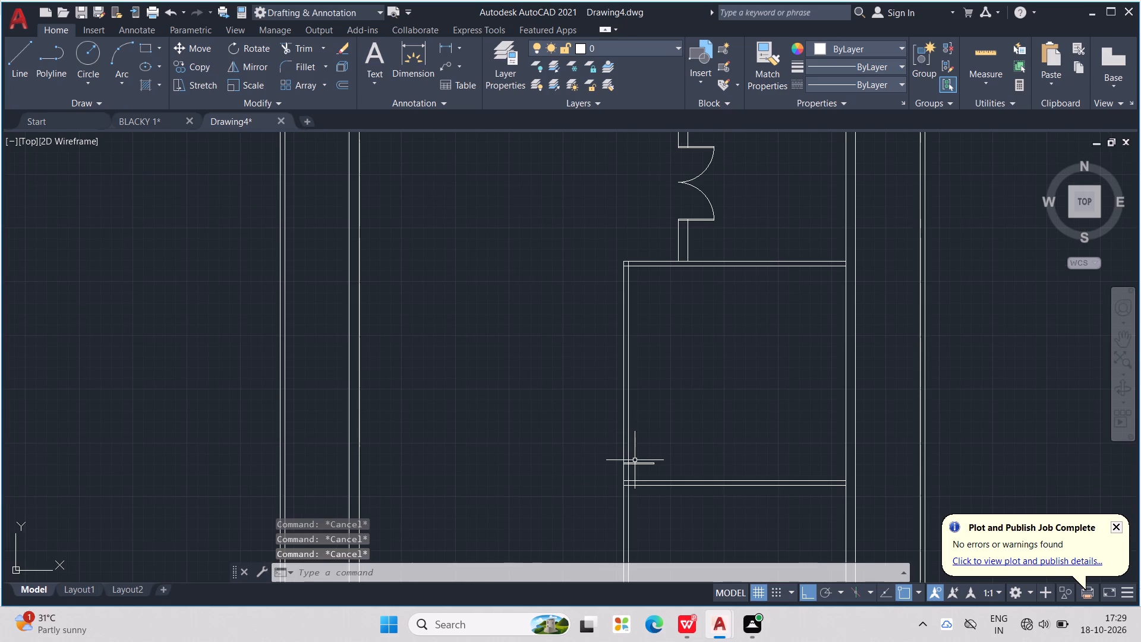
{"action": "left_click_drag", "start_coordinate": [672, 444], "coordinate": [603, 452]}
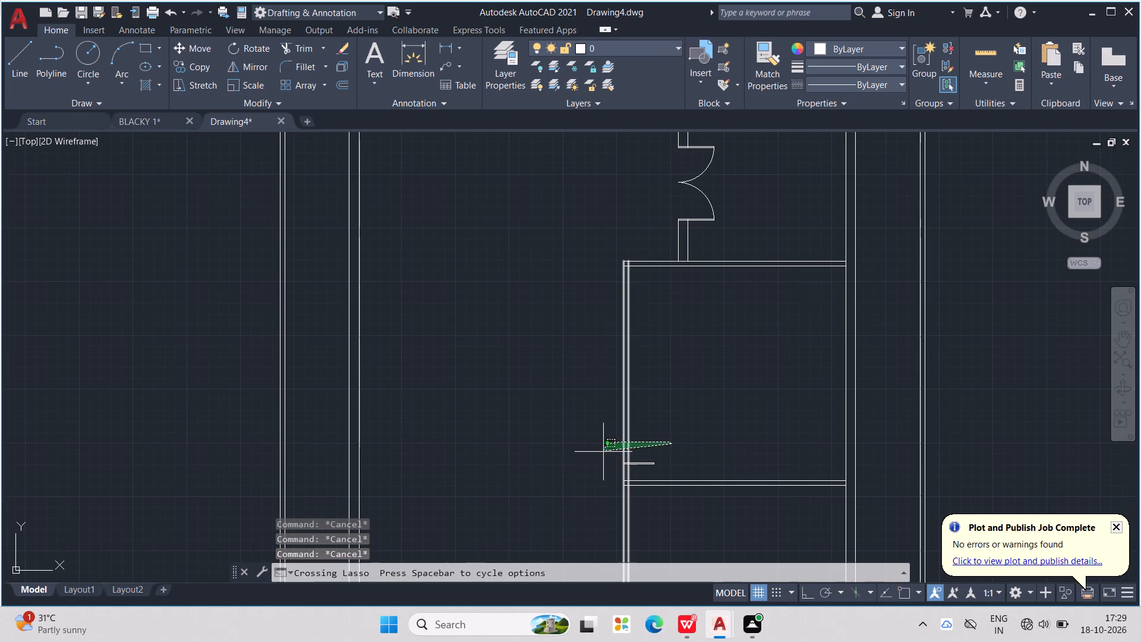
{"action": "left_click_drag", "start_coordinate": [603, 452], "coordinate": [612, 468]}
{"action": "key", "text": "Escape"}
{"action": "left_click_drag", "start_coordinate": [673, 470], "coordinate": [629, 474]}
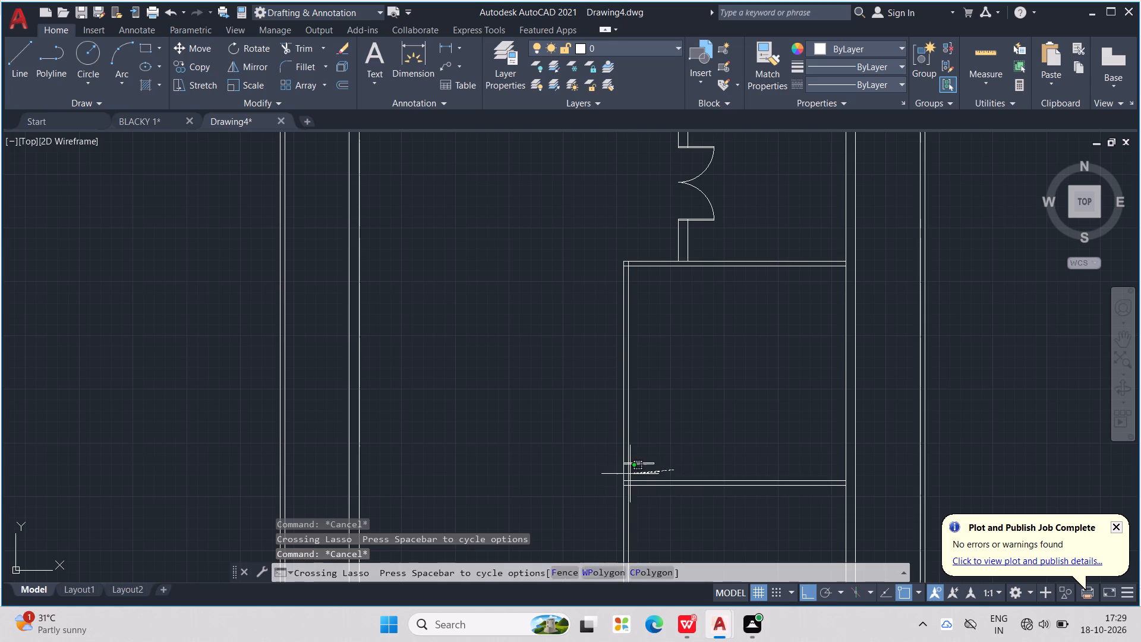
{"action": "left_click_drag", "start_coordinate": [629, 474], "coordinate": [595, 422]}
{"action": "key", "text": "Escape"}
Copy the door leaf and paste it onto the west partition's outer line, about 5' above the original leaf.
{"action": "scroll", "coordinate": [647, 478], "scroll_direction": "up", "scroll_amount": 2}
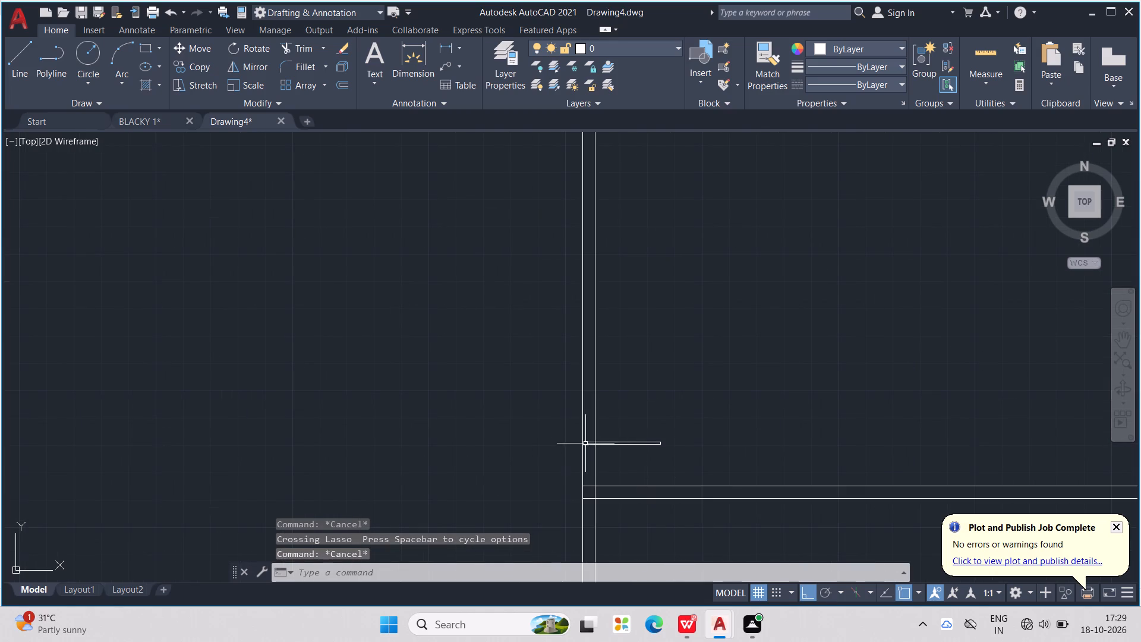
{"action": "left_click_drag", "start_coordinate": [569, 441], "coordinate": [622, 468]}
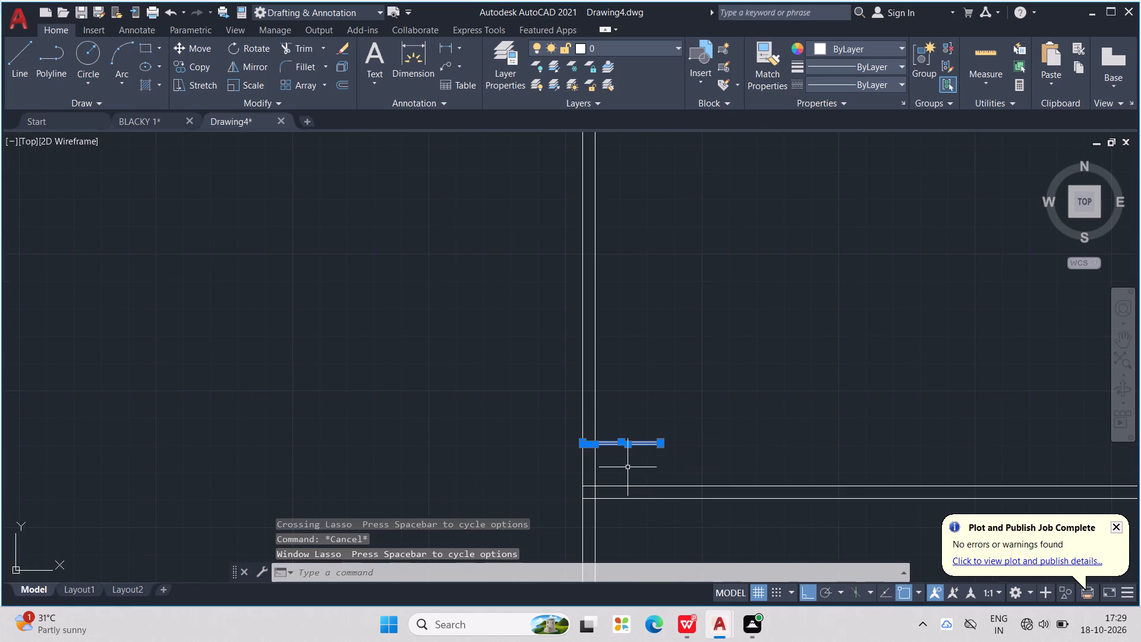
{"action": "key", "text": "ctrl+c"}
{"action": "key", "text": "ctrl+v"}
{"action": "scroll", "coordinate": [626, 325], "scroll_direction": "down", "scroll_amount": 2}
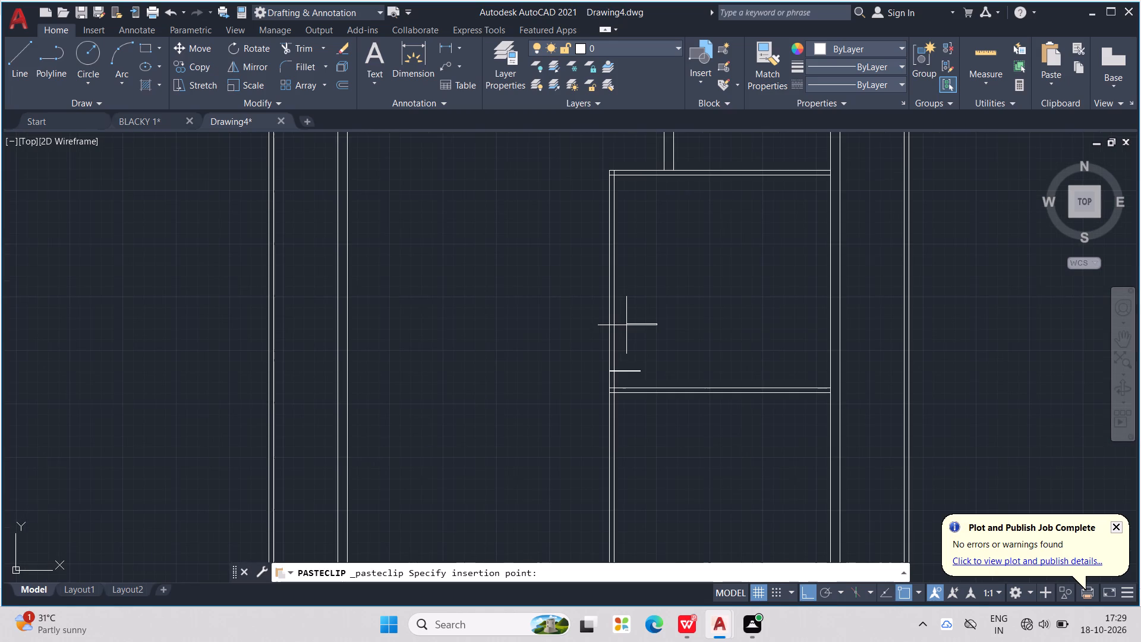
{"action": "middle_click_drag", "start_coordinate": [630, 316], "coordinate": [624, 381]}
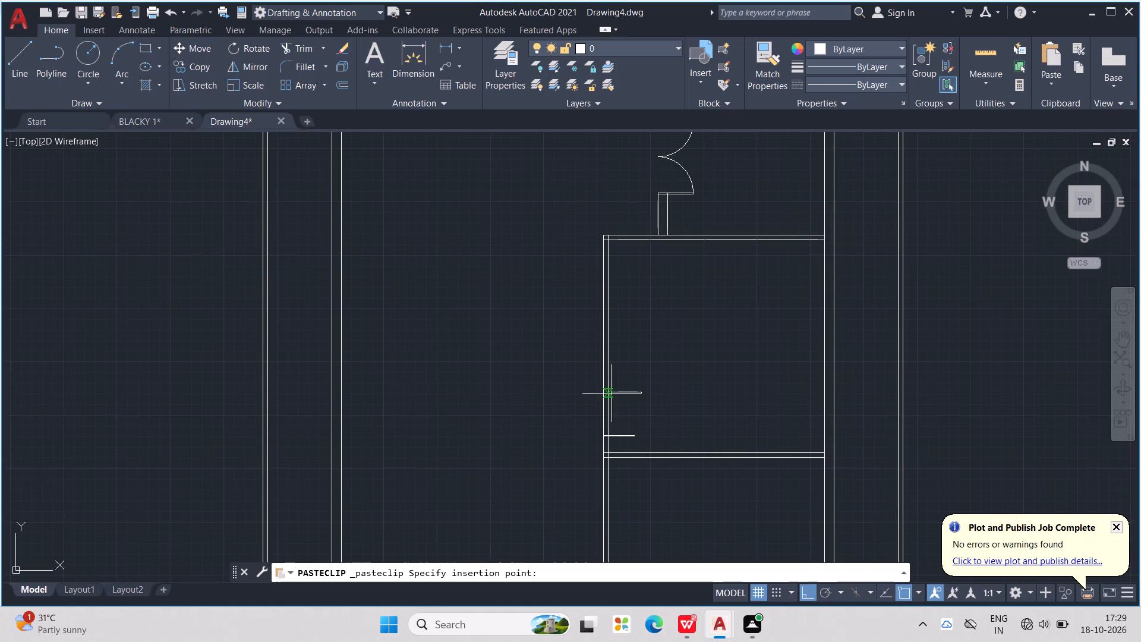
{"action": "scroll", "coordinate": [614, 394], "scroll_direction": "up", "scroll_amount": 2}
{"action": "scroll", "coordinate": [606, 389], "scroll_direction": "down", "scroll_amount": 3}
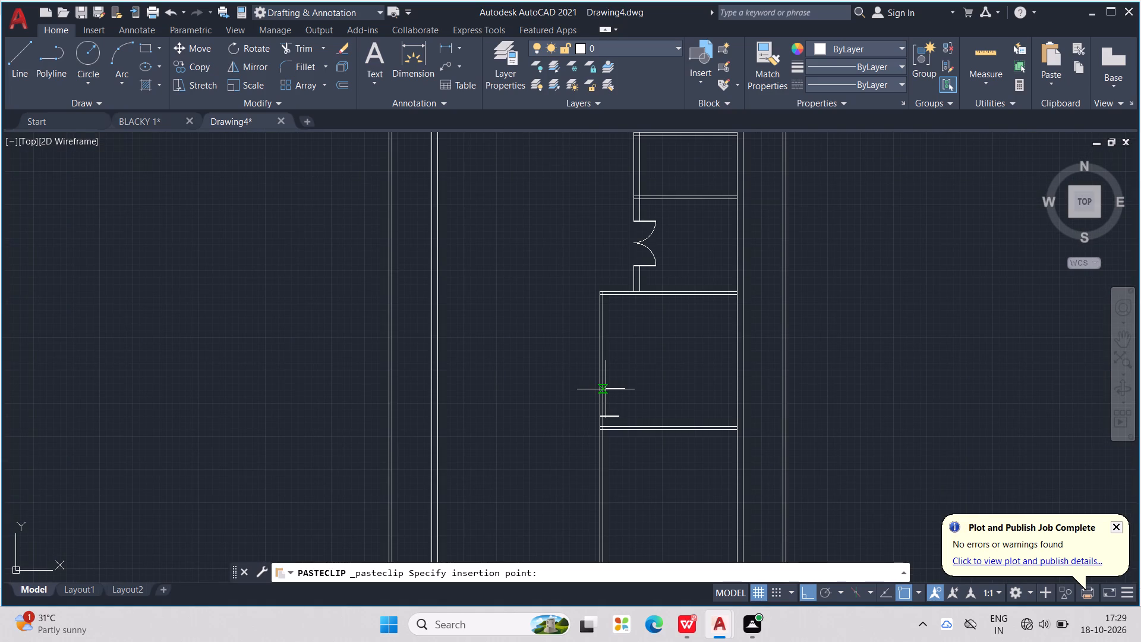
{"action": "scroll", "coordinate": [607, 379], "scroll_direction": "up", "scroll_amount": 3}
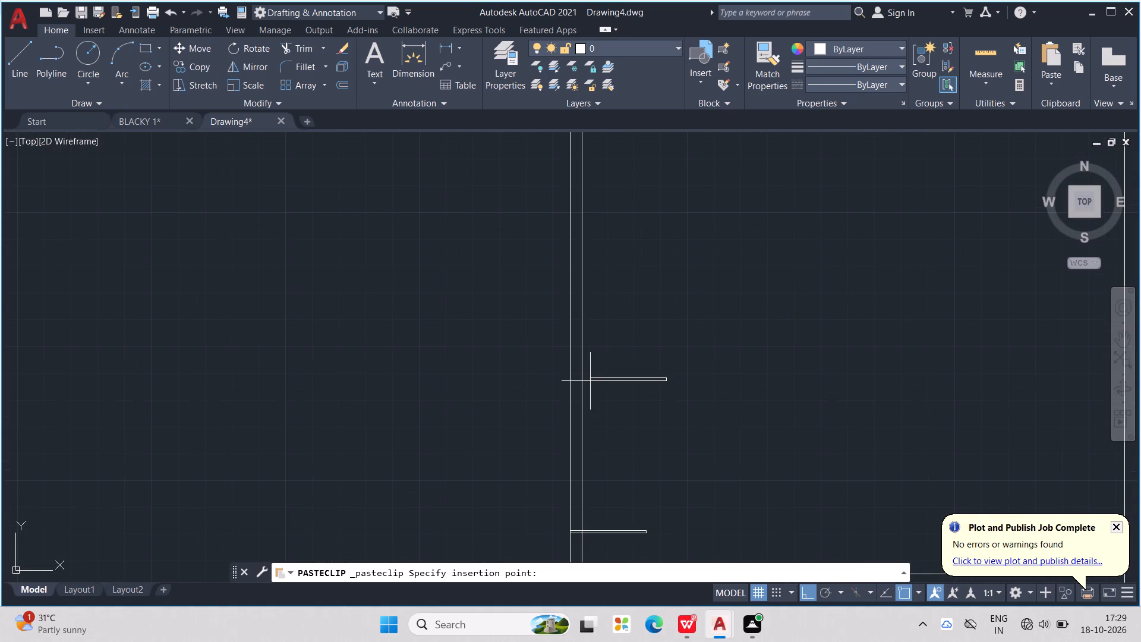
{"action": "scroll", "coordinate": [575, 374], "scroll_direction": "up", "scroll_amount": 2}
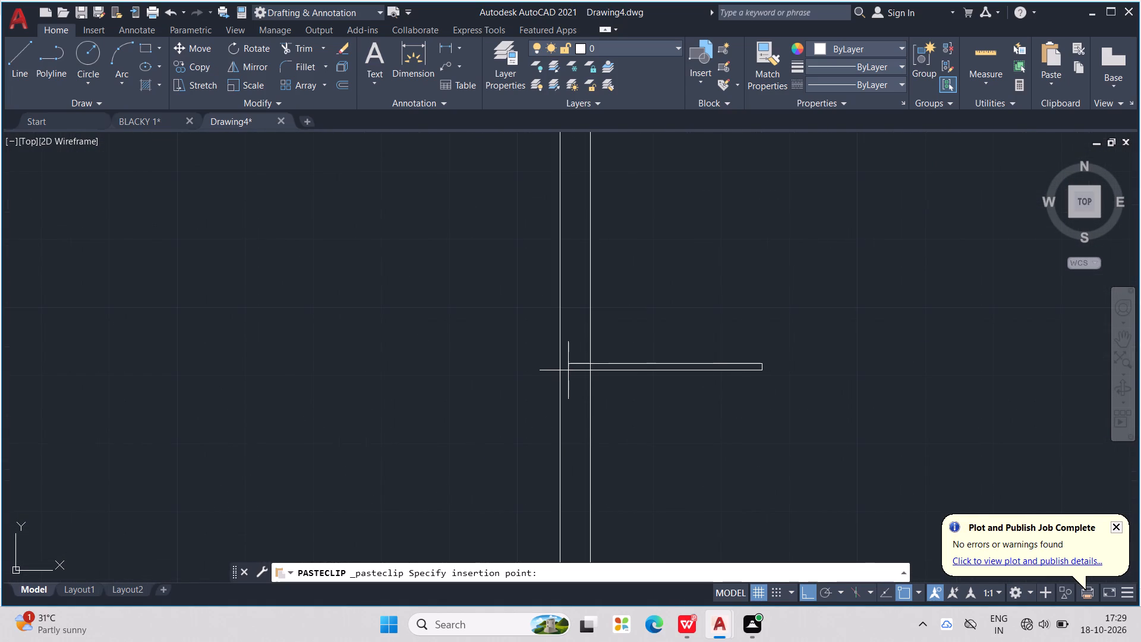
{"action": "left_click", "coordinate": [562, 365]}
Measure the overall vertical distance between the two door leaves at their free ends.
{"action": "scroll", "coordinate": [576, 355], "scroll_direction": "down", "scroll_amount": 4}
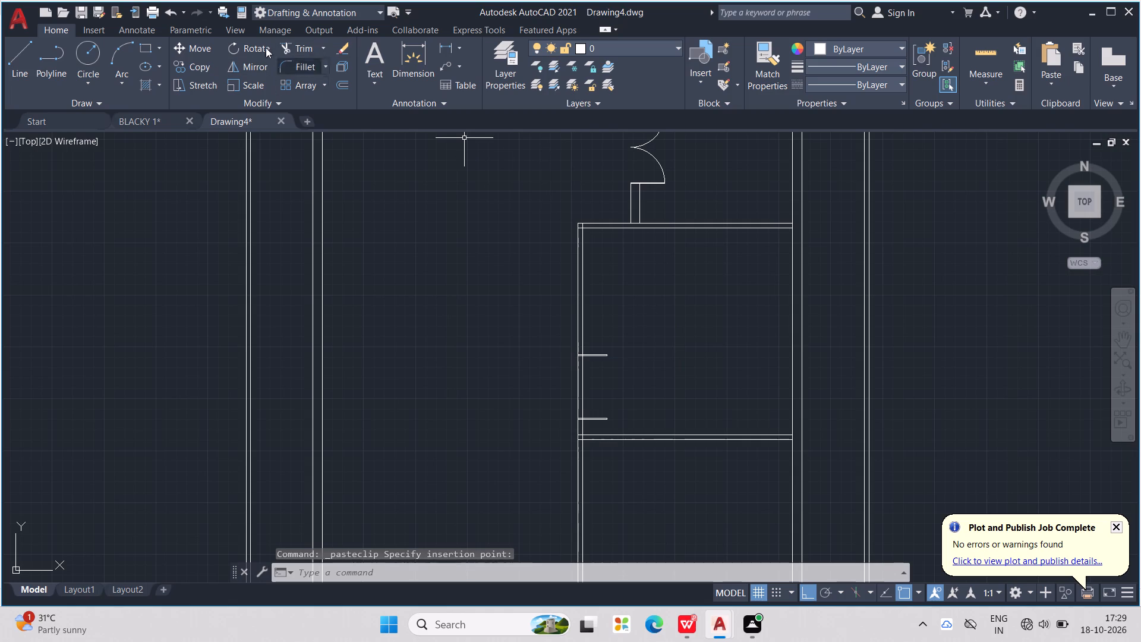
{"action": "left_click", "coordinate": [412, 44]}
{"action": "scroll", "coordinate": [603, 383], "scroll_direction": "up", "scroll_amount": 5}
{"action": "scroll", "coordinate": [581, 219], "scroll_direction": "down", "scroll_amount": 1}
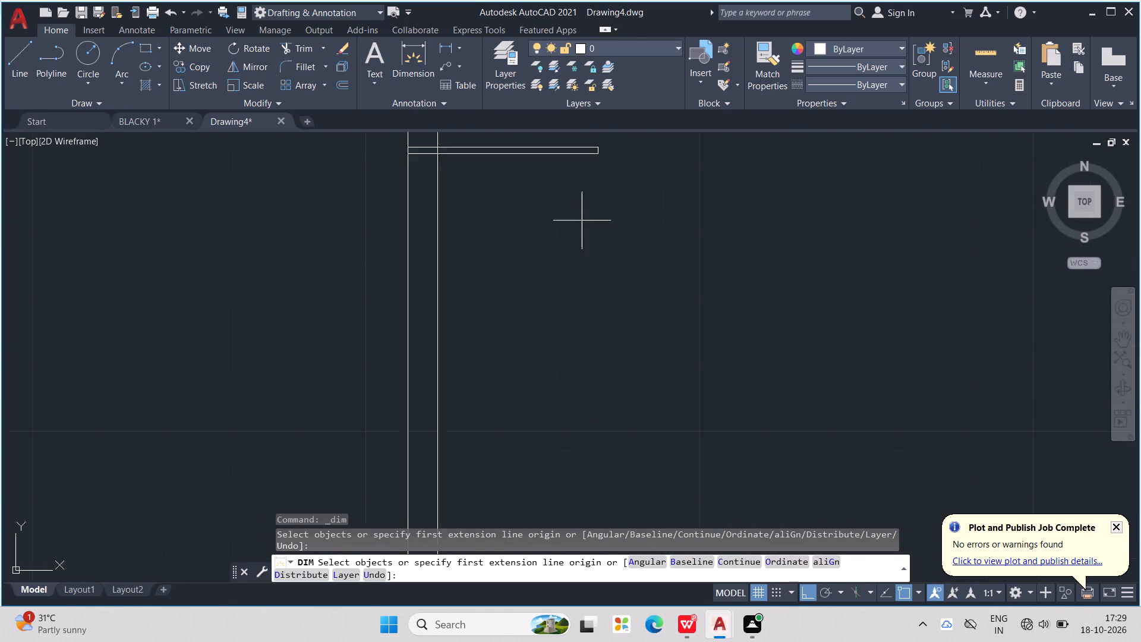
{"action": "scroll", "coordinate": [585, 225], "scroll_direction": "down", "scroll_amount": 1}
{"action": "left_click", "coordinate": [596, 177]}
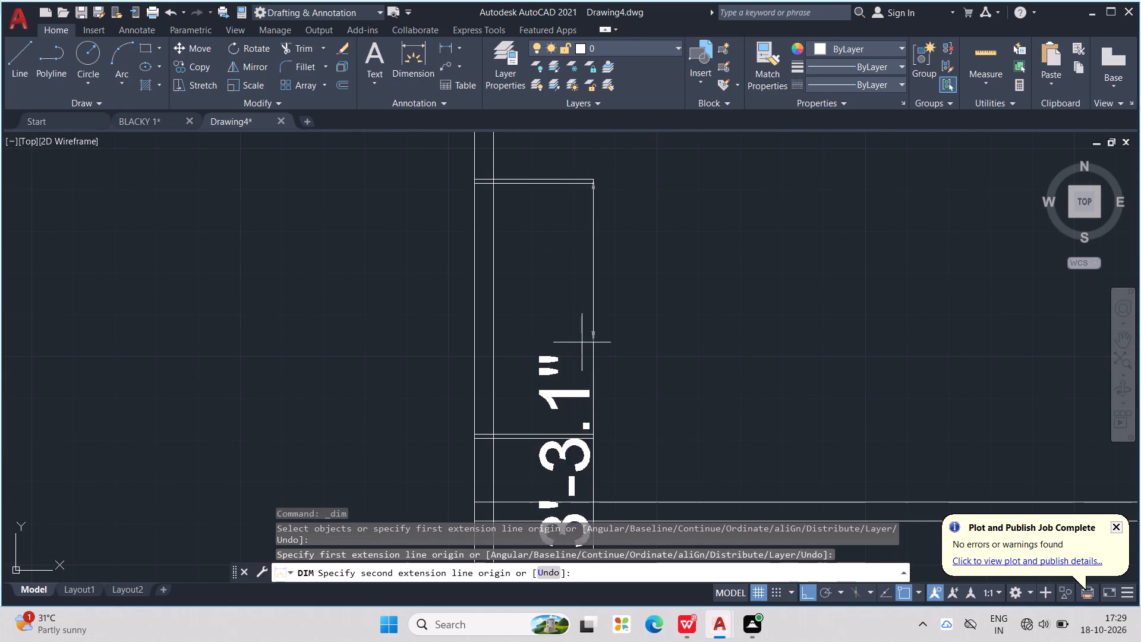
{"action": "scroll", "coordinate": [586, 349], "scroll_direction": "up", "scroll_amount": 2}
{"action": "scroll", "coordinate": [608, 329], "scroll_direction": "down", "scroll_amount": 3}
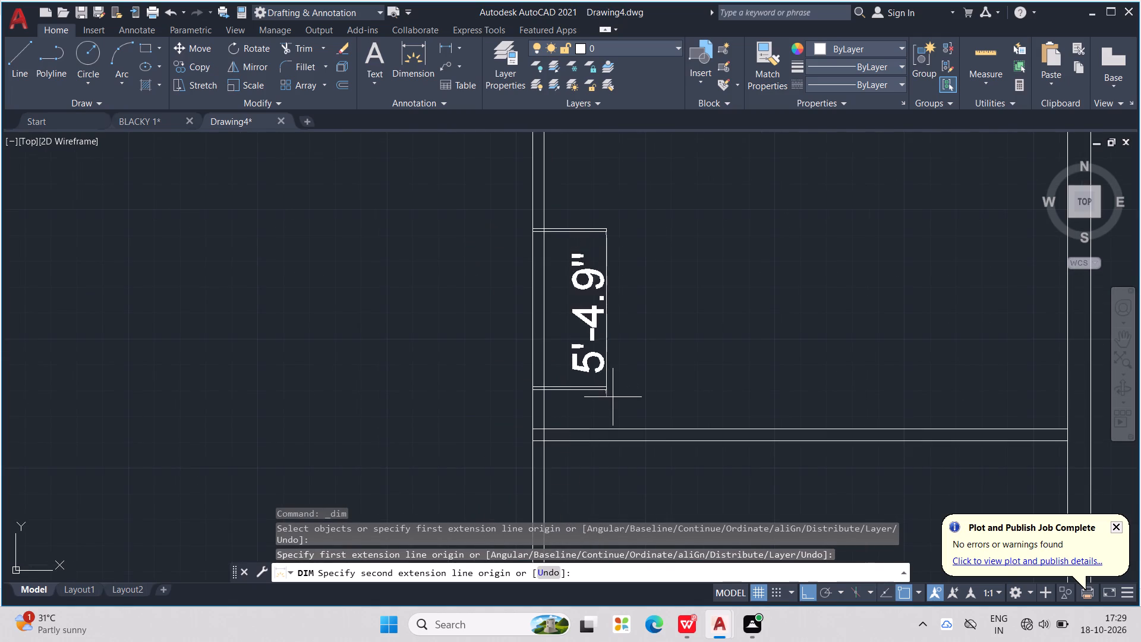
{"action": "scroll", "coordinate": [613, 398], "scroll_direction": "up", "scroll_amount": 3}
{"action": "left_click", "coordinate": [580, 366]}
{"action": "scroll", "coordinate": [584, 358], "scroll_direction": "down", "scroll_amount": 3}
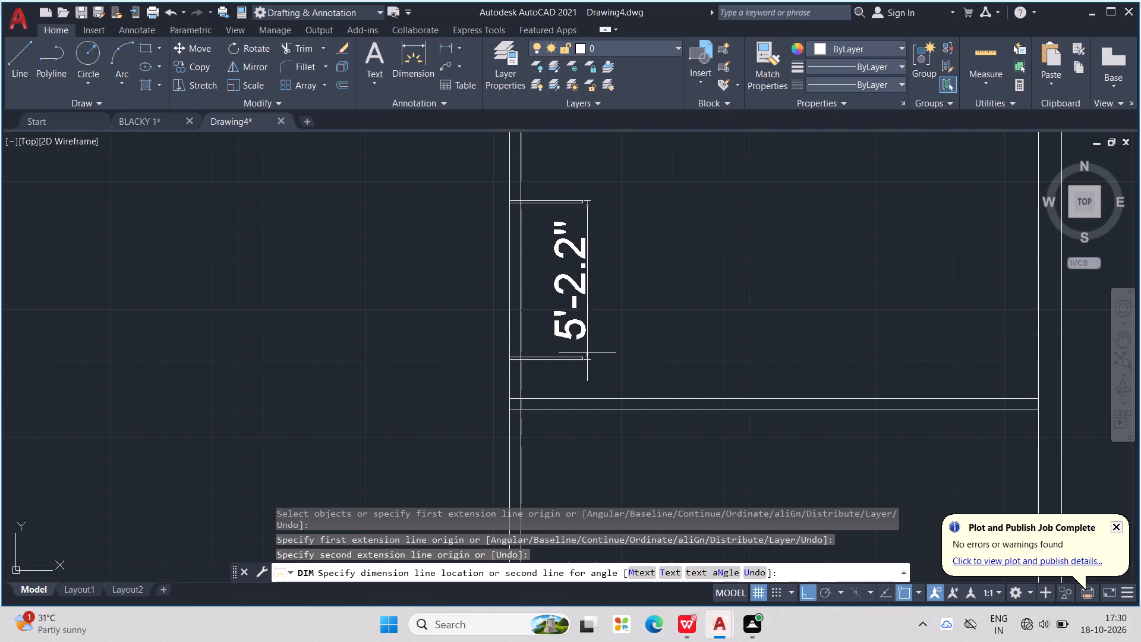
{"action": "key", "text": "Escape"}
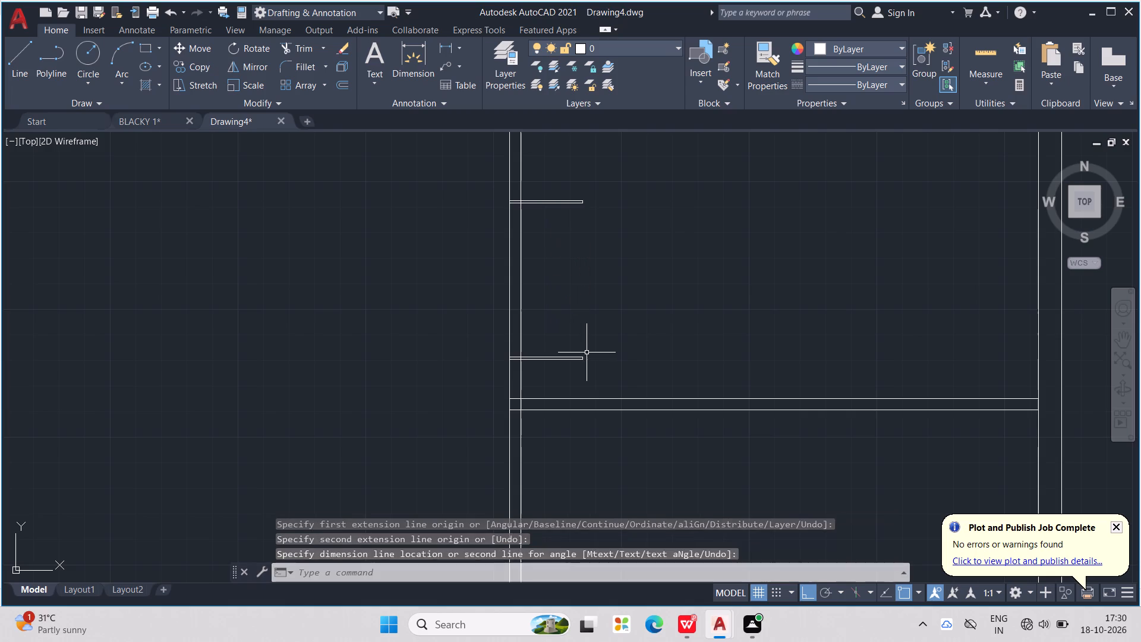
{"action": "key", "text": "Escape"}
{"action": "key", "text": "Escape"}
{"action": "key", "text": "Escape"}
{"action": "key", "text": "Escape"}
{"action": "key", "text": "Escape"}
Draw a line 2.61' up the partition's outer line from the lower leaf, continuing horizontally into the room as a mid-opening guide.
{"action": "key", "text": "l"}
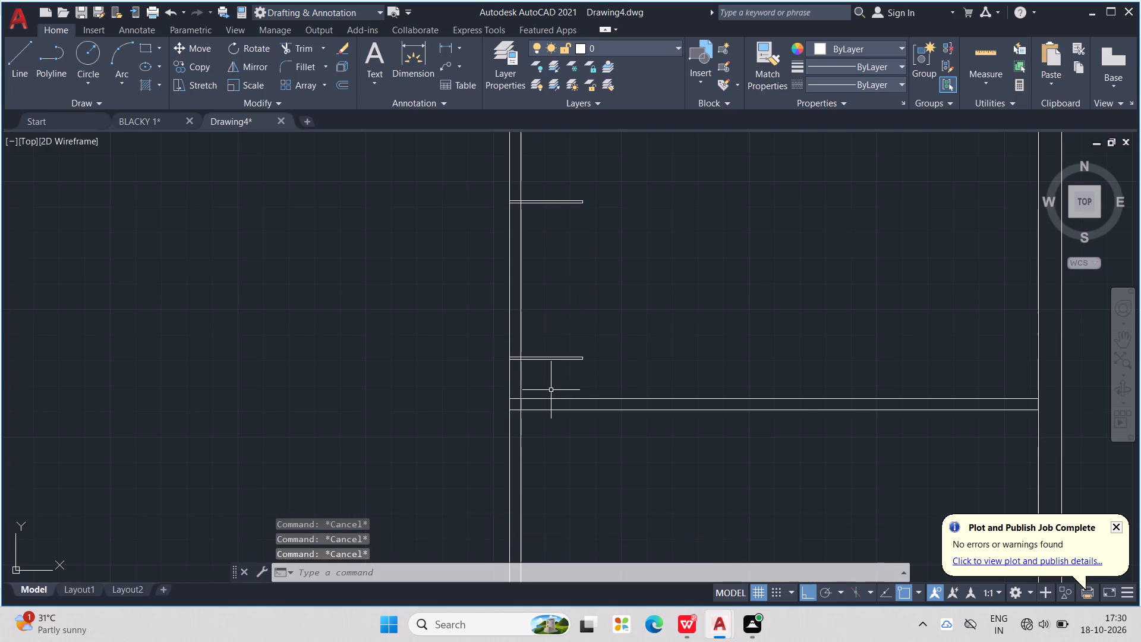
{"action": "key", "text": "Return"}
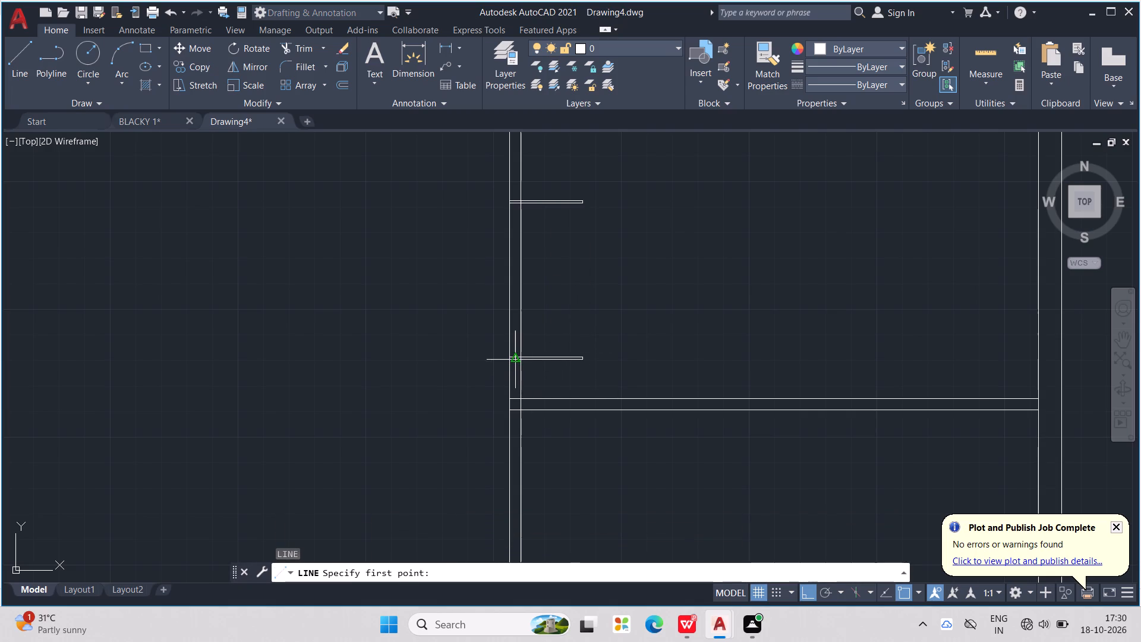
{"action": "scroll", "coordinate": [516, 357], "scroll_direction": "up", "scroll_amount": 2}
{"action": "left_click", "coordinate": [492, 358]}
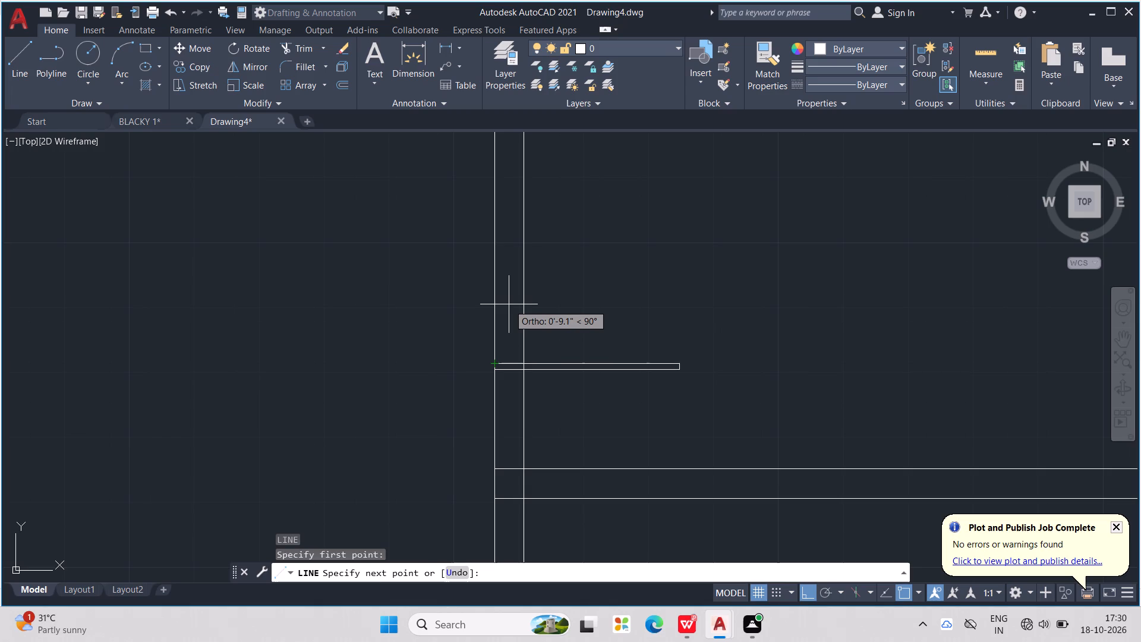
{"action": "type", "text": "2'"}
{"action": "key", "text": "BackSpace"}
{"action": "type", "text": ".6"}
{"action": "type", "text": "1'"}
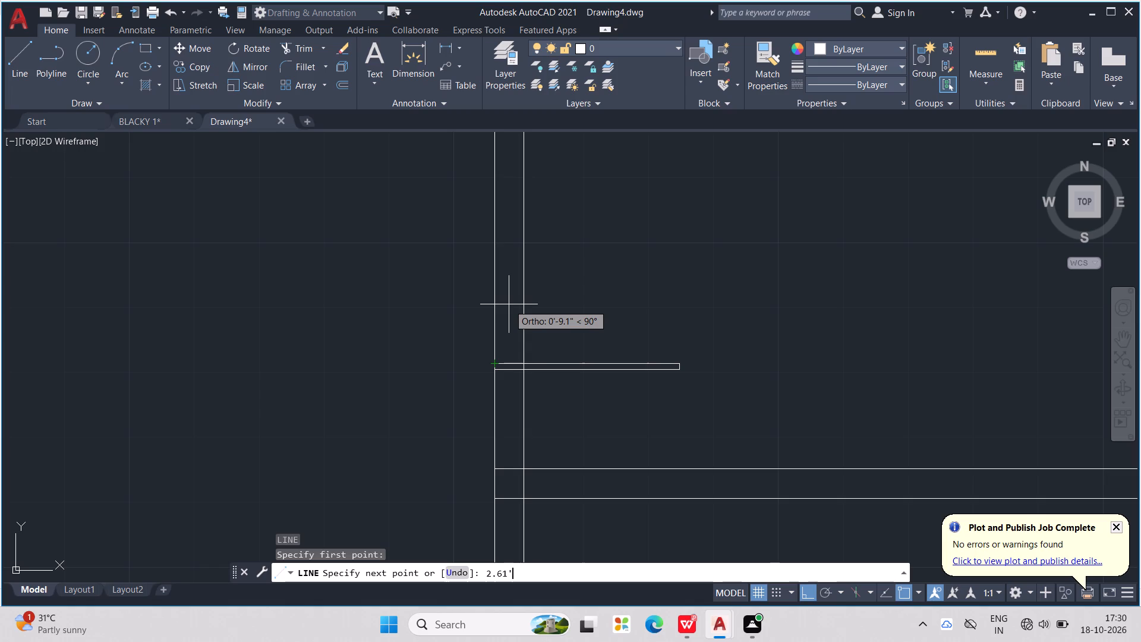
{"action": "key", "text": "Return"}
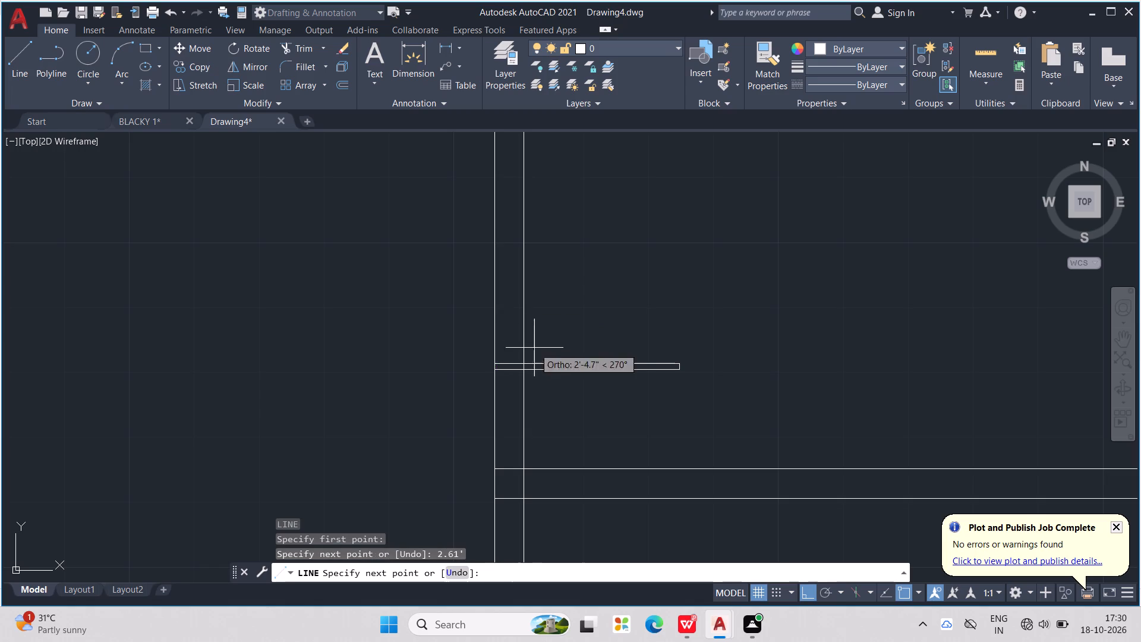
{"action": "middle_click_drag", "start_coordinate": [638, 218], "coordinate": [522, 471]}
{"action": "scroll", "coordinate": [529, 459], "scroll_direction": "down", "scroll_amount": 2}
{"action": "left_click", "coordinate": [596, 446]}
{"action": "key", "text": "Escape"}
{"action": "key", "text": "Escape"}
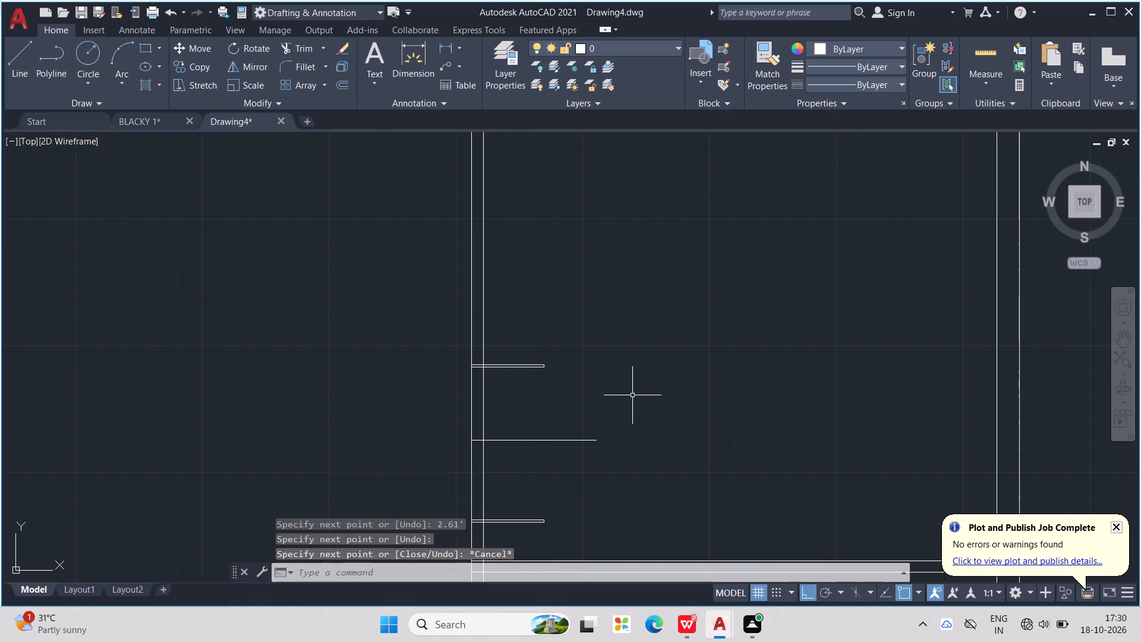
{"action": "key", "text": "Escape"}
{"action": "key", "text": "Escape"}
{"action": "key", "text": "Escape"}
{"action": "key", "text": "Escape"}
{"action": "key", "text": "Escape"}
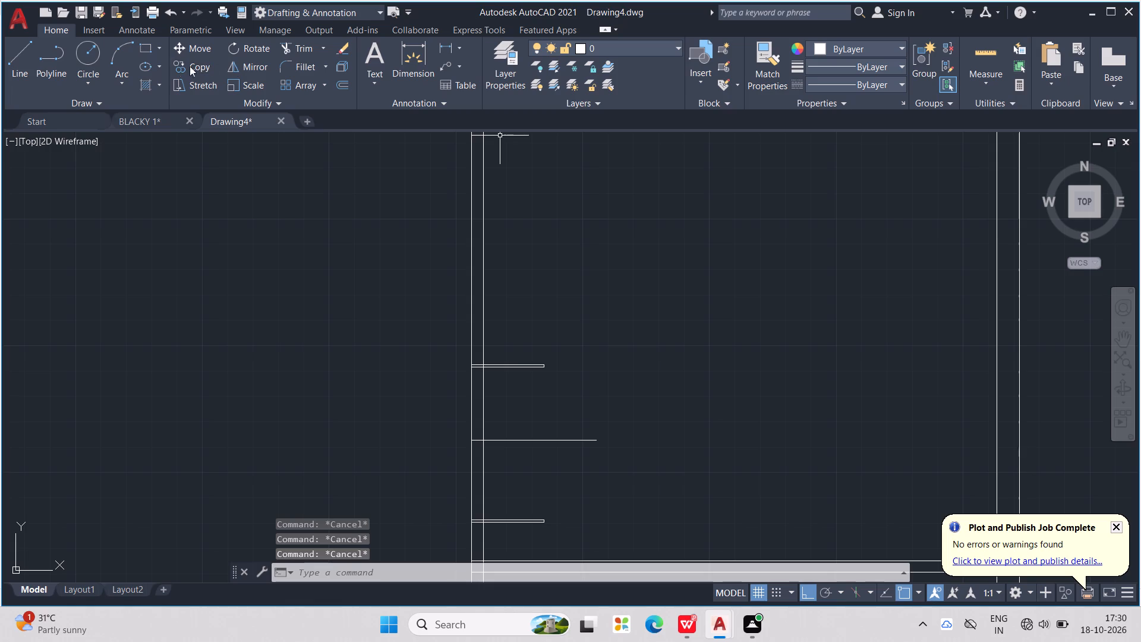
Draw the upper leaf's swing arc from its free end down to the guide line's intersection with the partition's inner line.
{"action": "left_click", "coordinate": [122, 62]}
{"action": "scroll", "coordinate": [542, 377], "scroll_direction": "up", "scroll_amount": 3}
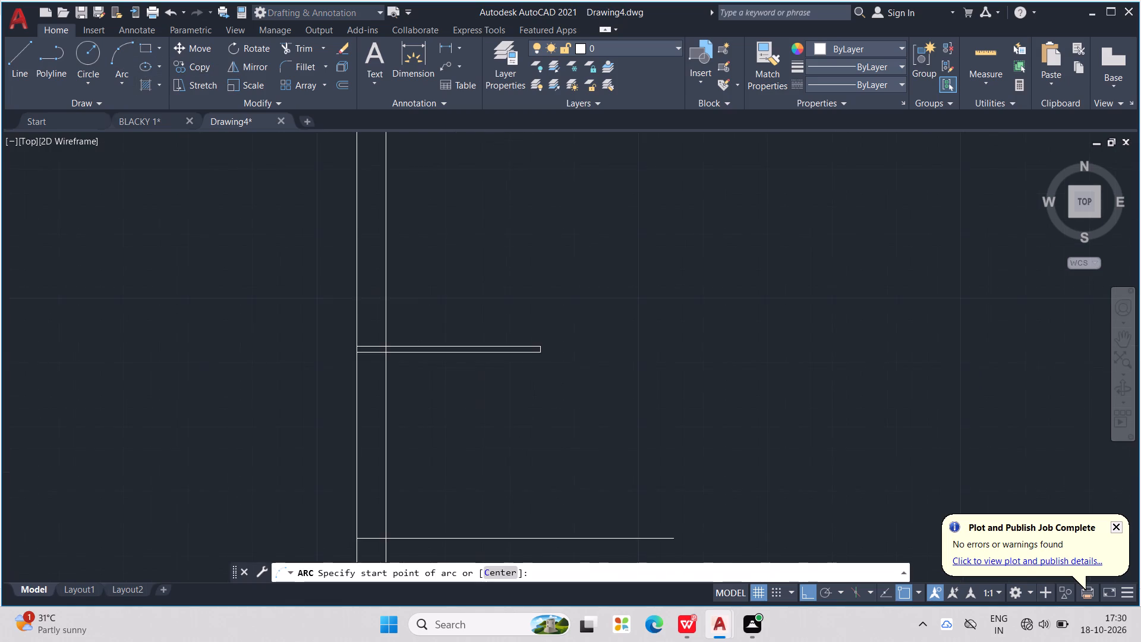
{"action": "middle_click_drag", "start_coordinate": [544, 378], "coordinate": [615, 379]}
{"action": "scroll", "coordinate": [615, 347], "scroll_direction": "up", "scroll_amount": 2}
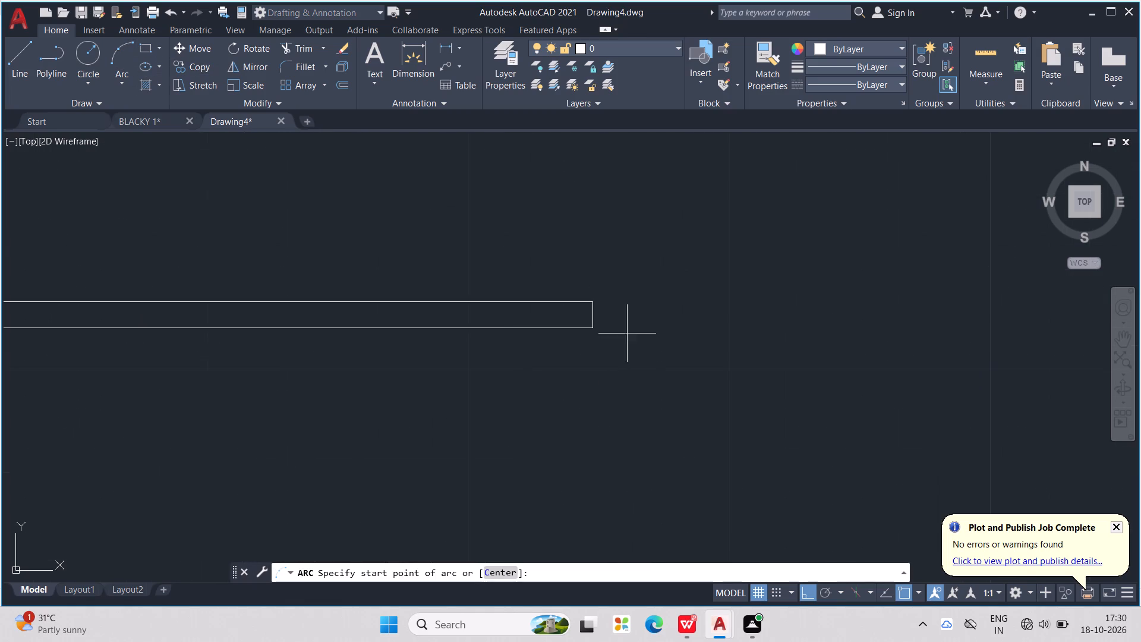
{"action": "left_click", "coordinate": [594, 306]}
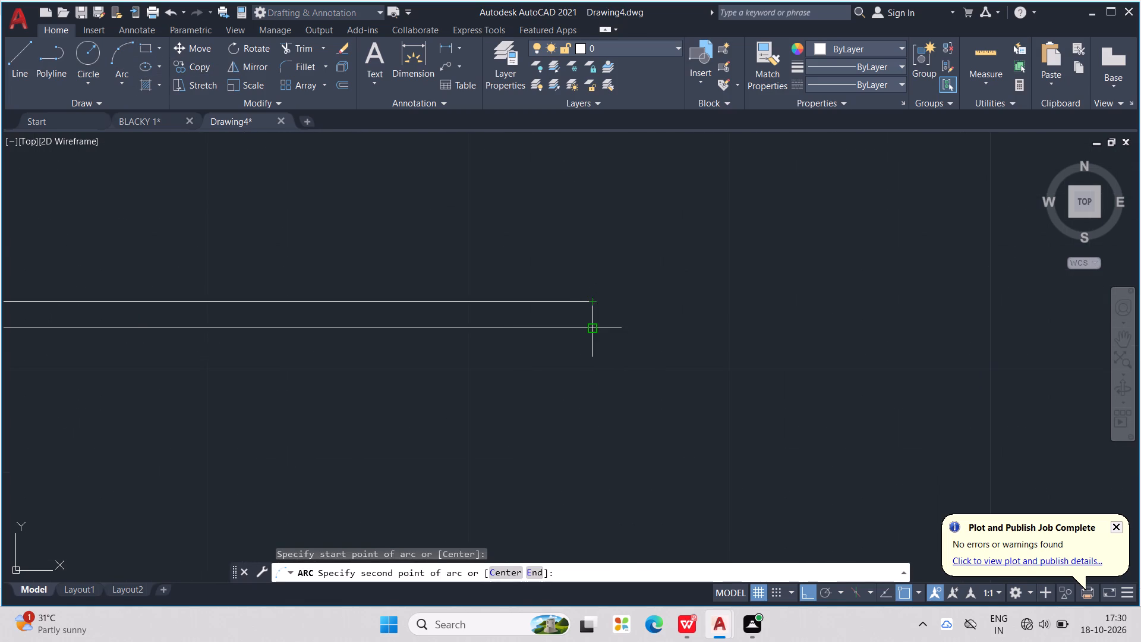
{"action": "left_click", "coordinate": [593, 328]}
{"action": "scroll", "coordinate": [666, 336], "scroll_direction": "down", "scroll_amount": 3}
{"action": "middle_click_drag", "start_coordinate": [555, 439], "coordinate": [611, 398]}
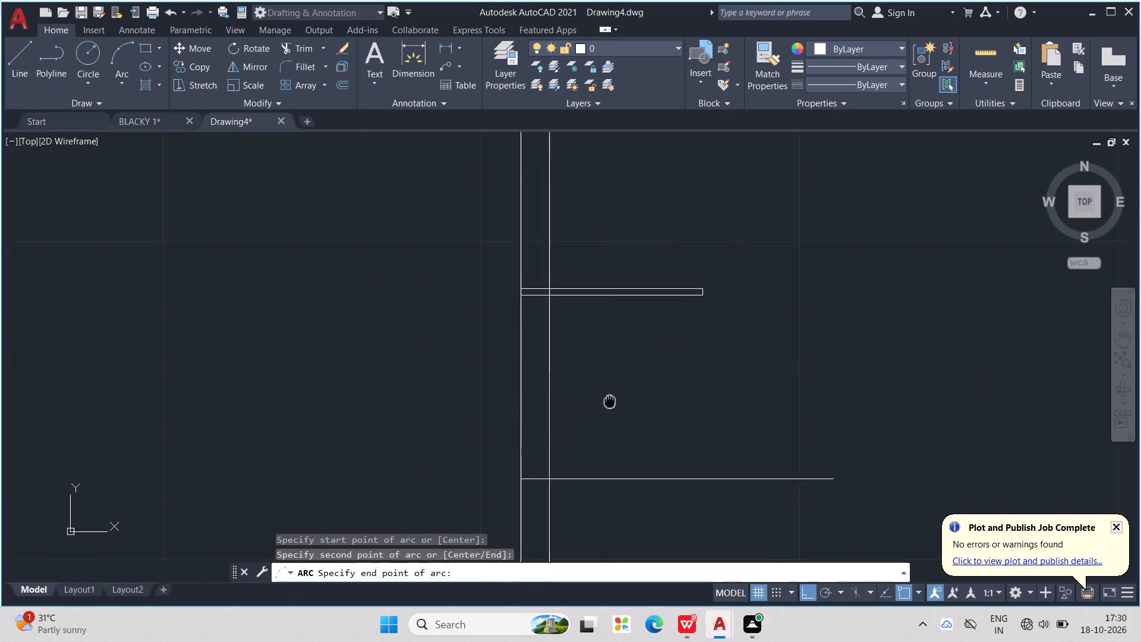
{"action": "middle_click_drag", "start_coordinate": [611, 398], "coordinate": [647, 378]}
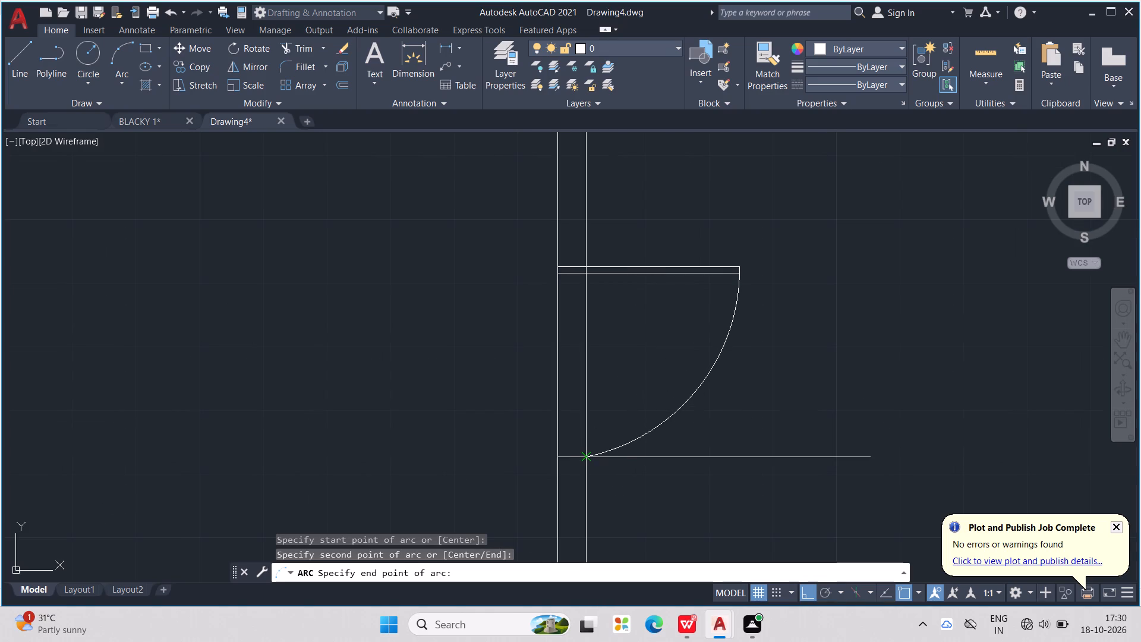
{"action": "left_click", "coordinate": [585, 458]}
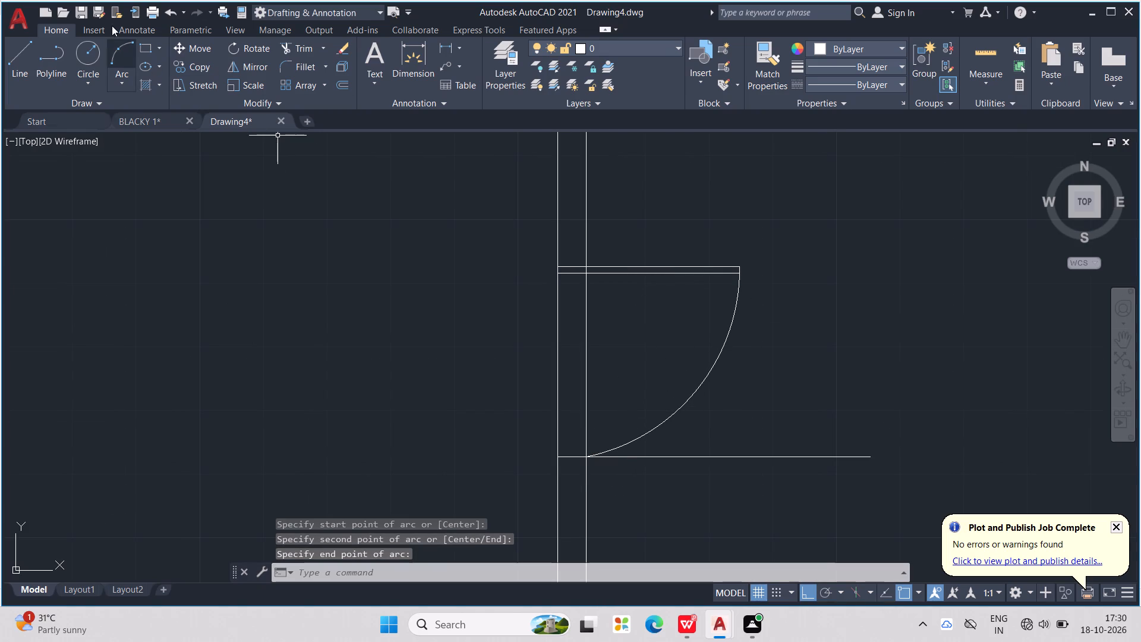
Draw the lower leaf's swing arc from its free end up to meet the upper arc on the partition's inner line.
{"action": "left_click", "coordinate": [114, 56]}
{"action": "scroll", "coordinate": [598, 273], "scroll_direction": "down", "scroll_amount": 3}
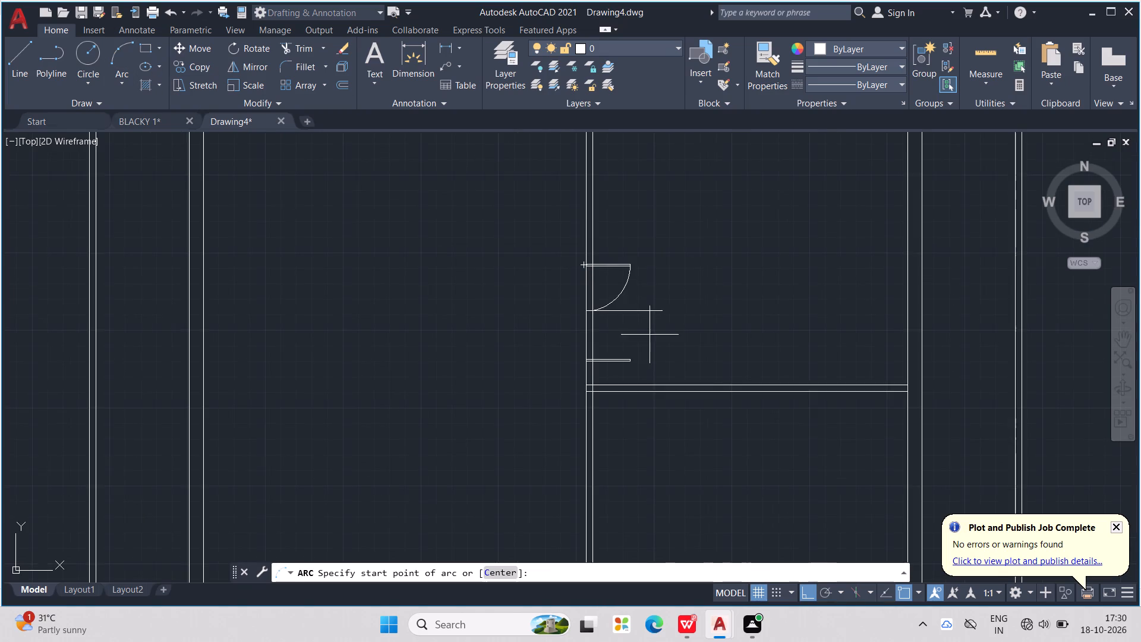
{"action": "scroll", "coordinate": [607, 372], "scroll_direction": "up", "scroll_amount": 5}
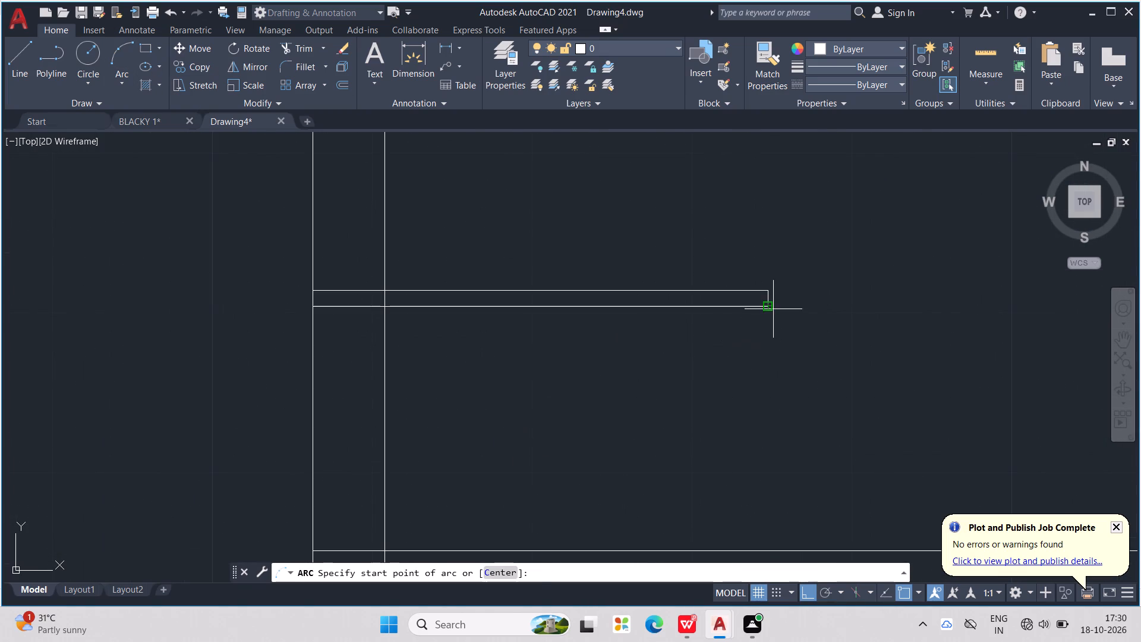
{"action": "left_click", "coordinate": [773, 309]}
{"action": "left_click", "coordinate": [771, 289]}
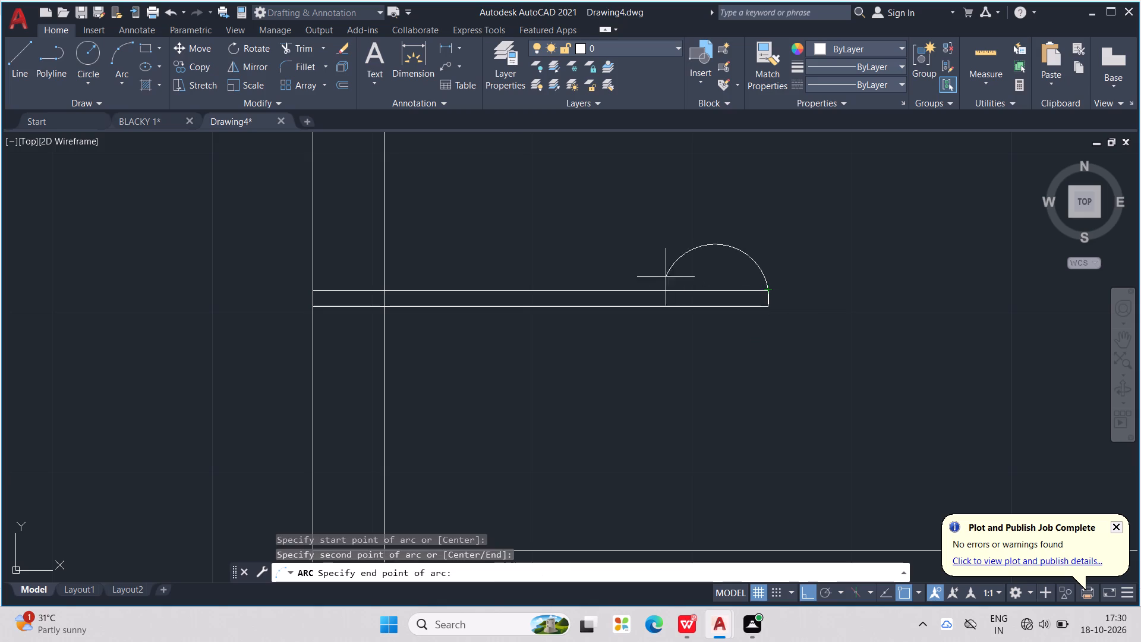
{"action": "middle_click_drag", "start_coordinate": [655, 270], "coordinate": [791, 531]}
{"action": "scroll", "coordinate": [753, 433], "scroll_direction": "down", "scroll_amount": 2}
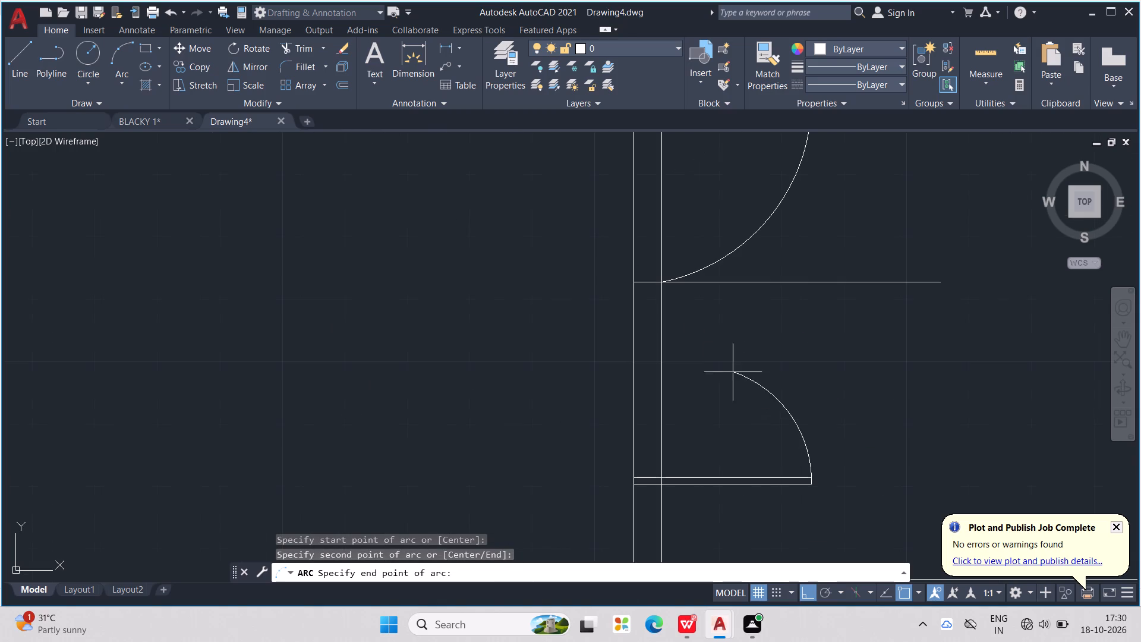
{"action": "scroll", "coordinate": [673, 306], "scroll_direction": "up", "scroll_amount": 2}
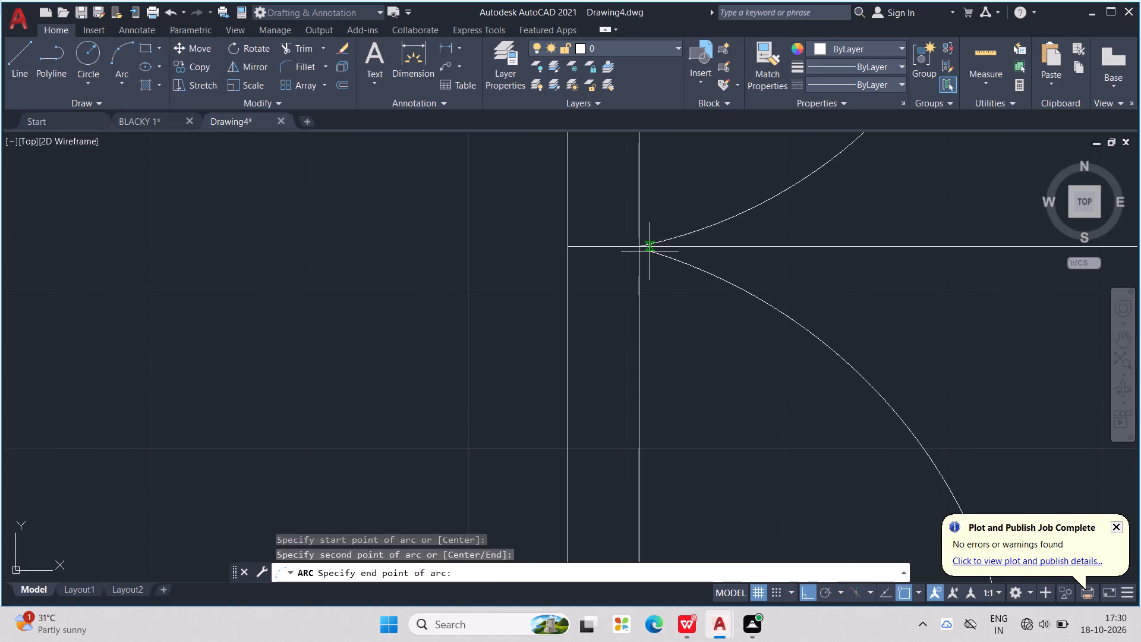
{"action": "left_click", "coordinate": [643, 247]}
{"action": "key", "text": "Escape"}
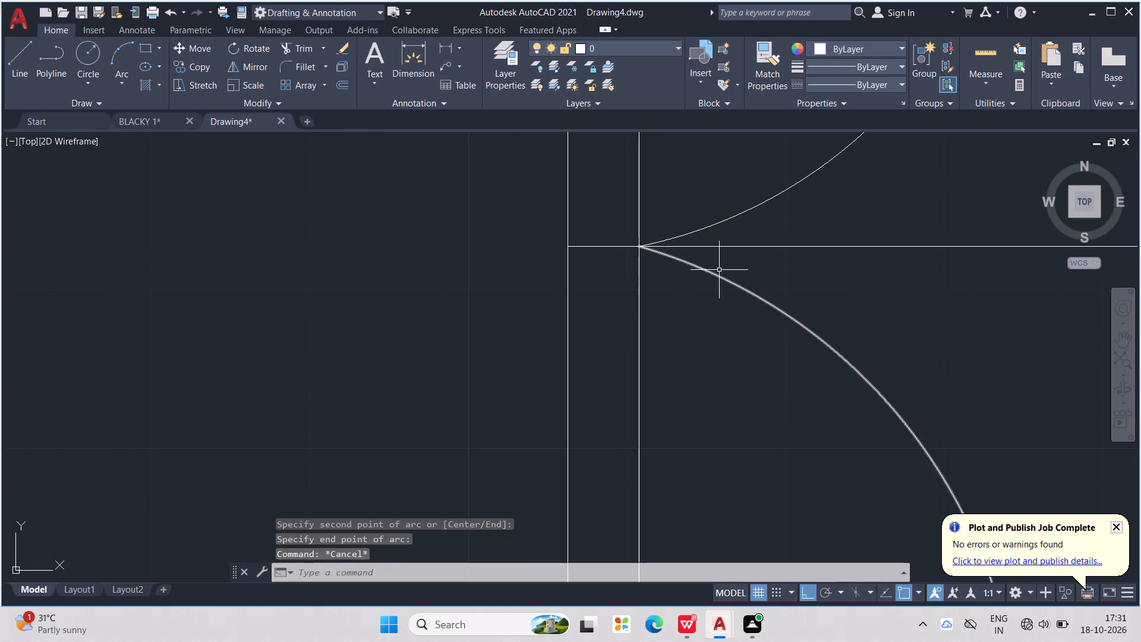
{"action": "key", "text": "Escape"}
{"action": "key", "text": "Escape"}
{"action": "scroll", "coordinate": [785, 278], "scroll_direction": "down", "scroll_amount": 3}
{"action": "key", "text": "Escape"}
{"action": "key", "text": "Escape"}
Erase the horizontal guide line between the two door swings.
{"action": "middle_click_drag", "start_coordinate": [881, 266], "coordinate": [819, 264]}
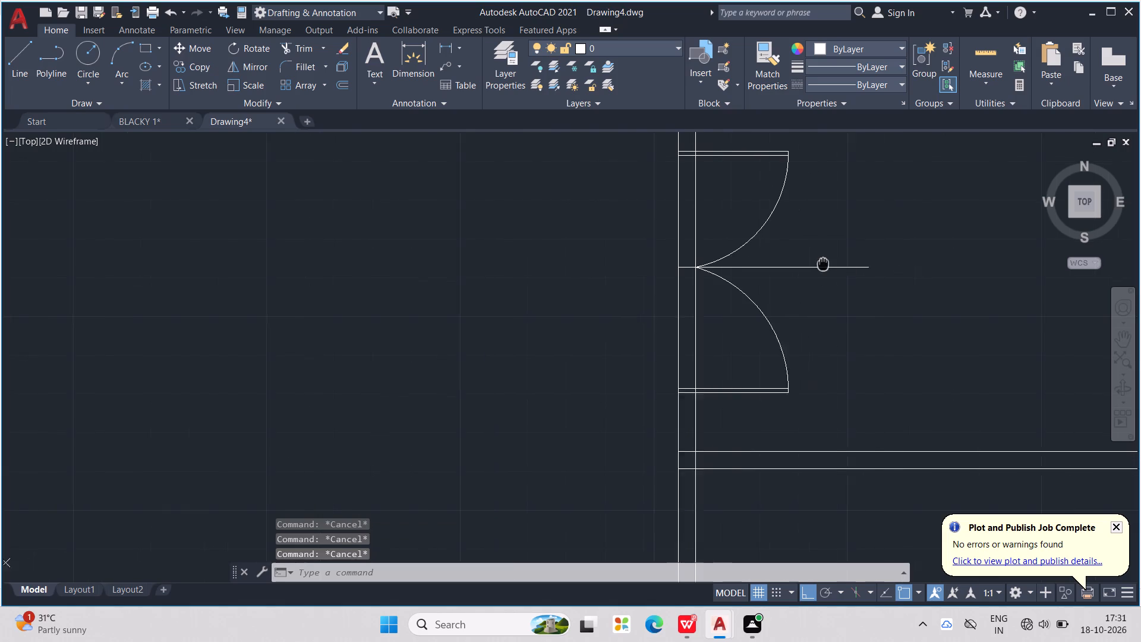
{"action": "middle_click_drag", "start_coordinate": [819, 264], "coordinate": [815, 264]}
{"action": "left_click", "coordinate": [811, 266]}
{"action": "key", "text": "Delete"}
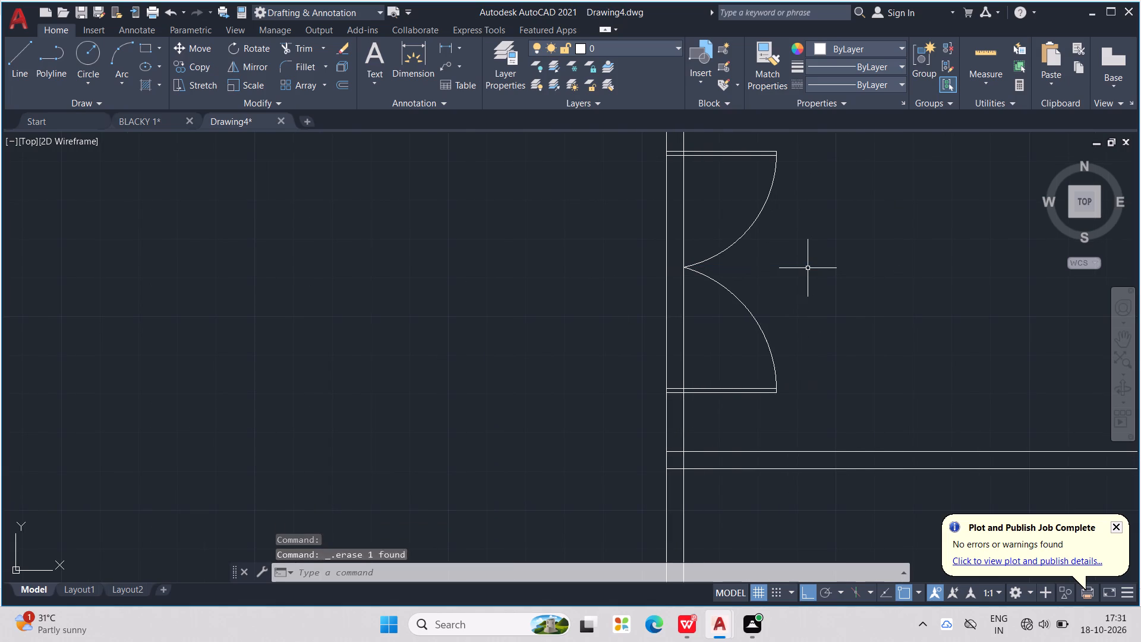
{"action": "key", "text": "Escape"}
{"action": "key", "text": "Escape"}
{"action": "key", "text": "Escape"}
{"action": "scroll", "coordinate": [807, 268], "scroll_direction": "down", "scroll_amount": 2}
{"action": "middle_click_drag", "start_coordinate": [840, 378], "coordinate": [758, 320]}
{"action": "key", "text": "Escape"}
{"action": "key", "text": "Escape"}
{"action": "key", "text": "Escape"}
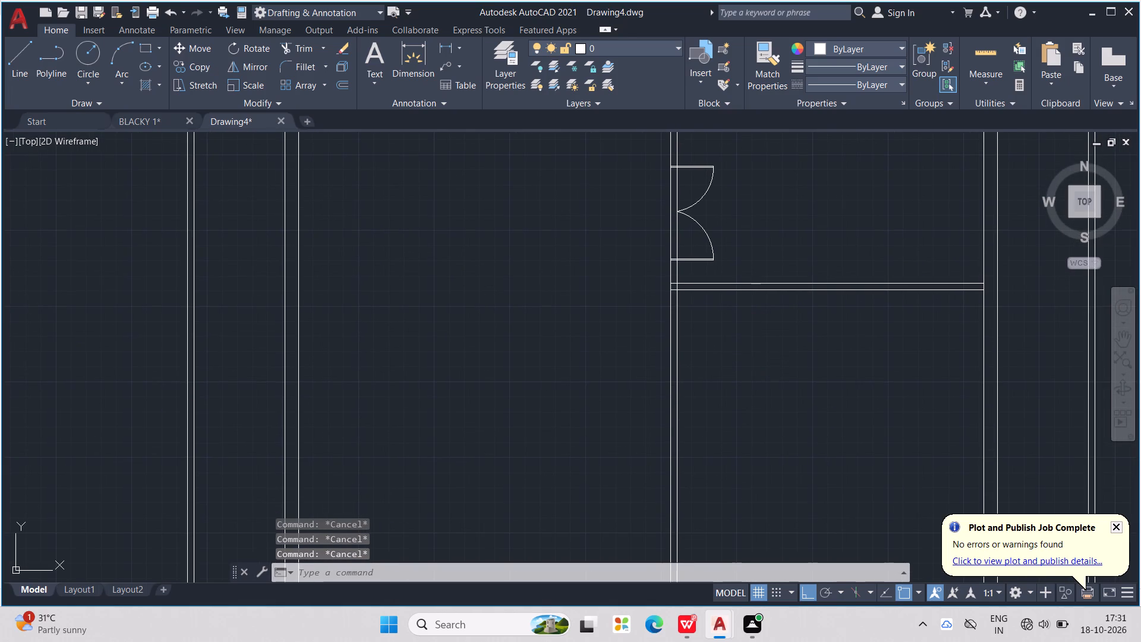
Trim the partition lines running below the 17' deep room's lower partition and the overlapping lines at their corner.
{"action": "key", "text": "Escape"}
{"action": "key", "text": "Escape"}
{"action": "key", "text": "Escape"}
{"action": "key", "text": "Escape"}
{"action": "key", "text": "Escape"}
{"action": "key", "text": "Escape"}
{"action": "key", "text": "Escape"}
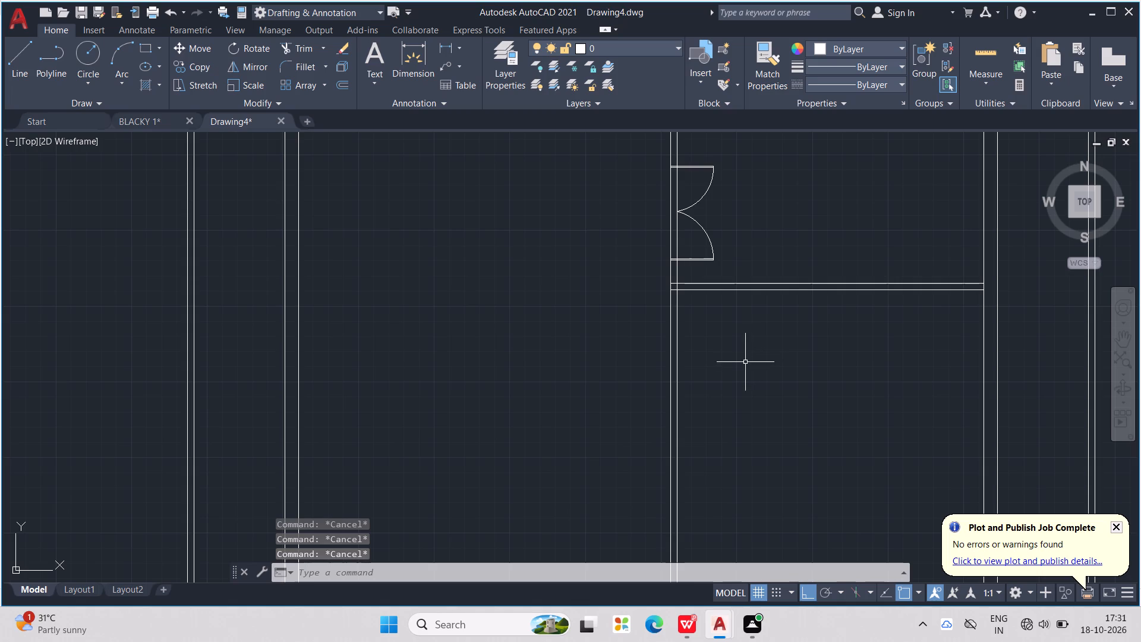
{"action": "type", "text": "TR"}
{"action": "key", "text": "Return"}
{"action": "left_click_drag", "start_coordinate": [748, 382], "coordinate": [627, 404]}
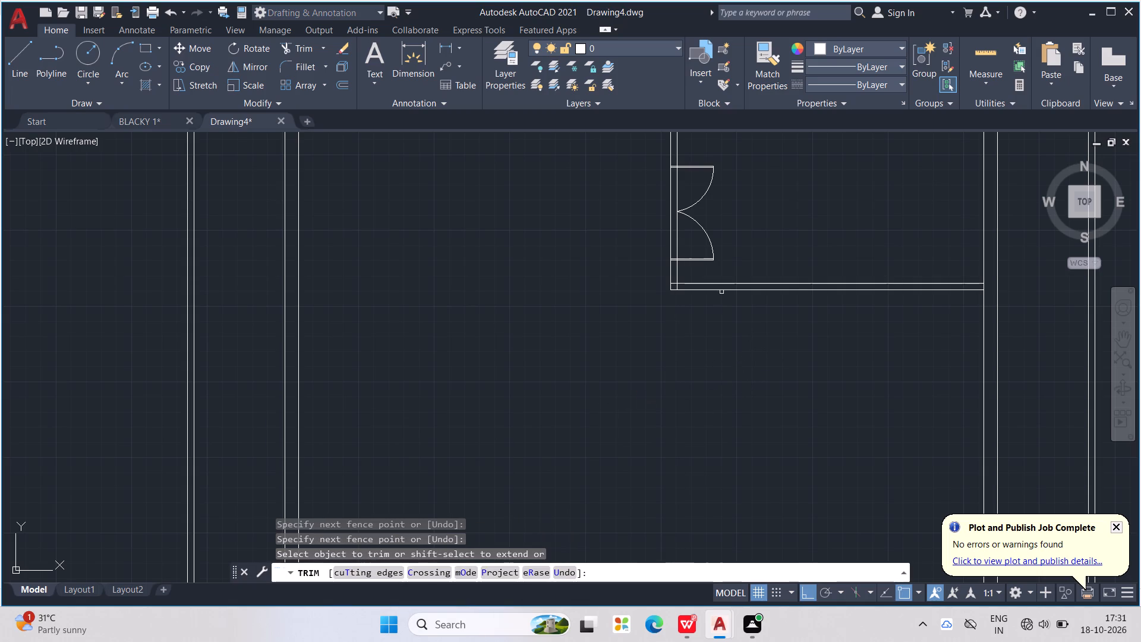
{"action": "scroll", "coordinate": [690, 279], "scroll_direction": "up", "scroll_amount": 4}
{"action": "left_click_drag", "start_coordinate": [642, 282], "coordinate": [670, 311]}
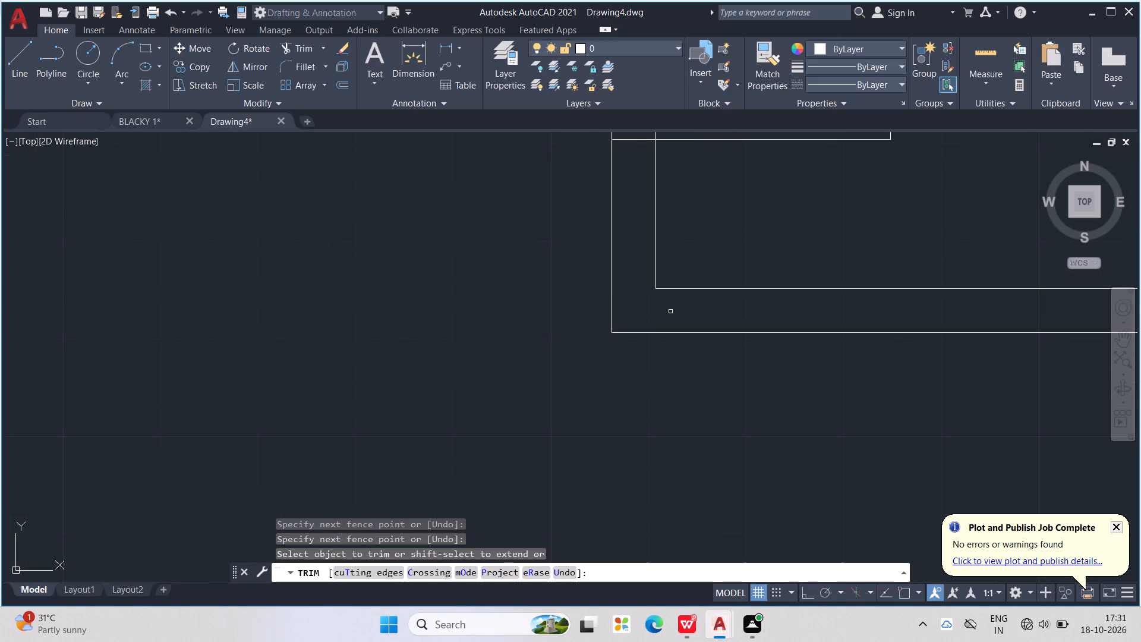
Trim both partition lines across the 17' deep room's double-door opening, between the two leaves.
{"action": "scroll", "coordinate": [673, 311], "scroll_direction": "down", "scroll_amount": 1}
{"action": "middle_click_drag", "start_coordinate": [650, 405], "coordinate": [614, 524]}
{"action": "scroll", "coordinate": [650, 405], "scroll_direction": "down", "scroll_amount": 1}
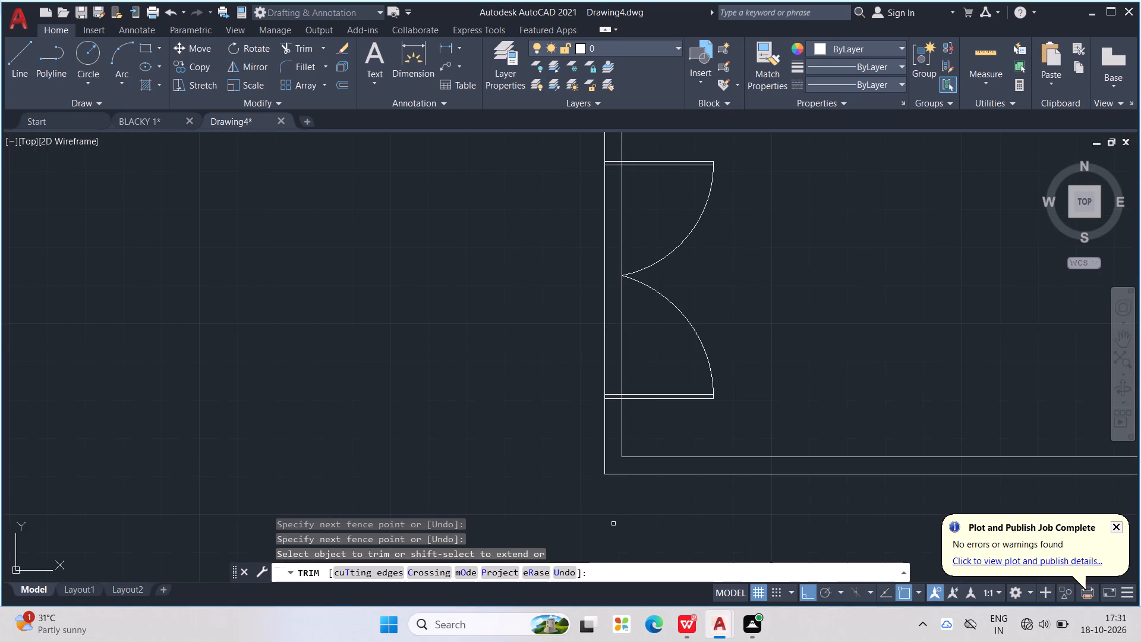
{"action": "left_click", "coordinate": [632, 333]}
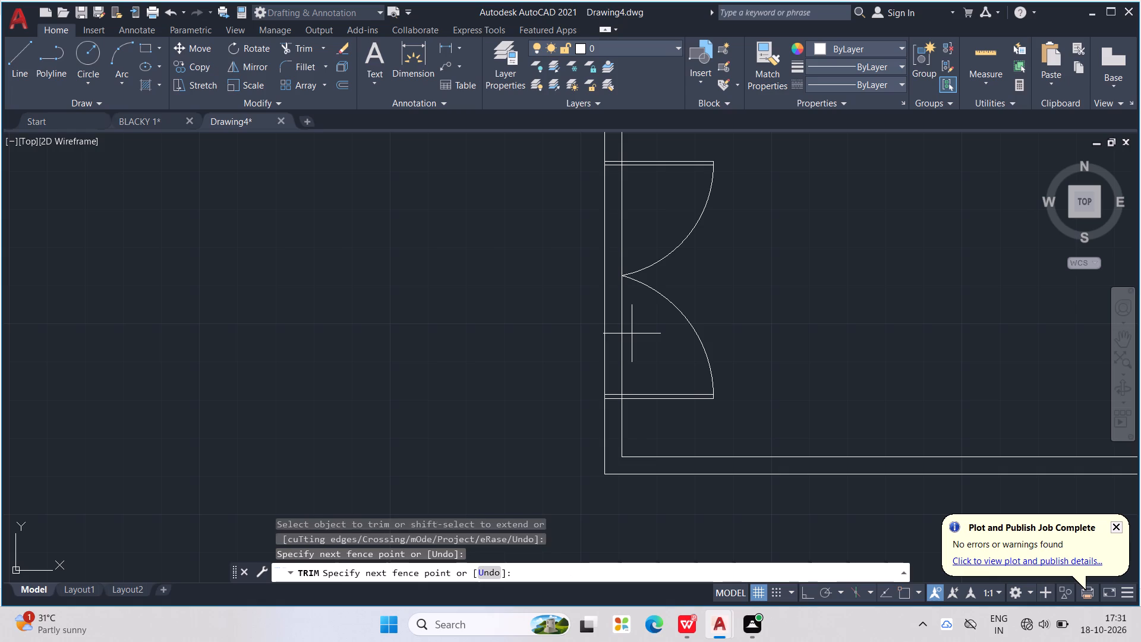
{"action": "left_click_drag", "start_coordinate": [628, 333], "coordinate": [592, 341]}
{"action": "left_click_drag", "start_coordinate": [591, 341], "coordinate": [641, 341]}
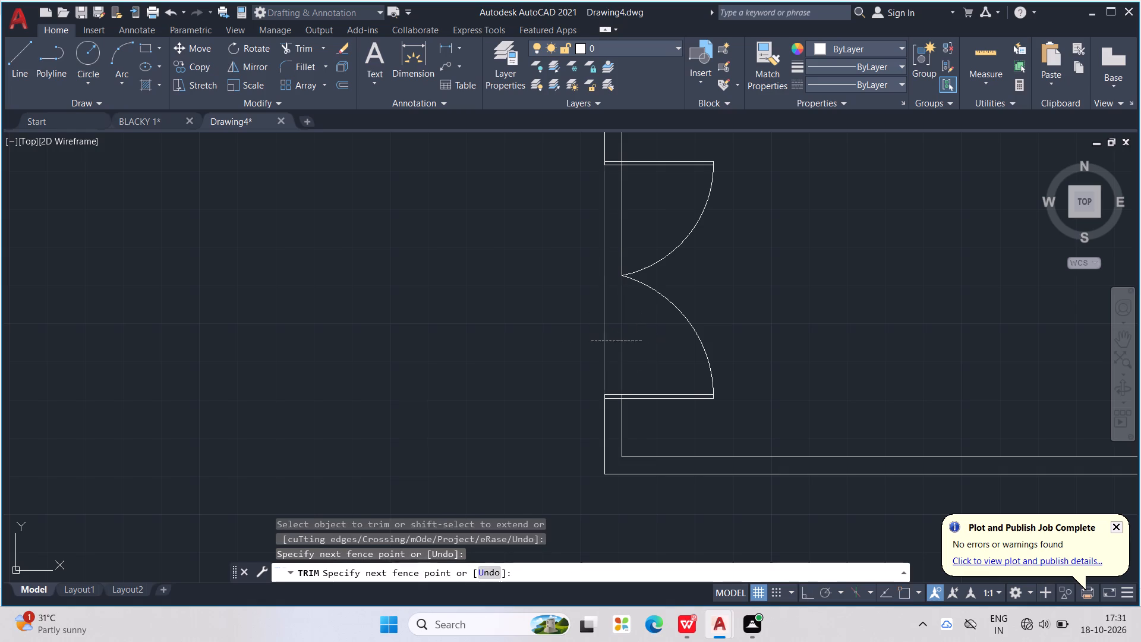
{"action": "left_click_drag", "start_coordinate": [632, 225], "coordinate": [608, 231]}
Trim the overlapping lines where the double door's lower and upper leaves cross the inner partition line.
{"action": "scroll", "coordinate": [605, 233], "scroll_direction": "down", "scroll_amount": 3}
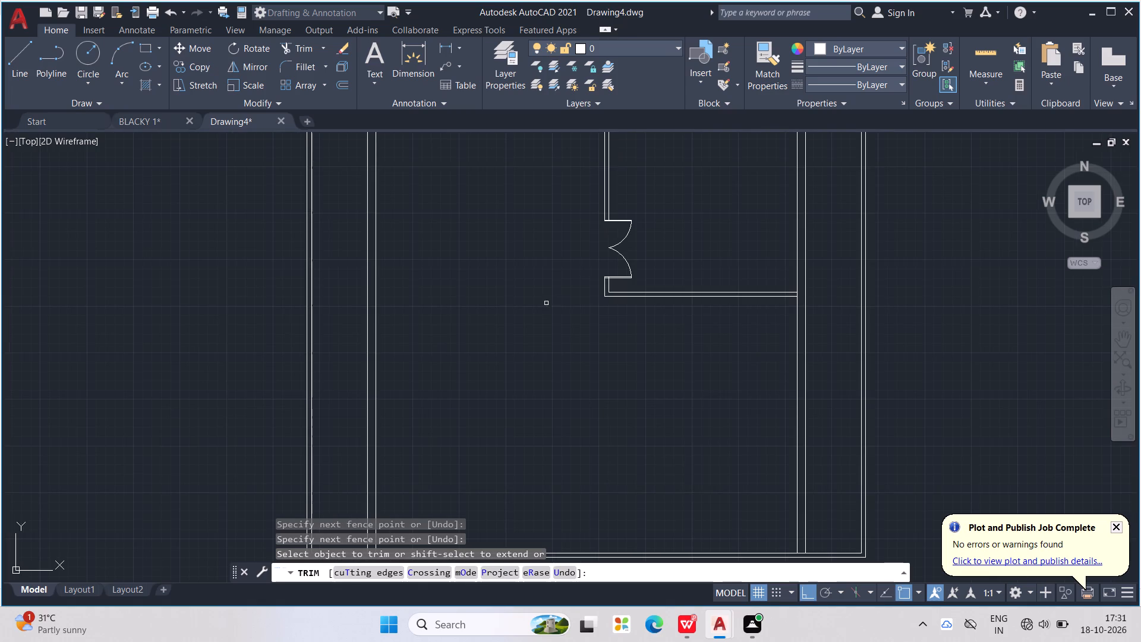
{"action": "scroll", "coordinate": [629, 278], "scroll_direction": "up", "scroll_amount": 4}
{"action": "left_click", "coordinate": [531, 282]}
{"action": "scroll", "coordinate": [547, 279], "scroll_direction": "up", "scroll_amount": 1}
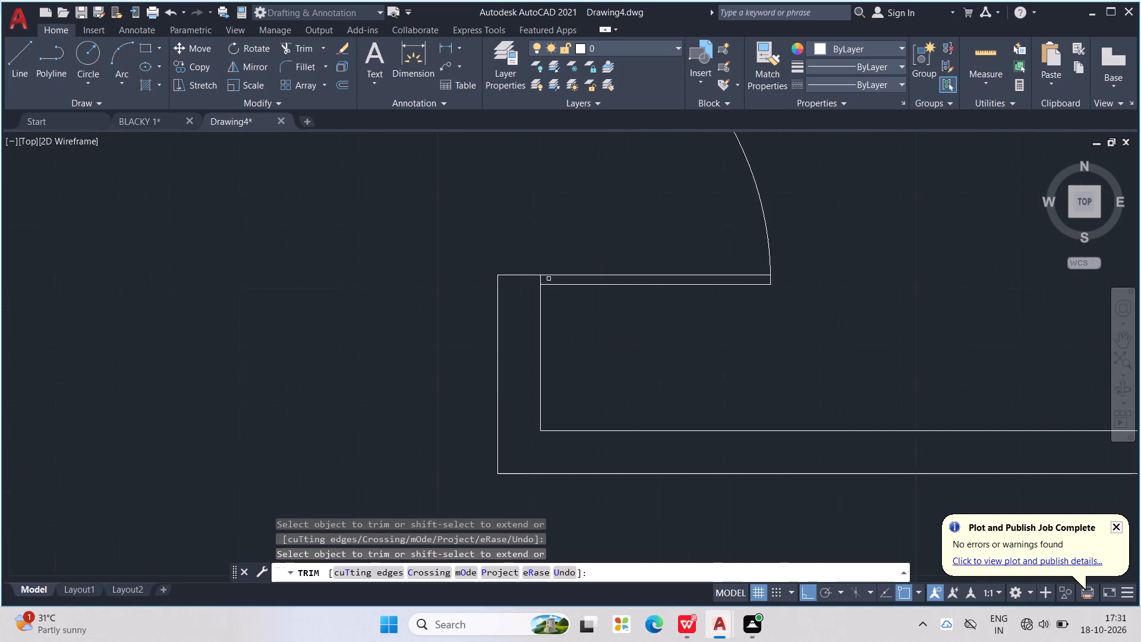
{"action": "scroll", "coordinate": [550, 279], "scroll_direction": "up", "scroll_amount": 1}
{"action": "left_click", "coordinate": [530, 282]}
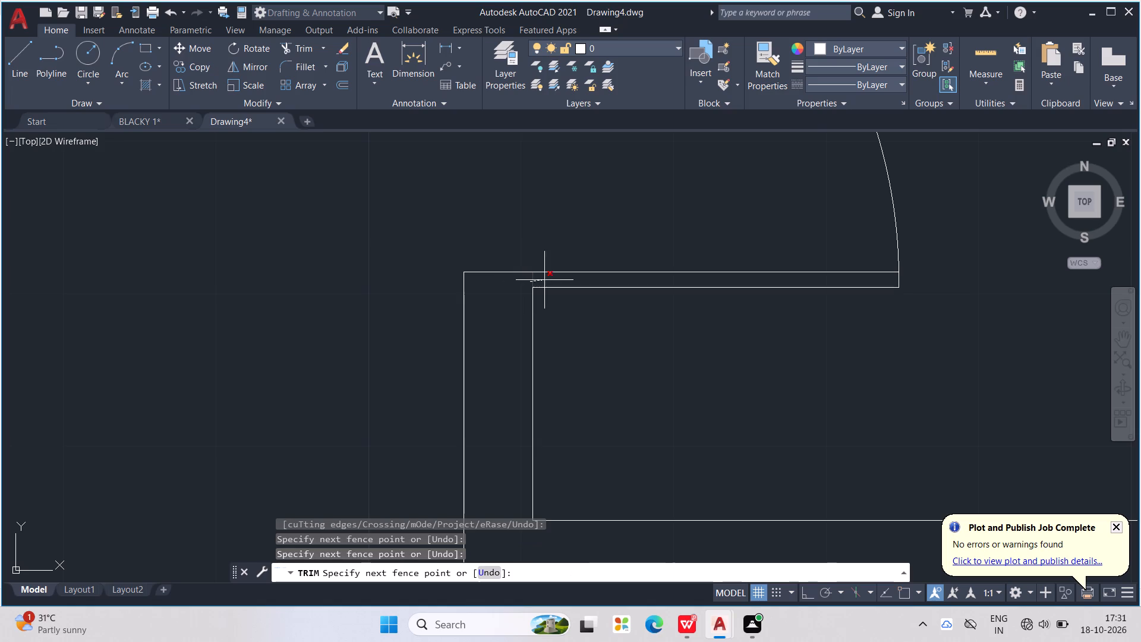
{"action": "left_click", "coordinate": [546, 279]}
{"action": "scroll", "coordinate": [546, 279], "scroll_direction": "down", "scroll_amount": 3}
{"action": "middle_click_drag", "start_coordinate": [633, 344], "coordinate": [638, 455]}
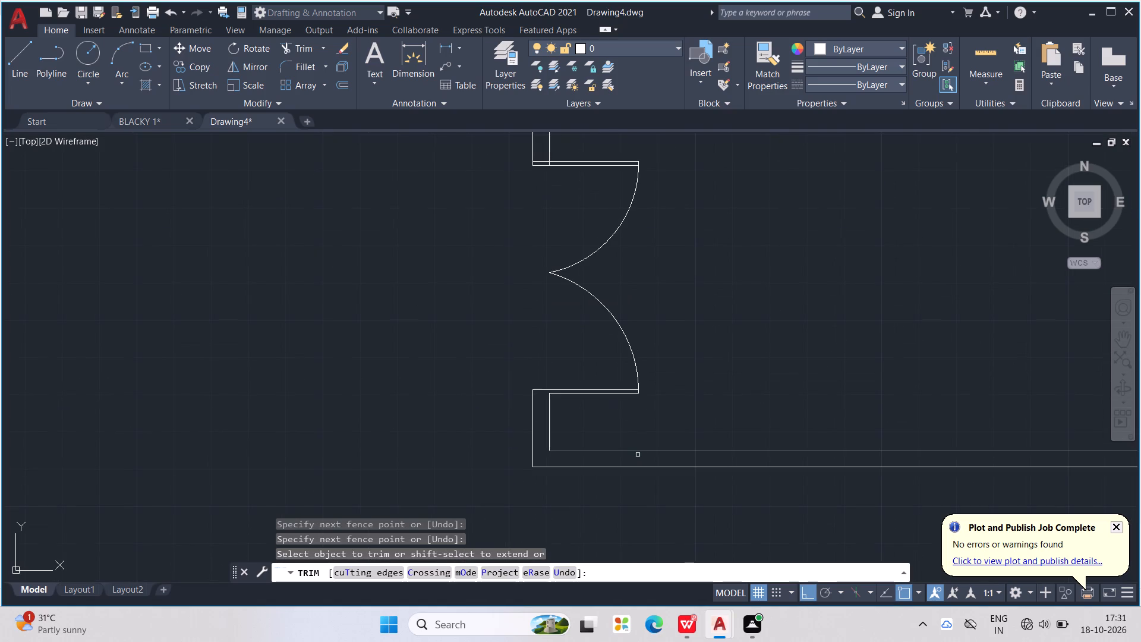
{"action": "scroll", "coordinate": [695, 357], "scroll_direction": "down", "scroll_amount": 1}
{"action": "middle_click_drag", "start_coordinate": [698, 360], "coordinate": [723, 438]}
{"action": "scroll", "coordinate": [639, 328], "scroll_direction": "up", "scroll_amount": 4}
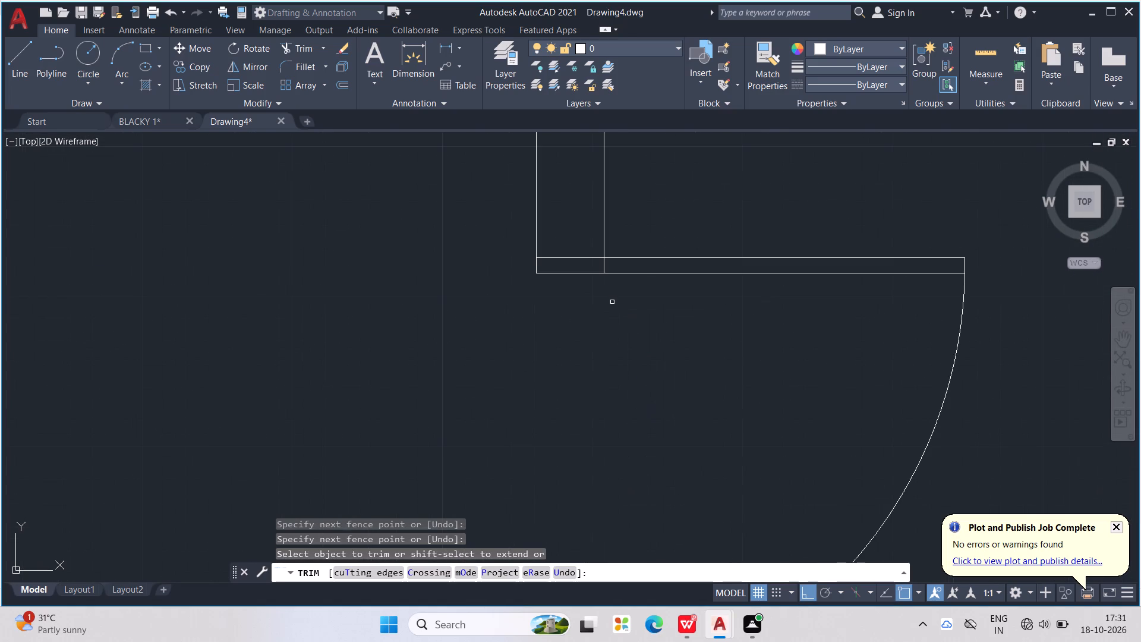
{"action": "left_click", "coordinate": [588, 259]}
{"action": "left_click", "coordinate": [604, 262]}
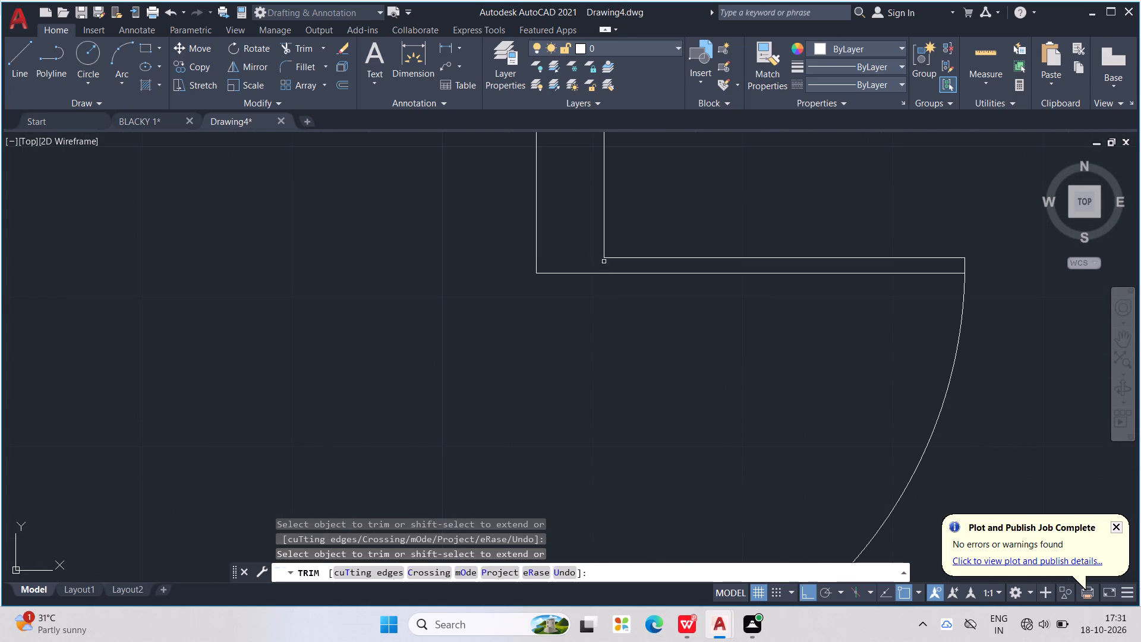
Trim the overlapping wall and leaf lines at both leaves of the double door in the room above.
{"action": "scroll", "coordinate": [614, 259], "scroll_direction": "down", "scroll_amount": 4}
{"action": "middle_click_drag", "start_coordinate": [591, 317], "coordinate": [542, 581]}
{"action": "scroll", "coordinate": [541, 581], "scroll_direction": "down", "scroll_amount": 1}
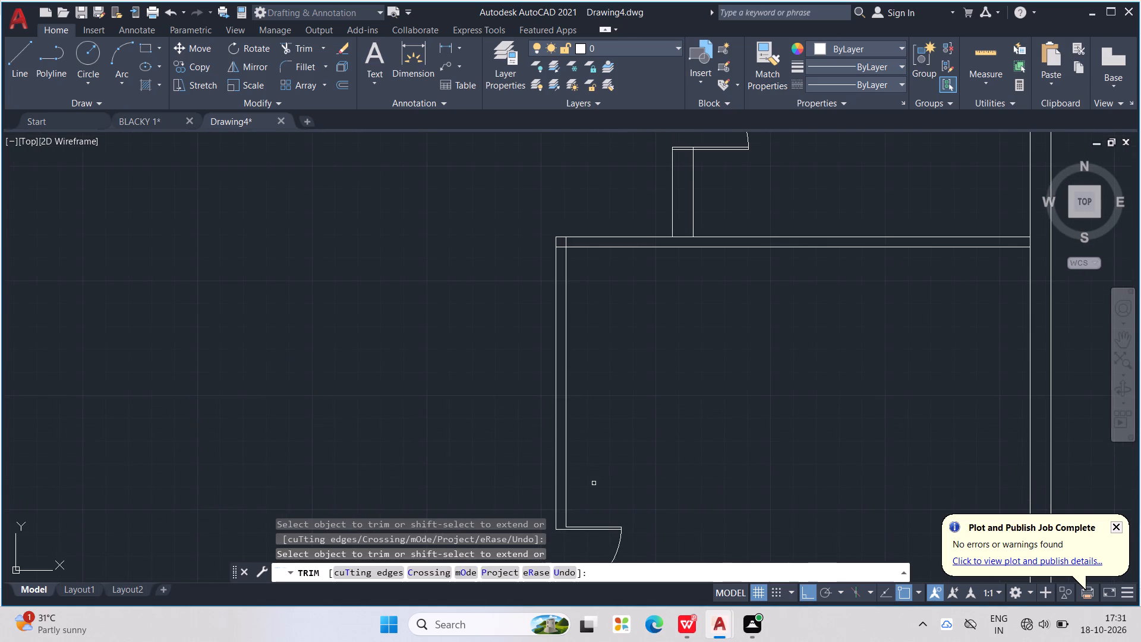
{"action": "middle_click_drag", "start_coordinate": [666, 265], "coordinate": [689, 448]}
{"action": "scroll", "coordinate": [710, 329], "scroll_direction": "up", "scroll_amount": 5}
{"action": "left_click", "coordinate": [768, 344]}
{"action": "left_click_drag", "start_coordinate": [710, 341], "coordinate": [704, 361]}
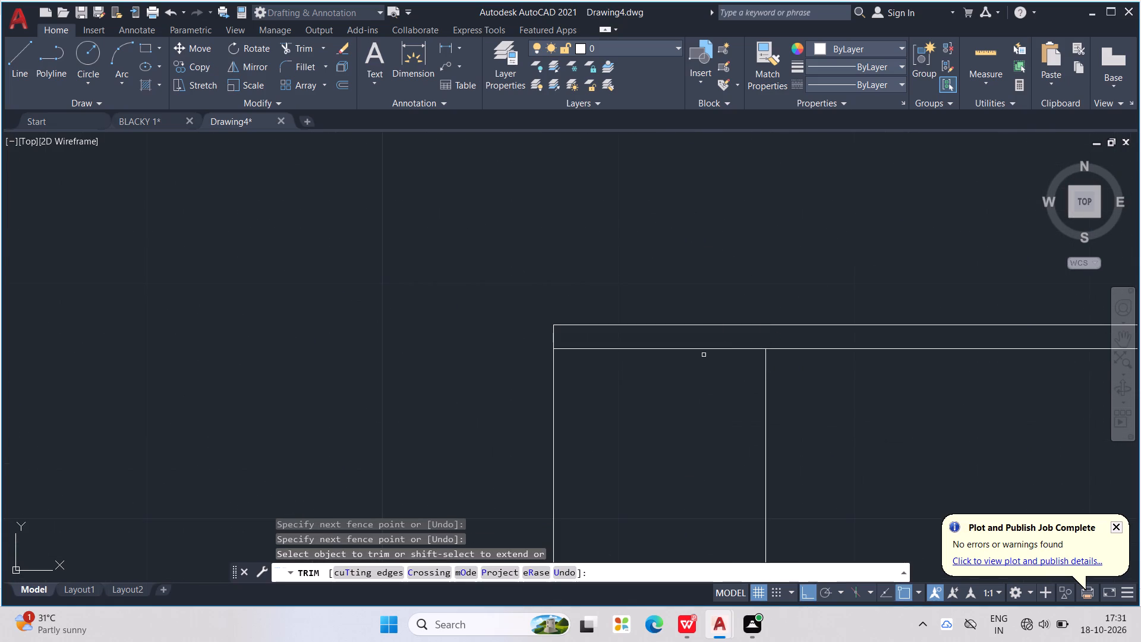
{"action": "left_click_drag", "start_coordinate": [704, 354], "coordinate": [705, 344]}
{"action": "scroll", "coordinate": [705, 343], "scroll_direction": "down", "scroll_amount": 5}
{"action": "middle_click_drag", "start_coordinate": [699, 316], "coordinate": [701, 335]}
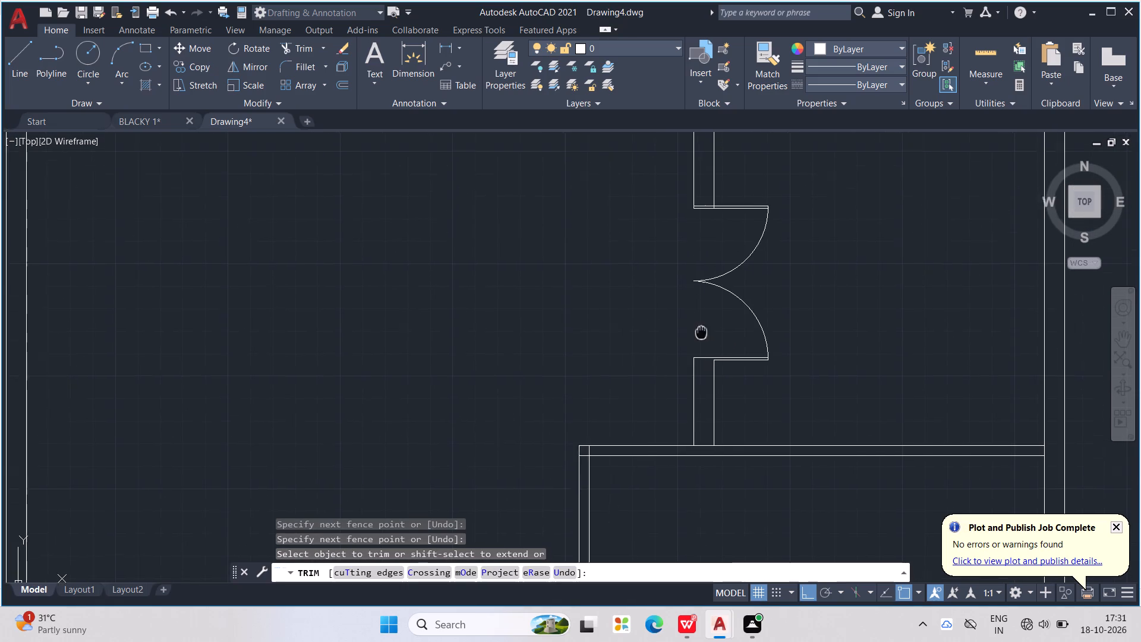
{"action": "middle_click_drag", "start_coordinate": [701, 335], "coordinate": [665, 481]}
{"action": "scroll", "coordinate": [676, 362], "scroll_direction": "up", "scroll_amount": 7}
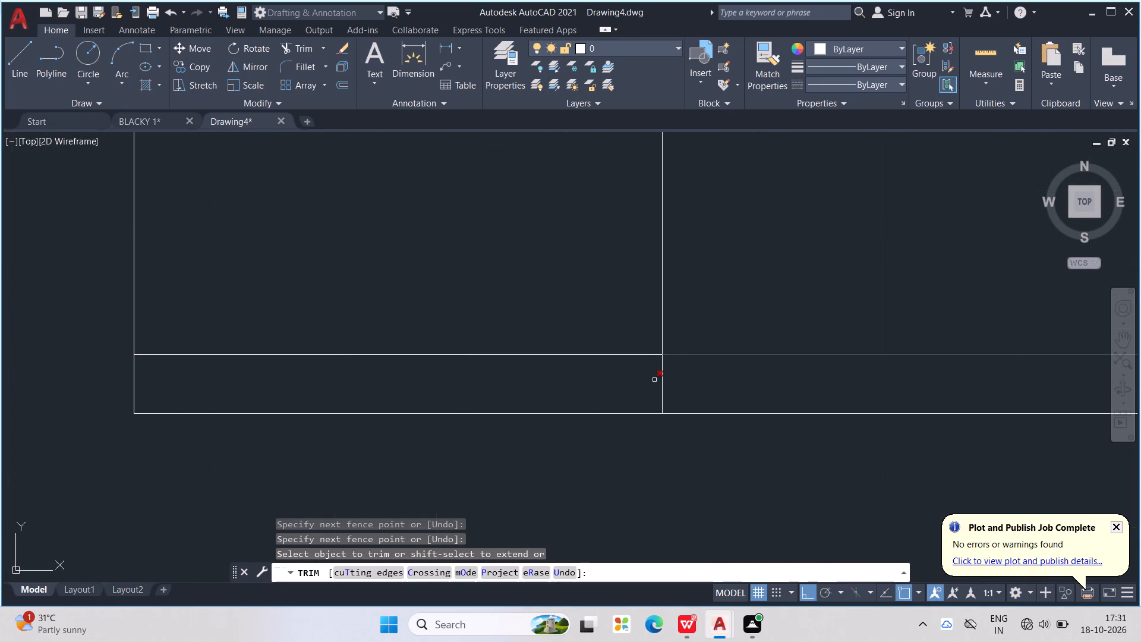
{"action": "left_click_drag", "start_coordinate": [650, 386], "coordinate": [682, 388]}
{"action": "left_click_drag", "start_coordinate": [622, 332], "coordinate": [622, 371]}
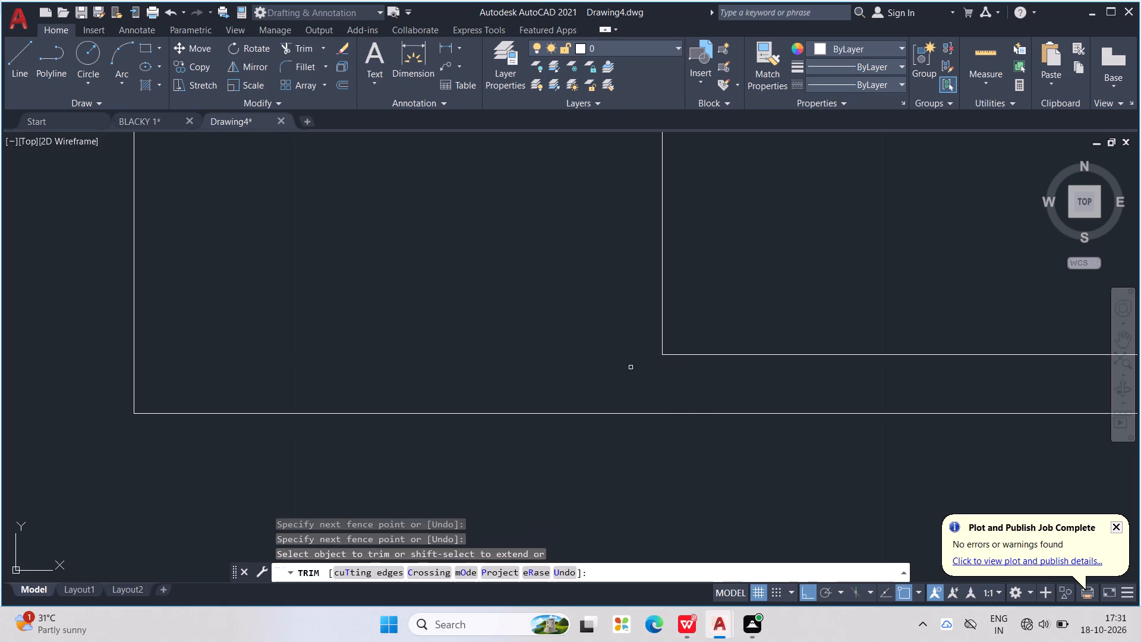
Trim the overlapping lines where the horizontal partition above that double door meets the wall, leaving an open junction.
{"action": "scroll", "coordinate": [632, 366], "scroll_direction": "down", "scroll_amount": 6}
{"action": "scroll", "coordinate": [579, 415], "scroll_direction": "down", "scroll_amount": 1}
{"action": "middle_click_drag", "start_coordinate": [580, 412], "coordinate": [665, 370]}
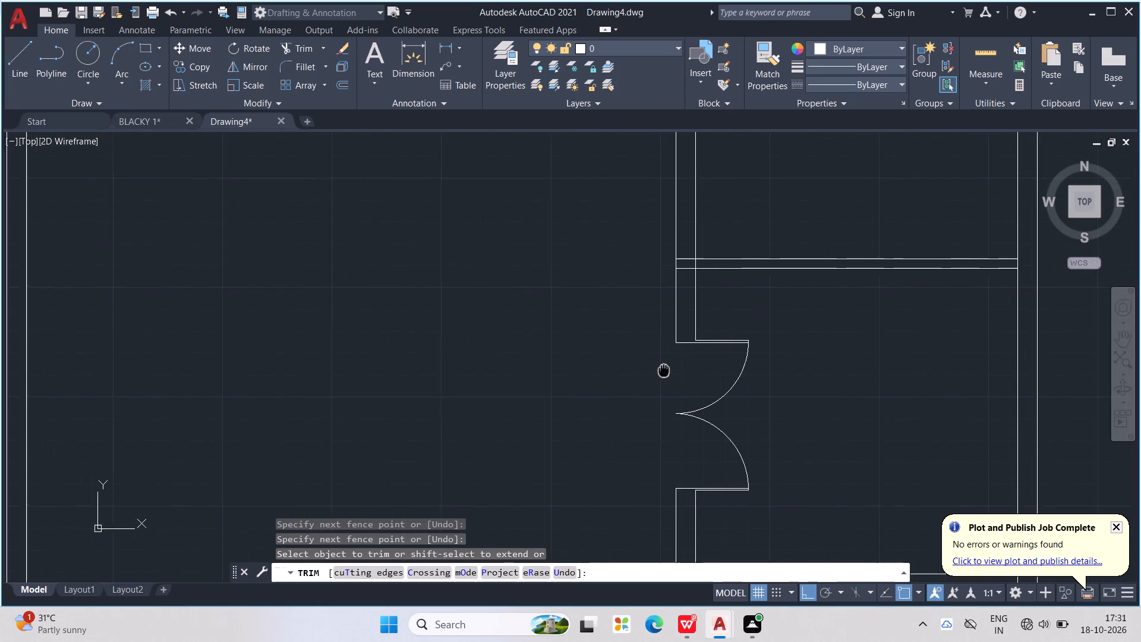
{"action": "middle_click_drag", "start_coordinate": [665, 370], "coordinate": [681, 387]}
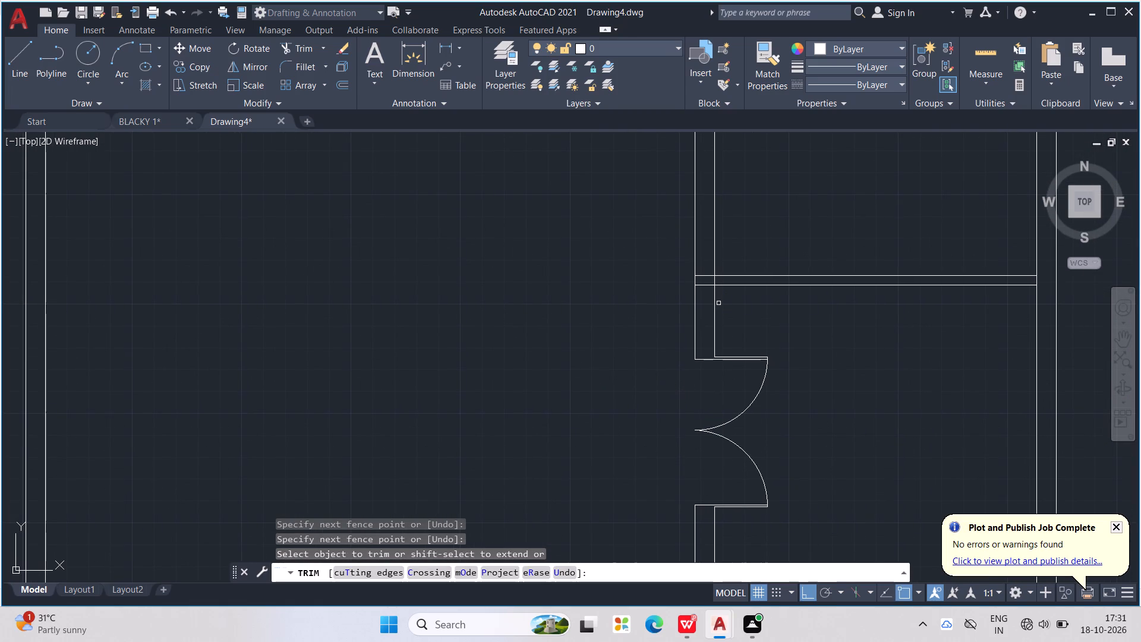
{"action": "scroll", "coordinate": [708, 281], "scroll_direction": "up", "scroll_amount": 1}
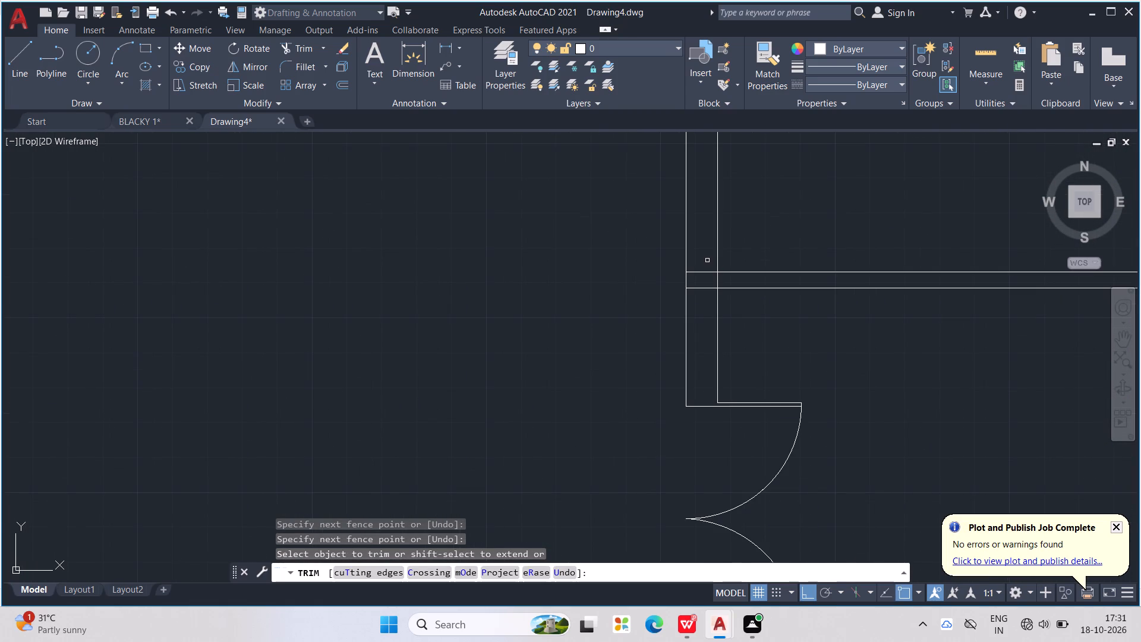
{"action": "scroll", "coordinate": [706, 260], "scroll_direction": "up", "scroll_amount": 3}
{"action": "left_click_drag", "start_coordinate": [698, 272], "coordinate": [685, 387]}
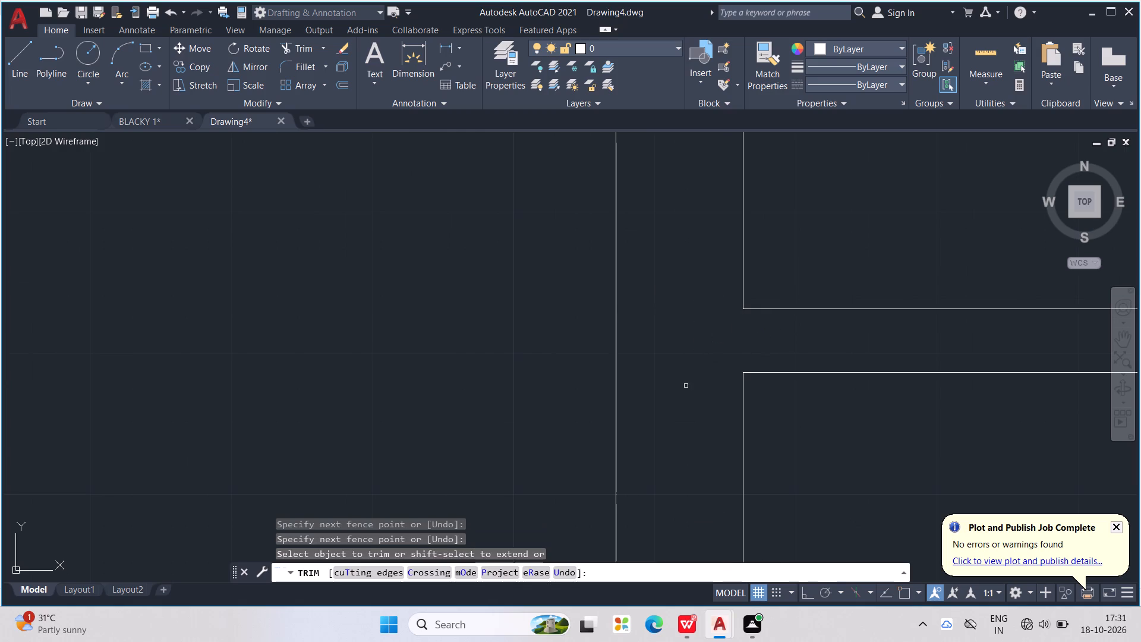
Trim the overlapping lines where the next partition up and the single-door leaf just above it meet the wall.
{"action": "scroll", "coordinate": [688, 376], "scroll_direction": "down", "scroll_amount": 7}
{"action": "scroll", "coordinate": [702, 309], "scroll_direction": "up", "scroll_amount": 5}
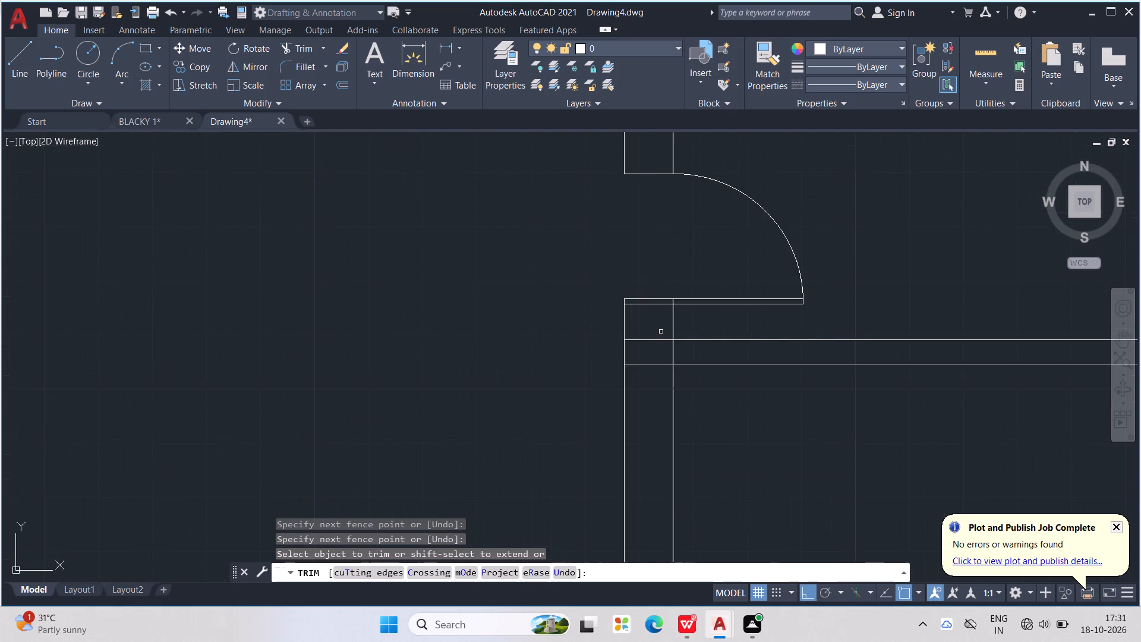
{"action": "scroll", "coordinate": [663, 331], "scroll_direction": "up", "scroll_amount": 3}
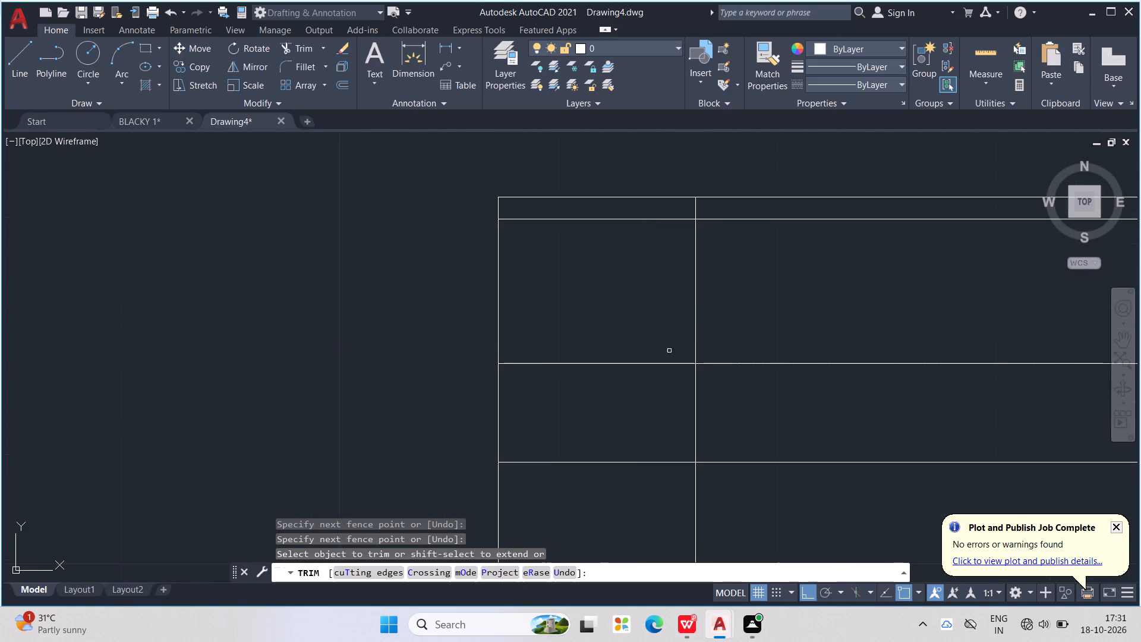
{"action": "left_click_drag", "start_coordinate": [756, 422], "coordinate": [661, 505]}
{"action": "scroll", "coordinate": [672, 435], "scroll_direction": "down", "scroll_amount": 3}
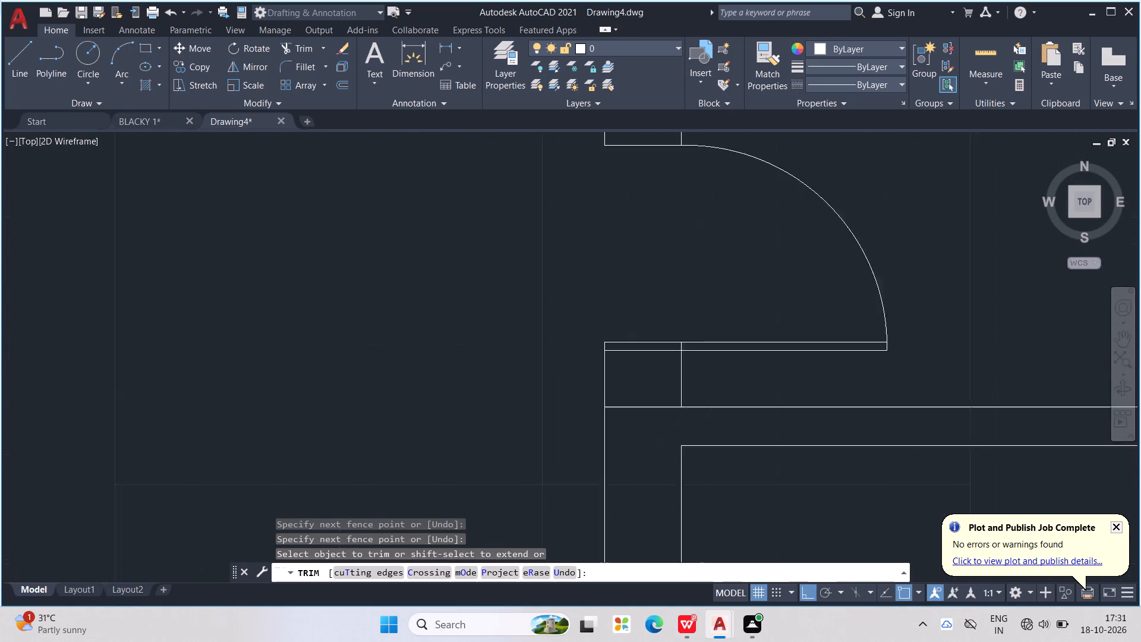
{"action": "scroll", "coordinate": [657, 388], "scroll_direction": "up", "scroll_amount": 3}
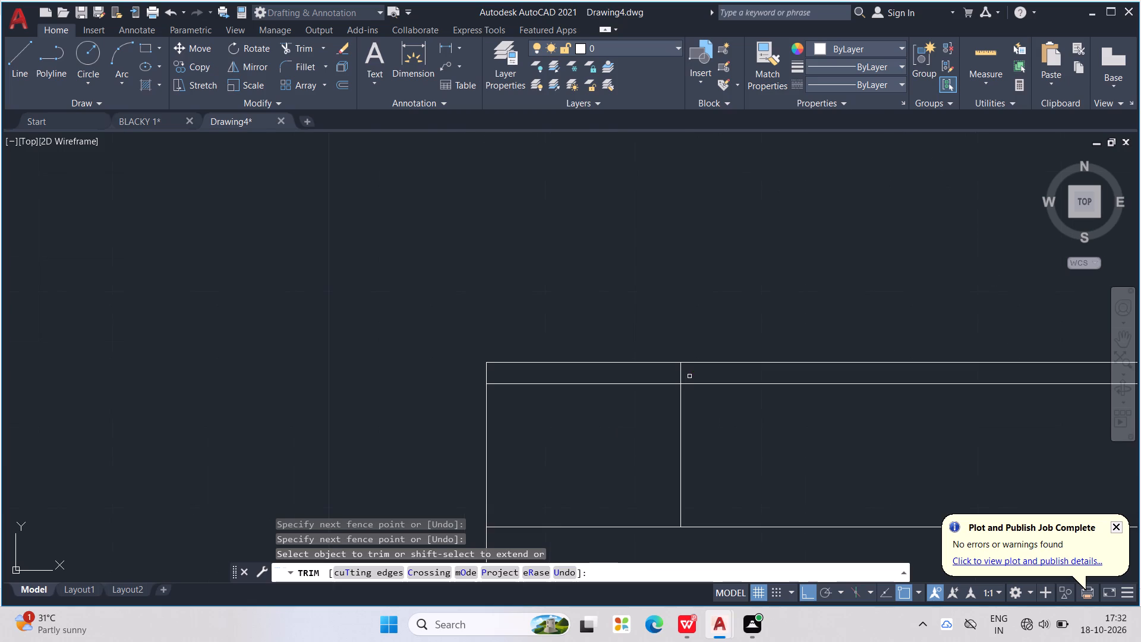
{"action": "left_click_drag", "start_coordinate": [689, 376], "coordinate": [644, 408]}
{"action": "scroll", "coordinate": [651, 400], "scroll_direction": "down", "scroll_amount": 6}
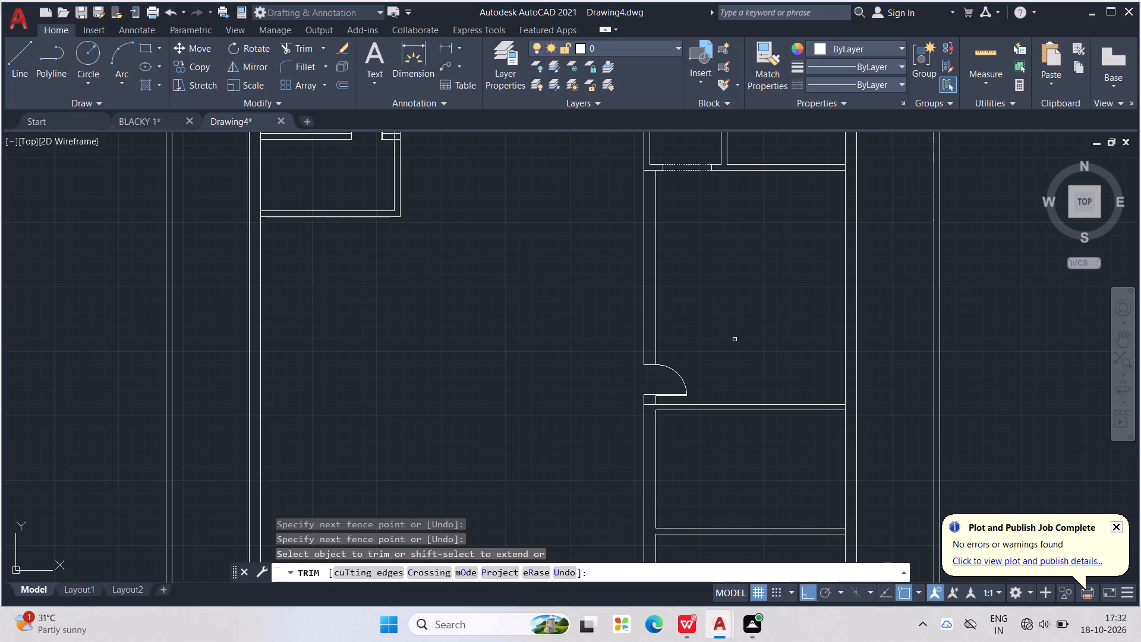
Trim the overlapping partition and leaf lines at the single door between the two small rooms in the plan's upper-right corner.
{"action": "scroll", "coordinate": [740, 331], "scroll_direction": "down", "scroll_amount": 1}
{"action": "scroll", "coordinate": [711, 200], "scroll_direction": "up", "scroll_amount": 3}
{"action": "middle_click_drag", "start_coordinate": [718, 248], "coordinate": [700, 483]}
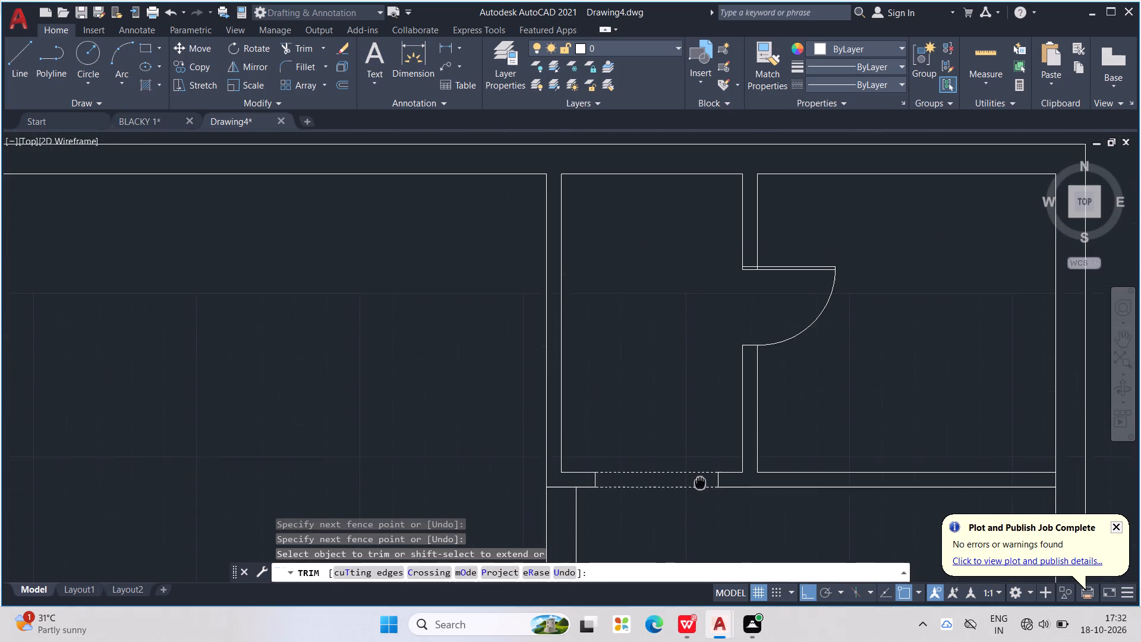
{"action": "middle_click_drag", "start_coordinate": [700, 483], "coordinate": [700, 499]}
{"action": "scroll", "coordinate": [700, 499], "scroll_direction": "down", "scroll_amount": 1}
{"action": "scroll", "coordinate": [751, 335], "scroll_direction": "up", "scroll_amount": 2}
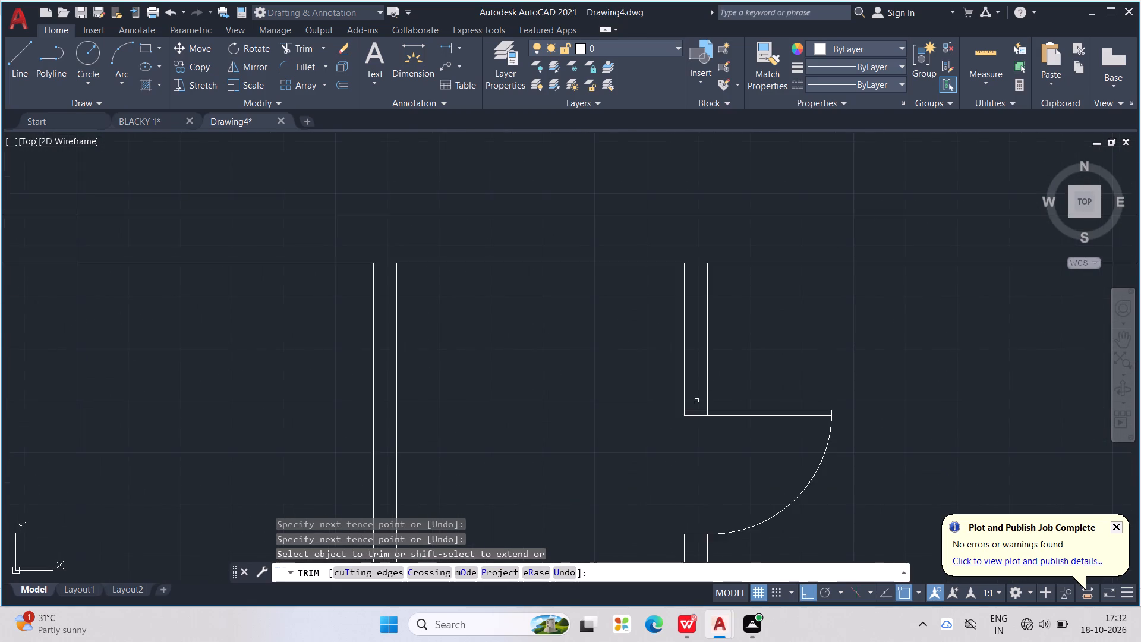
{"action": "scroll", "coordinate": [695, 404], "scroll_direction": "up", "scroll_amount": 3}
{"action": "left_click_drag", "start_coordinate": [712, 423], "coordinate": [738, 427]}
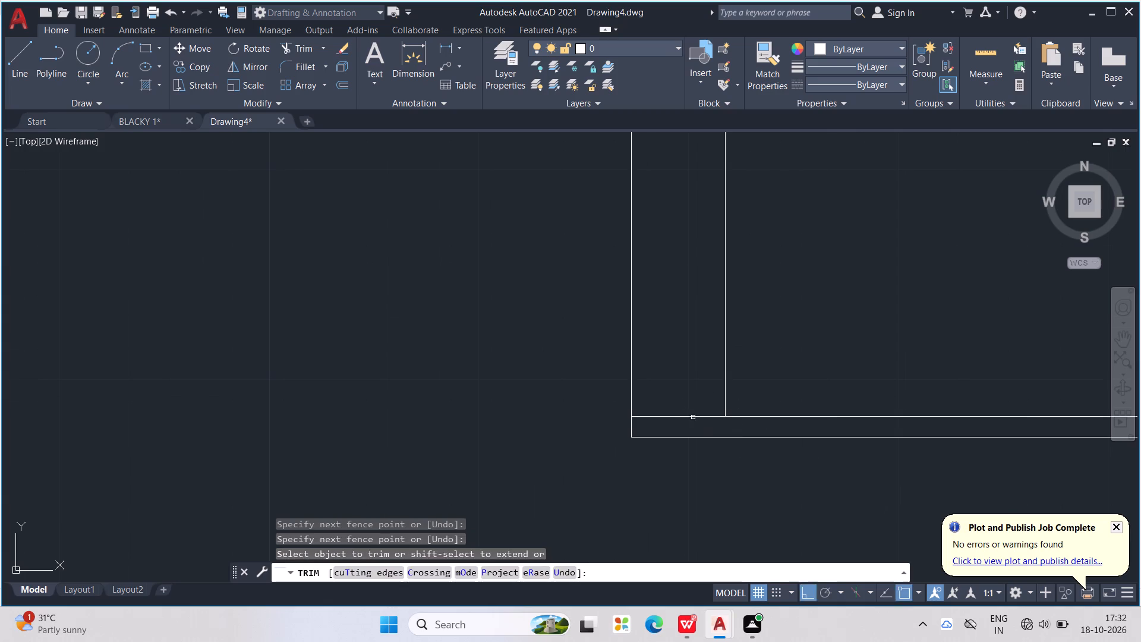
{"action": "left_click_drag", "start_coordinate": [682, 402], "coordinate": [692, 422]}
{"action": "scroll", "coordinate": [694, 395], "scroll_direction": "down", "scroll_amount": 5}
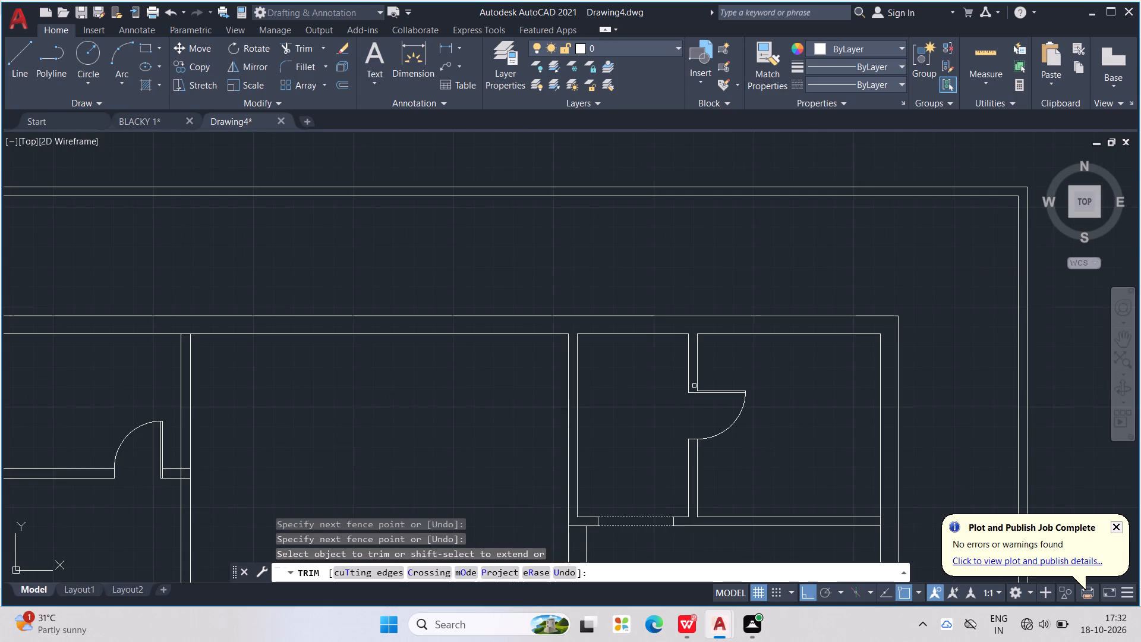
In the upper-left rooms, trim the door leaf line inside the partition and the overlaps where that partition meets the vertical one.
{"action": "middle_click_drag", "start_coordinate": [553, 407], "coordinate": [988, 404]}
{"action": "scroll", "coordinate": [553, 407], "scroll_direction": "down", "scroll_amount": 1}
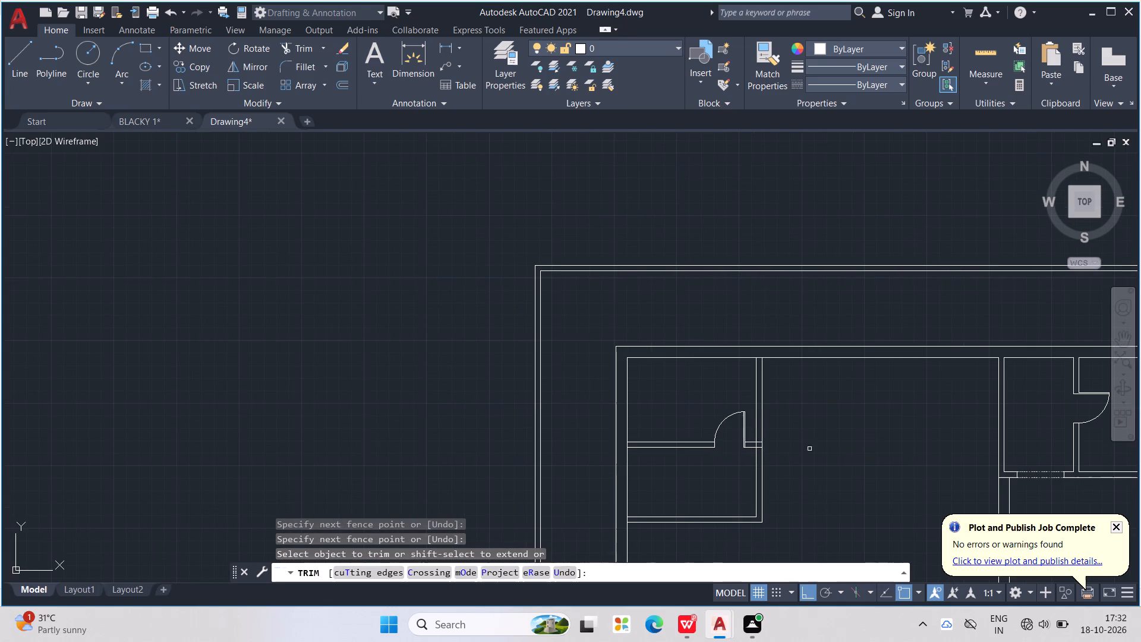
{"action": "scroll", "coordinate": [755, 450], "scroll_direction": "up", "scroll_amount": 8}
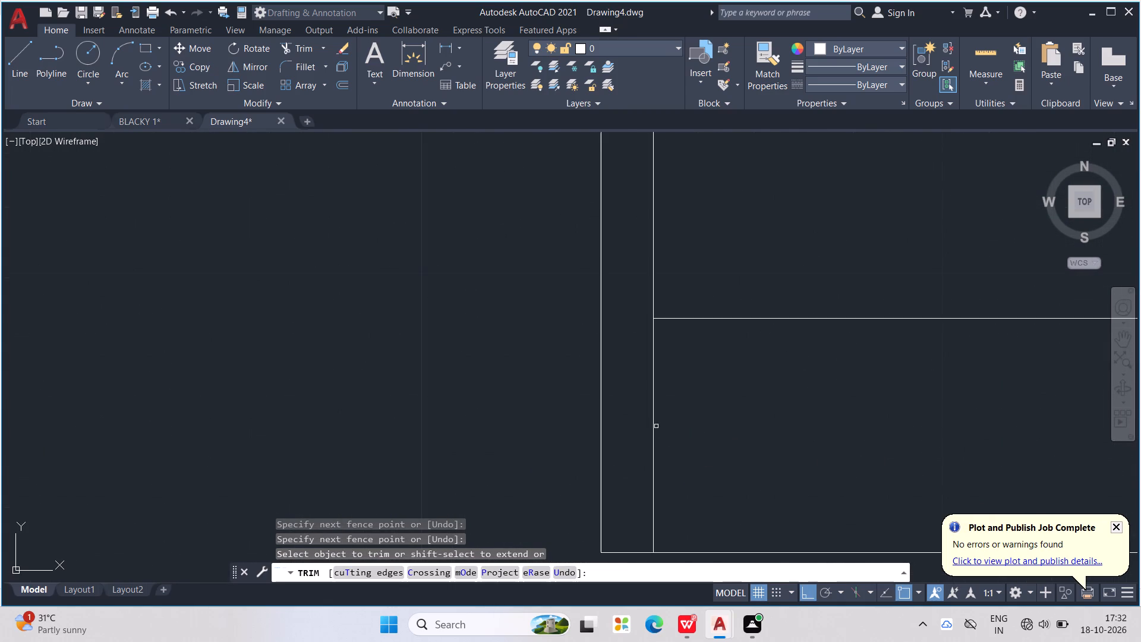
{"action": "left_click", "coordinate": [653, 417]}
{"action": "scroll", "coordinate": [653, 414], "scroll_direction": "down", "scroll_amount": 4}
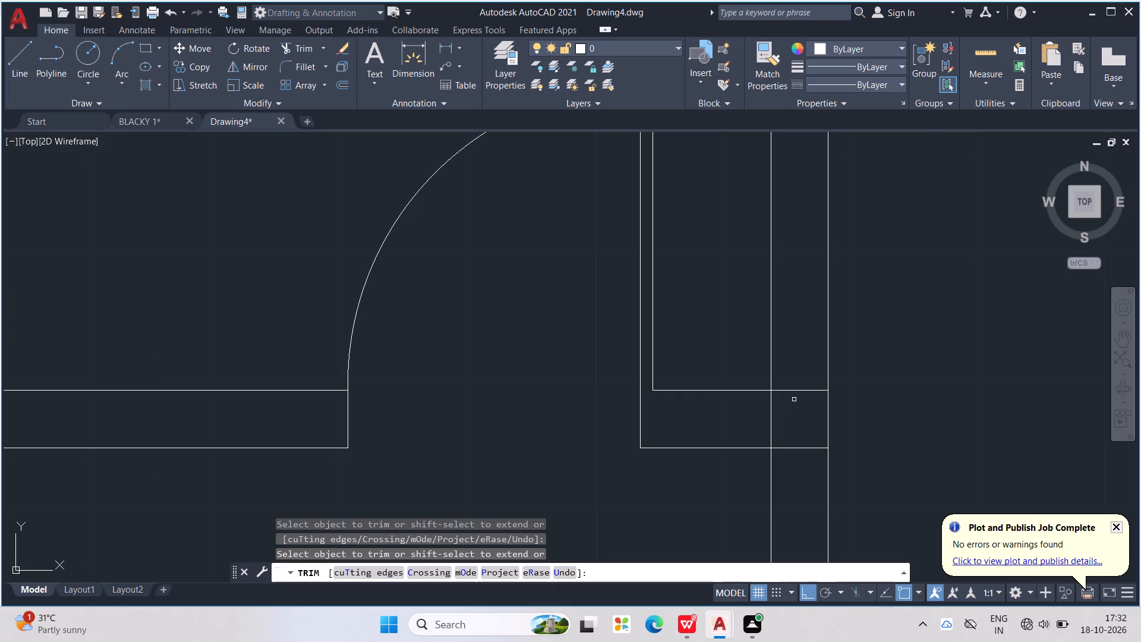
{"action": "left_click_drag", "start_coordinate": [806, 375], "coordinate": [799, 473]}
Trim the top wall's inner line between the two faces of the upper-left room's vertical partition.
{"action": "scroll", "coordinate": [800, 450], "scroll_direction": "down", "scroll_amount": 3}
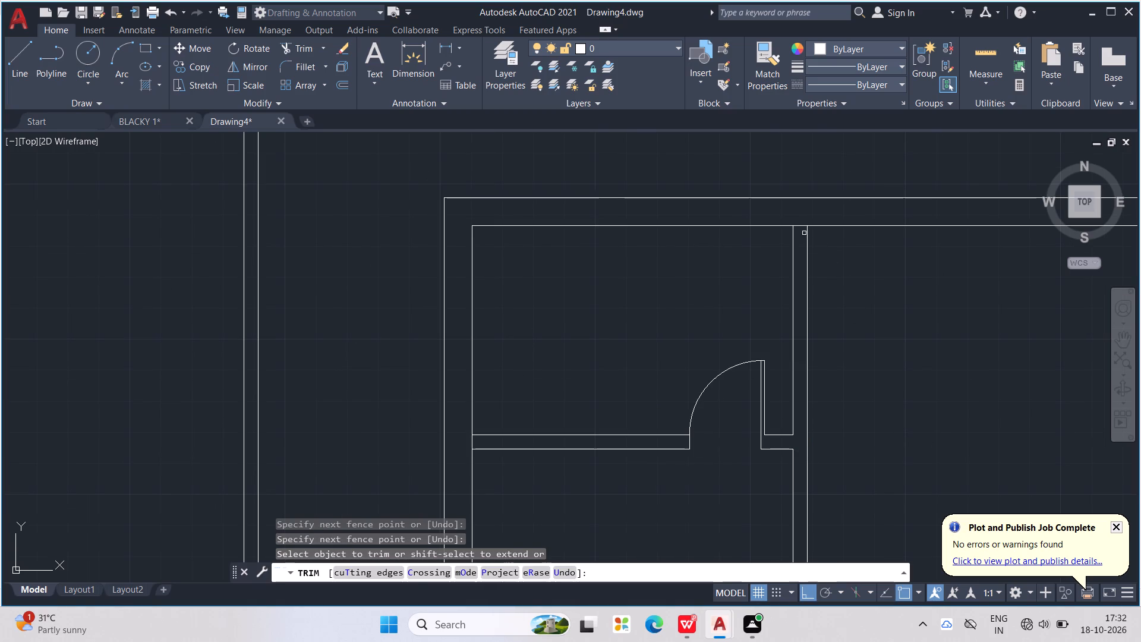
{"action": "left_click", "coordinate": [801, 227]}
Trim the left wall's inner line between the faces of both horizontal partitions of the upper-left rooms.
{"action": "scroll", "coordinate": [460, 443], "scroll_direction": "up", "scroll_amount": 1}
{"action": "left_click_drag", "start_coordinate": [462, 443], "coordinate": [500, 442]}
{"action": "scroll", "coordinate": [509, 440], "scroll_direction": "down", "scroll_amount": 1}
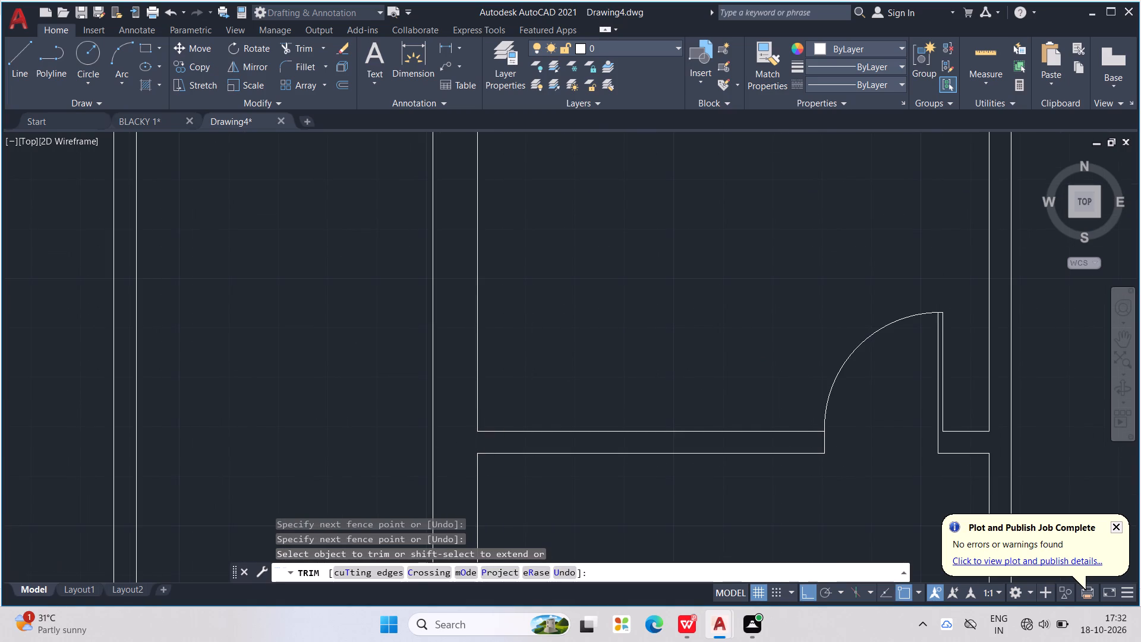
{"action": "scroll", "coordinate": [509, 440], "scroll_direction": "down", "scroll_amount": 2}
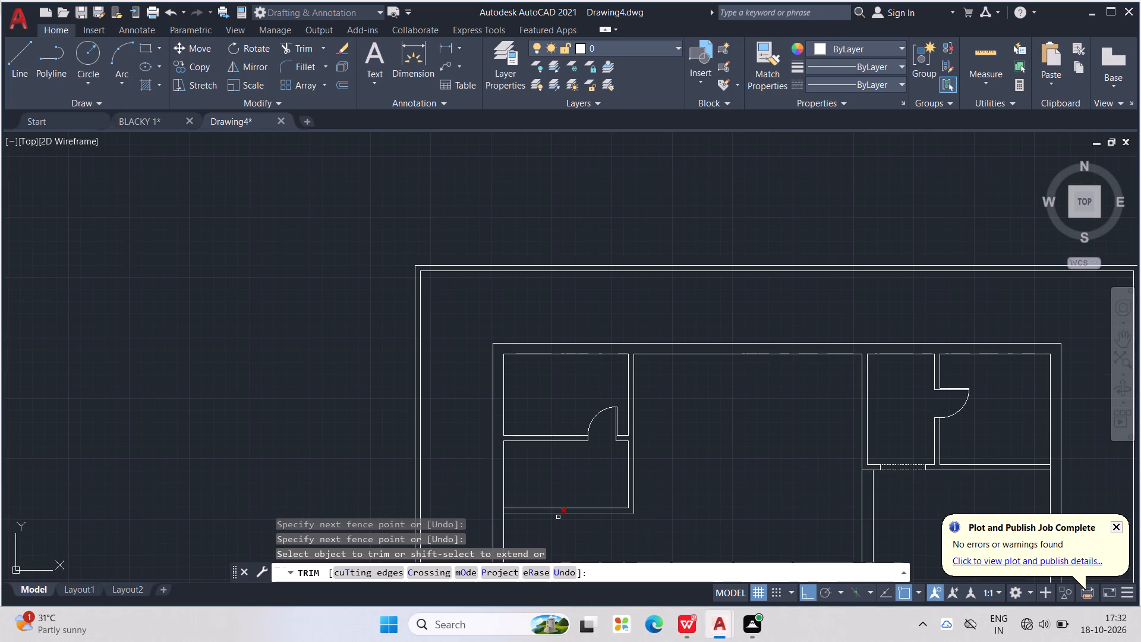
{"action": "scroll", "coordinate": [542, 514], "scroll_direction": "up", "scroll_amount": 2}
{"action": "scroll", "coordinate": [442, 501], "scroll_direction": "up", "scroll_amount": 1}
{"action": "left_click_drag", "start_coordinate": [442, 502], "coordinate": [425, 496]}
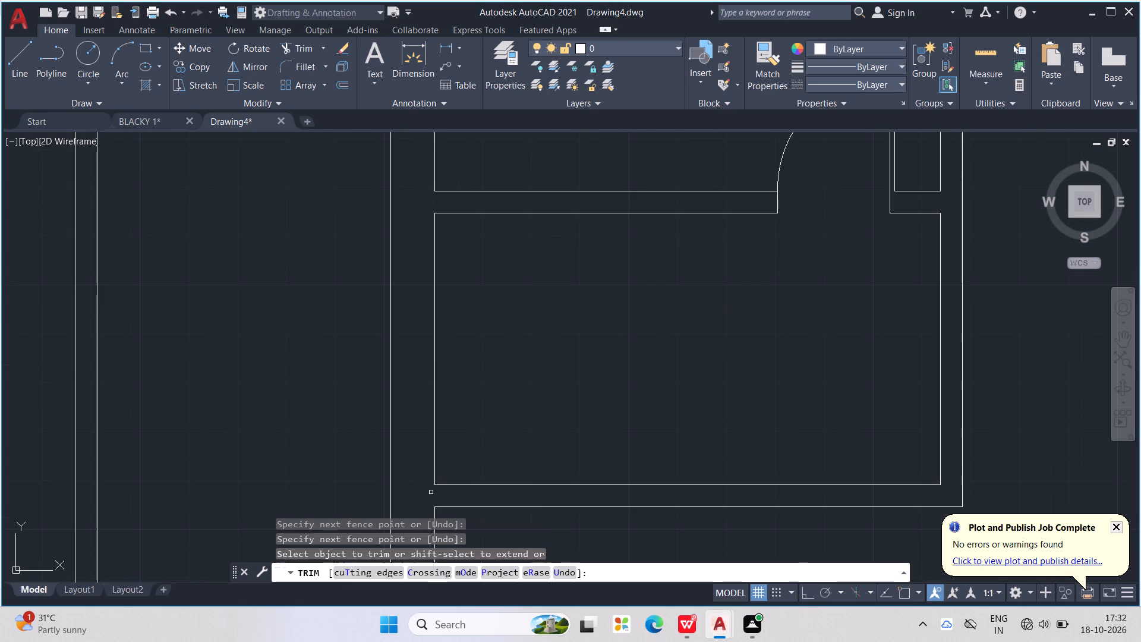
Trim the overlap where the horizontal partition just below the right-hand single door meets the vertical wall.
{"action": "scroll", "coordinate": [437, 490], "scroll_direction": "down", "scroll_amount": 5}
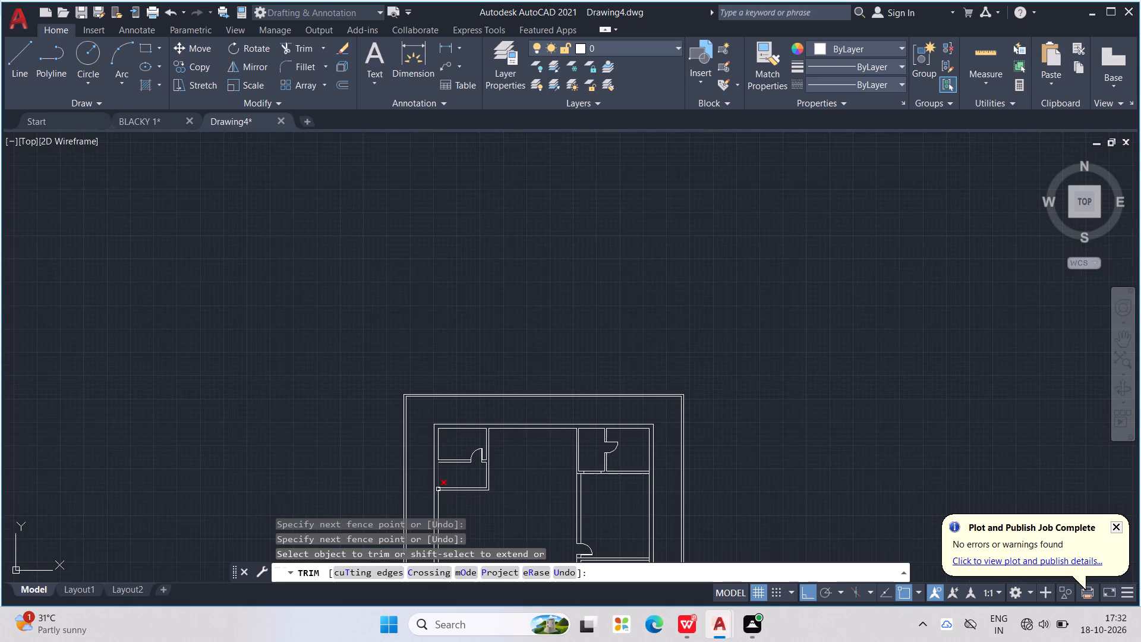
{"action": "middle_click_drag", "start_coordinate": [550, 488], "coordinate": [586, 300]}
{"action": "scroll", "coordinate": [628, 355], "scroll_direction": "up", "scroll_amount": 2}
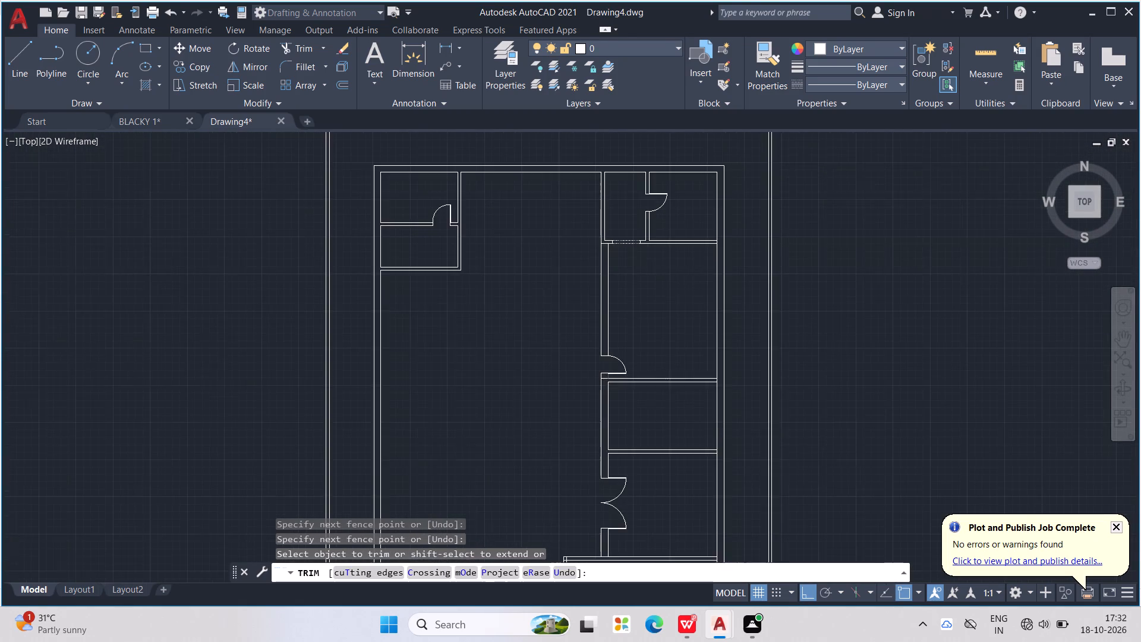
{"action": "scroll", "coordinate": [606, 379], "scroll_direction": "up", "scroll_amount": 4}
{"action": "left_click_drag", "start_coordinate": [576, 388], "coordinate": [578, 402]}
{"action": "scroll", "coordinate": [584, 391], "scroll_direction": "down", "scroll_amount": 3}
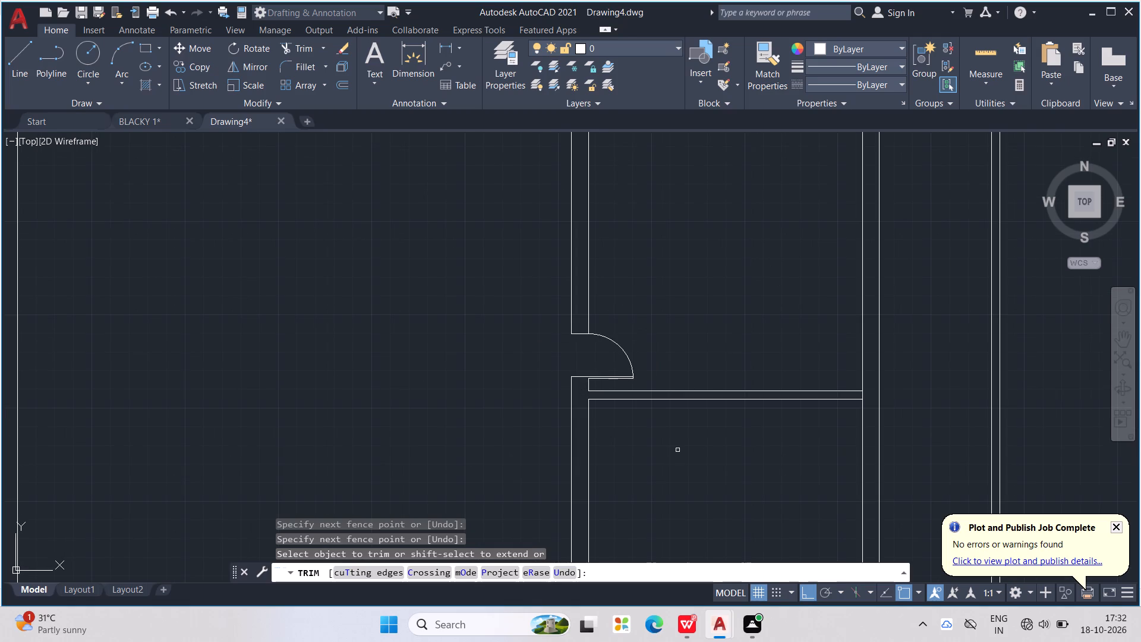
Draw a diagonal line between the inner wall faces across the upper-left corner of the large room below the double door.
{"action": "middle_click_drag", "start_coordinate": [678, 449], "coordinate": [662, 370]}
{"action": "scroll", "coordinate": [661, 369], "scroll_direction": "down", "scroll_amount": 3}
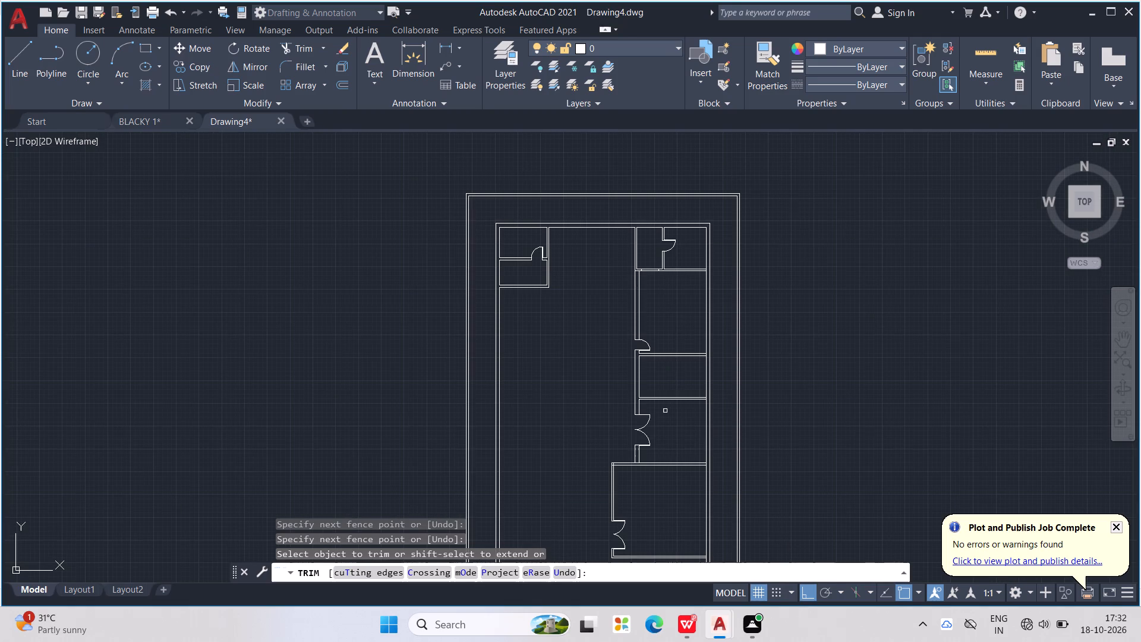
{"action": "scroll", "coordinate": [642, 419], "scroll_direction": "up", "scroll_amount": 2}
{"action": "middle_click_drag", "start_coordinate": [720, 430], "coordinate": [789, 289]}
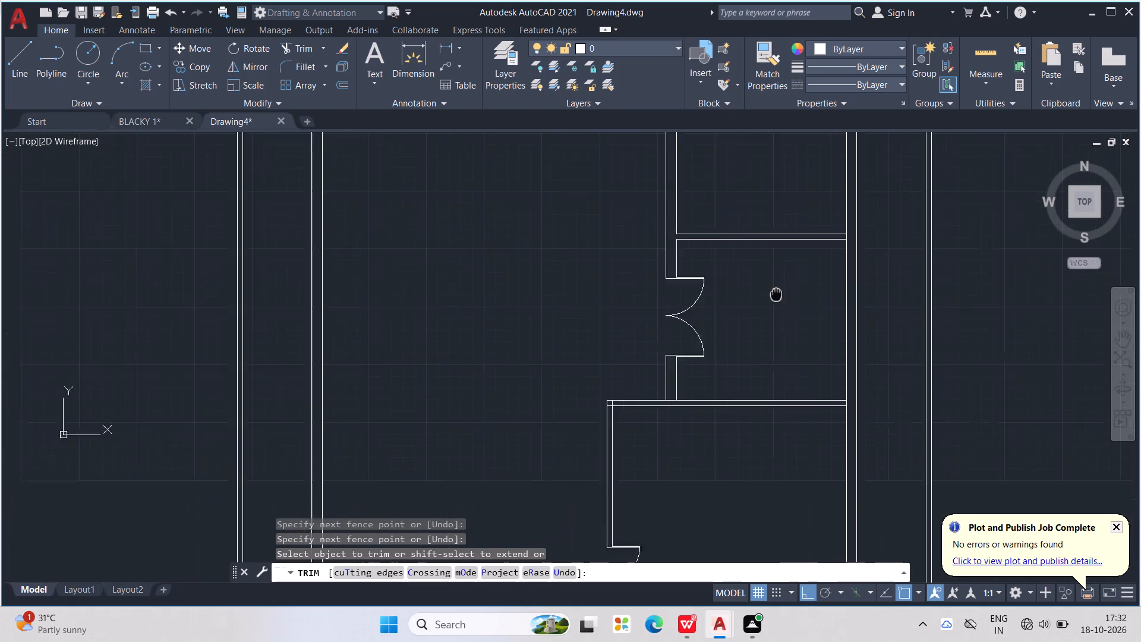
{"action": "middle_click_drag", "start_coordinate": [789, 289], "coordinate": [862, 216]}
{"action": "scroll", "coordinate": [703, 328], "scroll_direction": "up", "scroll_amount": 3}
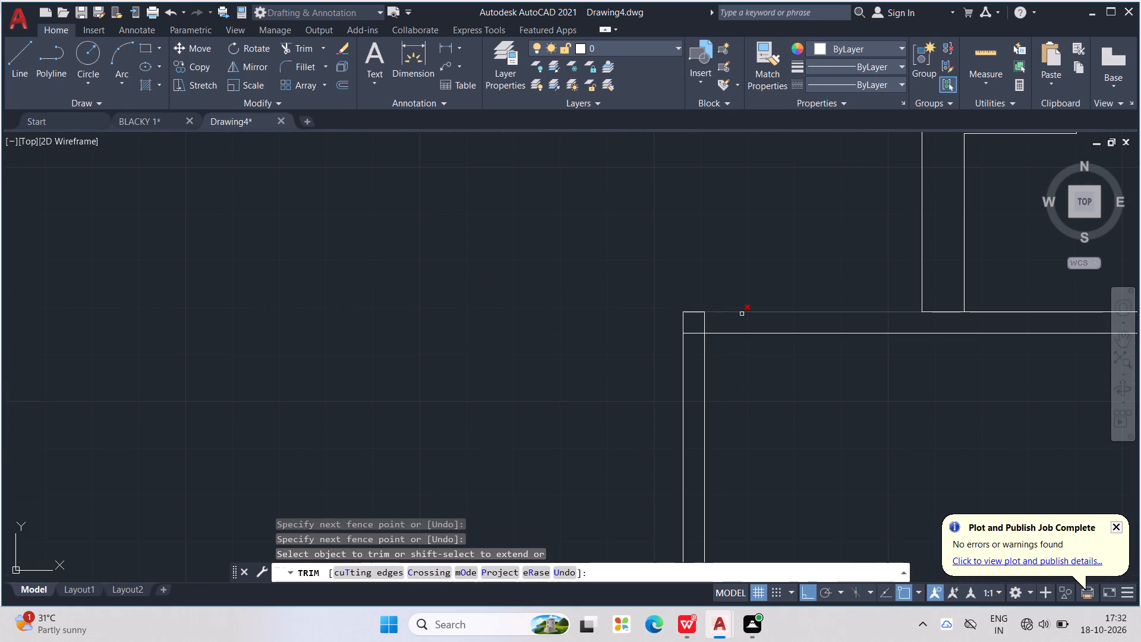
{"action": "scroll", "coordinate": [750, 310], "scroll_direction": "down", "scroll_amount": 1}
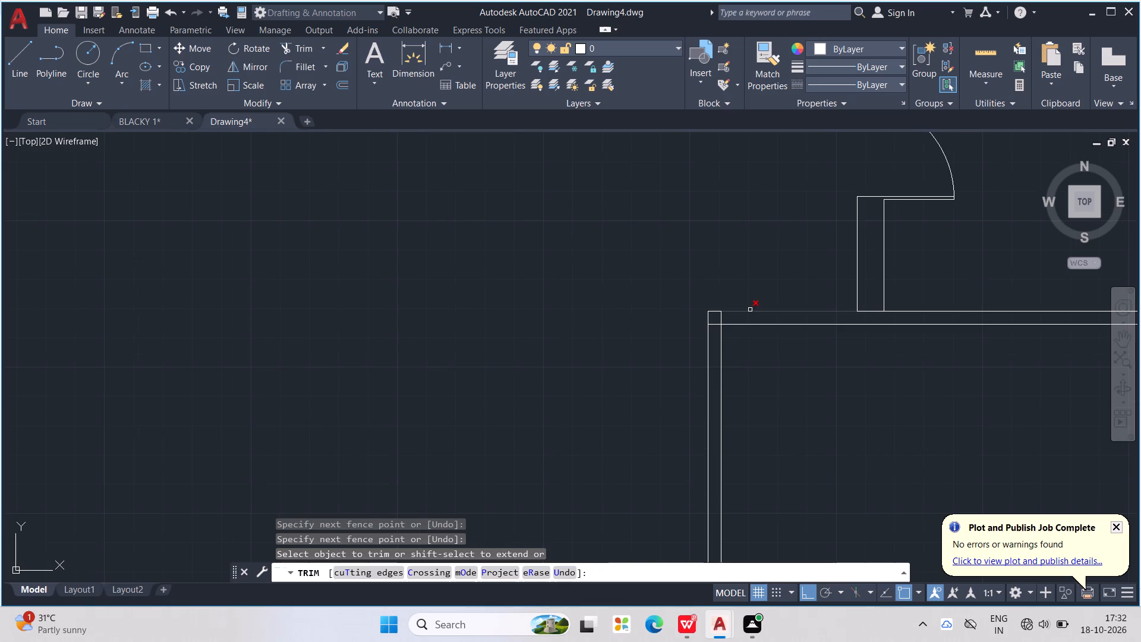
{"action": "key", "text": "Escape"}
{"action": "key", "text": "Escape"}
{"action": "middle_click_drag", "start_coordinate": [758, 383], "coordinate": [667, 324]}
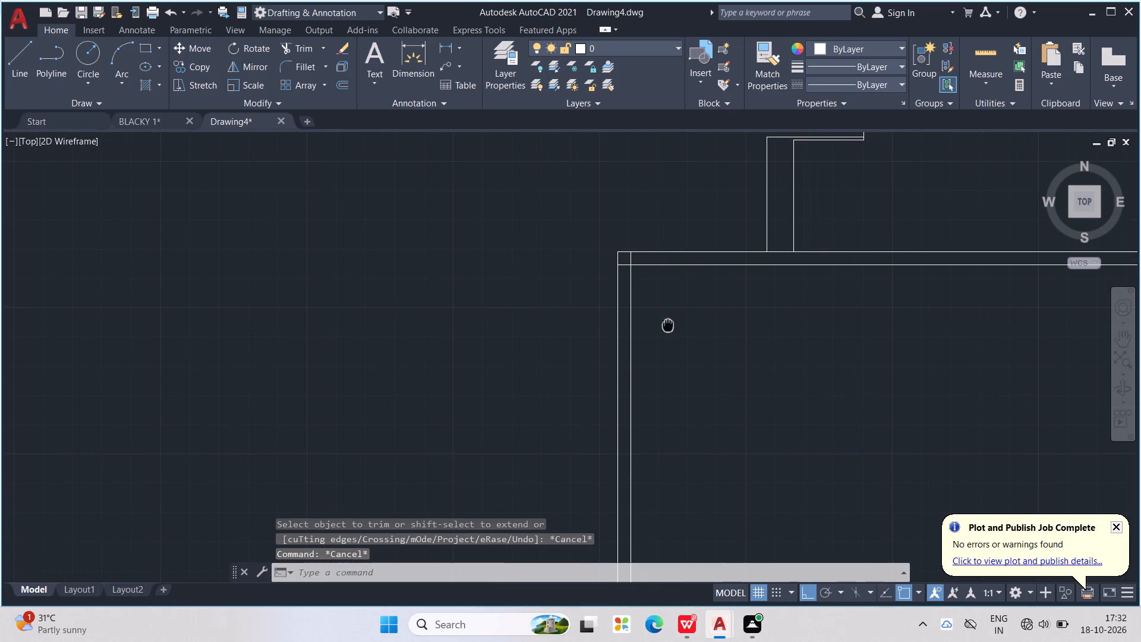
{"action": "middle_click_drag", "start_coordinate": [667, 324], "coordinate": [667, 324]}
{"action": "key", "text": "Escape"}
{"action": "key", "text": "Escape"}
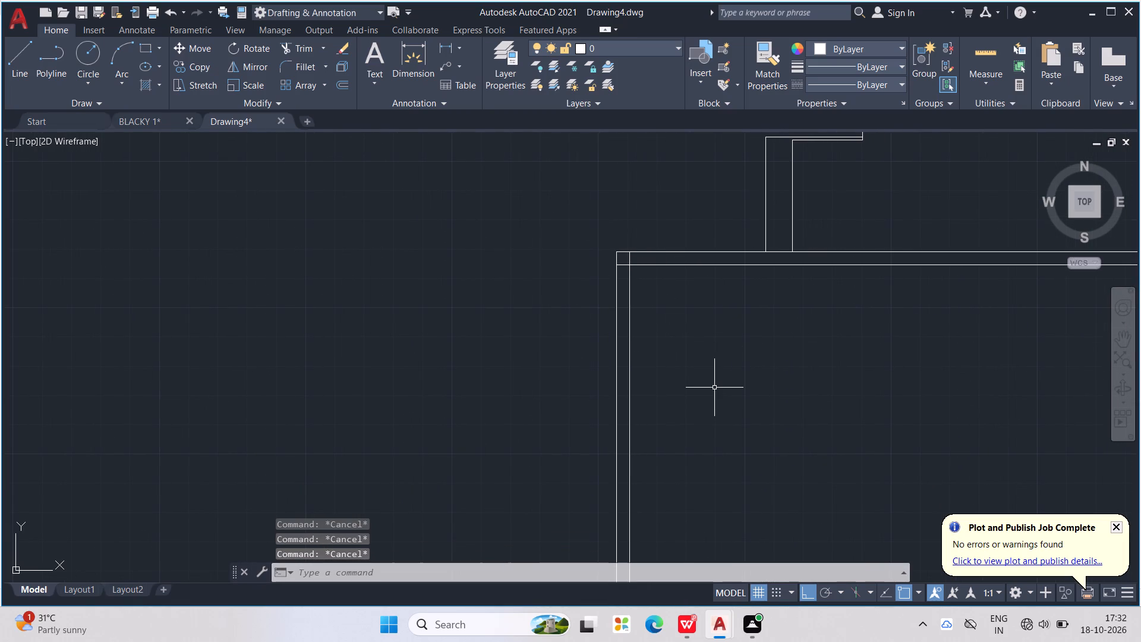
{"action": "key", "text": "l"}
{"action": "key", "text": "Return"}
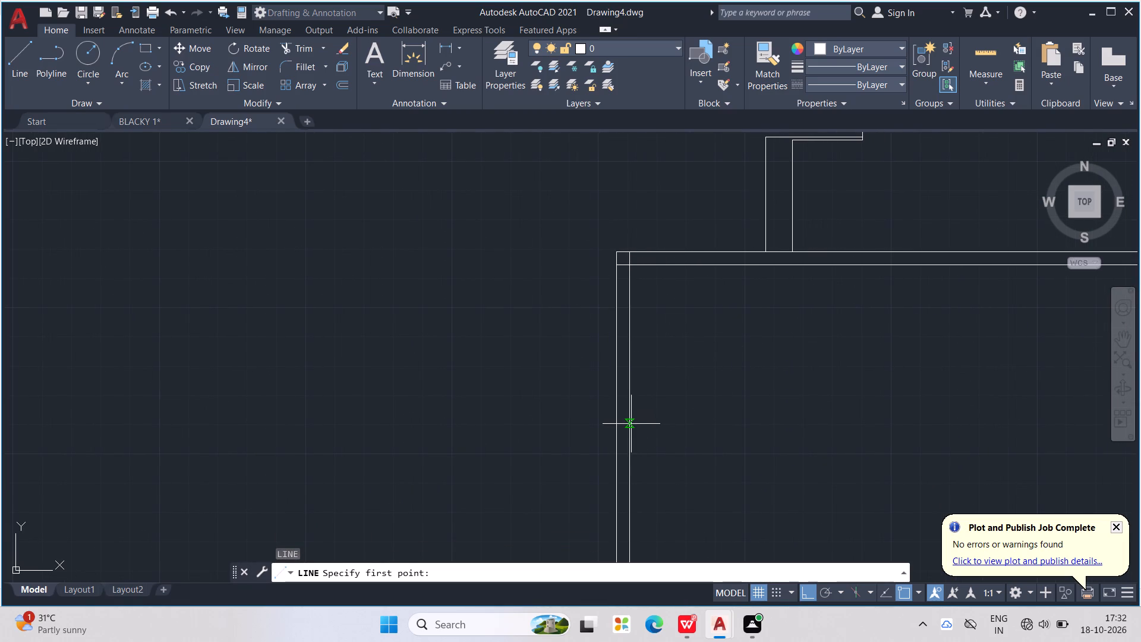
{"action": "left_click", "coordinate": [631, 424]}
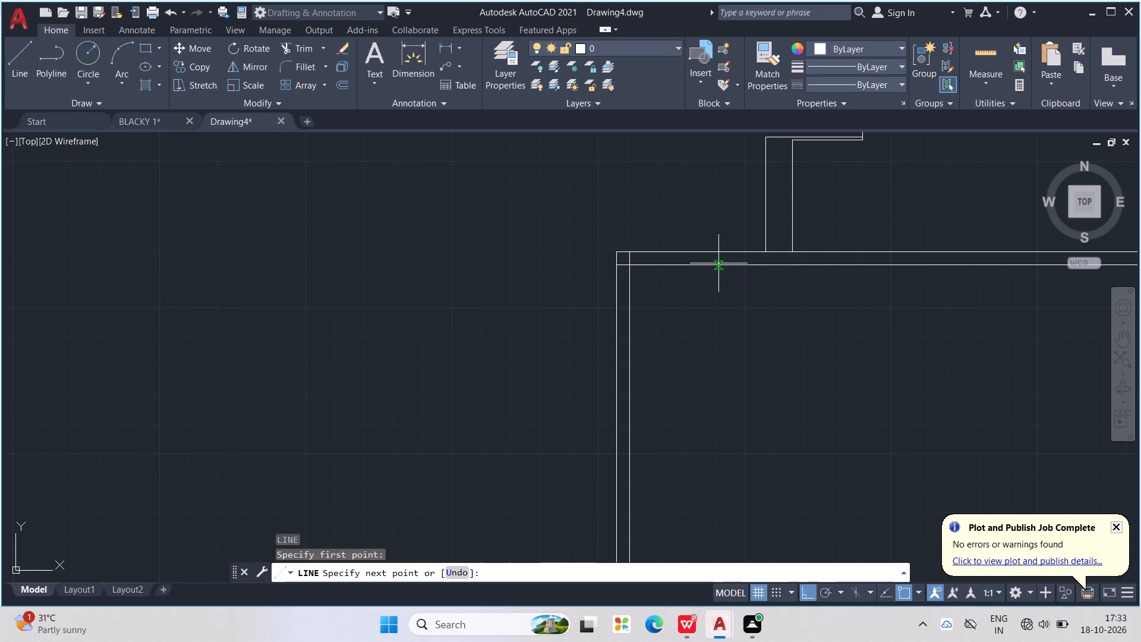
{"action": "left_click", "coordinate": [703, 265]}
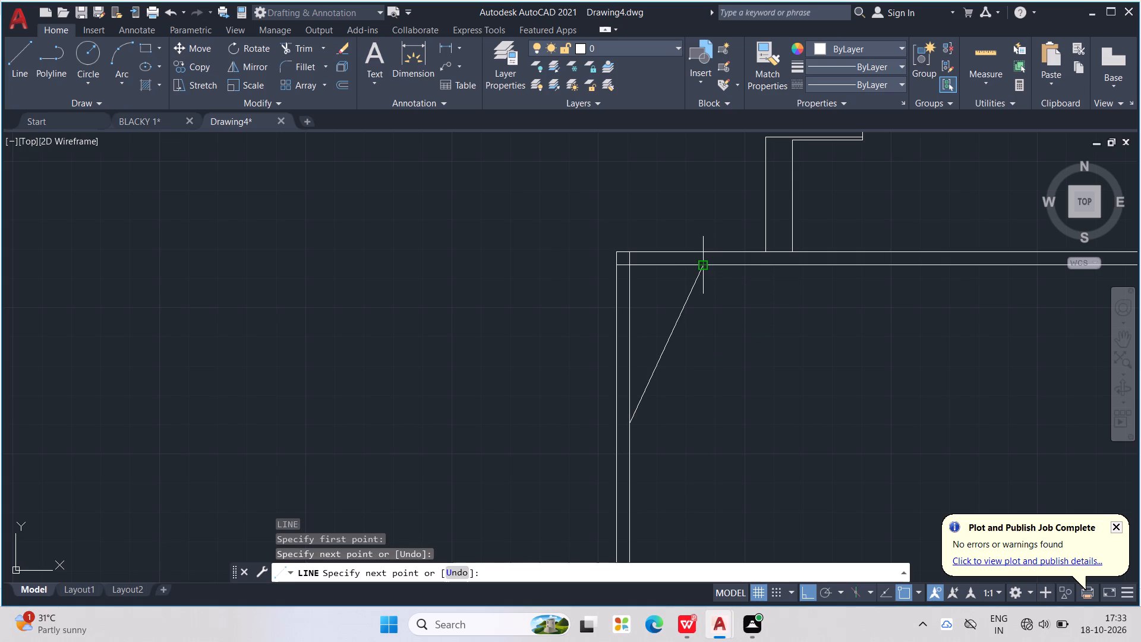
{"action": "key", "text": "Escape"}
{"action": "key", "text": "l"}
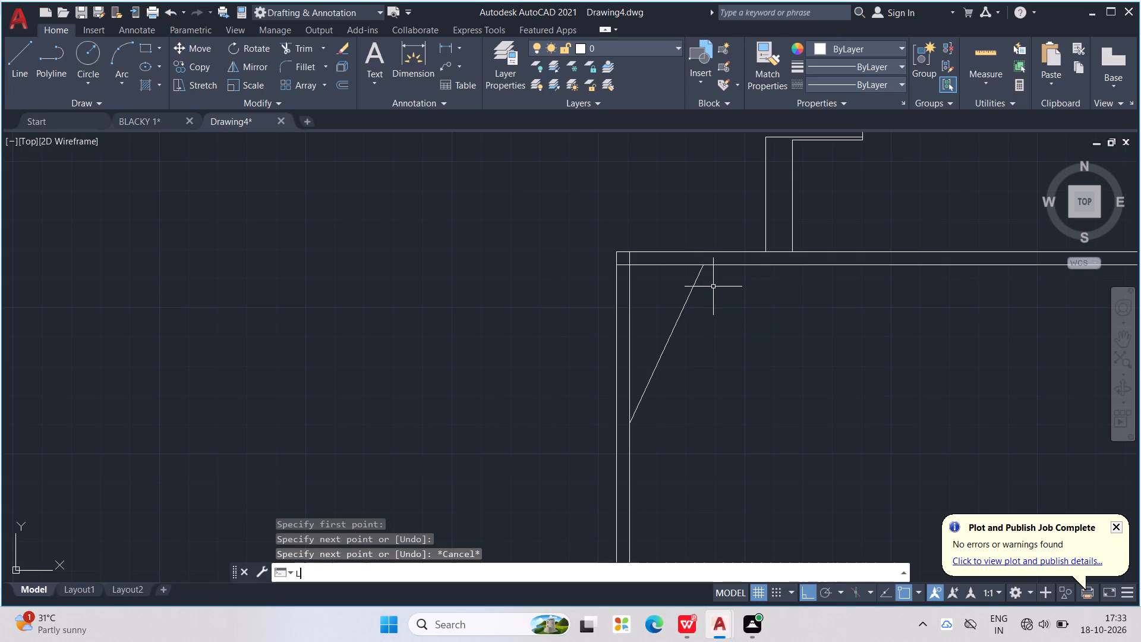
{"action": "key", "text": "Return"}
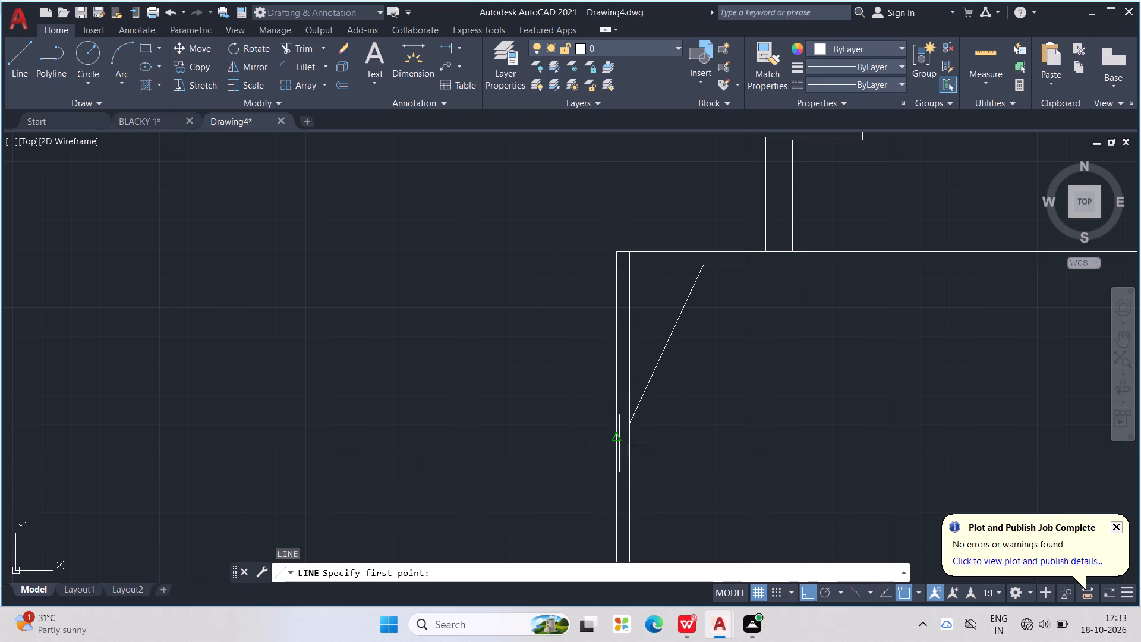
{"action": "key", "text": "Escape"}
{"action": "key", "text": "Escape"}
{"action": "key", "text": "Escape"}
Offset the diagonal corner line 4.5" outward, towards the room's corner.
{"action": "type", "text": "OFF"}
{"action": "key", "text": "Return"}
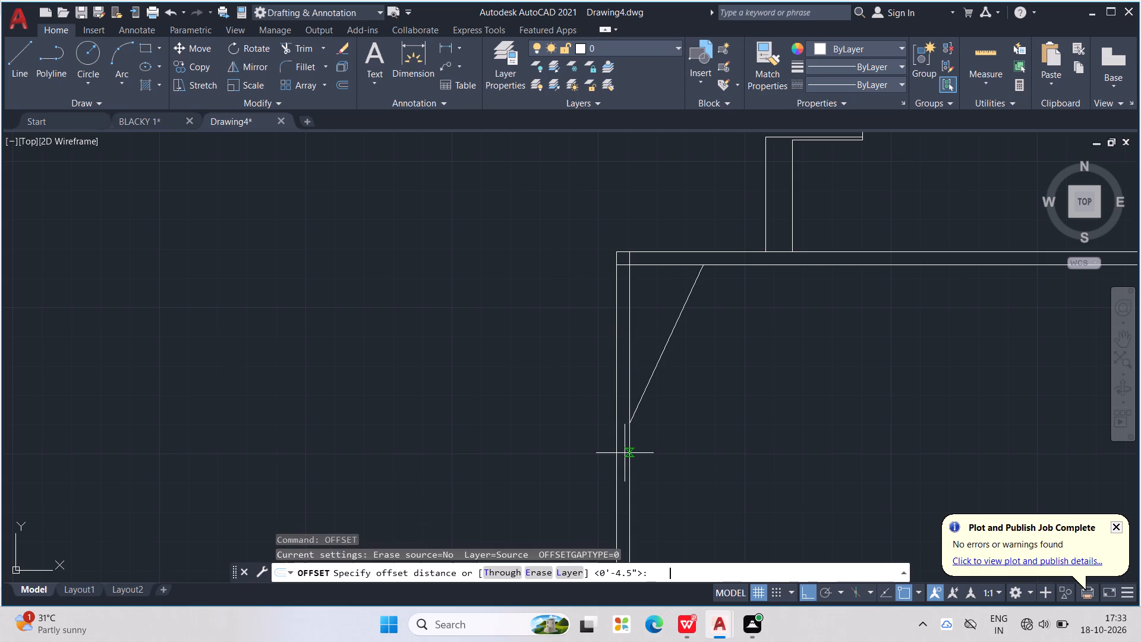
{"action": "type", "text": "4.5\""}
{"action": "key", "text": "Return"}
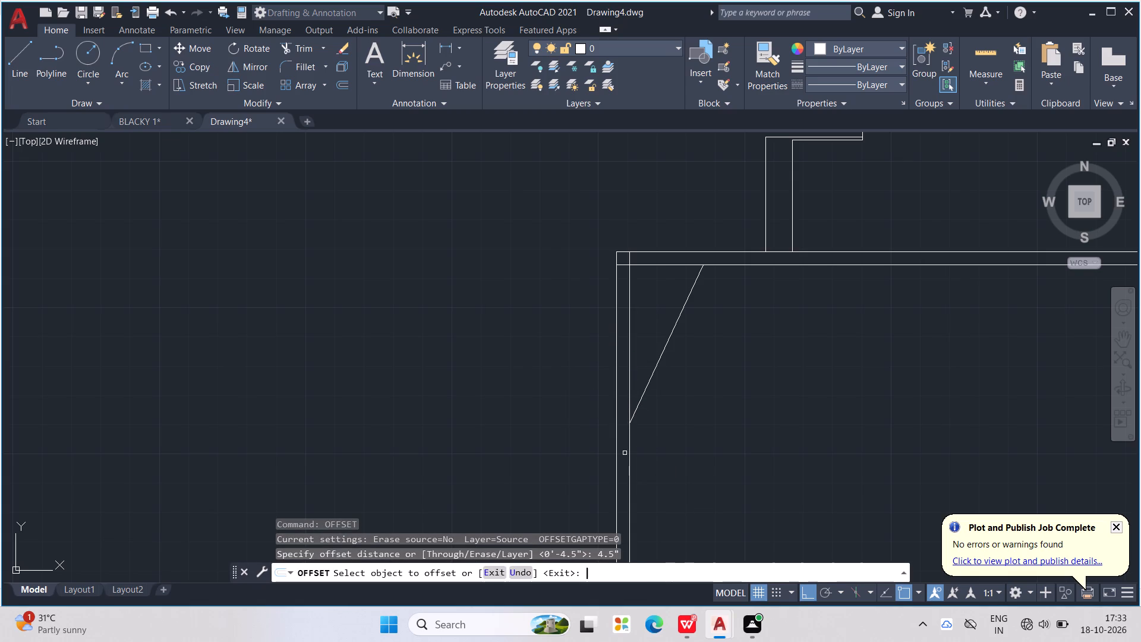
{"action": "left_click", "coordinate": [654, 373]}
{"action": "left_click", "coordinate": [633, 350]}
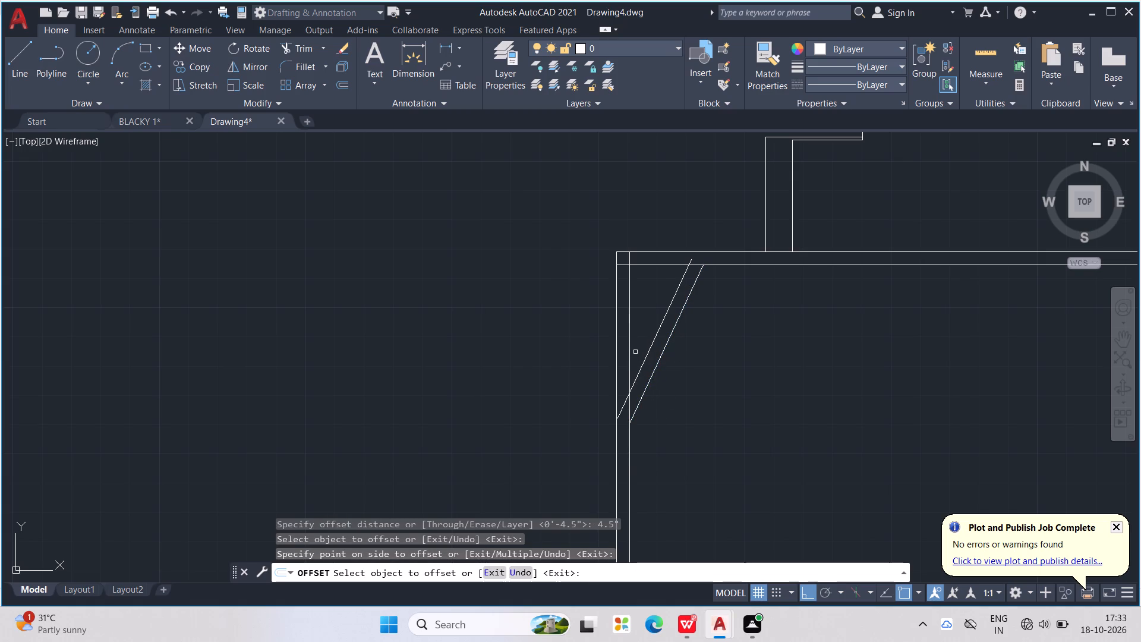
{"action": "key", "text": "Escape"}
{"action": "key", "text": "Escape"}
{"action": "key", "text": "Escape"}
{"action": "key", "text": "Escape"}
{"action": "key", "text": "Escape"}
{"action": "key", "text": "Escape"}
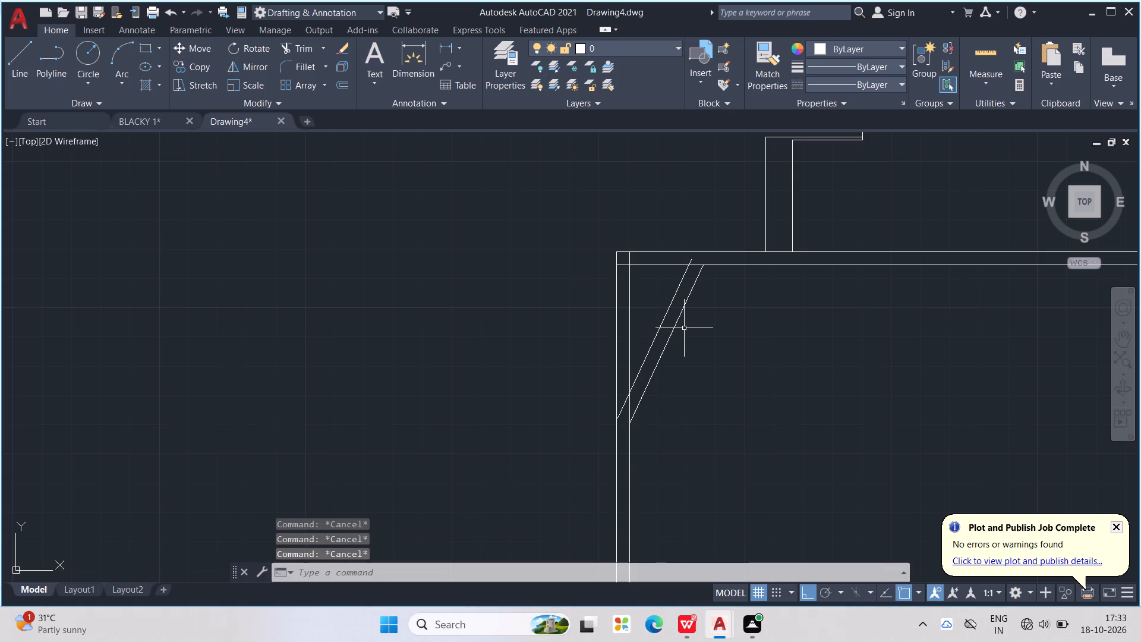
Extend the offset diagonal's upper end and both ends of the original diagonal to the outer lines of the partitions.
{"action": "type", "text": "EX"}
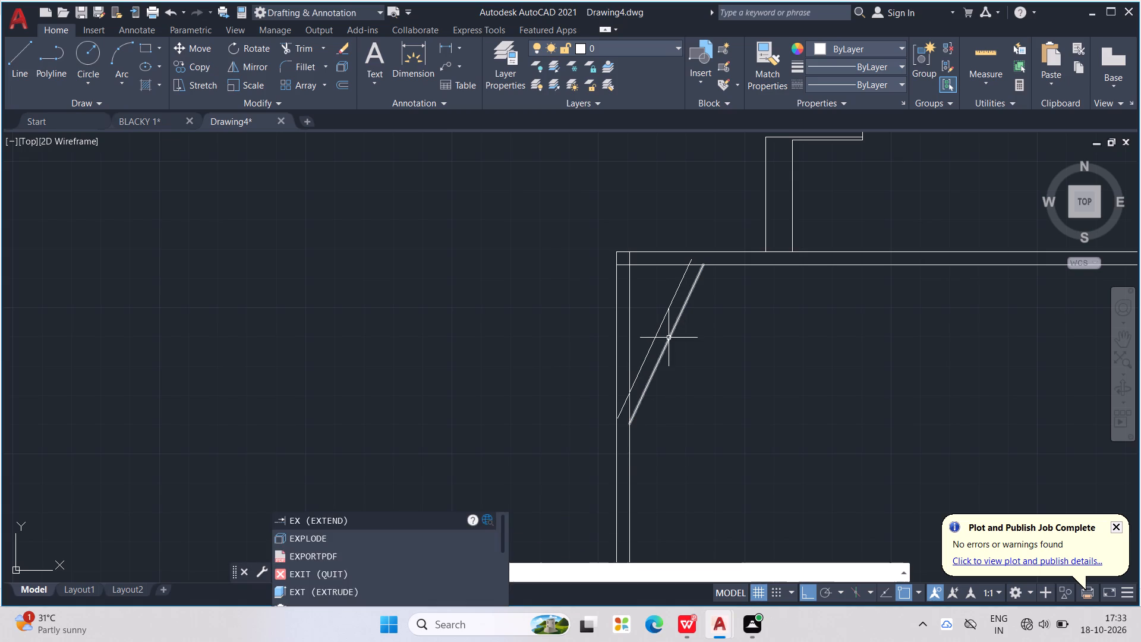
{"action": "key", "text": "Return"}
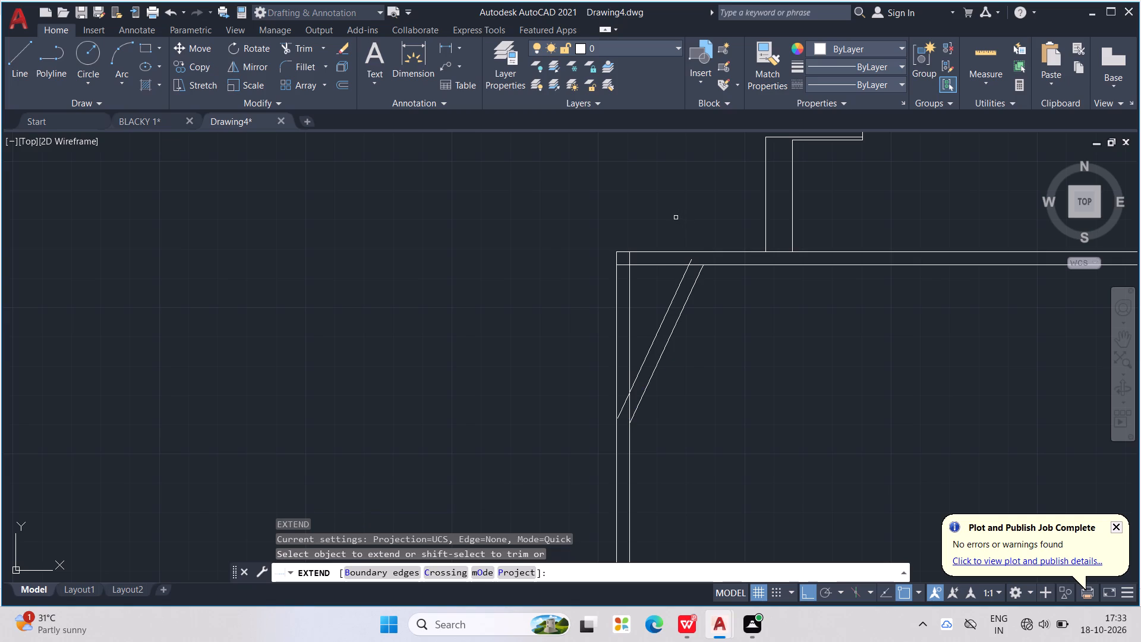
{"action": "left_click", "coordinate": [682, 279]}
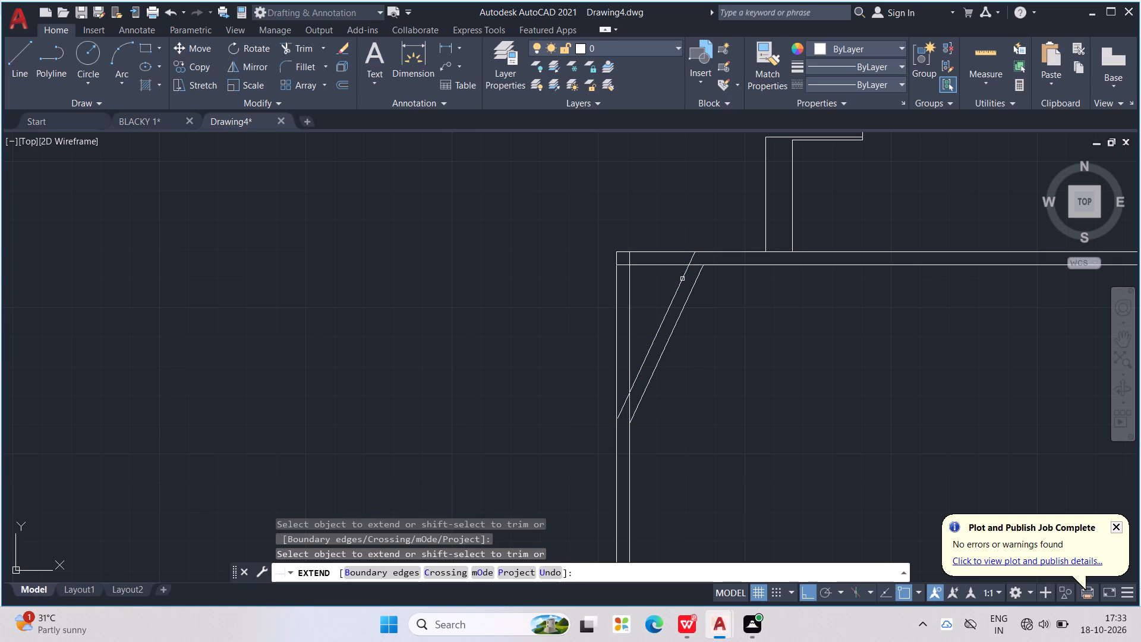
{"action": "left_click", "coordinate": [643, 391]}
{"action": "left_click", "coordinate": [674, 333]}
{"action": "key", "text": "Escape"}
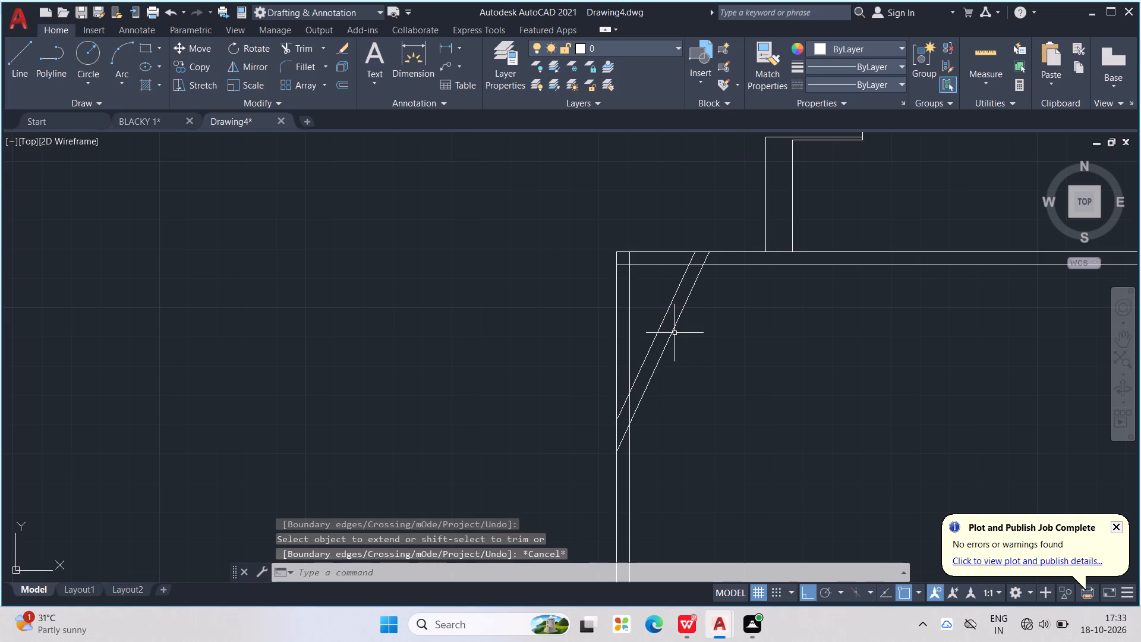
{"action": "key", "text": "Escape"}
{"action": "key", "text": "Escape"}
{"action": "key", "text": "Escape"}
{"action": "key", "text": "Escape"}
{"action": "key", "text": "Escape"}
{"action": "key", "text": "Escape"}
{"action": "key", "text": "Escape"}
{"action": "key", "text": "Escape"}
{"action": "key", "text": "Escape"}
{"action": "key", "text": "Escape"}
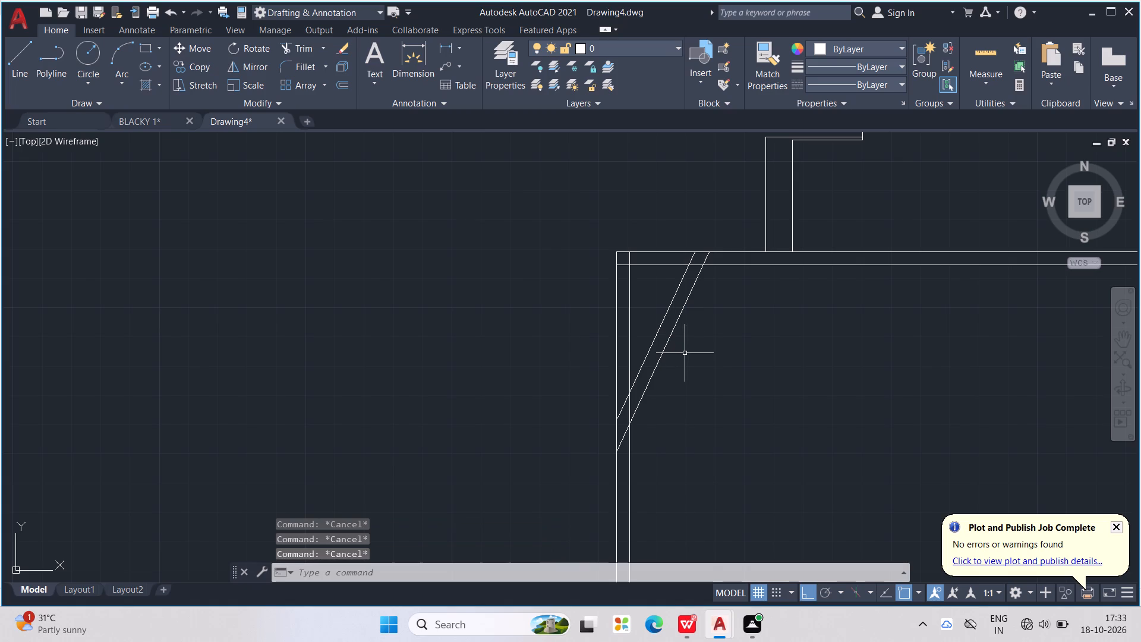
Trim away the old square corner outside the diagonal wall, including its leftover line pieces.
{"action": "type", "text": "TR"}
{"action": "key", "text": "Return"}
{"action": "left_click_drag", "start_coordinate": [678, 212], "coordinate": [642, 297]}
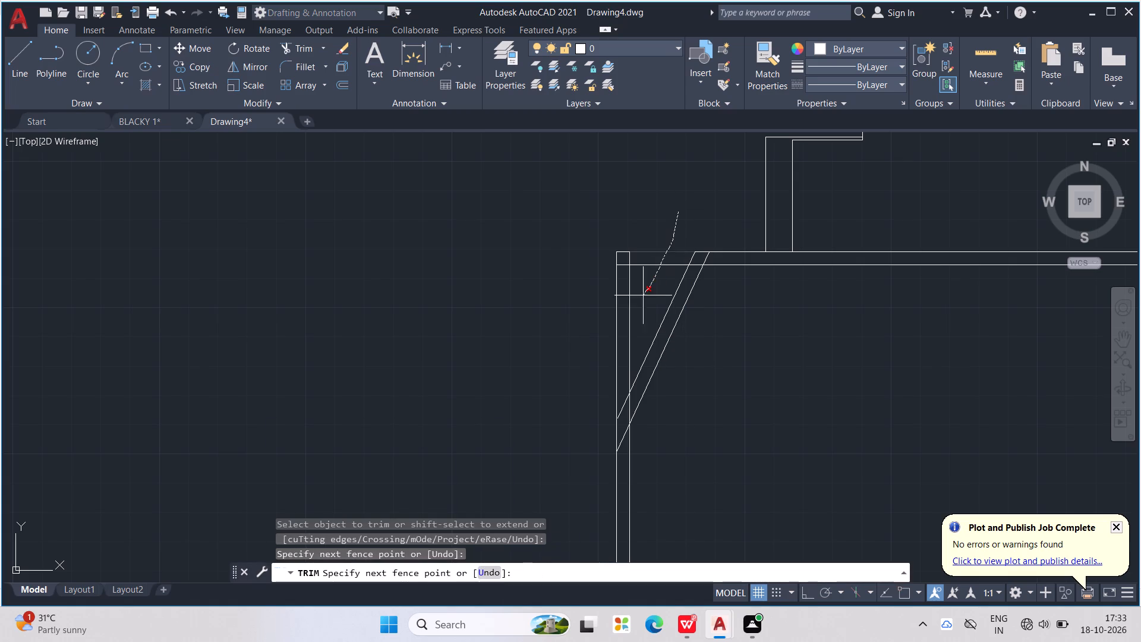
{"action": "left_click_drag", "start_coordinate": [642, 297], "coordinate": [601, 306]}
{"action": "left_click", "coordinate": [632, 238]}
{"action": "left_click_drag", "start_coordinate": [632, 238], "coordinate": [603, 258]}
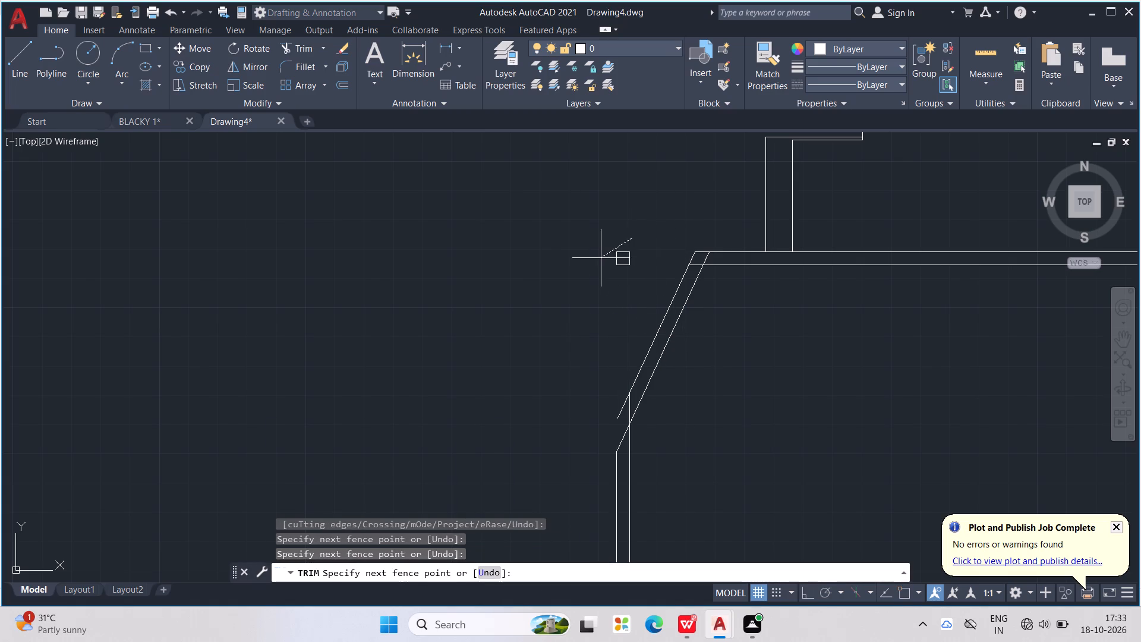
{"action": "left_click_drag", "start_coordinate": [625, 243], "coordinate": [622, 297]}
{"action": "left_click", "coordinate": [628, 253]}
{"action": "left_click", "coordinate": [628, 251]}
{"action": "left_click_drag", "start_coordinate": [623, 252], "coordinate": [623, 253]}
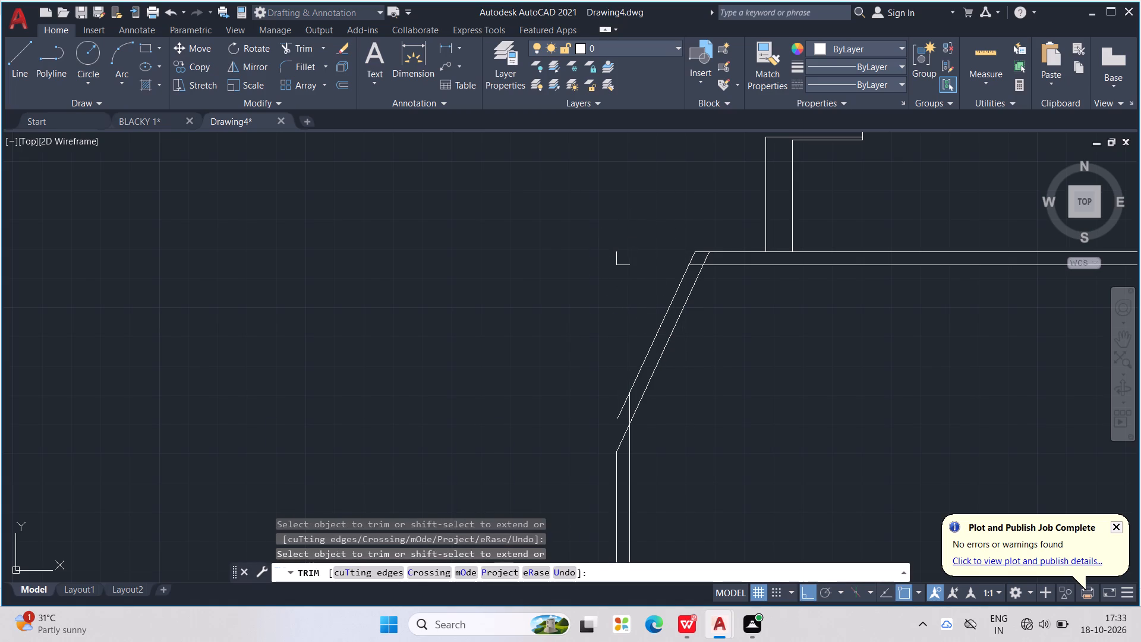
{"action": "left_click_drag", "start_coordinate": [623, 253], "coordinate": [609, 263]}
{"action": "left_click_drag", "start_coordinate": [622, 258], "coordinate": [625, 278]}
At the diagonal wall's lower junction, trim the vertical inner line between the diagonals and the inner diagonal's end inside the wall.
{"action": "scroll", "coordinate": [625, 278], "scroll_direction": "down", "scroll_amount": 3}
{"action": "scroll", "coordinate": [611, 333], "scroll_direction": "up", "scroll_amount": 2}
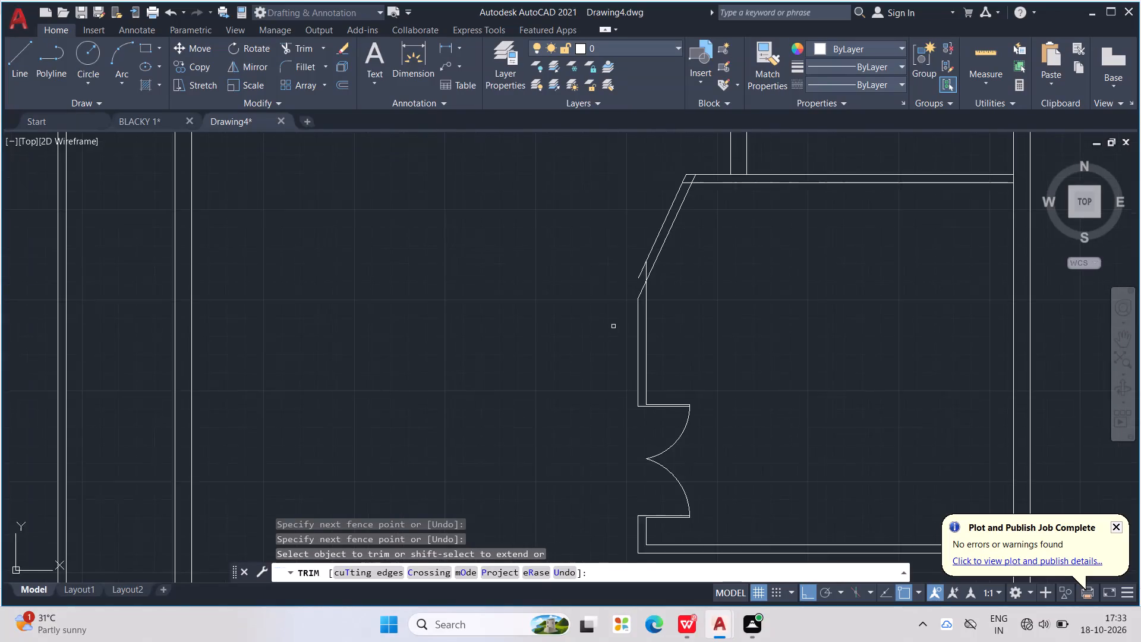
{"action": "scroll", "coordinate": [613, 325], "scroll_direction": "up", "scroll_amount": 2}
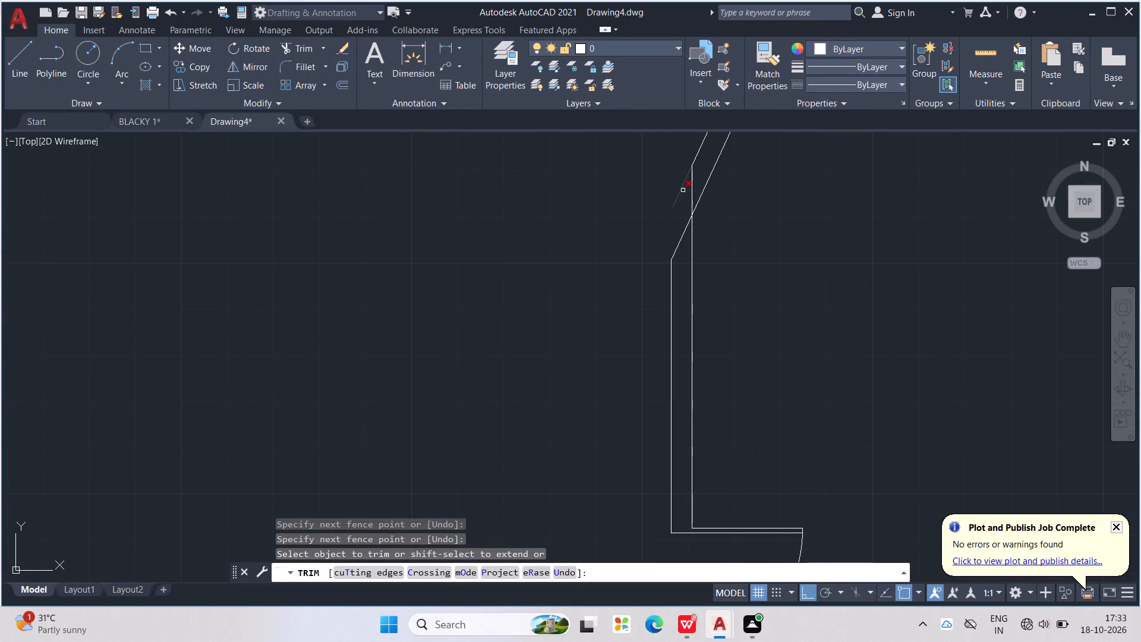
{"action": "left_click", "coordinate": [692, 200]}
{"action": "scroll", "coordinate": [692, 200], "scroll_direction": "down", "scroll_amount": 2}
{"action": "scroll", "coordinate": [698, 231], "scroll_direction": "up", "scroll_amount": 1}
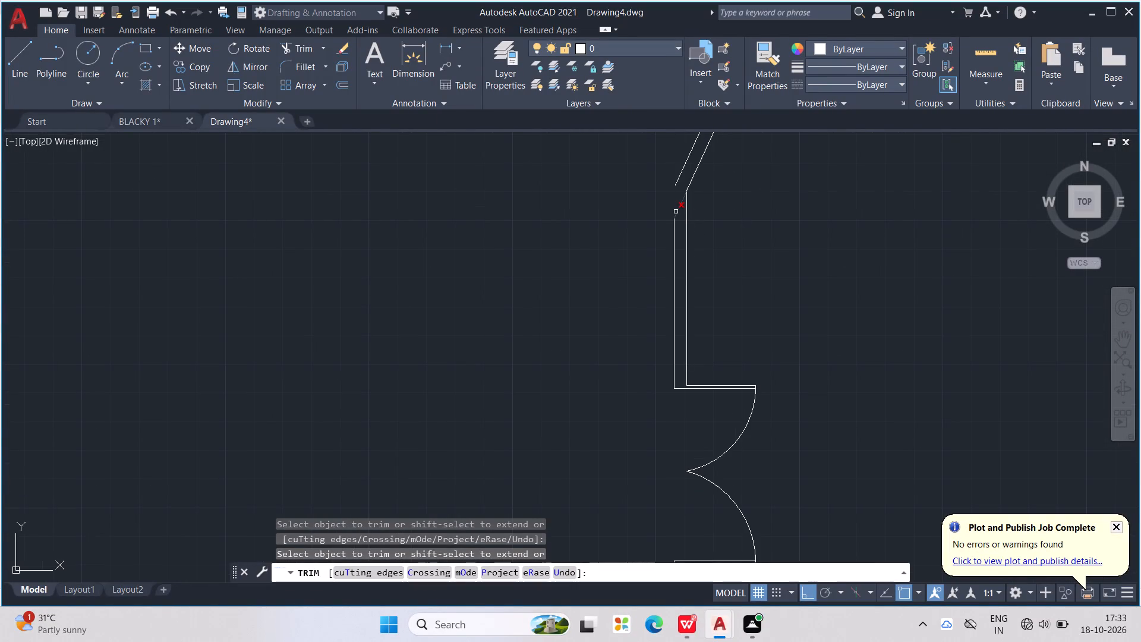
{"action": "left_click", "coordinate": [676, 212]}
At the diagonal wall's upper junction, trim the overlapping inner partition line and the inner diagonal's end inside the wall.
{"action": "middle_click_drag", "start_coordinate": [739, 235], "coordinate": [701, 302]}
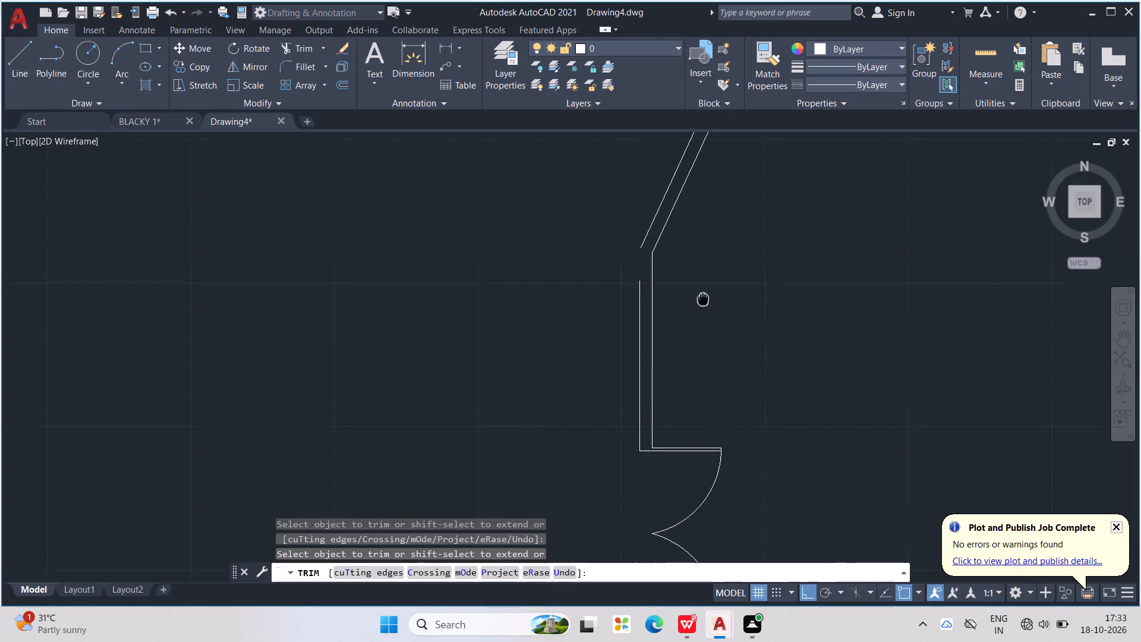
{"action": "middle_click_drag", "start_coordinate": [701, 302], "coordinate": [670, 392]}
{"action": "scroll", "coordinate": [671, 379], "scroll_direction": "down", "scroll_amount": 1}
{"action": "scroll", "coordinate": [698, 254], "scroll_direction": "up", "scroll_amount": 2}
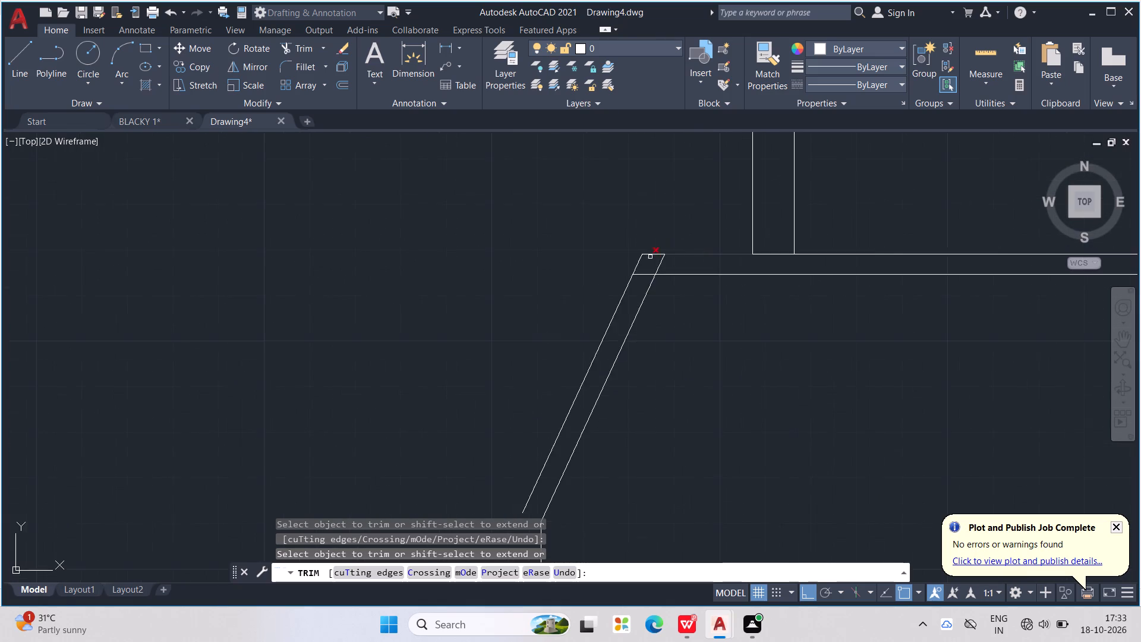
{"action": "scroll", "coordinate": [650, 257], "scroll_direction": "up", "scroll_amount": 2}
{"action": "left_click_drag", "start_coordinate": [682, 270], "coordinate": [636, 316]}
{"action": "scroll", "coordinate": [636, 309], "scroll_direction": "down", "scroll_amount": 3}
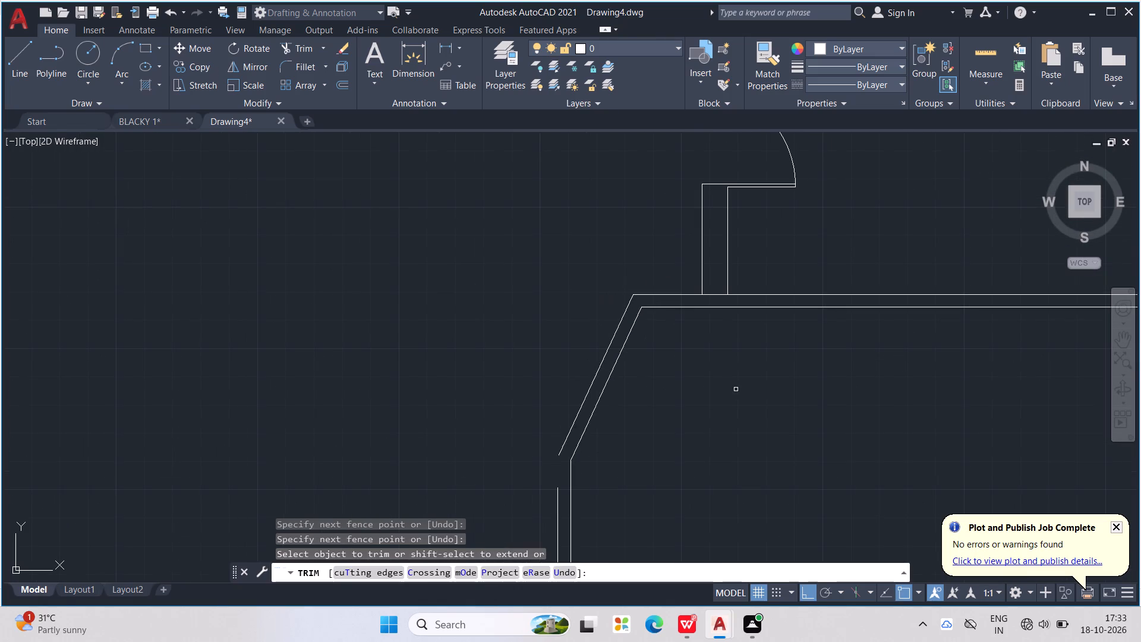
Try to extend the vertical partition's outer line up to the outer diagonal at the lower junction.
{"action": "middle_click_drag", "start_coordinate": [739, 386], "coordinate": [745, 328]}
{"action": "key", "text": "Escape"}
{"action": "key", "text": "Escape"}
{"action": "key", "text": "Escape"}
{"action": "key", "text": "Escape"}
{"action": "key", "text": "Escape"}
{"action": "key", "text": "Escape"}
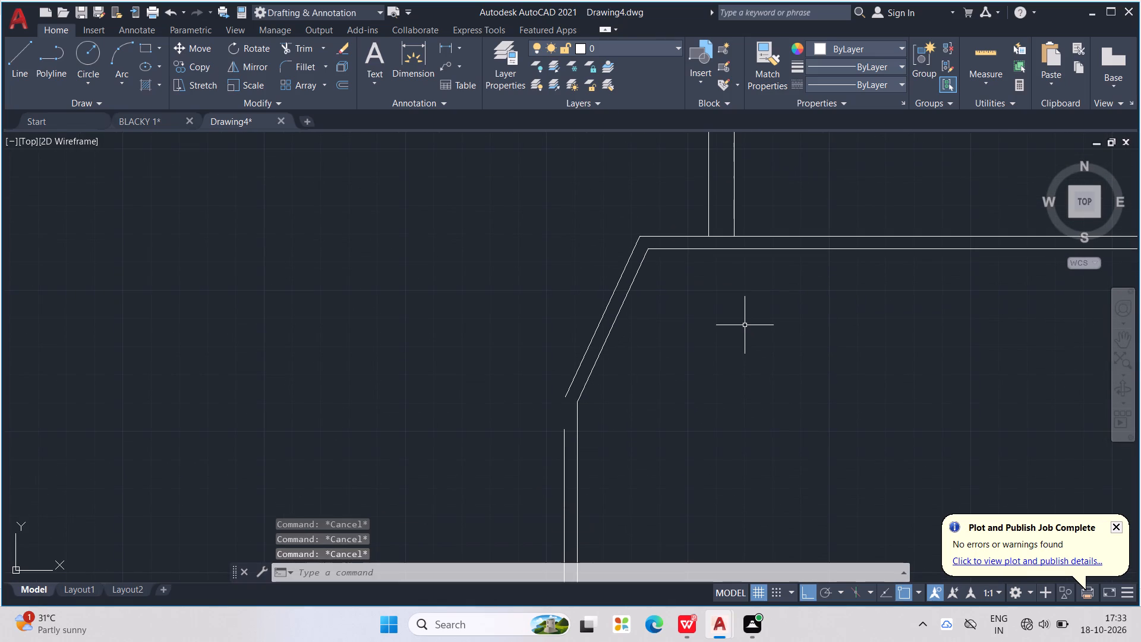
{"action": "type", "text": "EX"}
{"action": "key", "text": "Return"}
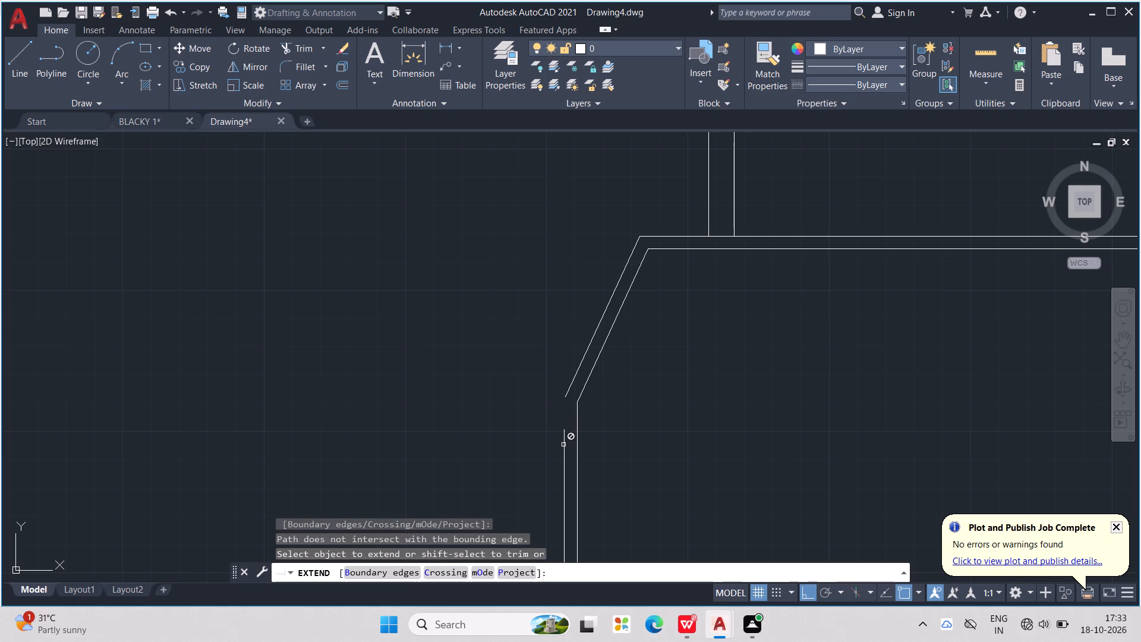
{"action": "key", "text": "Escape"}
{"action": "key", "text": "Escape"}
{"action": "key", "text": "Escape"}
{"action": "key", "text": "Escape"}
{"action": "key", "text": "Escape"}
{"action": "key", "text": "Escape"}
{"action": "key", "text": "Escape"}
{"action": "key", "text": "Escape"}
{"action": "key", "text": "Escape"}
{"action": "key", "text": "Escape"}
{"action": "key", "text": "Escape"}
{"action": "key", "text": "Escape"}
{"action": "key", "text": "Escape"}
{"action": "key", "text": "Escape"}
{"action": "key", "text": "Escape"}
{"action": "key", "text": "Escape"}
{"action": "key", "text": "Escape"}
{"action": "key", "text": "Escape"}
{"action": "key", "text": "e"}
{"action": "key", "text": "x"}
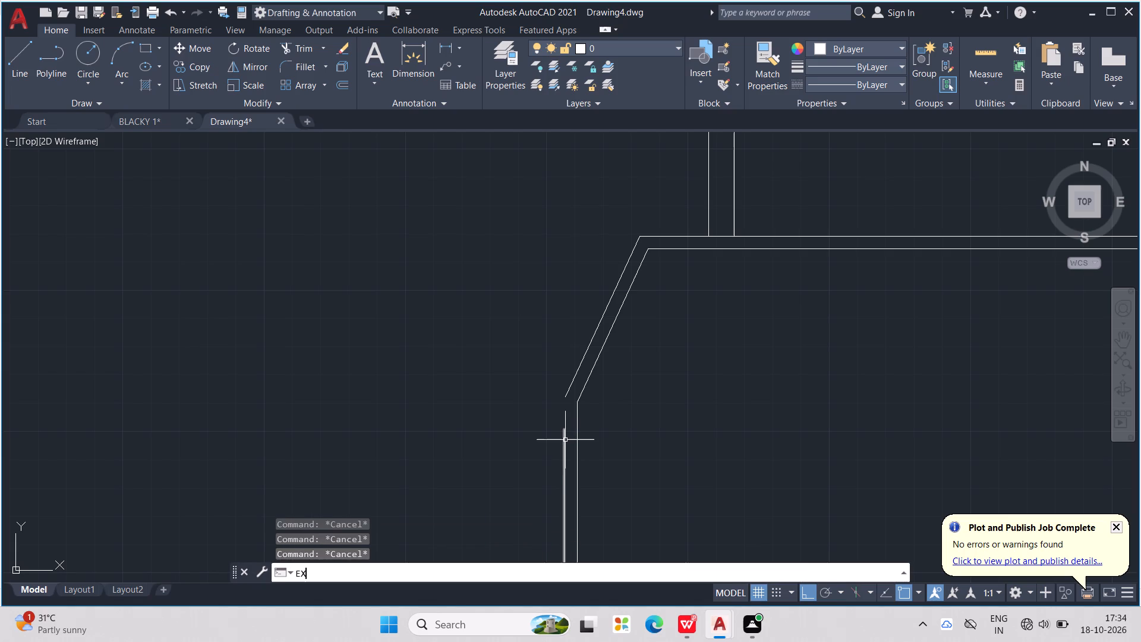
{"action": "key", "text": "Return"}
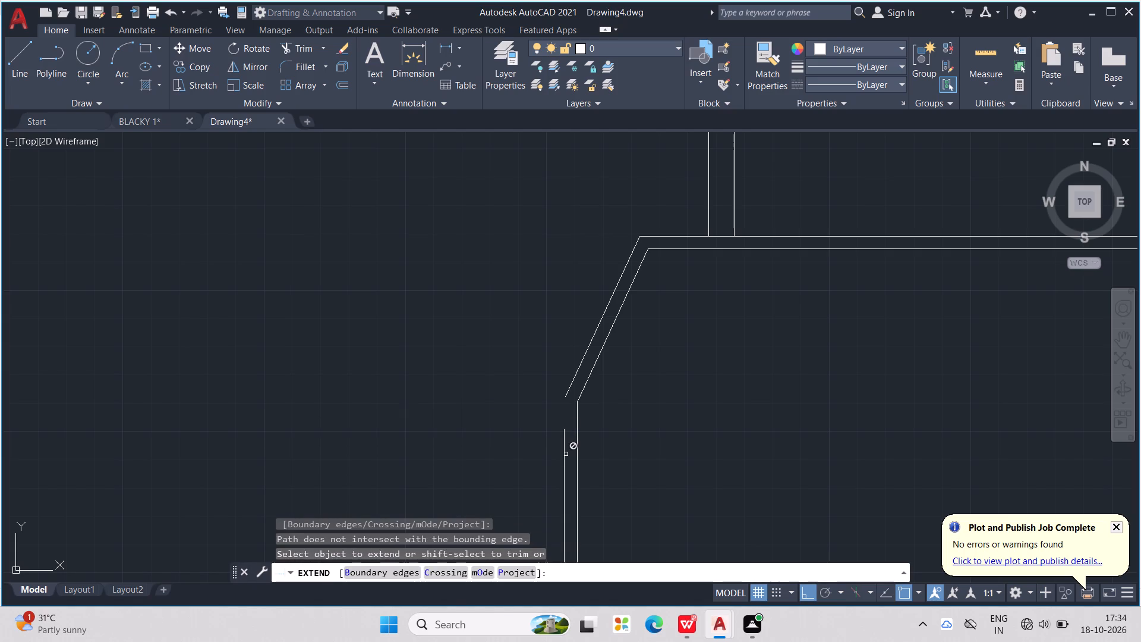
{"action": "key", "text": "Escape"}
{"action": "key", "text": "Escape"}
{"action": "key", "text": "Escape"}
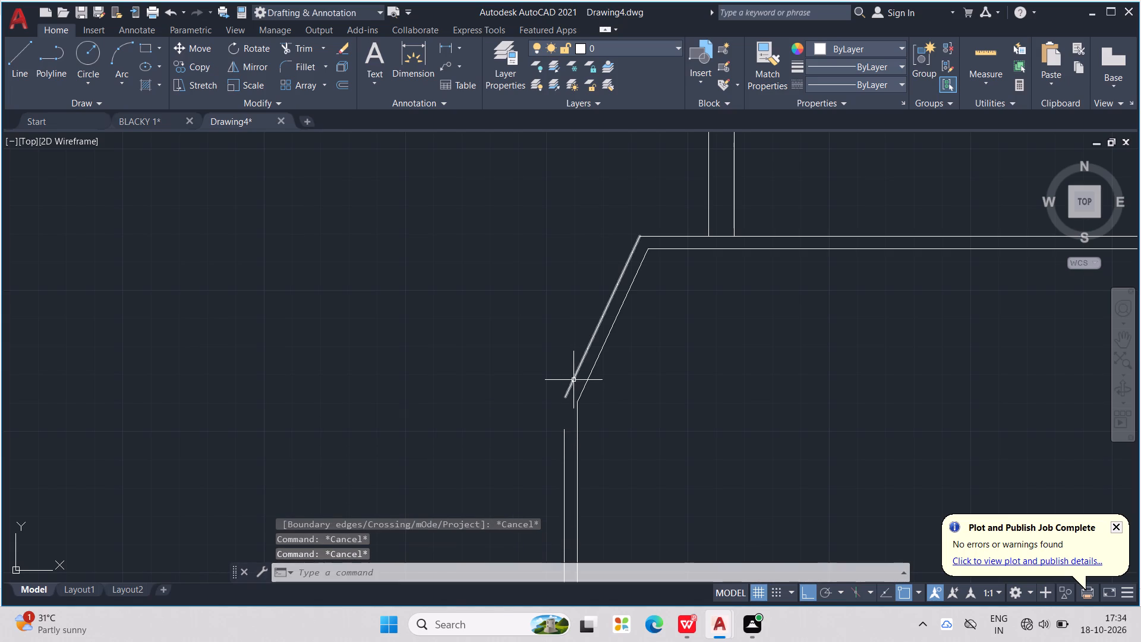
Draw a vertical line from the outer partition line's upper end straight up past the outer diagonal's lower end.
{"action": "key", "text": "l"}
{"action": "key", "text": "Return"}
{"action": "scroll", "coordinate": [571, 429], "scroll_direction": "up", "scroll_amount": 1}
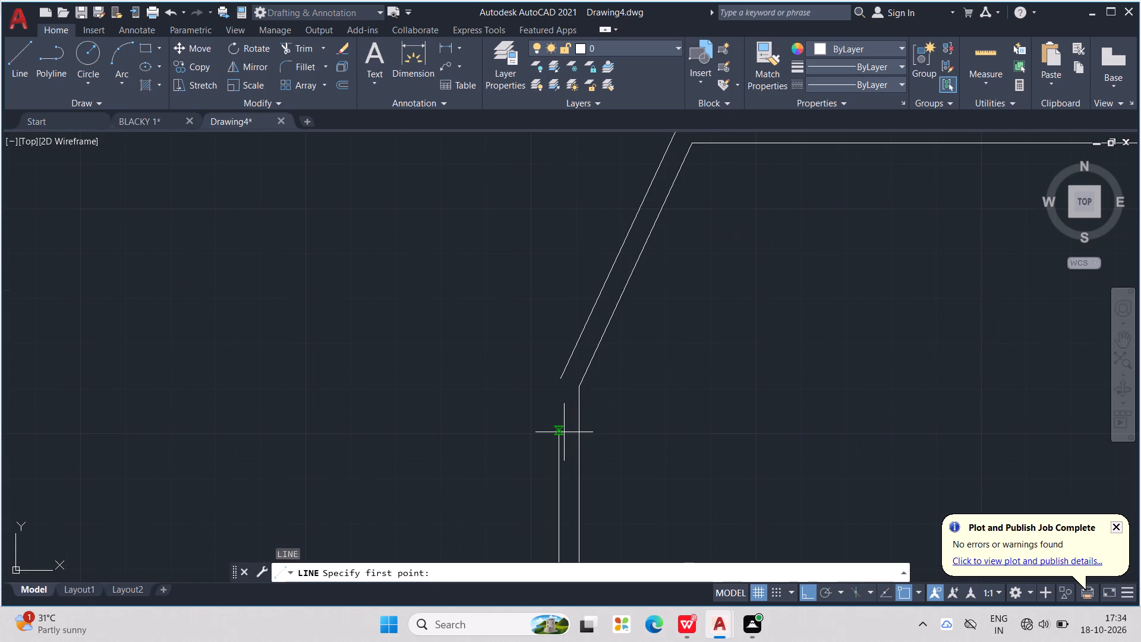
{"action": "left_click", "coordinate": [564, 432]}
{"action": "left_click", "coordinate": [565, 289]}
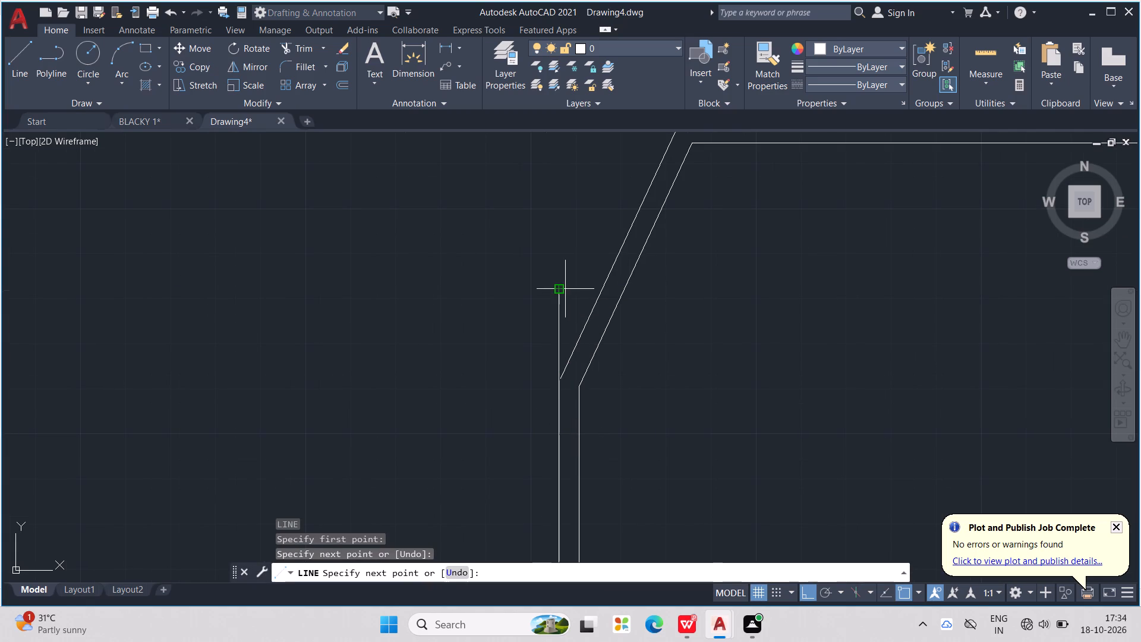
{"action": "key", "text": "Escape"}
{"action": "key", "text": "Escape"}
{"action": "key", "text": "Escape"}
{"action": "key", "text": "Escape"}
Extend the outer diagonal's lower end to the new vertical line.
{"action": "type", "text": "EX"}
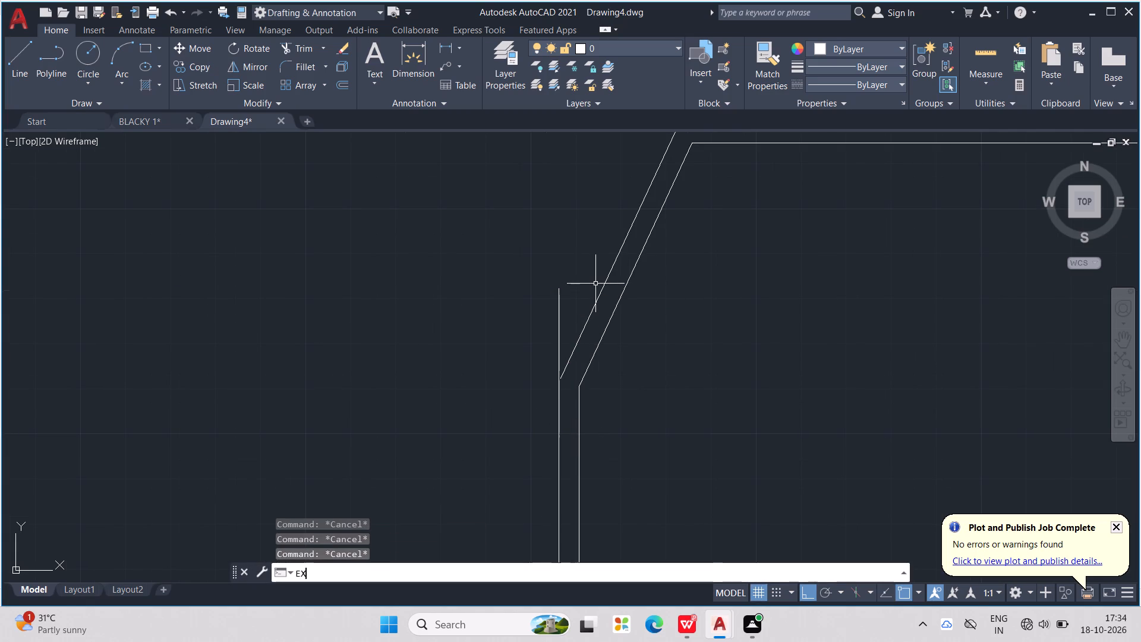
{"action": "key", "text": "Return"}
{"action": "left_click", "coordinate": [587, 319]}
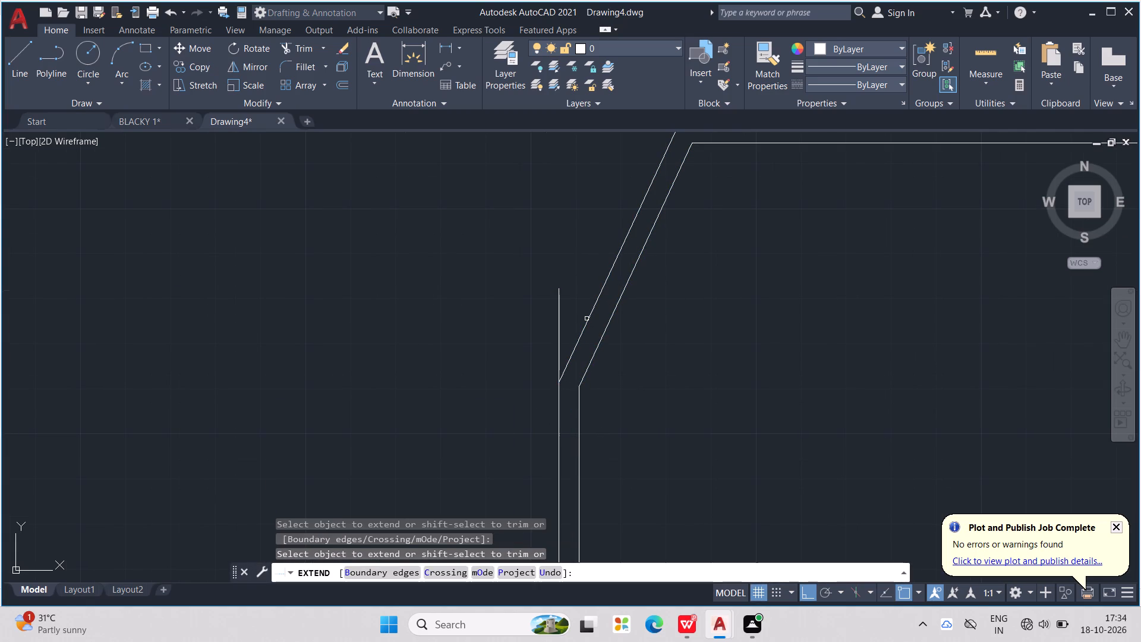
{"action": "key", "text": "Escape"}
{"action": "key", "text": "Escape"}
{"action": "key", "text": "Escape"}
{"action": "key", "text": "Escape"}
{"action": "key", "text": "Escape"}
Trim the excess of the new vertical line above its junction with the outer diagonal.
{"action": "type", "text": "TR"}
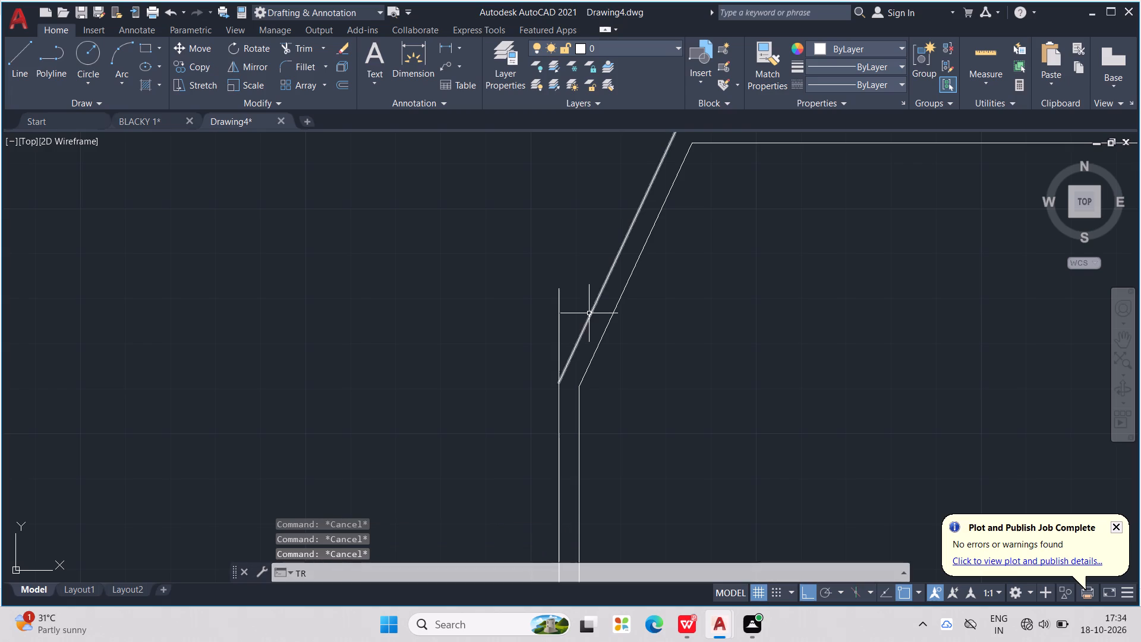
{"action": "key", "text": "Return"}
{"action": "left_click_drag", "start_coordinate": [569, 308], "coordinate": [541, 330]}
Examine the diagonal wall's lower junction up close and review the overall floor plan.
{"action": "scroll", "coordinate": [530, 357], "scroll_direction": "up", "scroll_amount": 3}
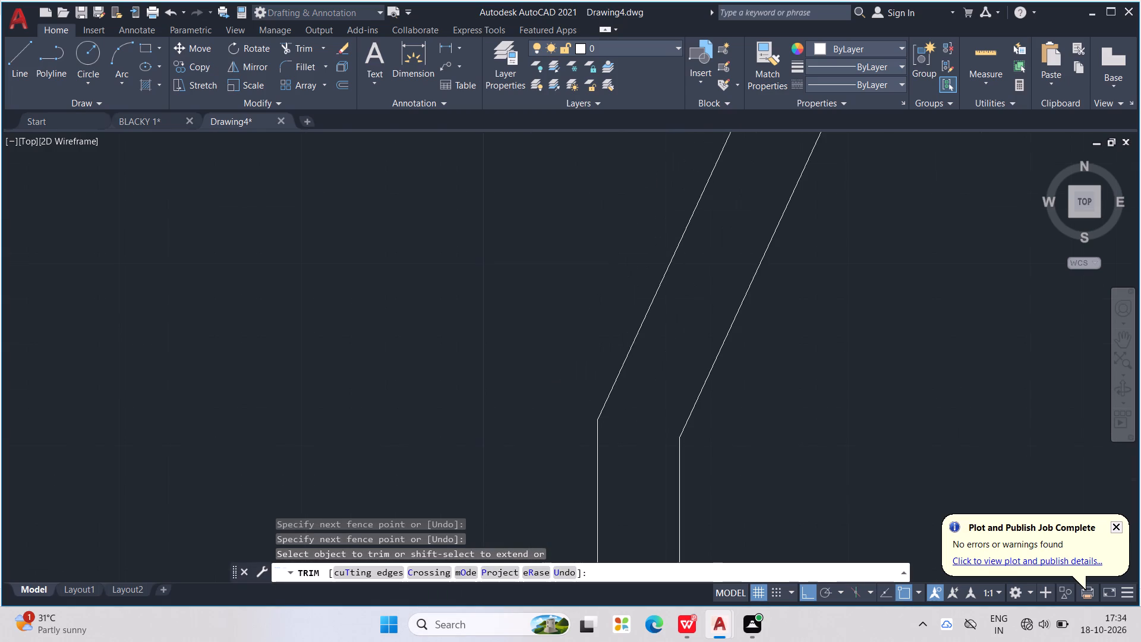
{"action": "scroll", "coordinate": [581, 411], "scroll_direction": "up", "scroll_amount": 7}
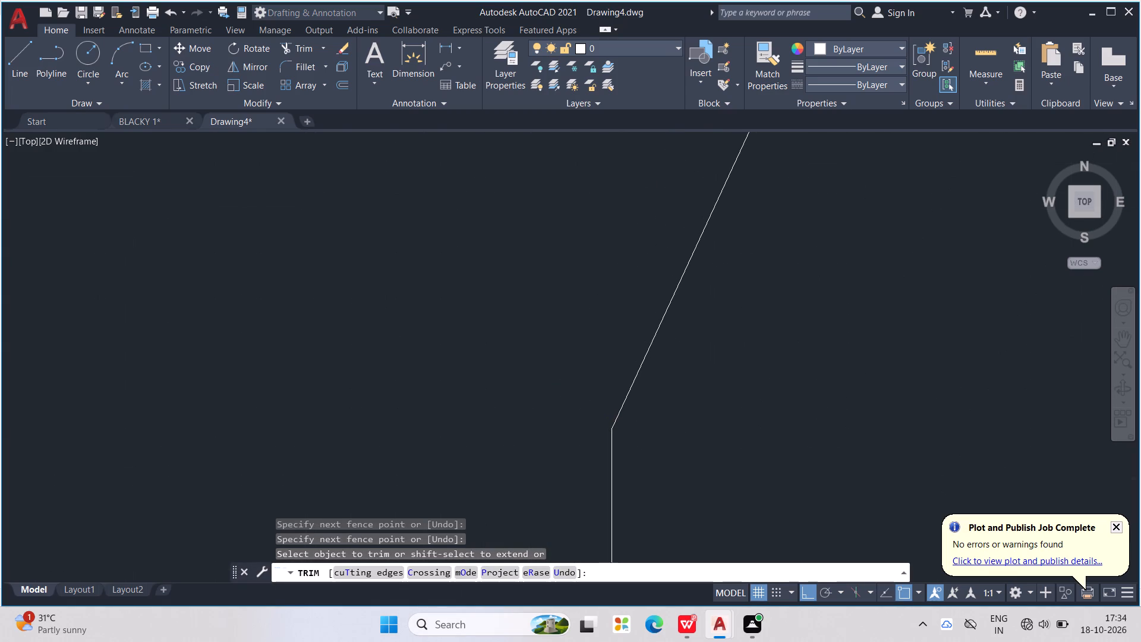
{"action": "scroll", "coordinate": [602, 424], "scroll_direction": "up", "scroll_amount": 6}
{"action": "middle_click_drag", "start_coordinate": [622, 423], "coordinate": [628, 351]}
{"action": "scroll", "coordinate": [628, 351], "scroll_direction": "down", "scroll_amount": 2}
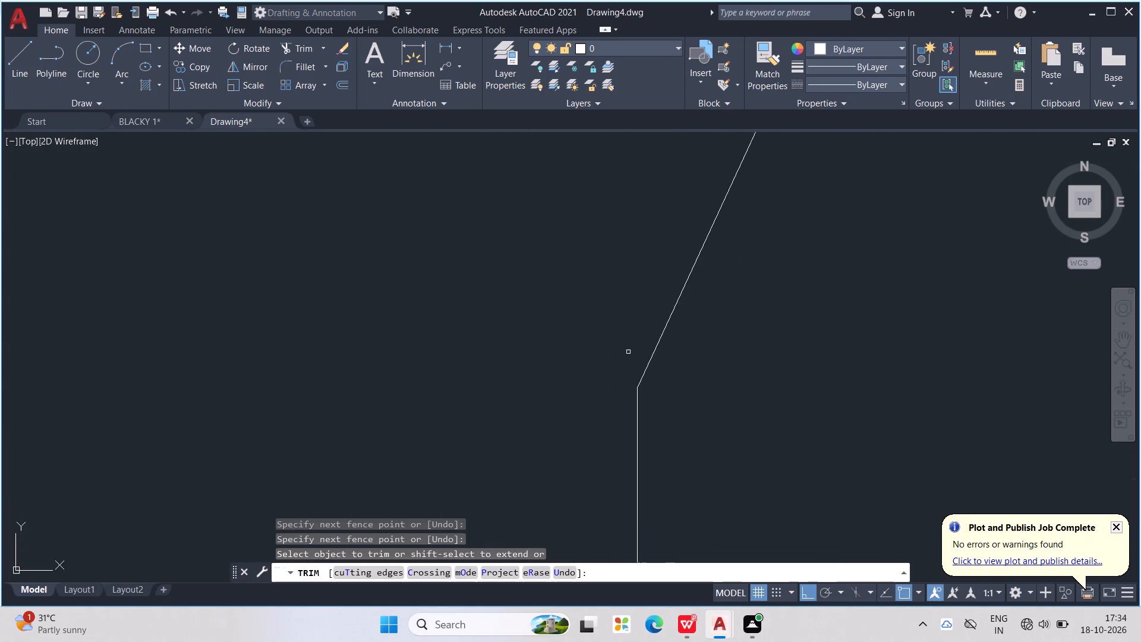
{"action": "scroll", "coordinate": [628, 352], "scroll_direction": "down", "scroll_amount": 20}
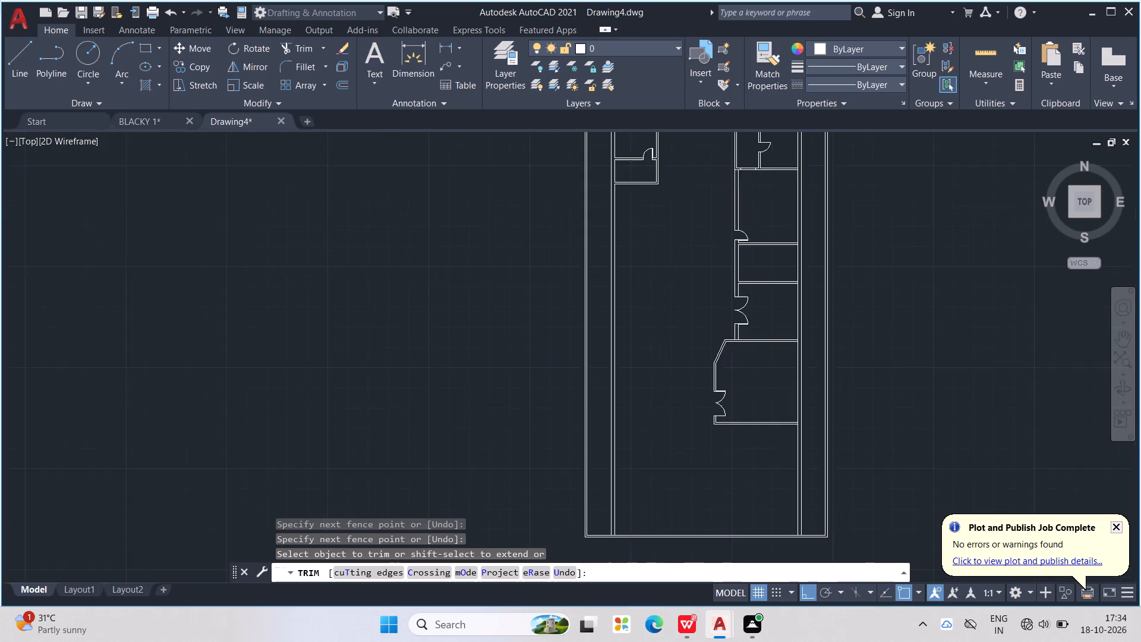
{"action": "scroll", "coordinate": [746, 363], "scroll_direction": "up", "scroll_amount": 3}
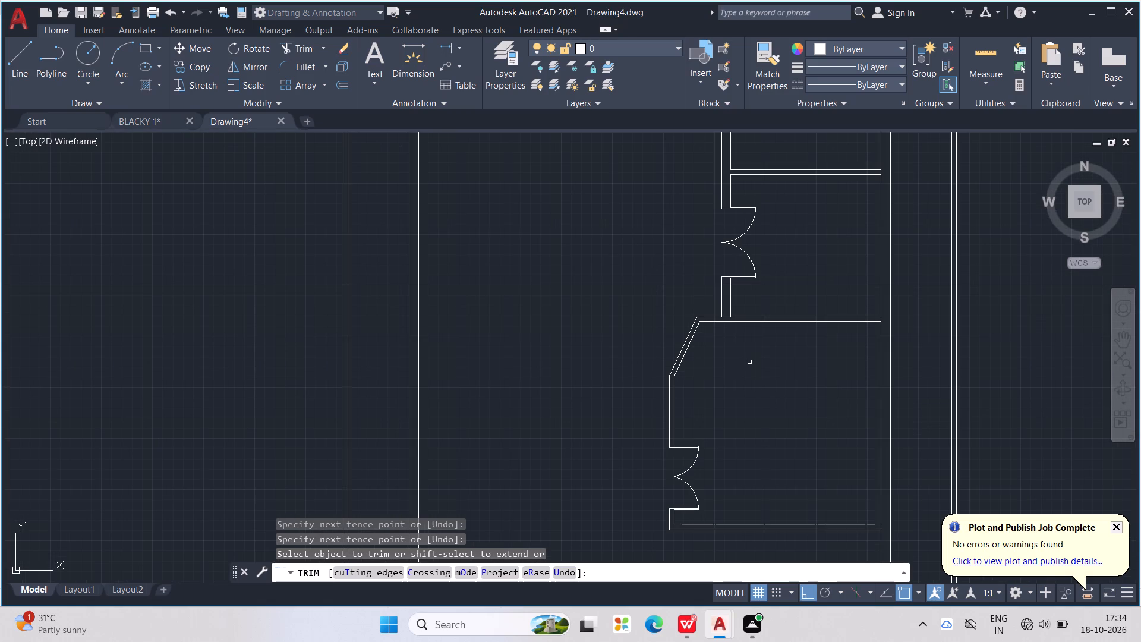
{"action": "scroll", "coordinate": [751, 362], "scroll_direction": "down", "scroll_amount": 2}
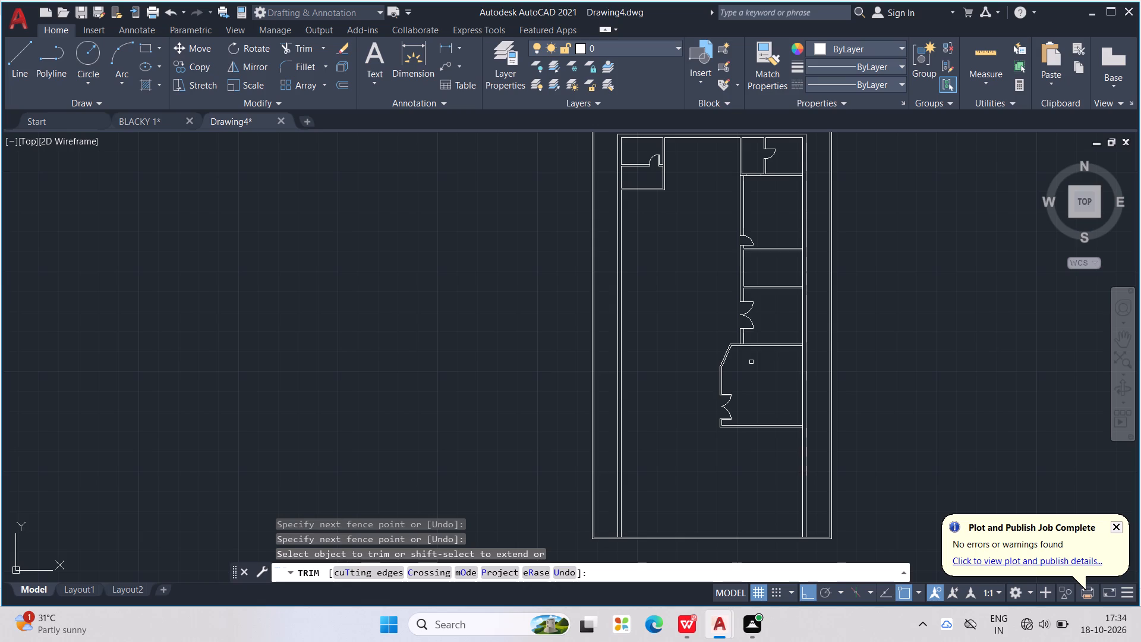
{"action": "scroll", "coordinate": [752, 362], "scroll_direction": "down", "scroll_amount": 2}
{"action": "scroll", "coordinate": [727, 338], "scroll_direction": "up", "scroll_amount": 1}
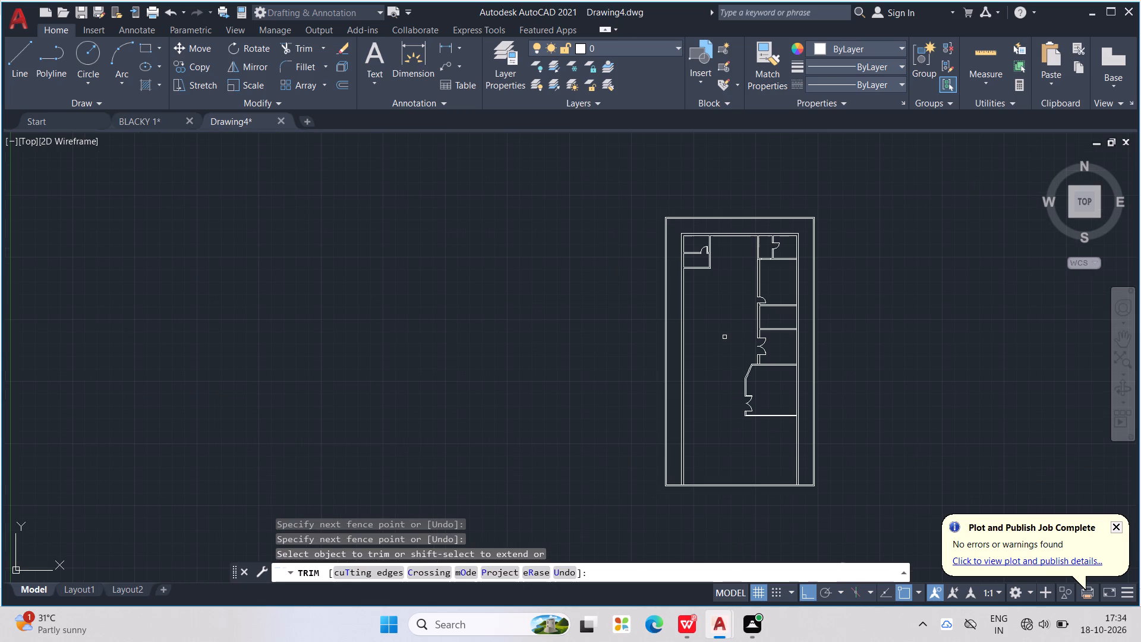
{"action": "scroll", "coordinate": [715, 322], "scroll_direction": "up", "scroll_amount": 1}
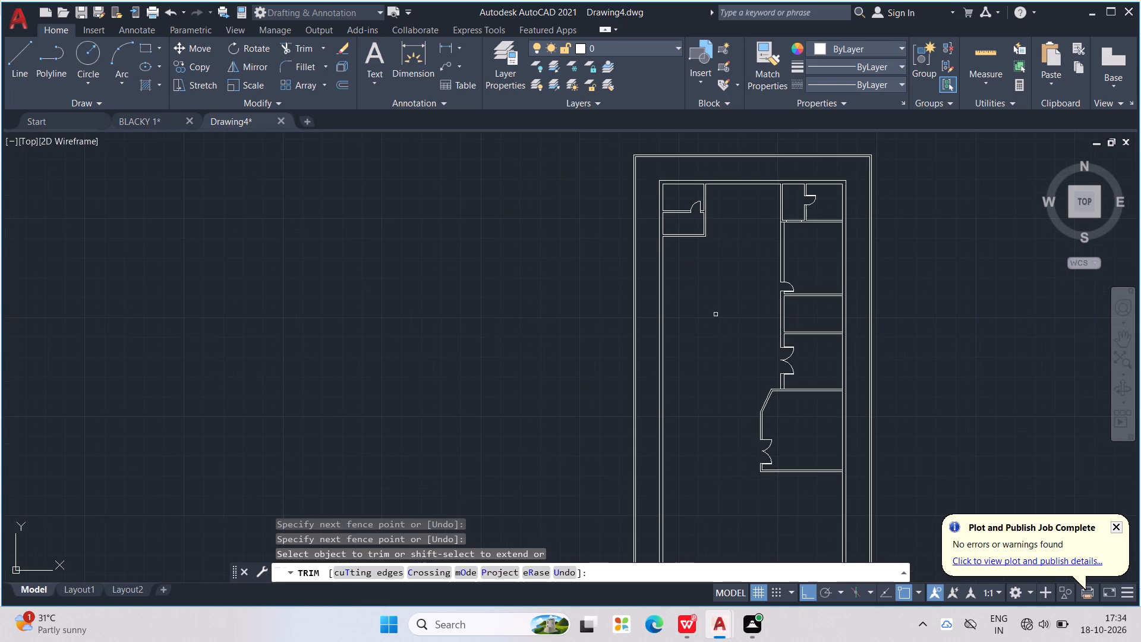
{"action": "middle_click_drag", "start_coordinate": [716, 314], "coordinate": [683, 408]}
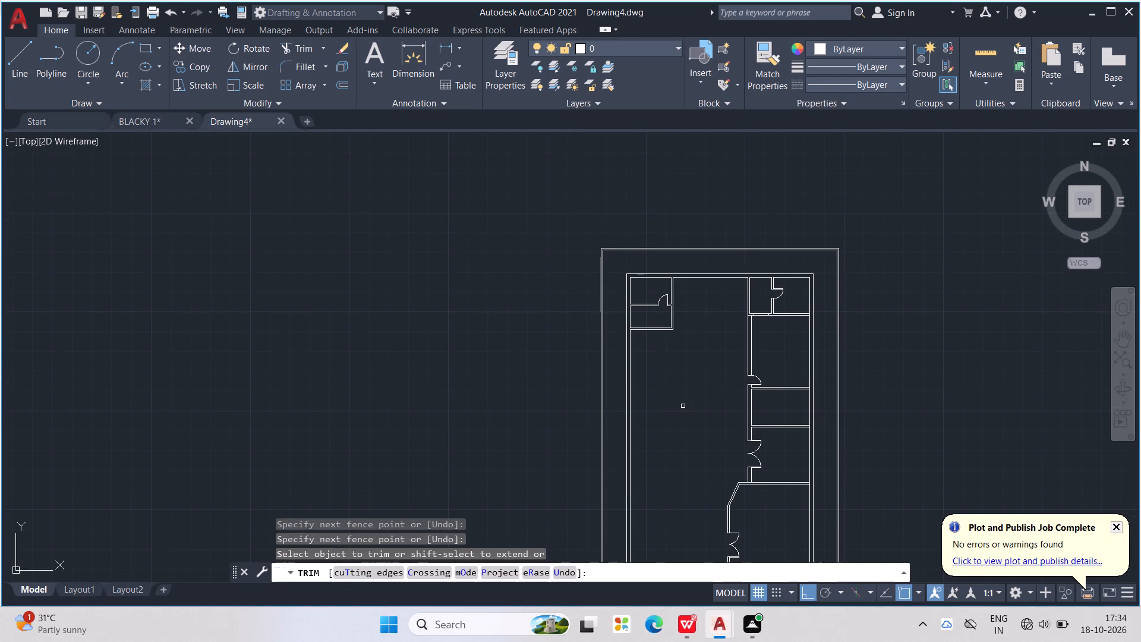
{"action": "key", "text": "Escape"}
{"action": "key", "text": "Escape"}
{"action": "key", "text": "Escape"}
{"action": "key", "text": "Escape"}
{"action": "key", "text": "Escape"}
{"action": "key", "text": "Escape"}
{"action": "key", "text": "Escape"}
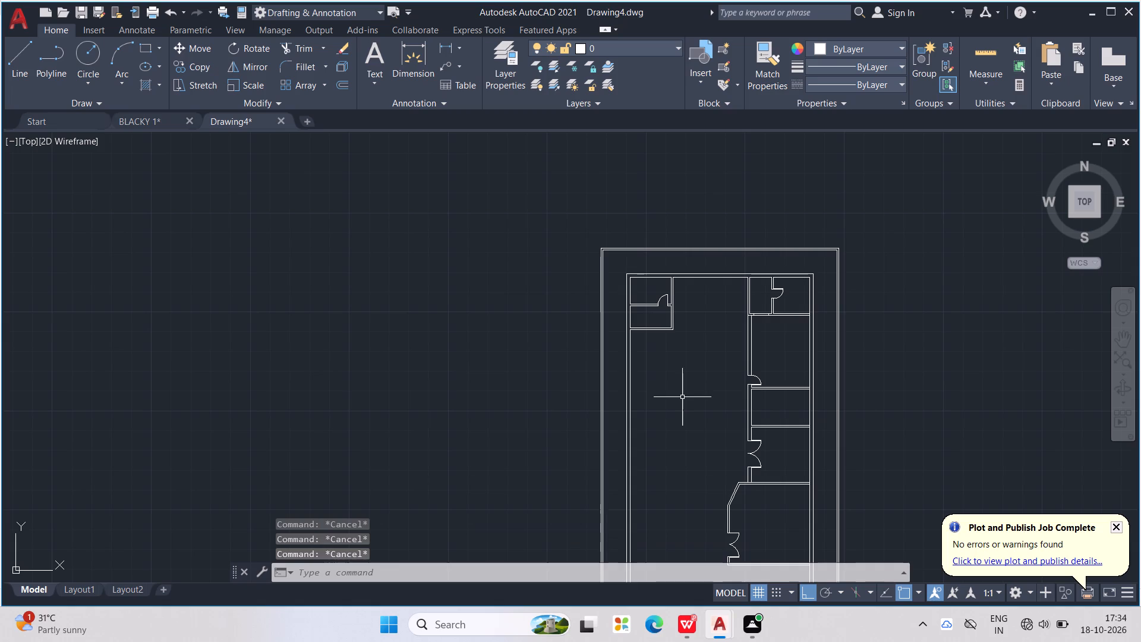
Offset the outer line of the building's top wall 18'6" down into the plan.
{"action": "type", "text": "OFF"}
{"action": "key", "text": "Return"}
{"action": "type", "text": "18'"}
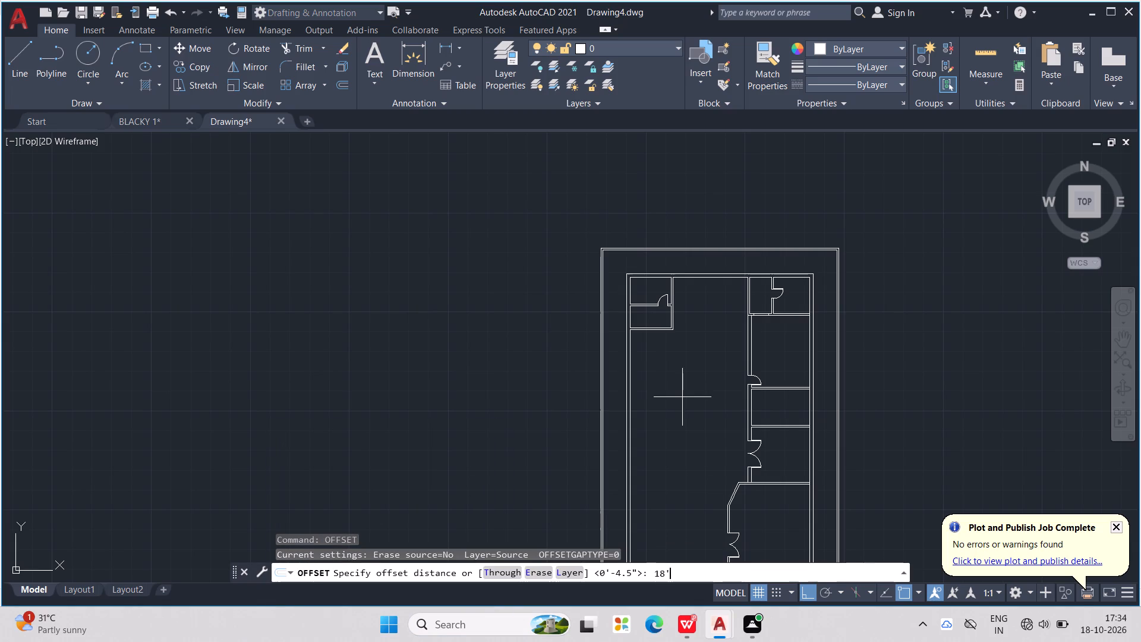
{"action": "type", "text": "6\""}
{"action": "key", "text": "Return"}
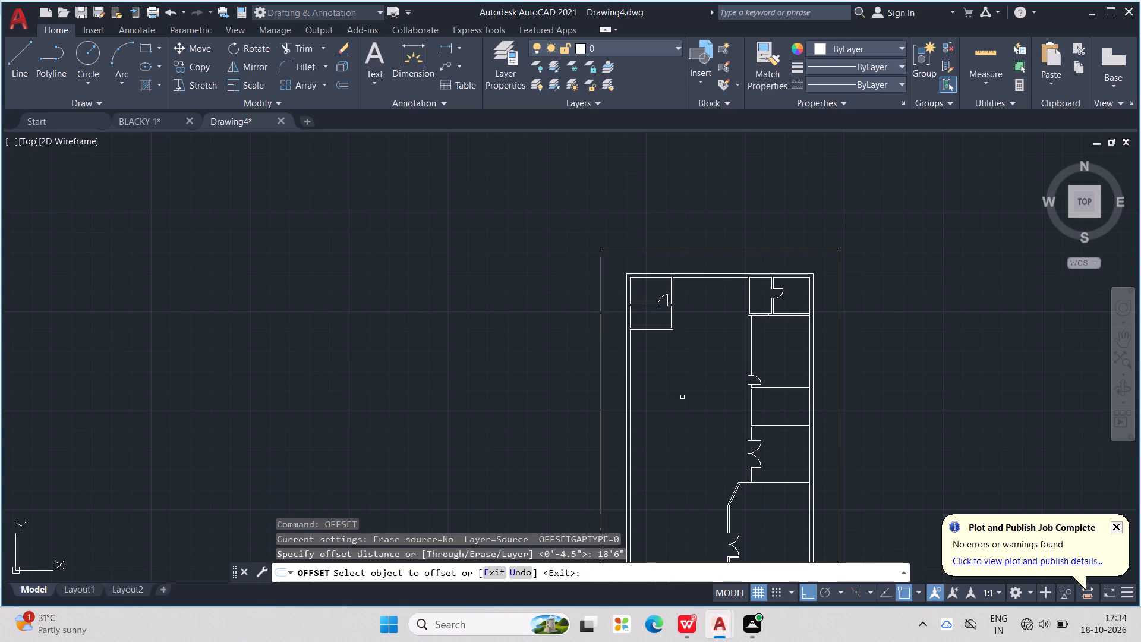
{"action": "left_click", "coordinate": [713, 274]}
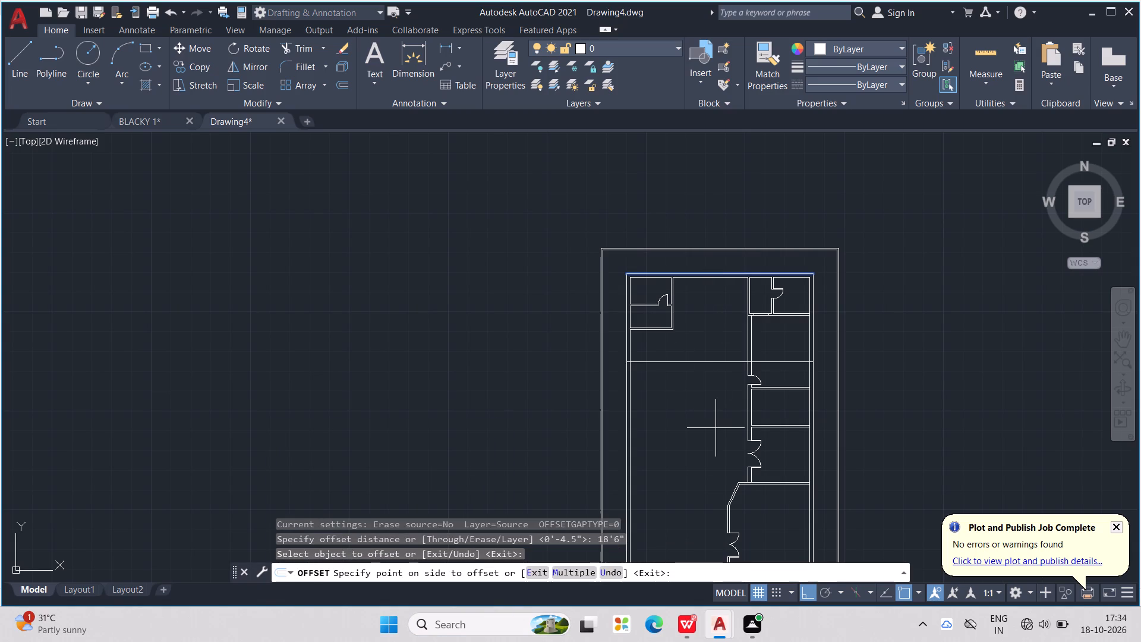
{"action": "left_click", "coordinate": [716, 429]}
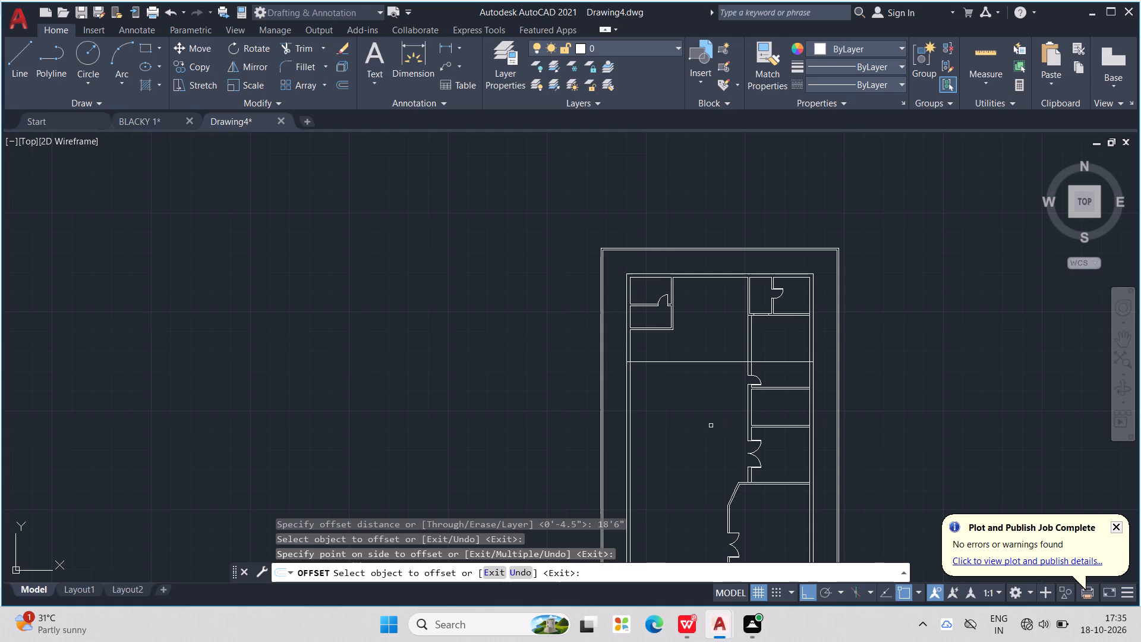
{"action": "middle_click_drag", "start_coordinate": [725, 431], "coordinate": [696, 424]}
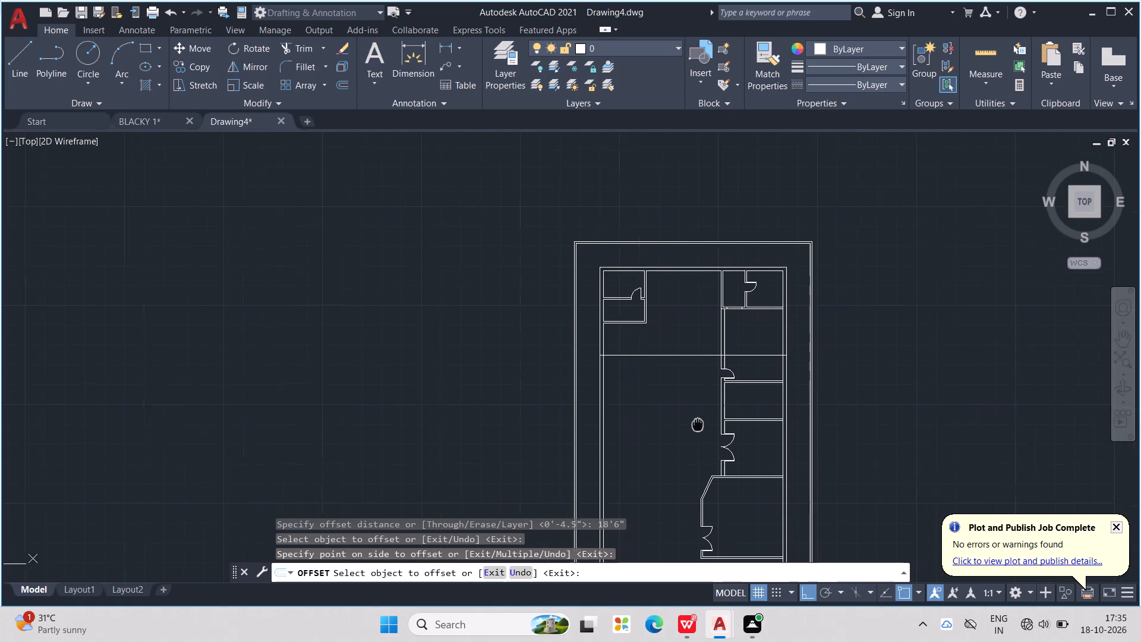
{"action": "middle_click_drag", "start_coordinate": [696, 424], "coordinate": [694, 471]}
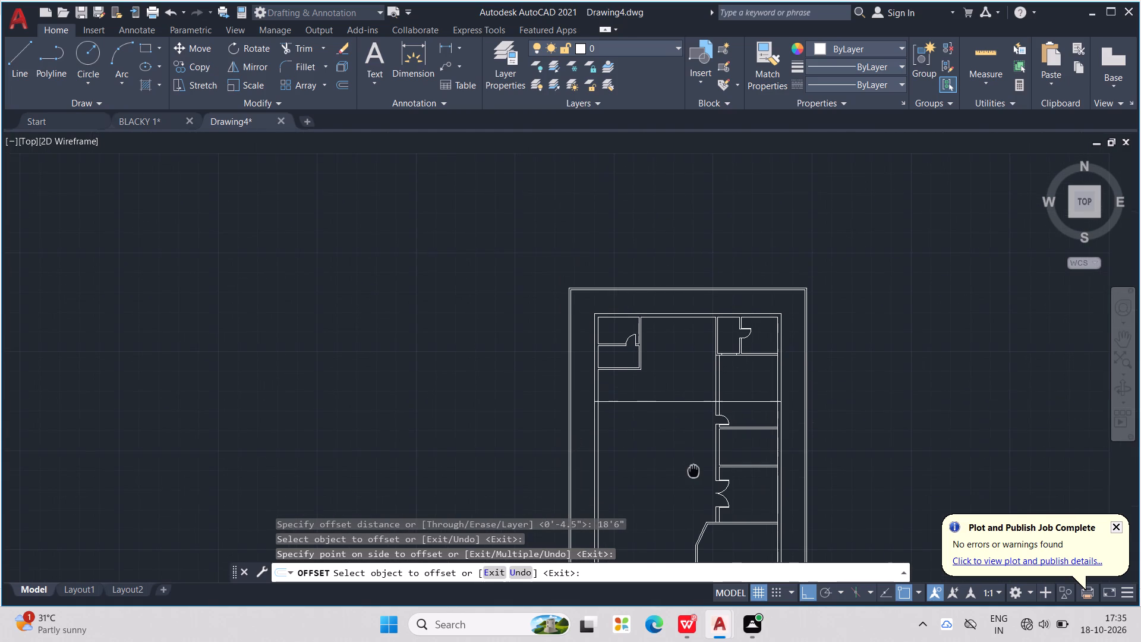
{"action": "middle_click_drag", "start_coordinate": [694, 471], "coordinate": [714, 531]}
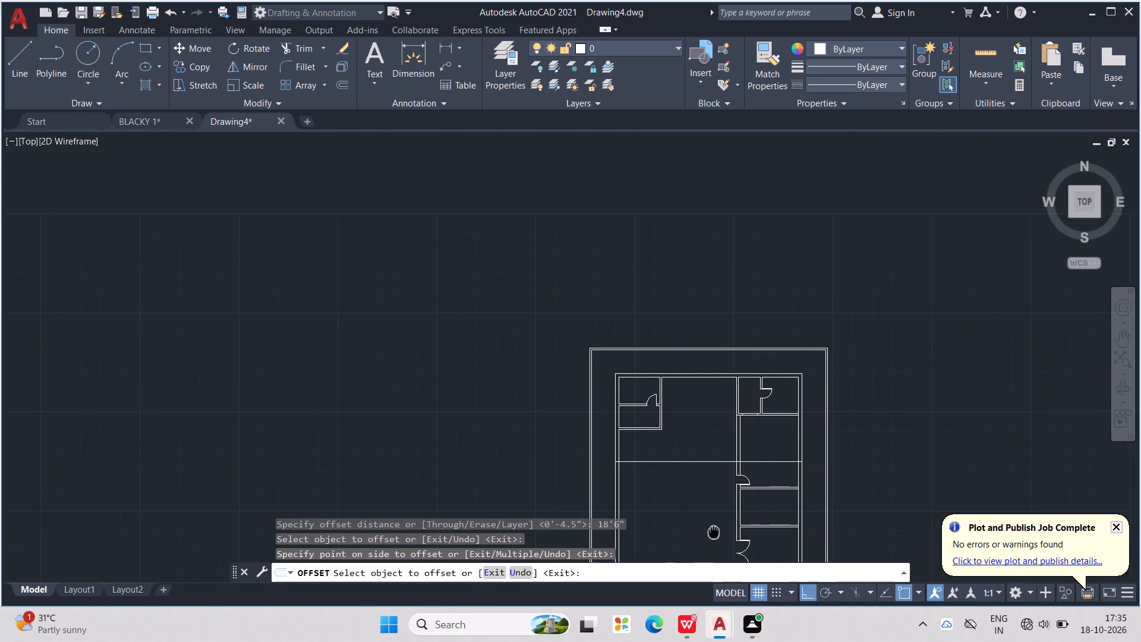
{"action": "middle_click_drag", "start_coordinate": [714, 531], "coordinate": [695, 419]}
{"action": "key", "text": "Escape"}
{"action": "key", "text": "Escape"}
{"action": "key", "text": "Escape"}
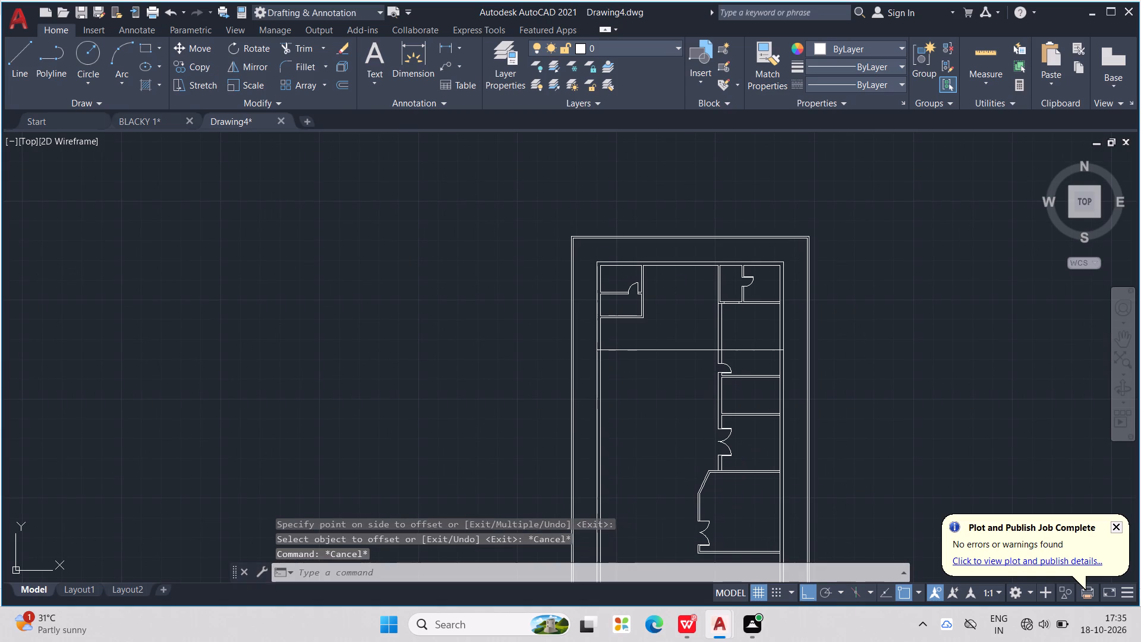
{"action": "key", "text": "Escape"}
{"action": "key", "text": "Escape"}
Extend both vertical partition lines of the upper-left rooms down to the 18'6" offset line.
{"action": "type", "text": "EX"}
{"action": "key", "text": "Return"}
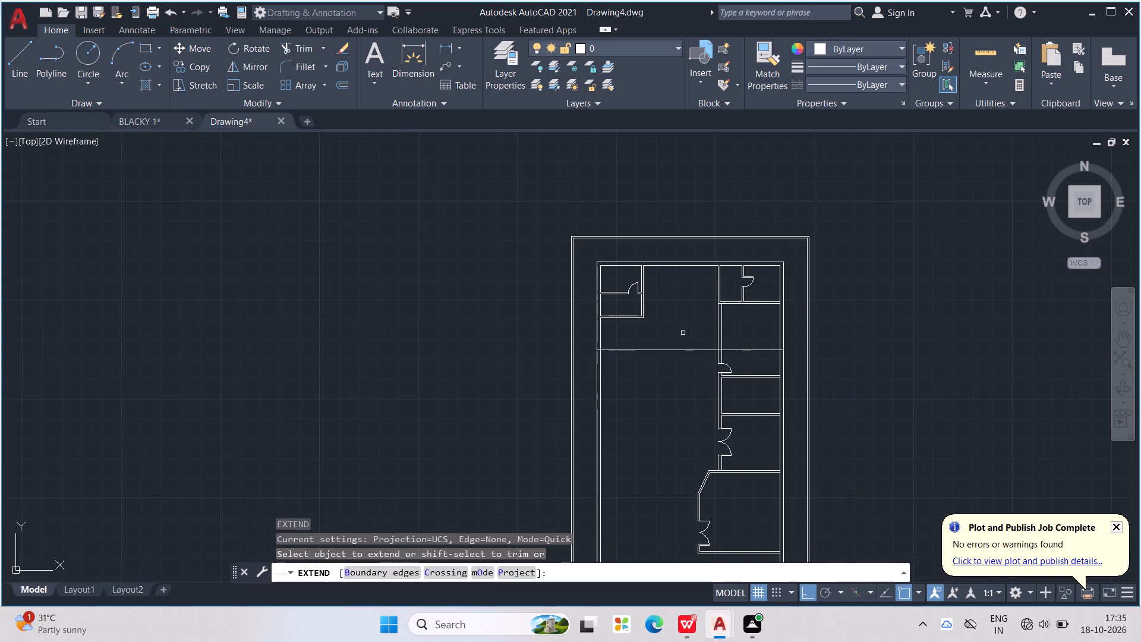
{"action": "scroll", "coordinate": [674, 330], "scroll_direction": "up", "scroll_amount": 2}
{"action": "middle_click_drag", "start_coordinate": [671, 324], "coordinate": [756, 357]}
{"action": "left_click_drag", "start_coordinate": [711, 303], "coordinate": [685, 296]}
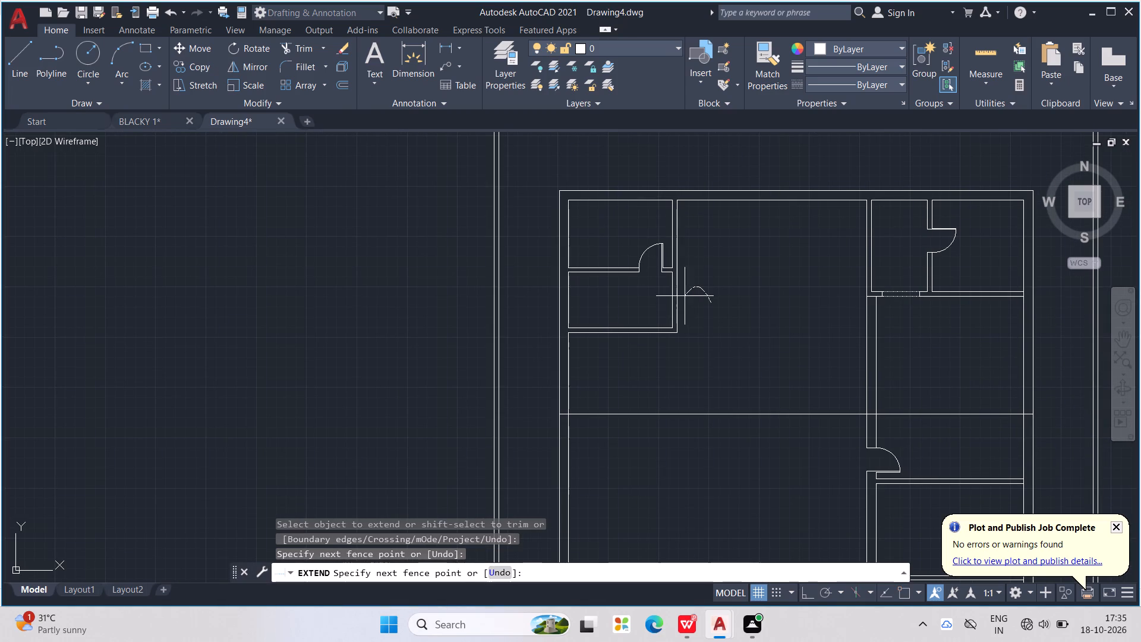
{"action": "left_click_drag", "start_coordinate": [685, 296], "coordinate": [643, 309]}
{"action": "left_click_drag", "start_coordinate": [708, 297], "coordinate": [660, 309]}
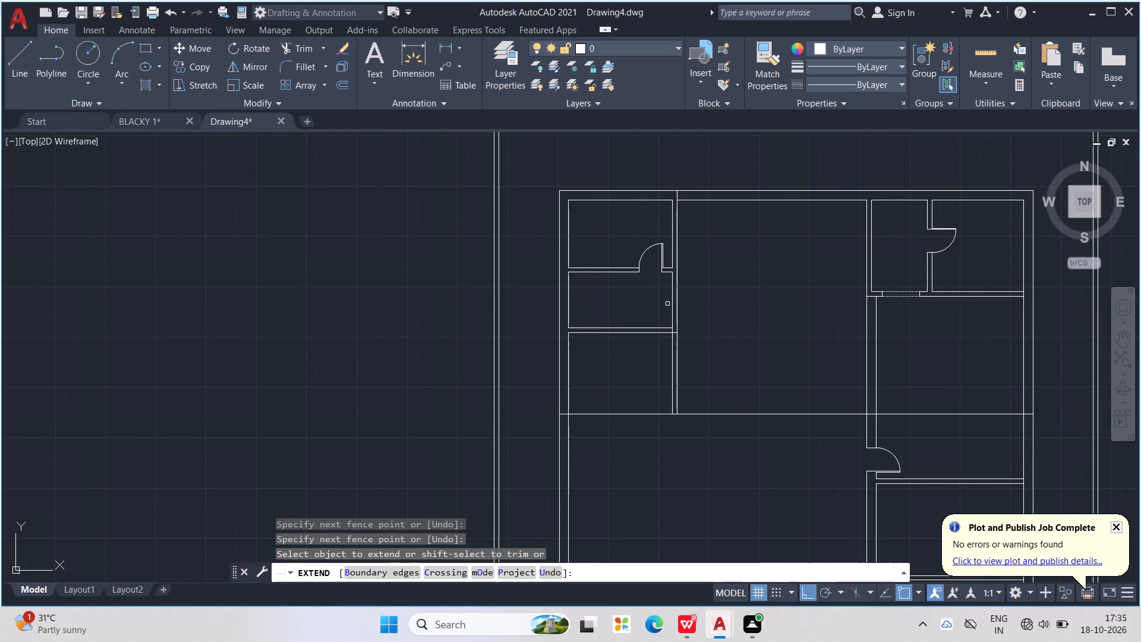
Extend the left line of that vertical partition past the offset line down to the building's bottom wall.
{"action": "scroll", "coordinate": [700, 346], "scroll_direction": "down", "scroll_amount": 1}
{"action": "middle_click_drag", "start_coordinate": [700, 346], "coordinate": [716, 303]}
{"action": "left_click_drag", "start_coordinate": [737, 319], "coordinate": [709, 324]}
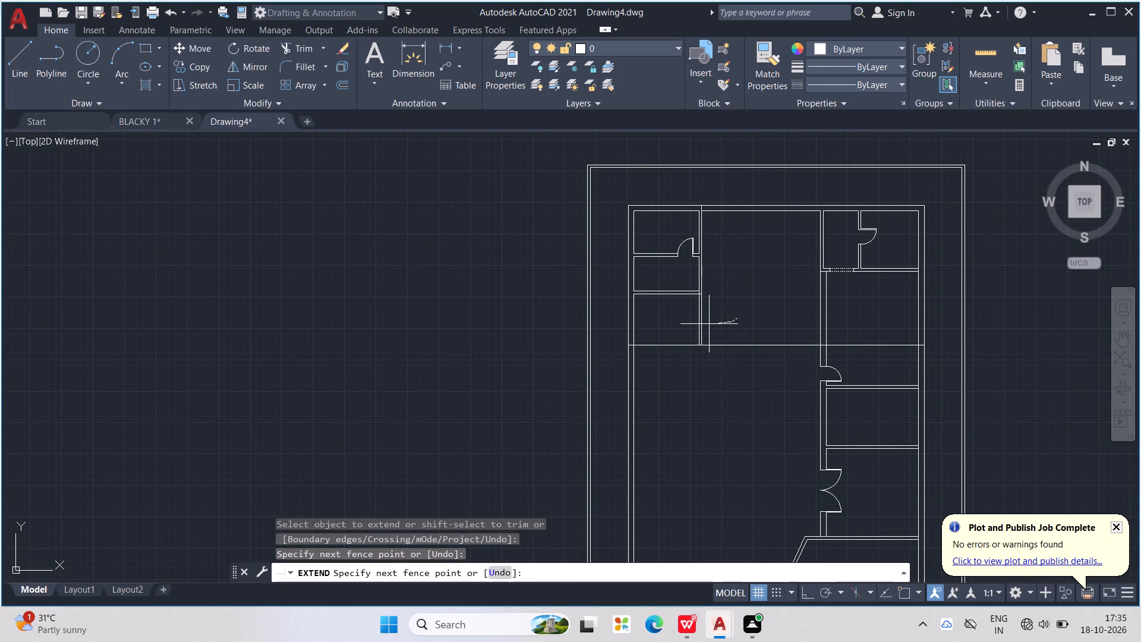
{"action": "left_click_drag", "start_coordinate": [709, 324], "coordinate": [677, 337]}
{"action": "scroll", "coordinate": [699, 325], "scroll_direction": "down", "scroll_amount": 2}
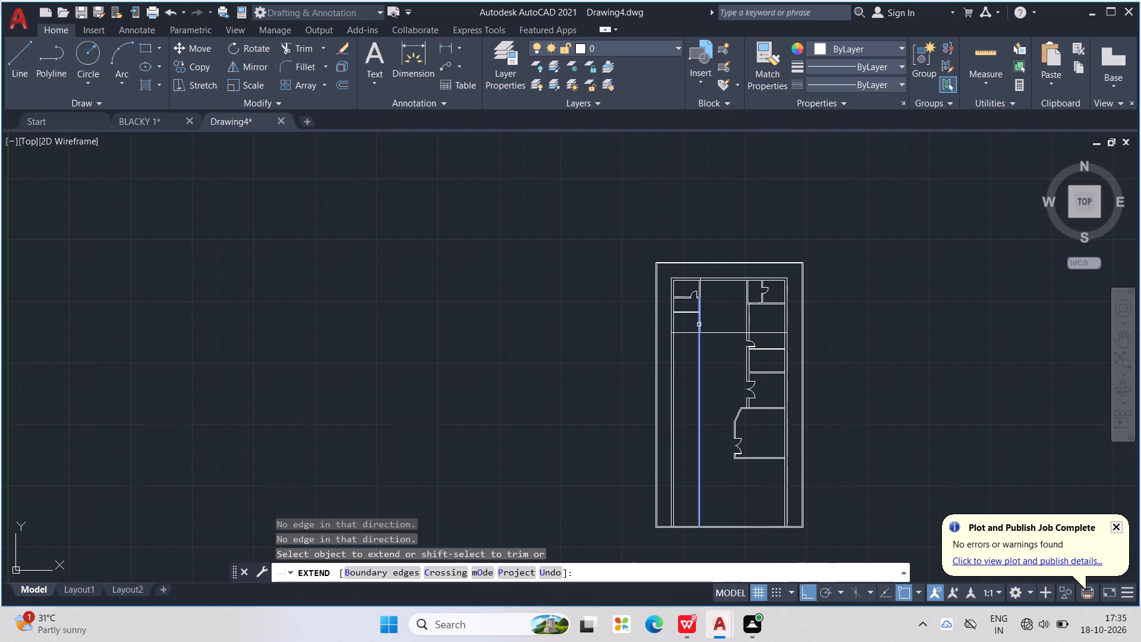
{"action": "left_click", "coordinate": [699, 325]}
{"action": "scroll", "coordinate": [699, 325], "scroll_direction": "up", "scroll_amount": 2}
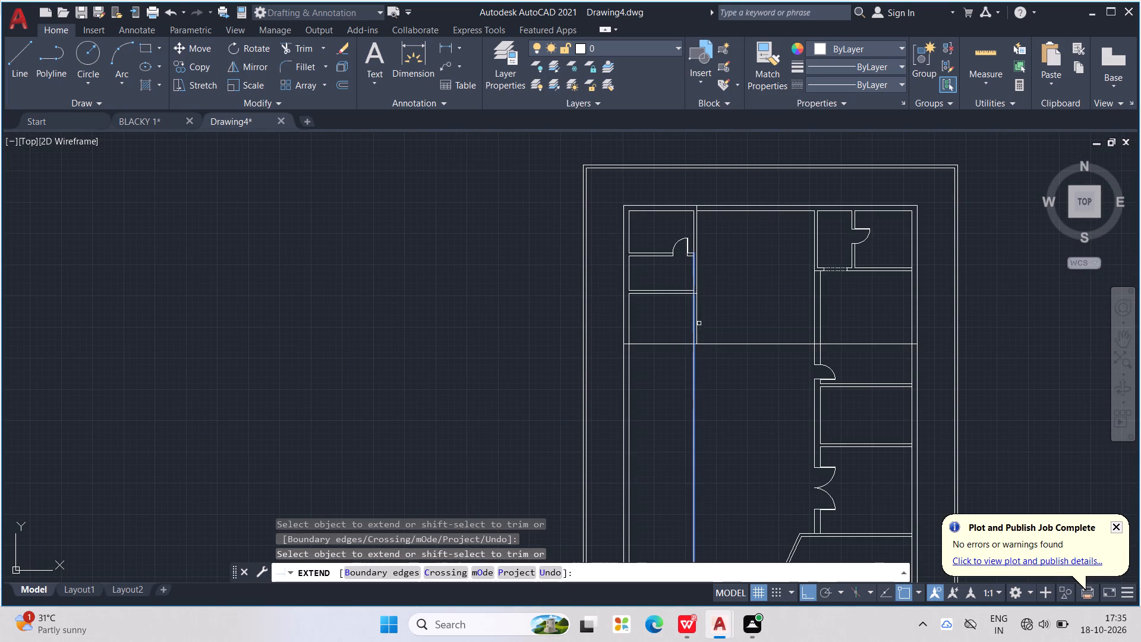
{"action": "key", "text": "Escape"}
{"action": "key", "text": "Escape"}
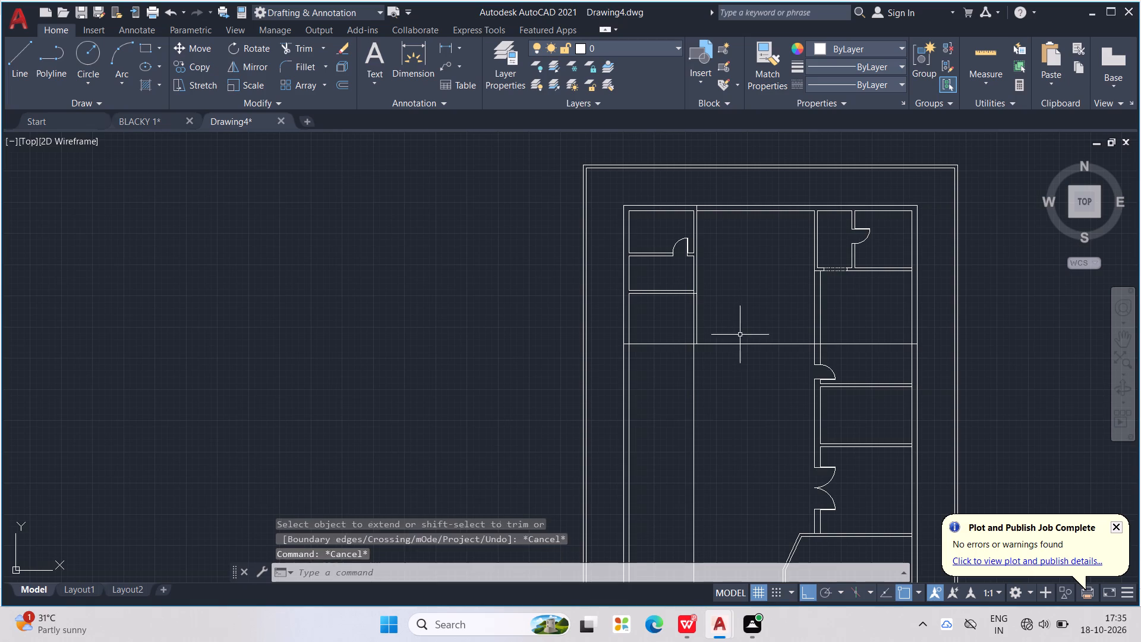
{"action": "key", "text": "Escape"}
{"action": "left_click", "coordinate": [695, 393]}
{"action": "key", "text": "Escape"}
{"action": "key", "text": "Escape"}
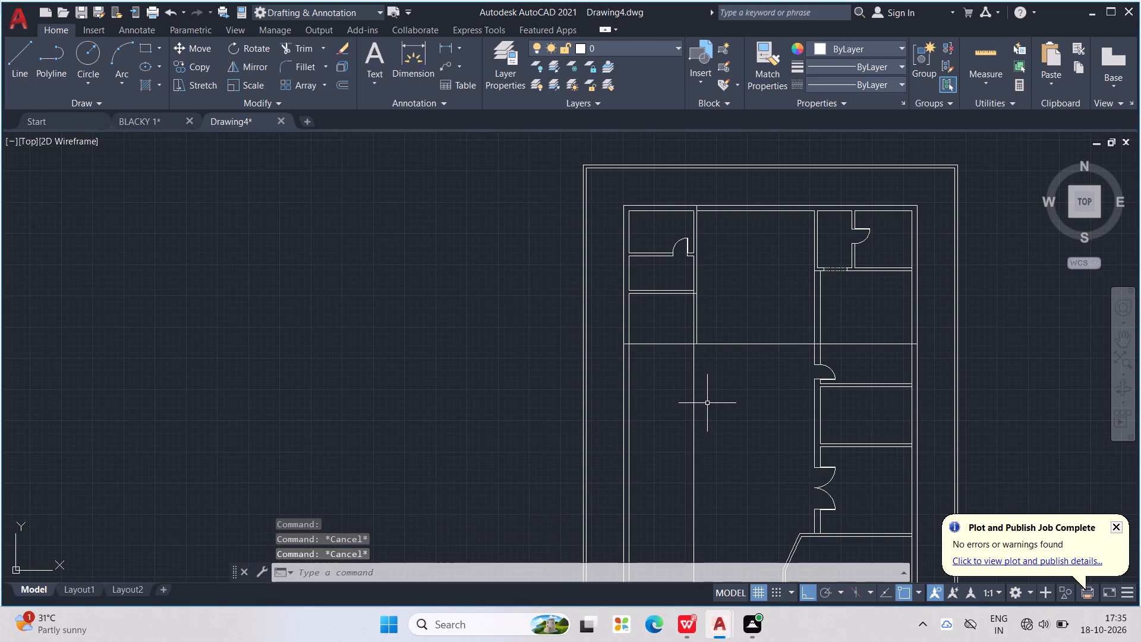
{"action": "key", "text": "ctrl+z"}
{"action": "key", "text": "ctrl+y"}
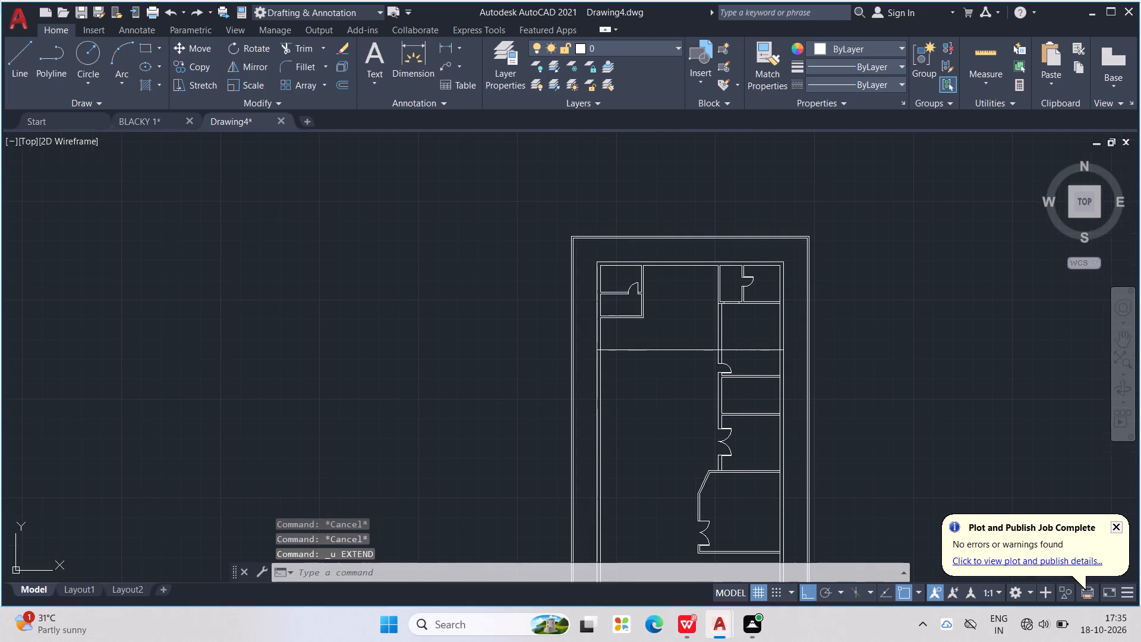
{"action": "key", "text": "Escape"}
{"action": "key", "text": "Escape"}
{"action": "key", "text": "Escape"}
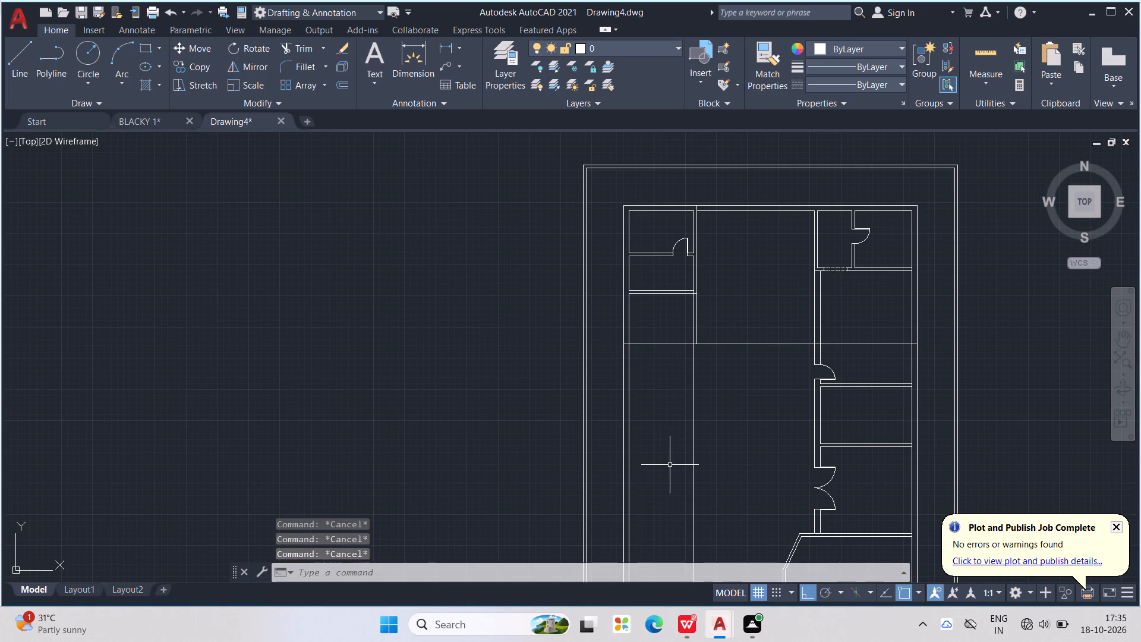
Trim away the vertical partition line that runs below the 18'6" offset line toward the building's bottom wall.
{"action": "type", "text": "TR"}
{"action": "key", "text": "Return"}
{"action": "left_click_drag", "start_coordinate": [717, 470], "coordinate": [683, 483]}
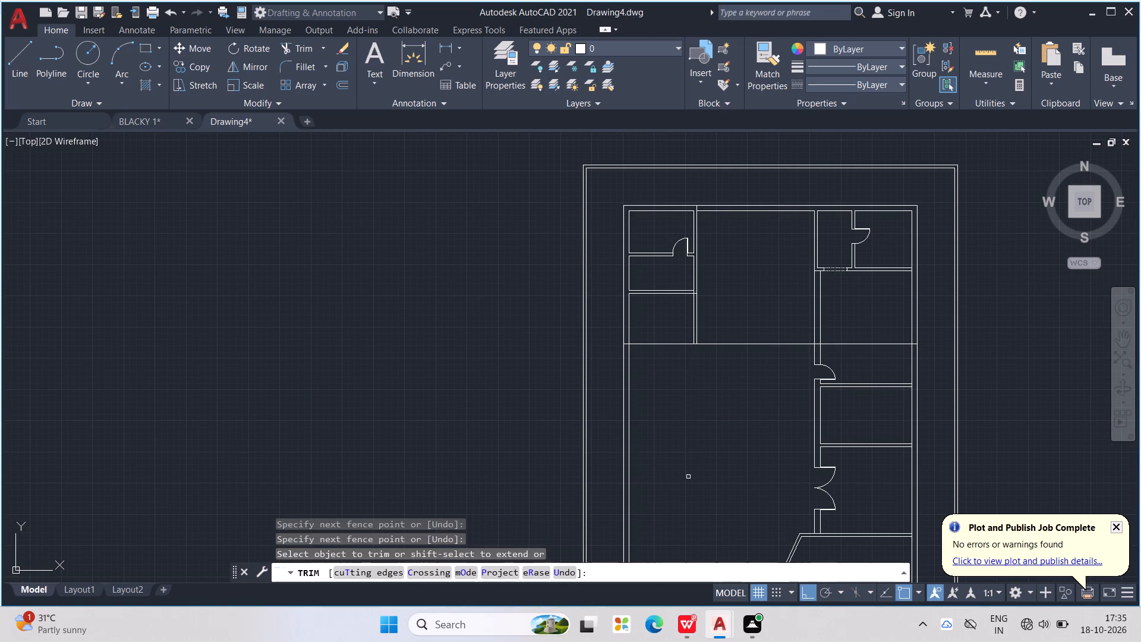
{"action": "scroll", "coordinate": [699, 300], "scroll_direction": "up", "scroll_amount": 1}
{"action": "key", "text": "Escape"}
{"action": "key", "text": "Escape"}
{"action": "key", "text": "Escape"}
{"action": "key", "text": "Escape"}
{"action": "key", "text": "Escape"}
{"action": "key", "text": "Escape"}
{"action": "key", "text": "Escape"}
{"action": "key", "text": "Escape"}
{"action": "key", "text": "Escape"}
{"action": "key", "text": "Escape"}
{"action": "key", "text": "Escape"}
{"action": "key", "text": "Escape"}
{"action": "key", "text": "Escape"}
{"action": "key", "text": "Escape"}
{"action": "key", "text": "Escape"}
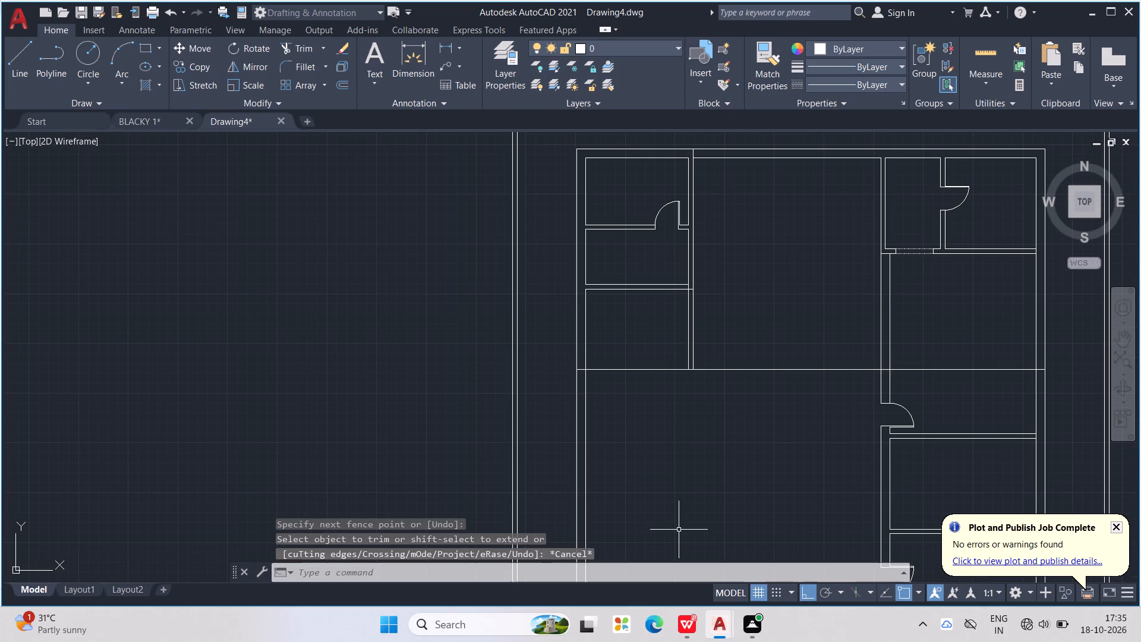
Offset the horizontal 18'6" line 4.5" upward to form the second face of the partition below the upper-left rooms.
{"action": "type", "text": "OFF"}
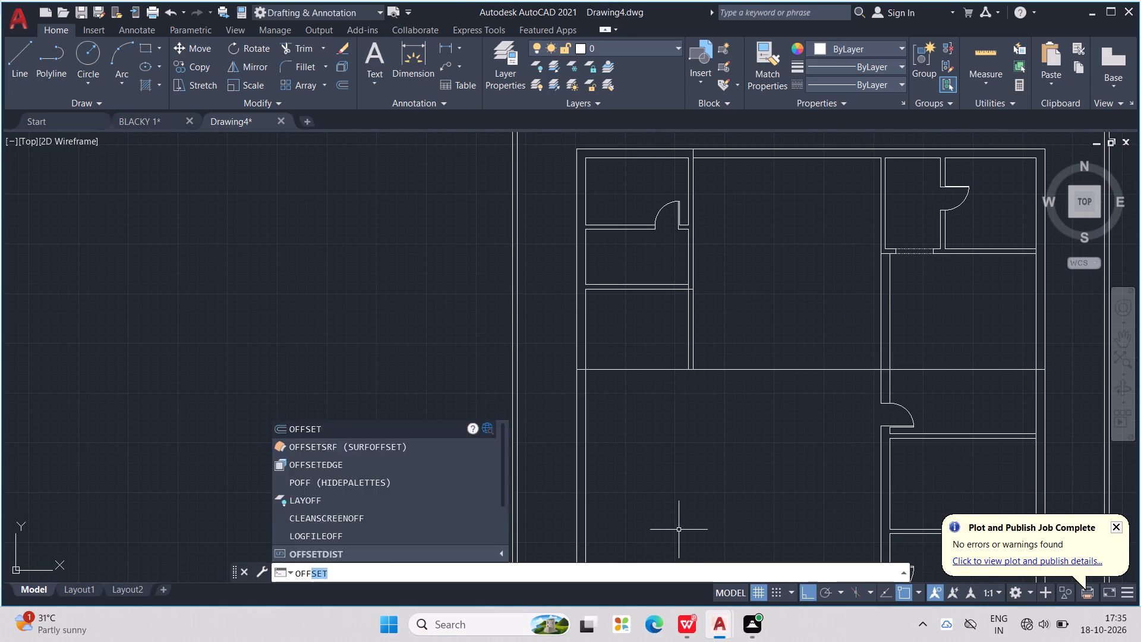
{"action": "key", "text": "Return"}
{"action": "type", "text": "4.5"}
{"action": "key", "text": "shift+quotedbl"}
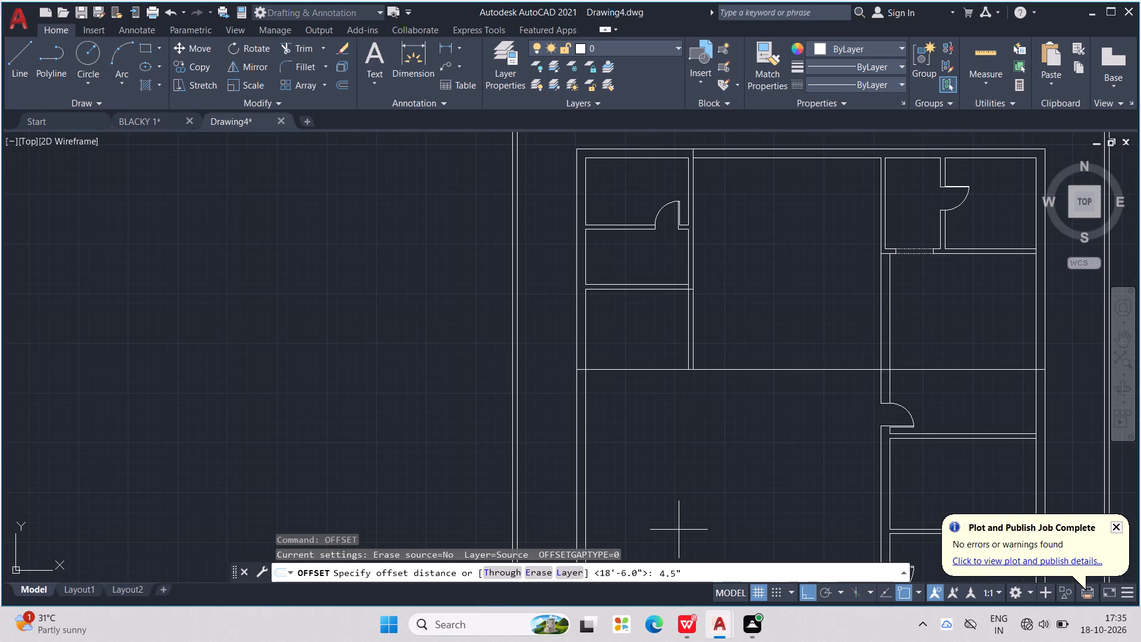
{"action": "key", "text": "Return"}
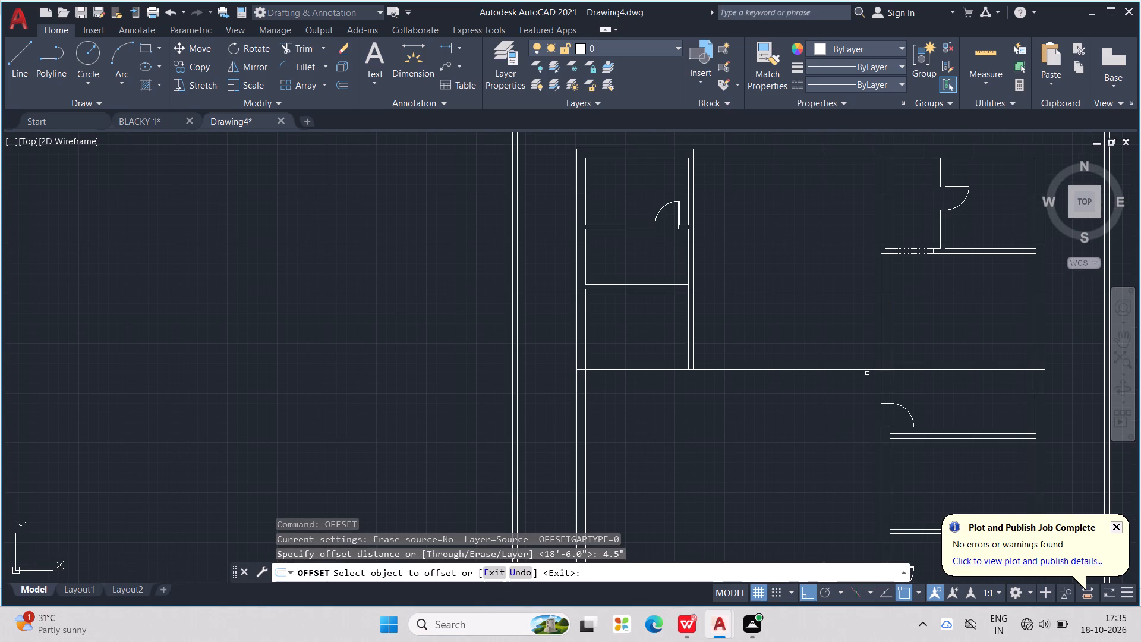
{"action": "left_click", "coordinate": [862, 370]}
{"action": "left_click", "coordinate": [857, 355]}
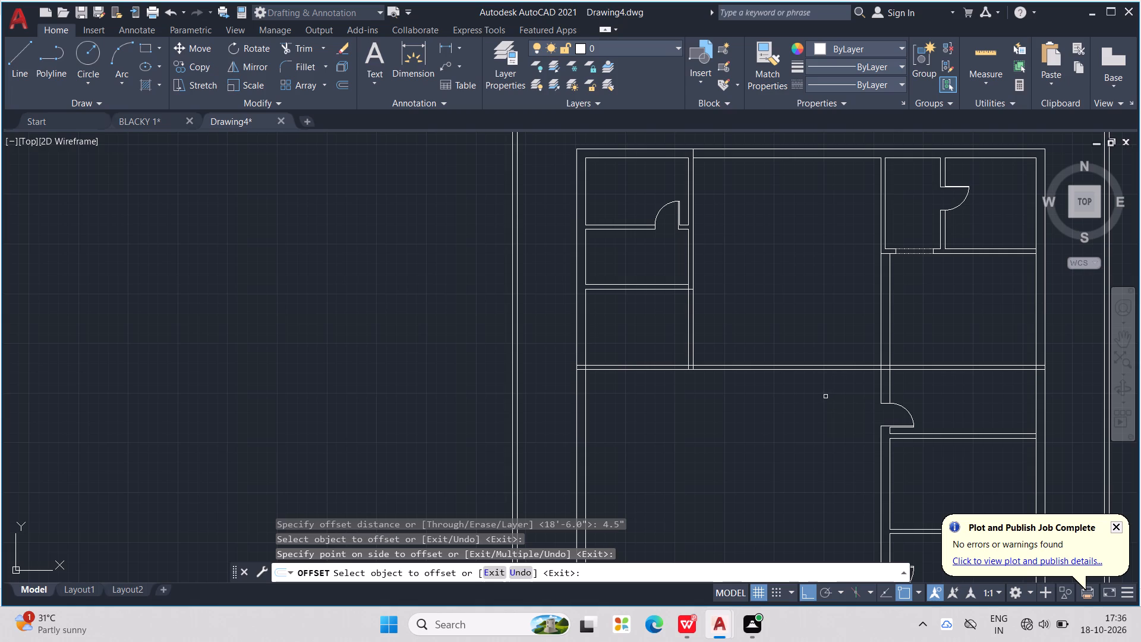
{"action": "scroll", "coordinate": [799, 379], "scroll_direction": "down", "scroll_amount": 1}
{"action": "scroll", "coordinate": [666, 377], "scroll_direction": "up", "scroll_amount": 1}
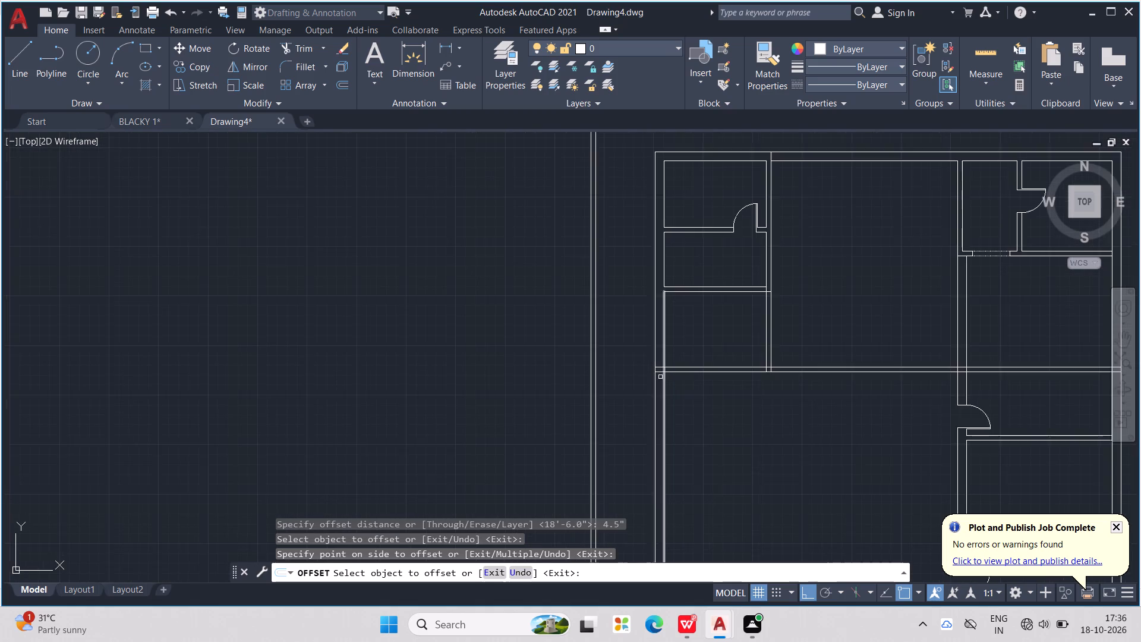
{"action": "scroll", "coordinate": [658, 377], "scroll_direction": "up", "scroll_amount": 4}
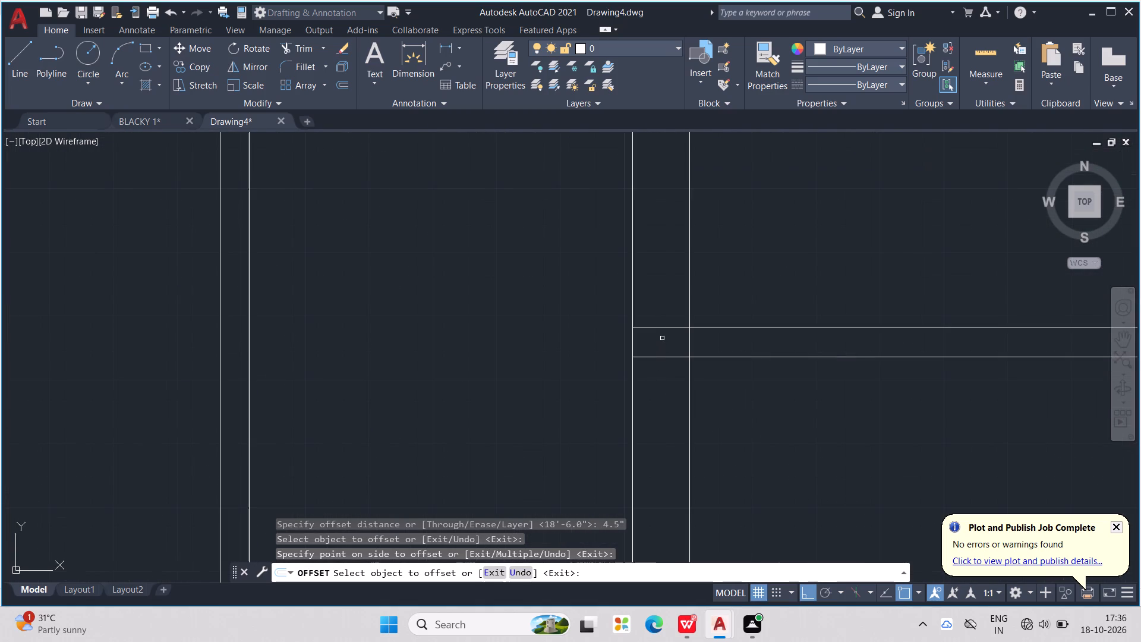
{"action": "key", "text": "Escape"}
{"action": "scroll", "coordinate": [662, 338], "scroll_direction": "down", "scroll_amount": 2}
{"action": "key", "text": "Escape"}
{"action": "key", "text": "Escape"}
{"action": "key", "text": "Escape"}
{"action": "key", "text": "Escape"}
{"action": "key", "text": "Escape"}
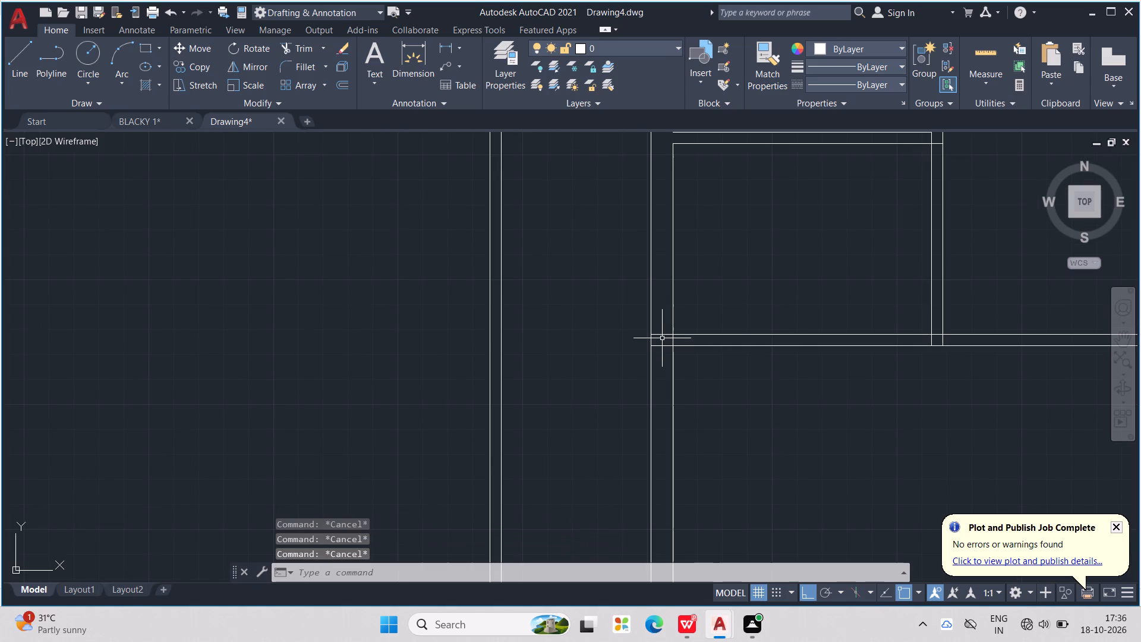
{"action": "key", "text": "Escape"}
{"action": "scroll", "coordinate": [721, 339], "scroll_direction": "down", "scroll_amount": 1}
{"action": "key", "text": "Escape"}
{"action": "key", "text": "Escape"}
{"action": "scroll", "coordinate": [728, 339], "scroll_direction": "down", "scroll_amount": 2}
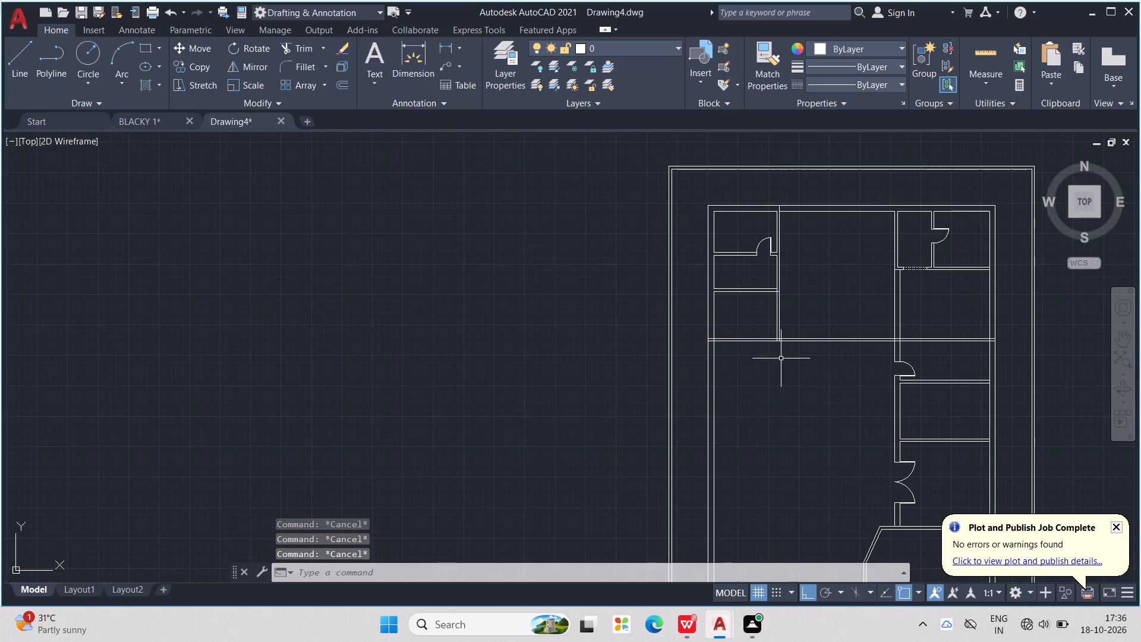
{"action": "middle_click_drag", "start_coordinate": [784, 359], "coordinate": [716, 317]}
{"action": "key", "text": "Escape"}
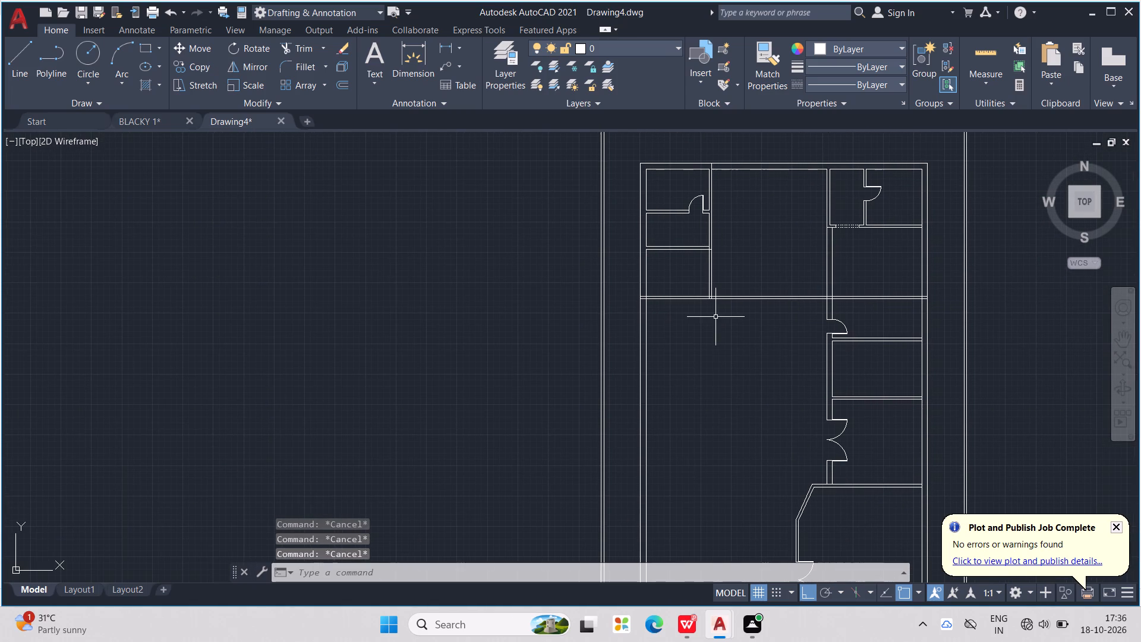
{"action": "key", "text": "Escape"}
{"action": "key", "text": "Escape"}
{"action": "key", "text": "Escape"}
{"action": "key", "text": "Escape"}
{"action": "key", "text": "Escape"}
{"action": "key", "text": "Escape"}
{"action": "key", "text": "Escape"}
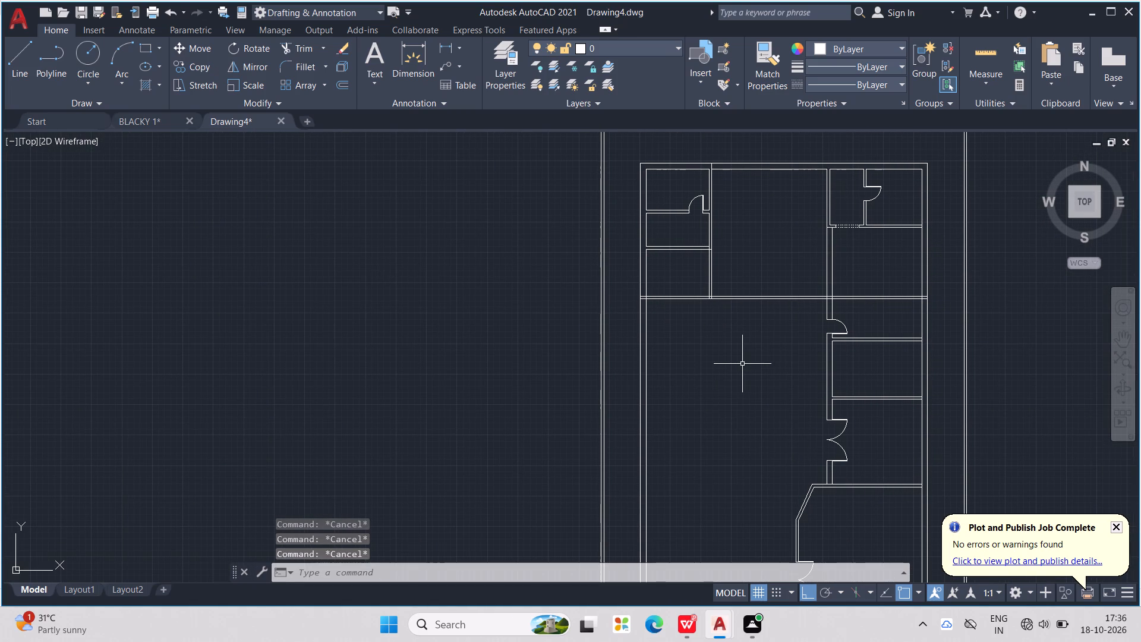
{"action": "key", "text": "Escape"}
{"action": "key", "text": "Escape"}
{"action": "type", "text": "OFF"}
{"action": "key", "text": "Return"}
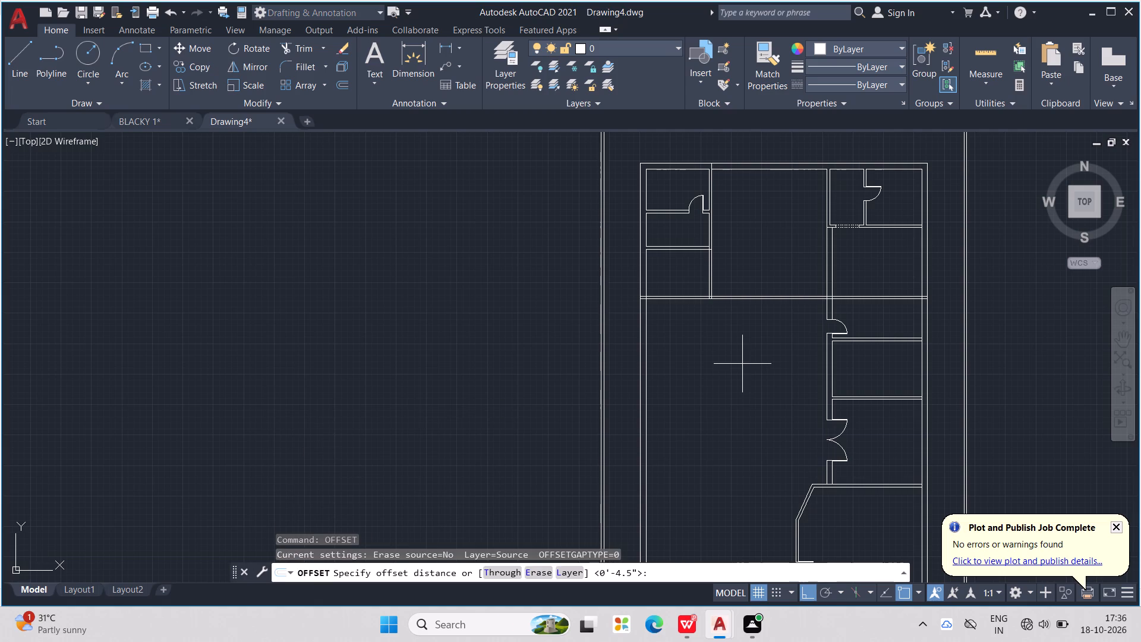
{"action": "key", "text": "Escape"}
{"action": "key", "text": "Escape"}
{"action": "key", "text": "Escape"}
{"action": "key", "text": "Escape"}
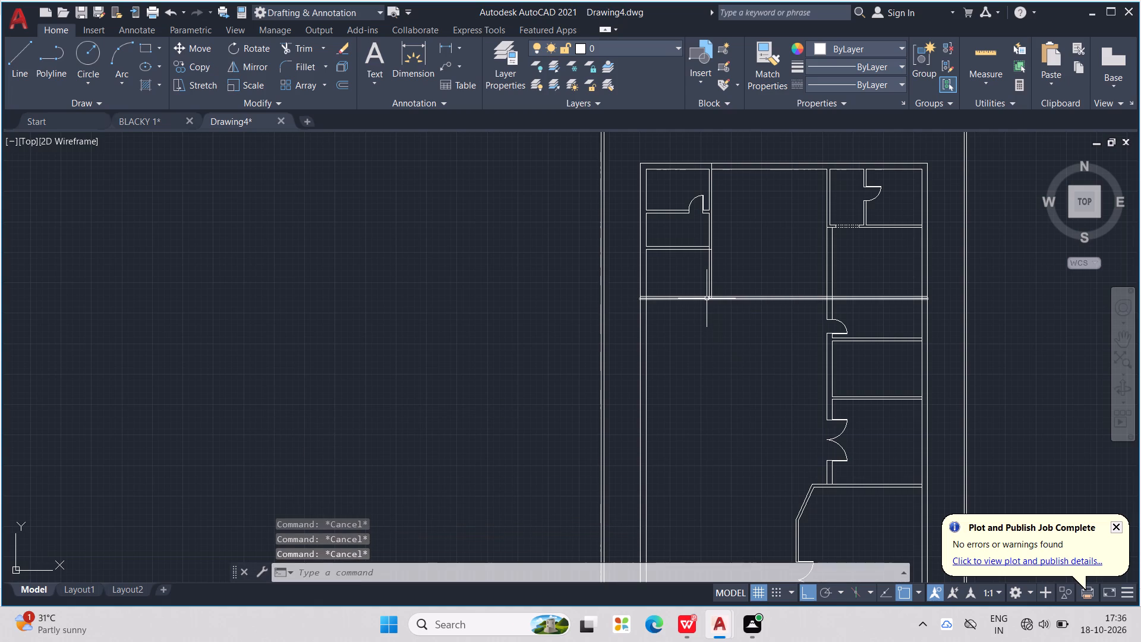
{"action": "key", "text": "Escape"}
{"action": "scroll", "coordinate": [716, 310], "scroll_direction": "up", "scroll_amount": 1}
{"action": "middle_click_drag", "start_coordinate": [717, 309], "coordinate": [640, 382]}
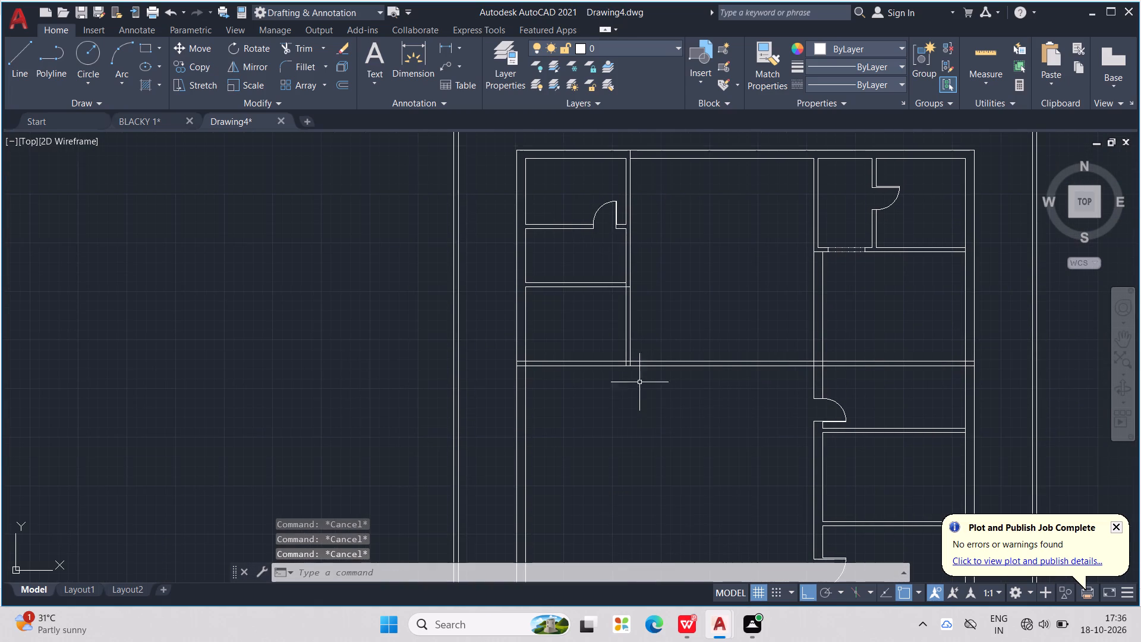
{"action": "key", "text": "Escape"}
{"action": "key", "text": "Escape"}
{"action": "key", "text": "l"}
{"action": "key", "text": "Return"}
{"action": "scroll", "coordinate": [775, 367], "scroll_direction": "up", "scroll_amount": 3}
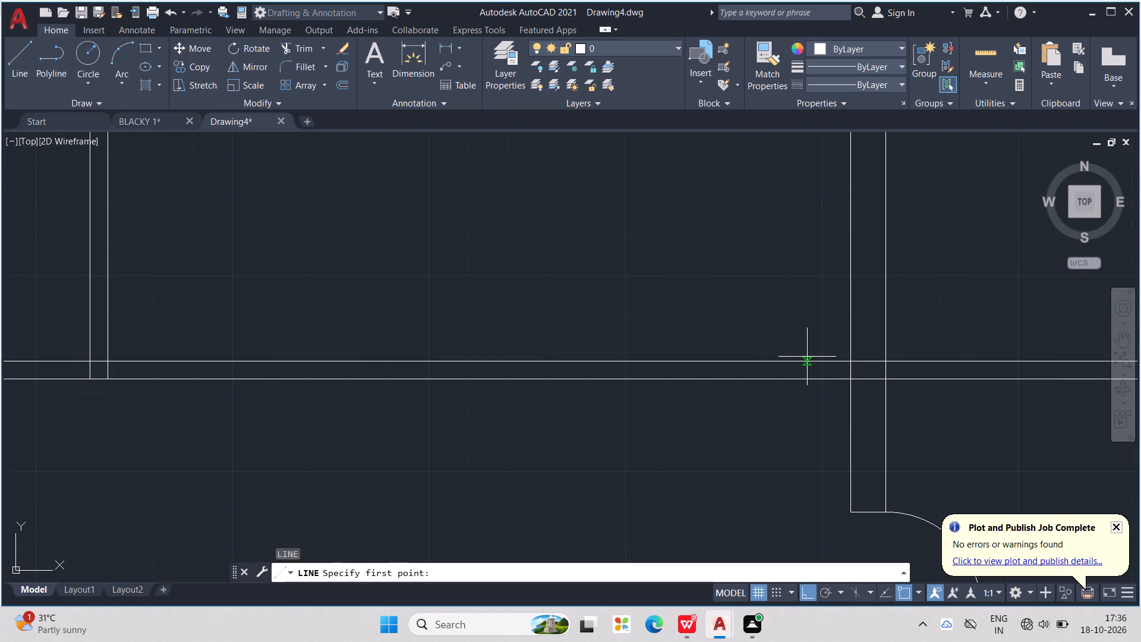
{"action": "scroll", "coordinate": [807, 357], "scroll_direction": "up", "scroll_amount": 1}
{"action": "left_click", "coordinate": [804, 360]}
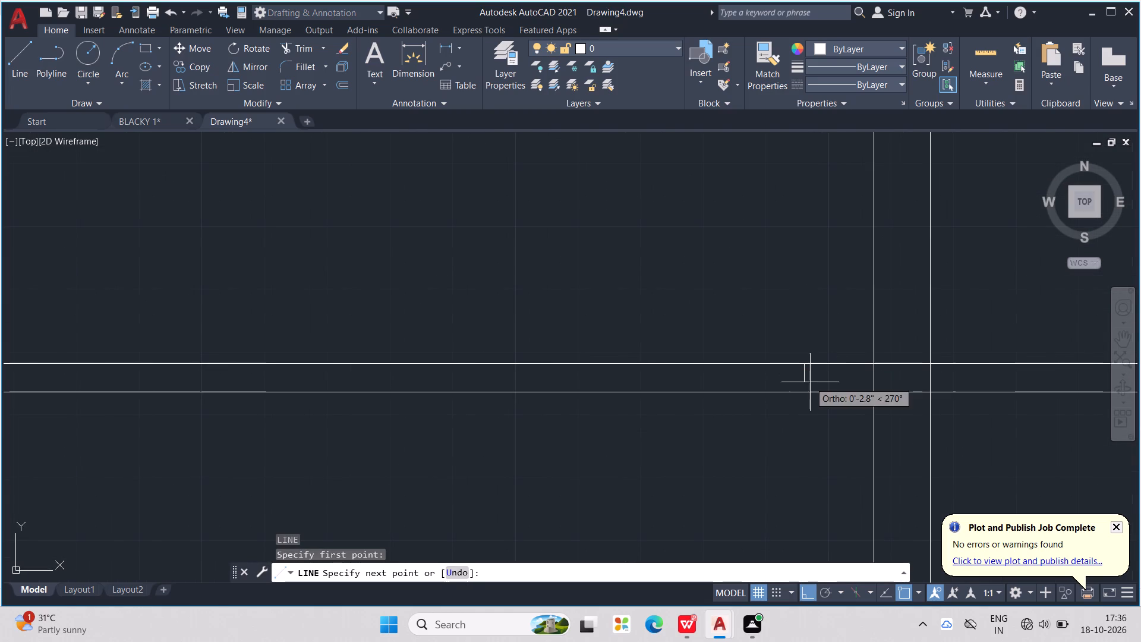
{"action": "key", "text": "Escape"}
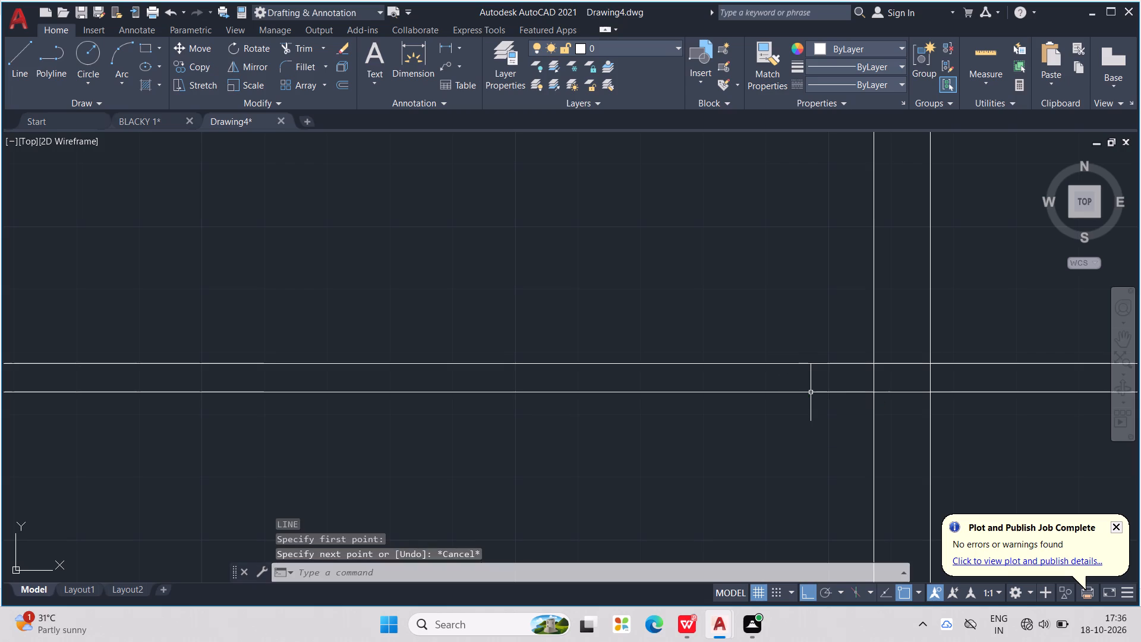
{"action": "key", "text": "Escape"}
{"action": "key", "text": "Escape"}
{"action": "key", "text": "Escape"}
Draw a short vertical jamb line across the new horizontal partition, just left of the central vertical wall.
{"action": "key", "text": "l"}
{"action": "key", "text": "Return"}
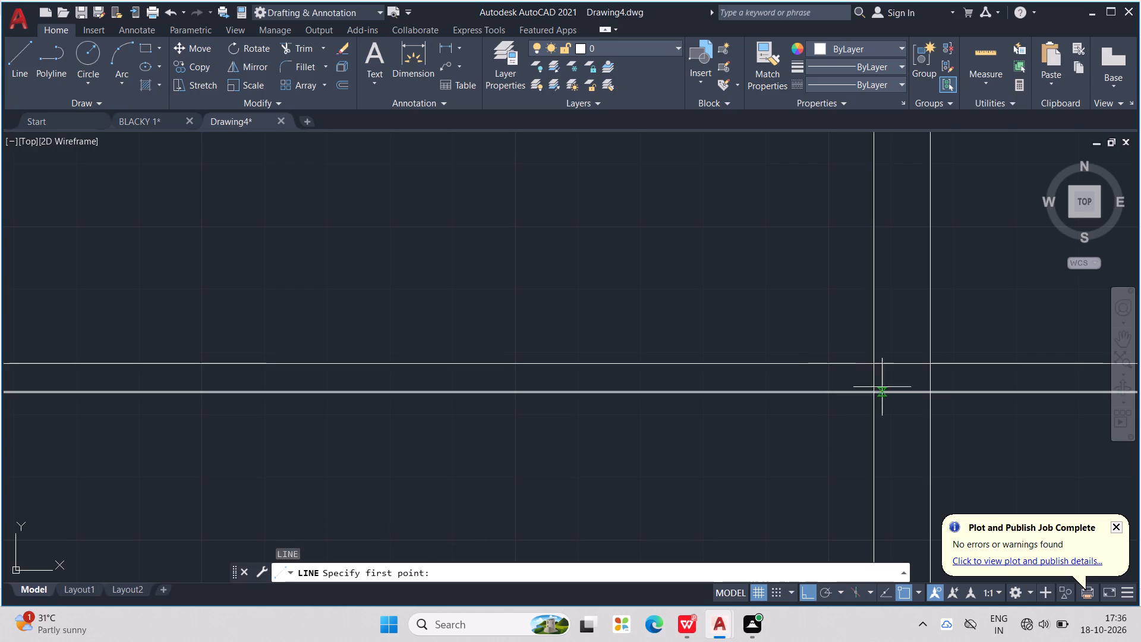
{"action": "scroll", "coordinate": [883, 380], "scroll_direction": "up", "scroll_amount": 2}
{"action": "scroll", "coordinate": [795, 359], "scroll_direction": "down", "scroll_amount": 2}
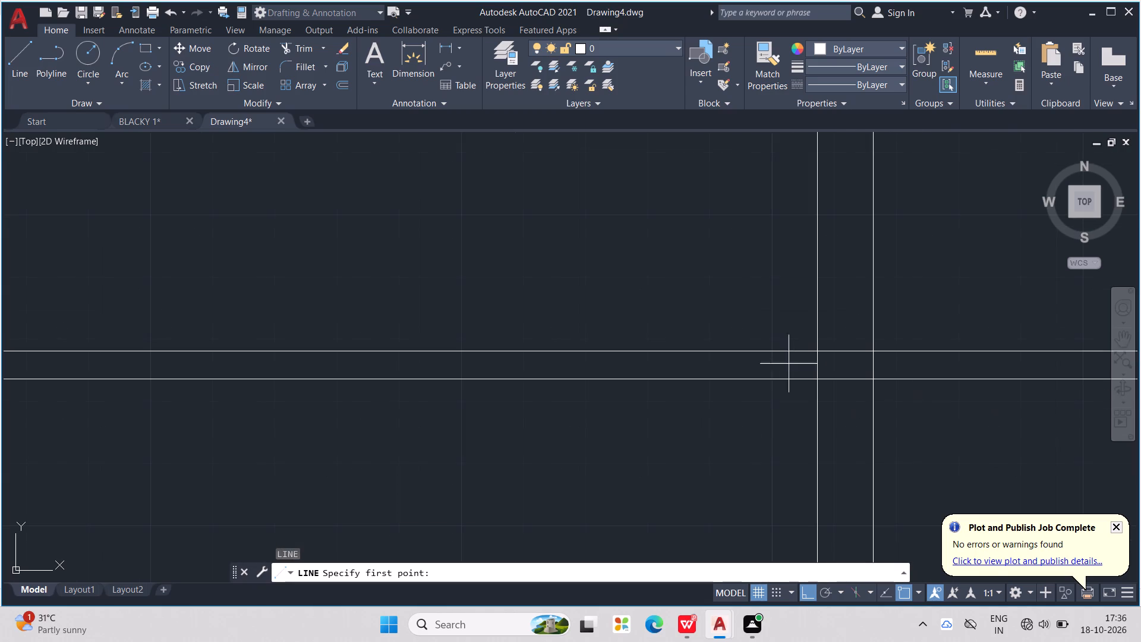
{"action": "middle_click_drag", "start_coordinate": [777, 401], "coordinate": [798, 415]}
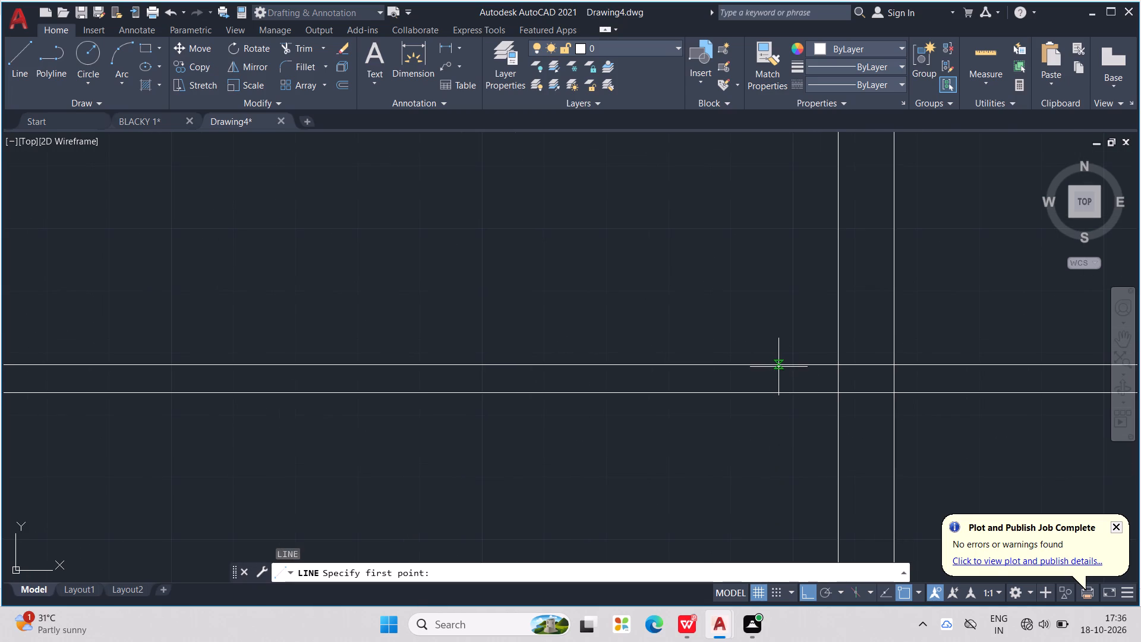
{"action": "left_click", "coordinate": [778, 367]}
{"action": "left_click", "coordinate": [777, 391]}
{"action": "key", "text": "Escape"}
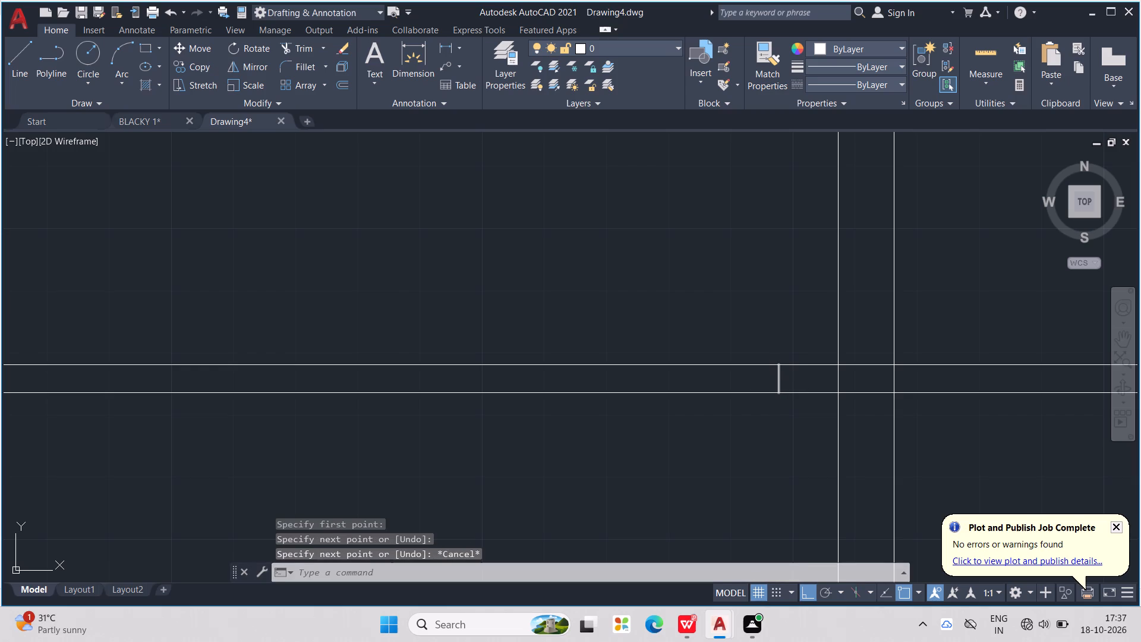
{"action": "key", "text": "Escape"}
{"action": "scroll", "coordinate": [777, 386], "scroll_direction": "down", "scroll_amount": 2}
{"action": "key", "text": "Escape"}
{"action": "middle_click_drag", "start_coordinate": [771, 411], "coordinate": [802, 472]}
{"action": "key", "text": "Escape"}
{"action": "key", "text": "Escape"}
{"action": "key", "text": "Escape"}
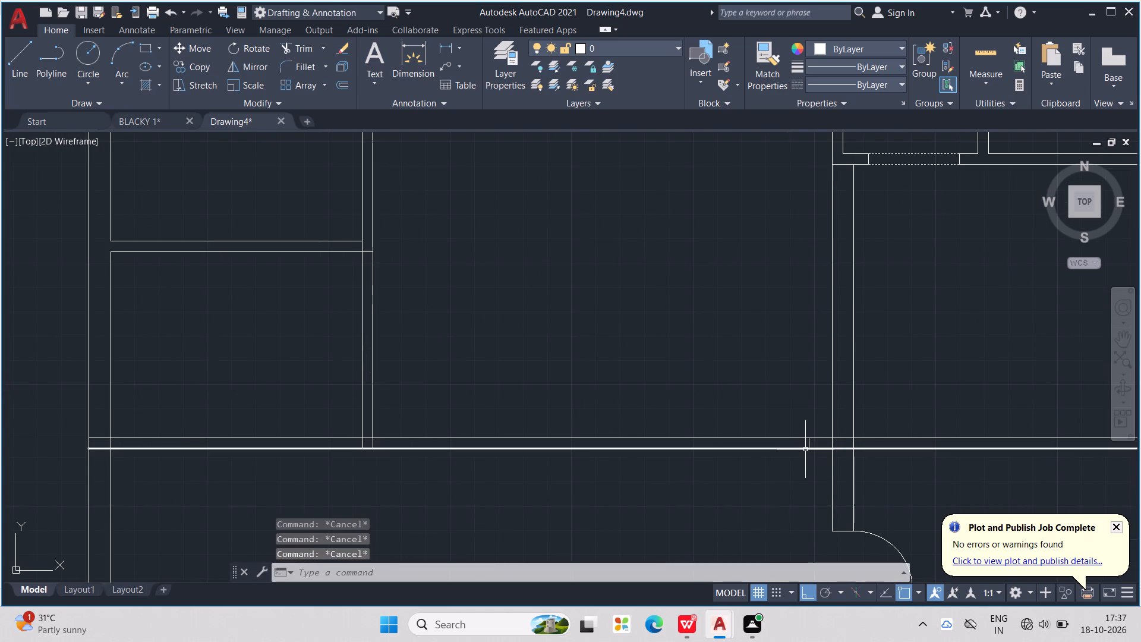
Offset the jamb line 3' to the left along the horizontal partition to mark the door opening's other side.
{"action": "type", "text": "OFF"}
{"action": "key", "text": "Return"}
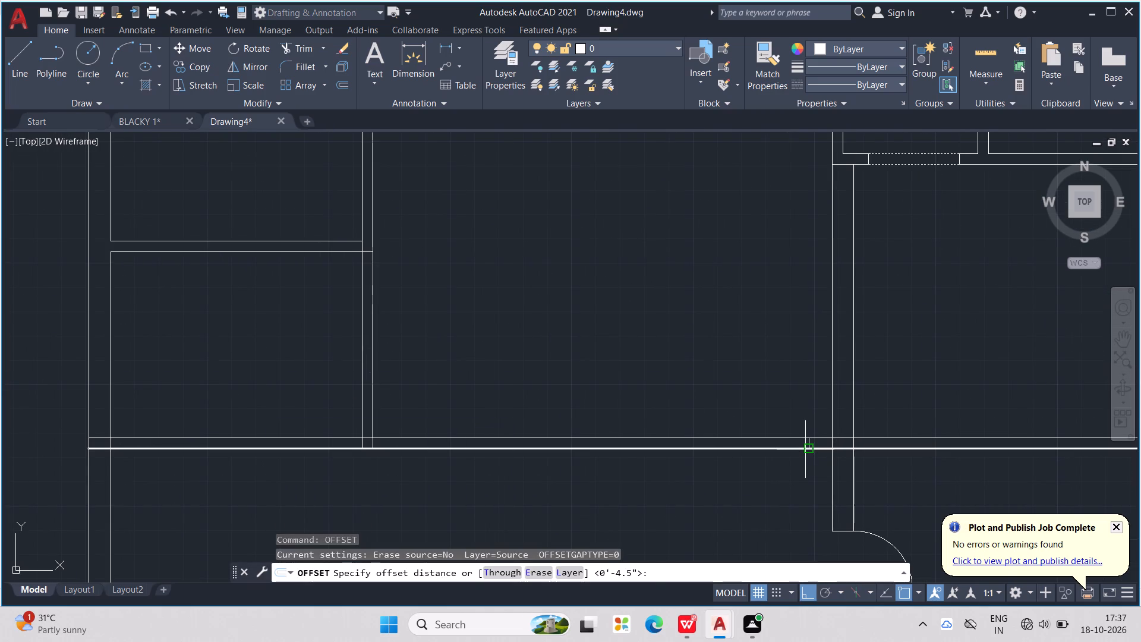
{"action": "type", "text": "3'"}
{"action": "key", "text": "Return"}
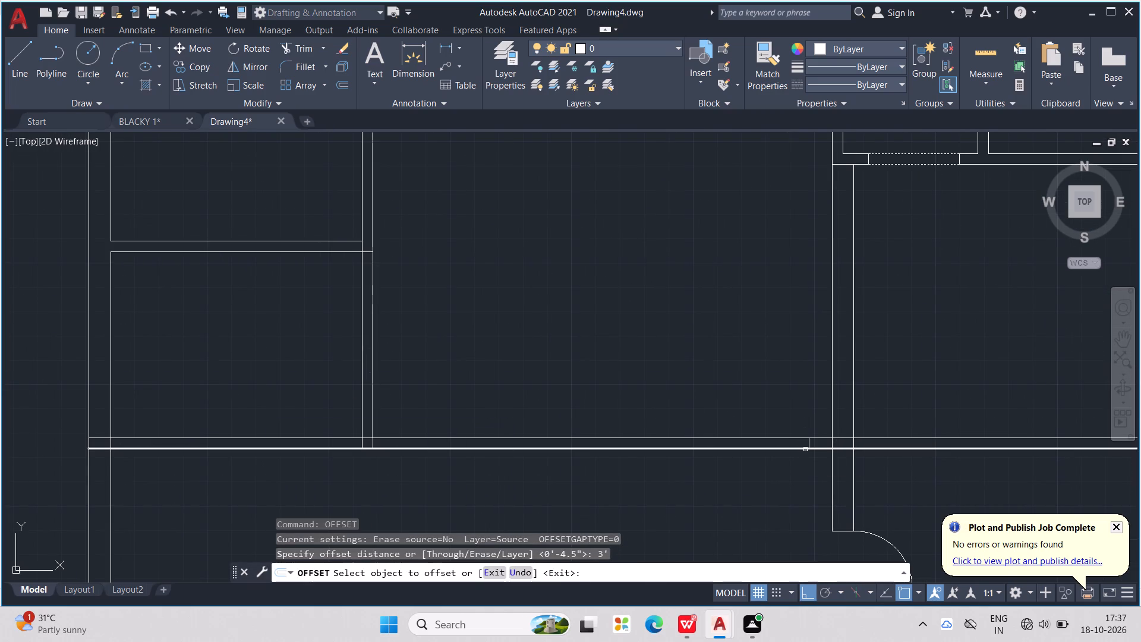
{"action": "scroll", "coordinate": [805, 448], "scroll_direction": "up", "scroll_amount": 1}
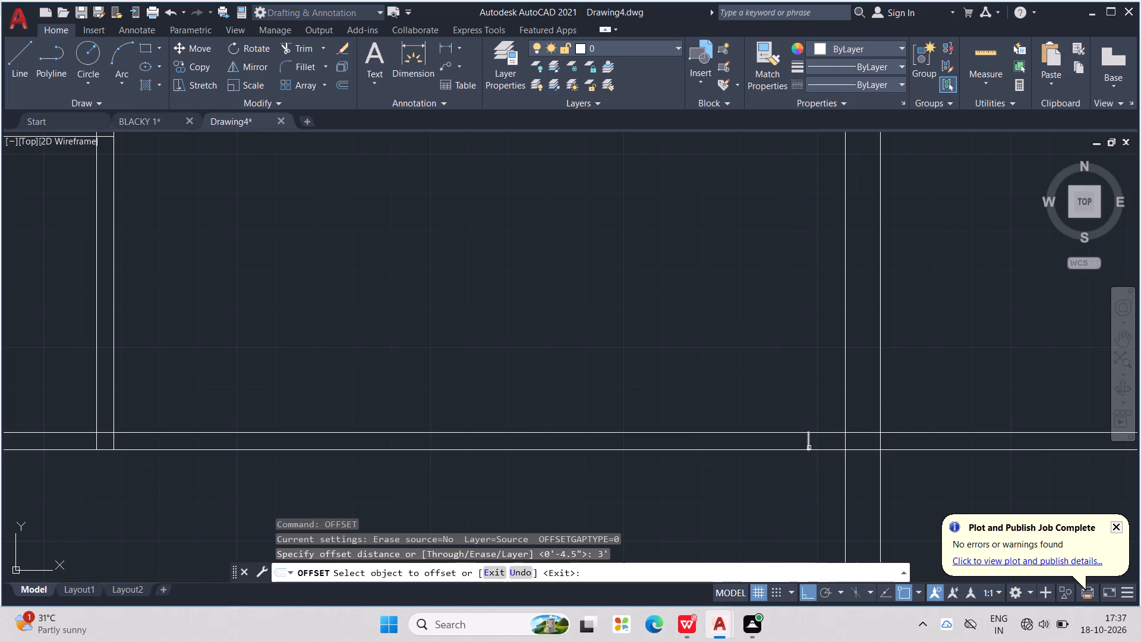
{"action": "left_click", "coordinate": [808, 447]}
{"action": "left_click", "coordinate": [689, 449]}
{"action": "key", "text": "Escape"}
{"action": "key", "text": "Escape"}
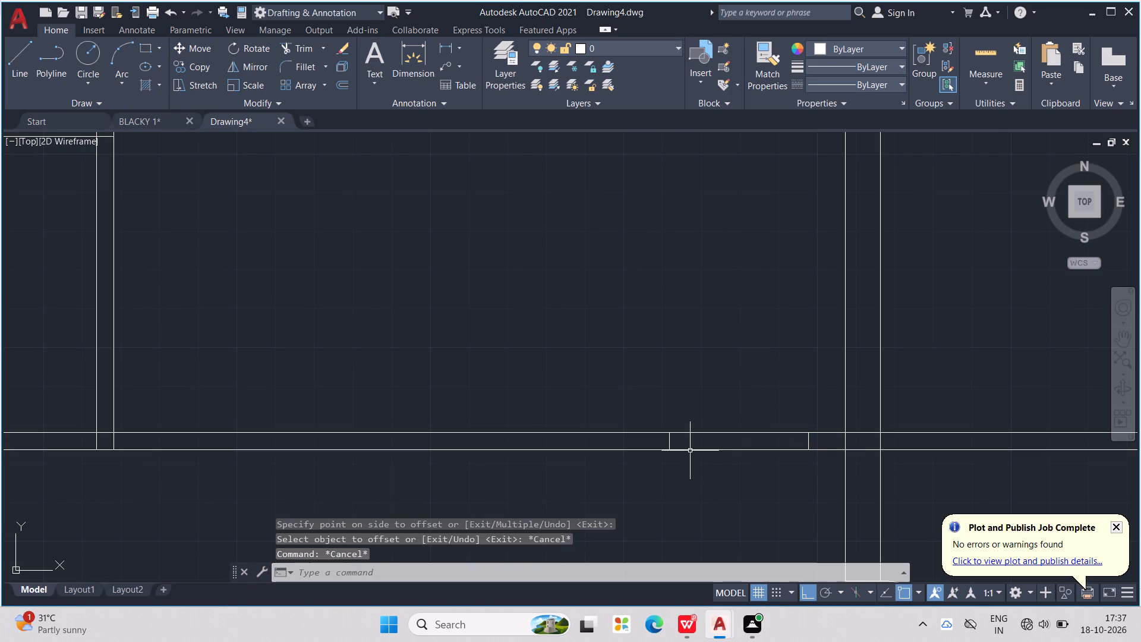
{"action": "key", "text": "Escape"}
Draw a 3' by 1" door leaf with the Line tool, rising from the opening's jamb nearest the central vertical wall.
{"action": "key", "text": "l"}
{"action": "key", "text": "Return"}
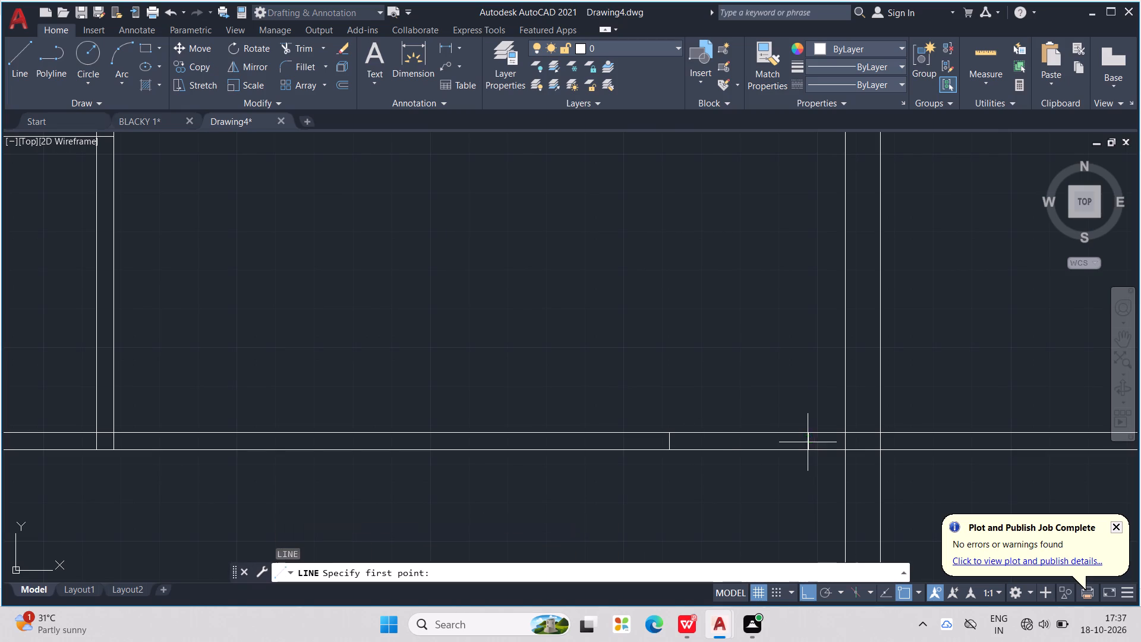
{"action": "left_click", "coordinate": [808, 433]}
{"action": "type", "text": "3'"}
{"action": "key", "text": "Return"}
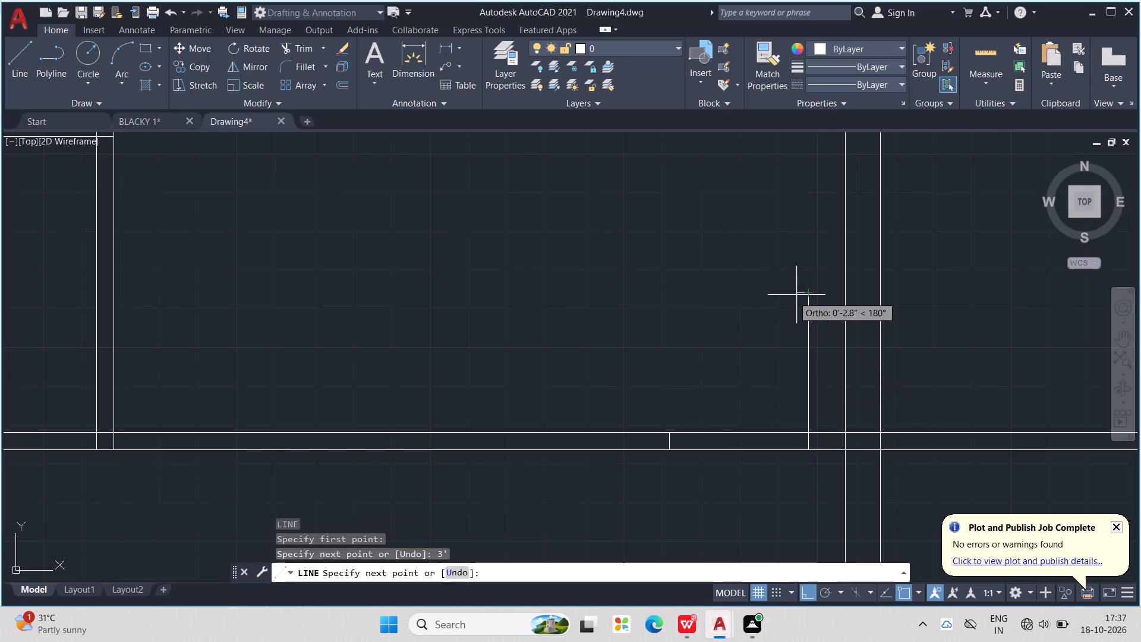
{"action": "type", "text": "1\""}
{"action": "key", "text": "Return"}
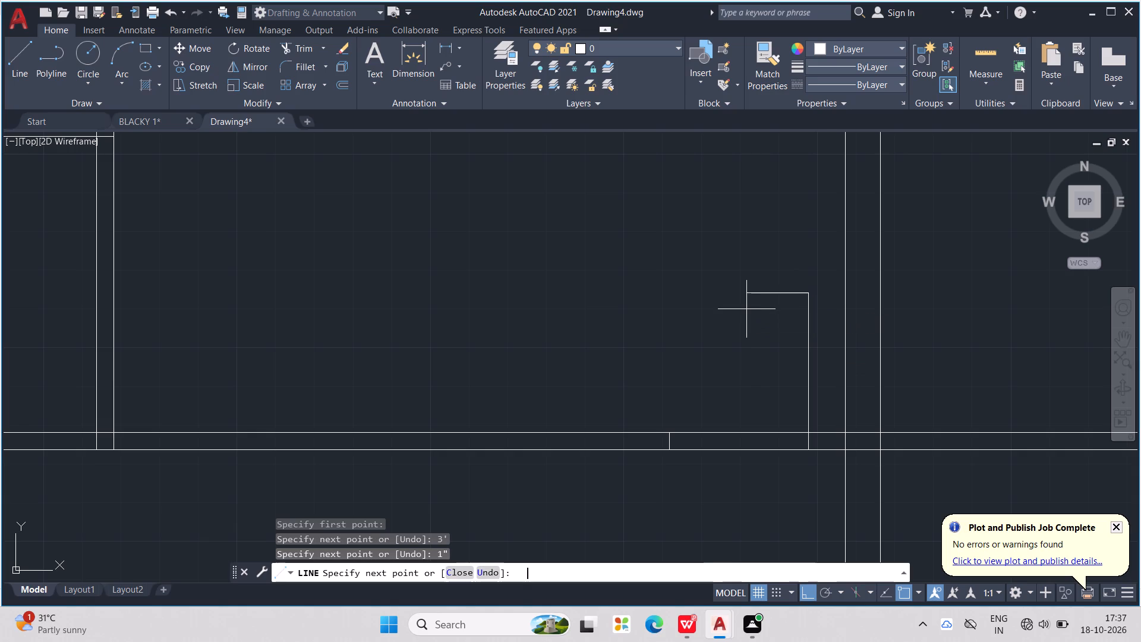
{"action": "scroll", "coordinate": [783, 451], "scroll_direction": "up", "scroll_amount": 2}
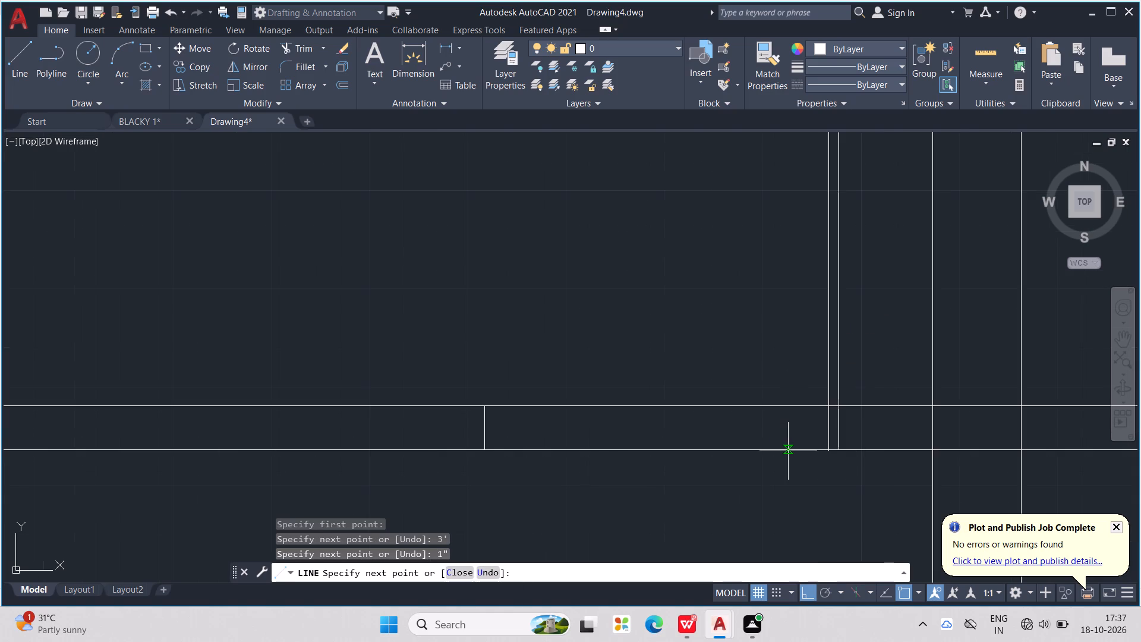
{"action": "scroll", "coordinate": [837, 442], "scroll_direction": "up", "scroll_amount": 3}
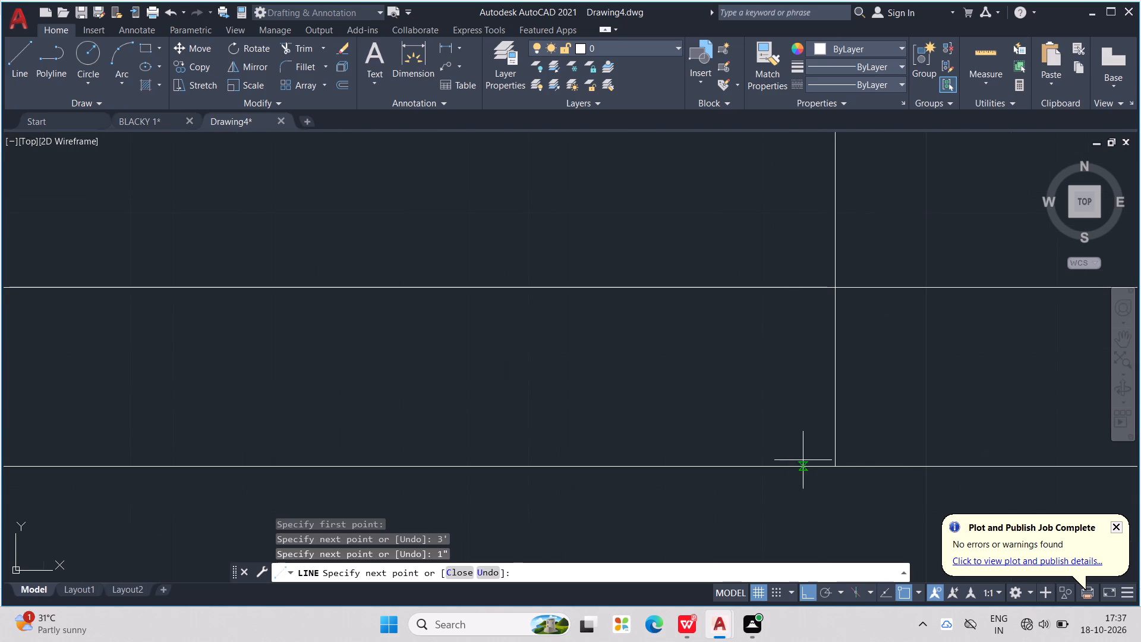
{"action": "left_click", "coordinate": [793, 465]}
{"action": "left_click", "coordinate": [836, 464]}
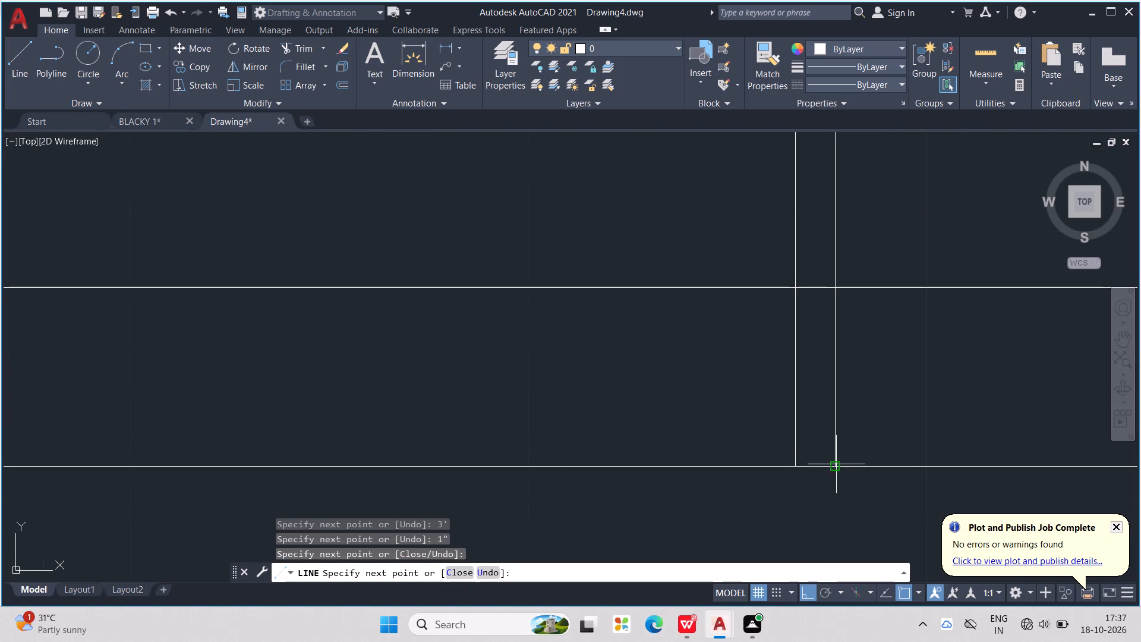
{"action": "key", "text": "Escape"}
{"action": "scroll", "coordinate": [838, 461], "scroll_direction": "down", "scroll_amount": 2}
{"action": "key", "text": "Escape"}
{"action": "key", "text": "Escape"}
{"action": "key", "text": "Escape"}
{"action": "scroll", "coordinate": [838, 459], "scroll_direction": "down", "scroll_amount": 3}
{"action": "key", "text": "Escape"}
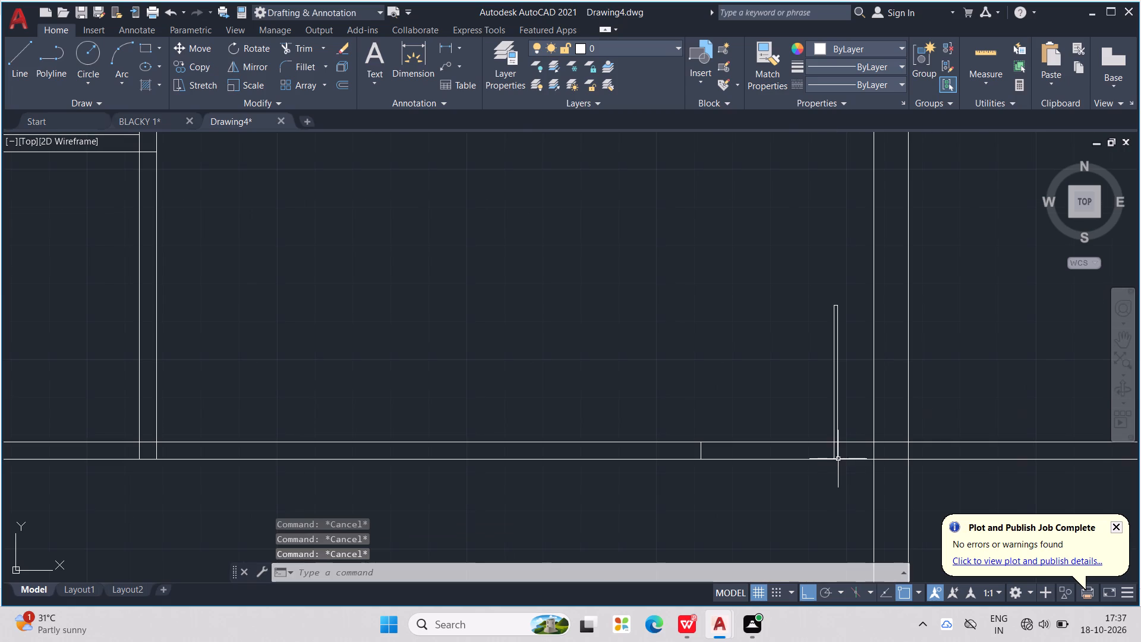
{"action": "key", "text": "Escape"}
Trim the partition lines across the 3' door opening and the leftover segments at the base of the door leaf.
{"action": "key", "text": "t"}
{"action": "key", "text": "r"}
{"action": "key", "text": "Return"}
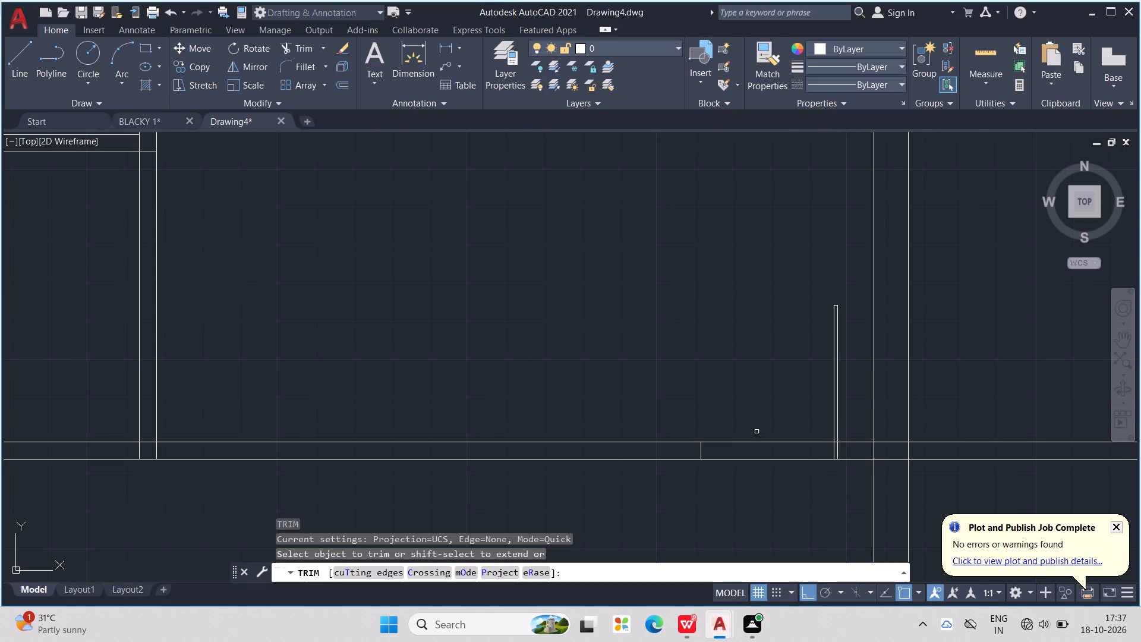
{"action": "left_click_drag", "start_coordinate": [758, 408], "coordinate": [767, 475]}
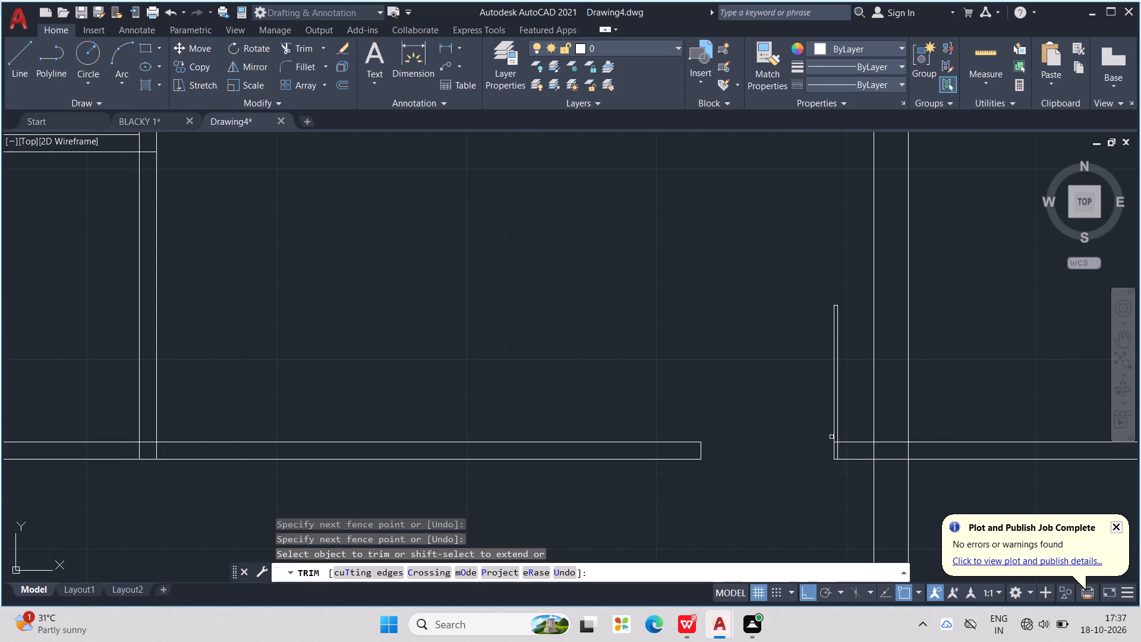
{"action": "scroll", "coordinate": [832, 438], "scroll_direction": "up", "scroll_amount": 6}
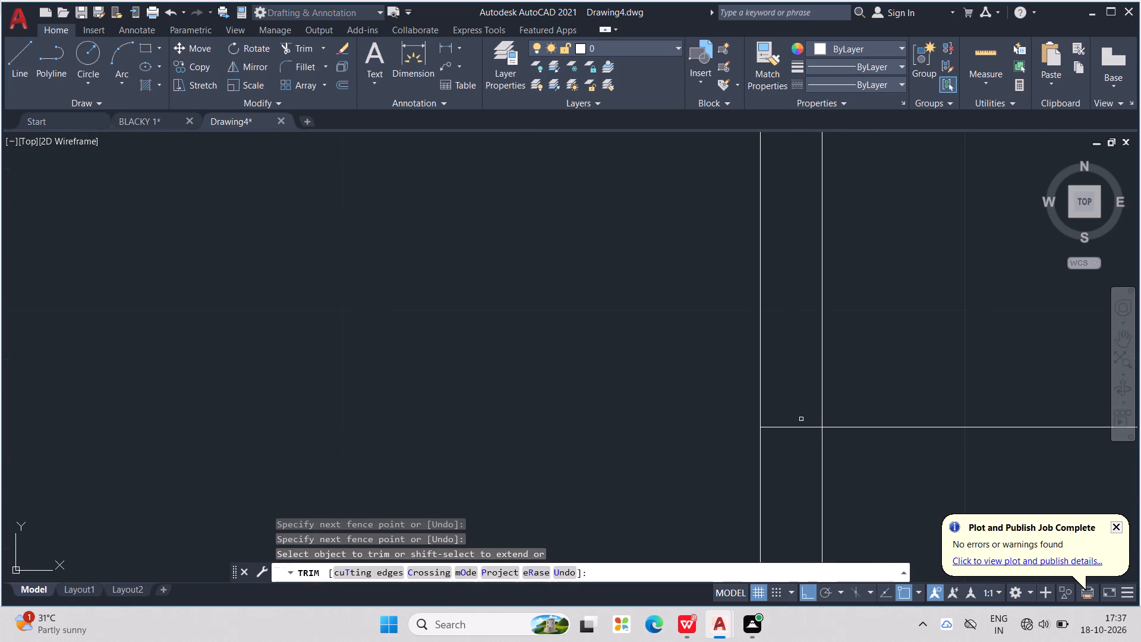
{"action": "left_click_drag", "start_coordinate": [800, 418], "coordinate": [833, 490]}
{"action": "scroll", "coordinate": [845, 463], "scroll_direction": "down", "scroll_amount": 5}
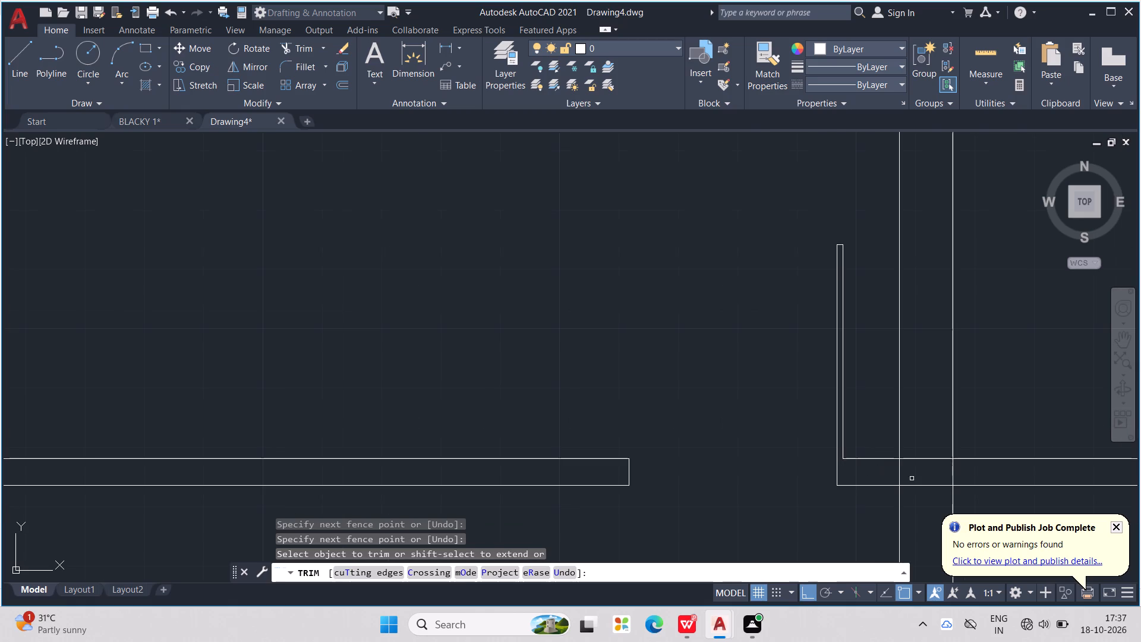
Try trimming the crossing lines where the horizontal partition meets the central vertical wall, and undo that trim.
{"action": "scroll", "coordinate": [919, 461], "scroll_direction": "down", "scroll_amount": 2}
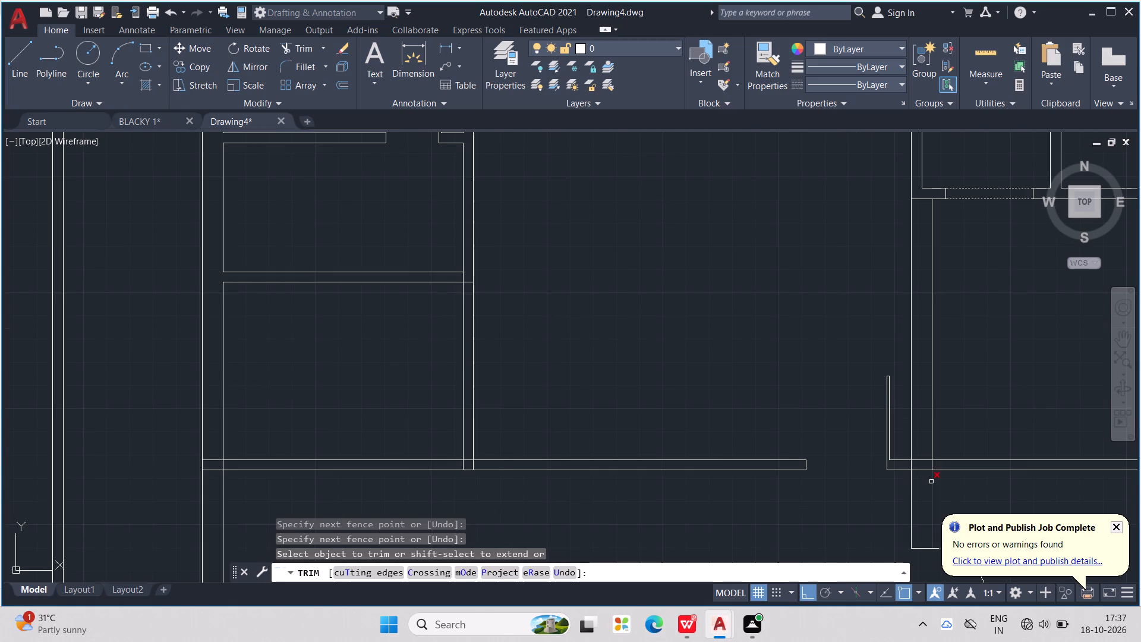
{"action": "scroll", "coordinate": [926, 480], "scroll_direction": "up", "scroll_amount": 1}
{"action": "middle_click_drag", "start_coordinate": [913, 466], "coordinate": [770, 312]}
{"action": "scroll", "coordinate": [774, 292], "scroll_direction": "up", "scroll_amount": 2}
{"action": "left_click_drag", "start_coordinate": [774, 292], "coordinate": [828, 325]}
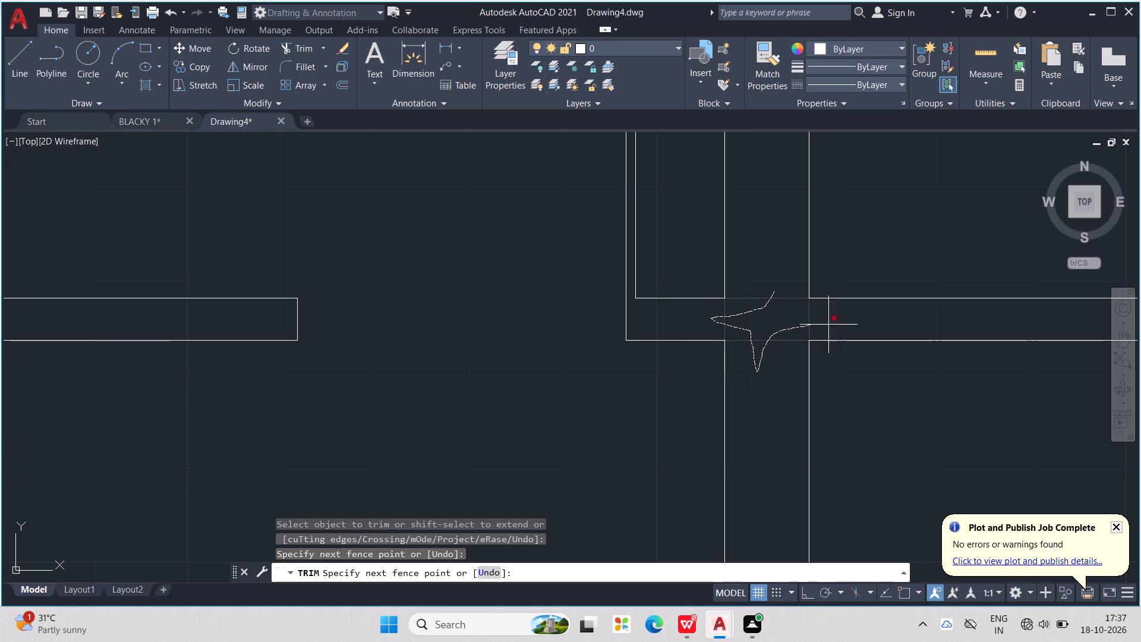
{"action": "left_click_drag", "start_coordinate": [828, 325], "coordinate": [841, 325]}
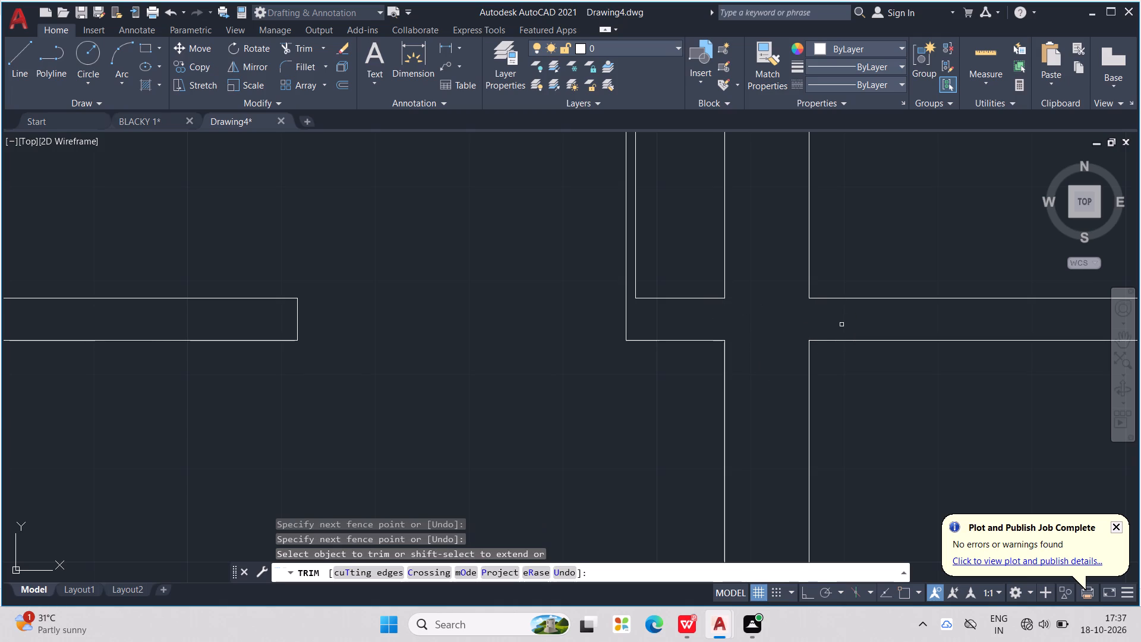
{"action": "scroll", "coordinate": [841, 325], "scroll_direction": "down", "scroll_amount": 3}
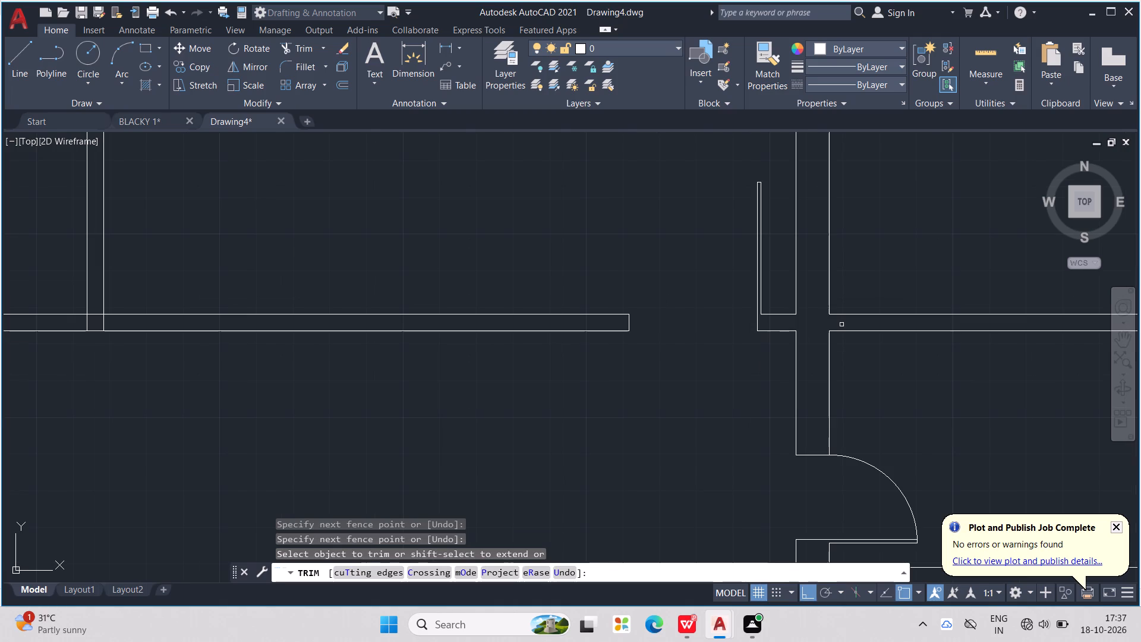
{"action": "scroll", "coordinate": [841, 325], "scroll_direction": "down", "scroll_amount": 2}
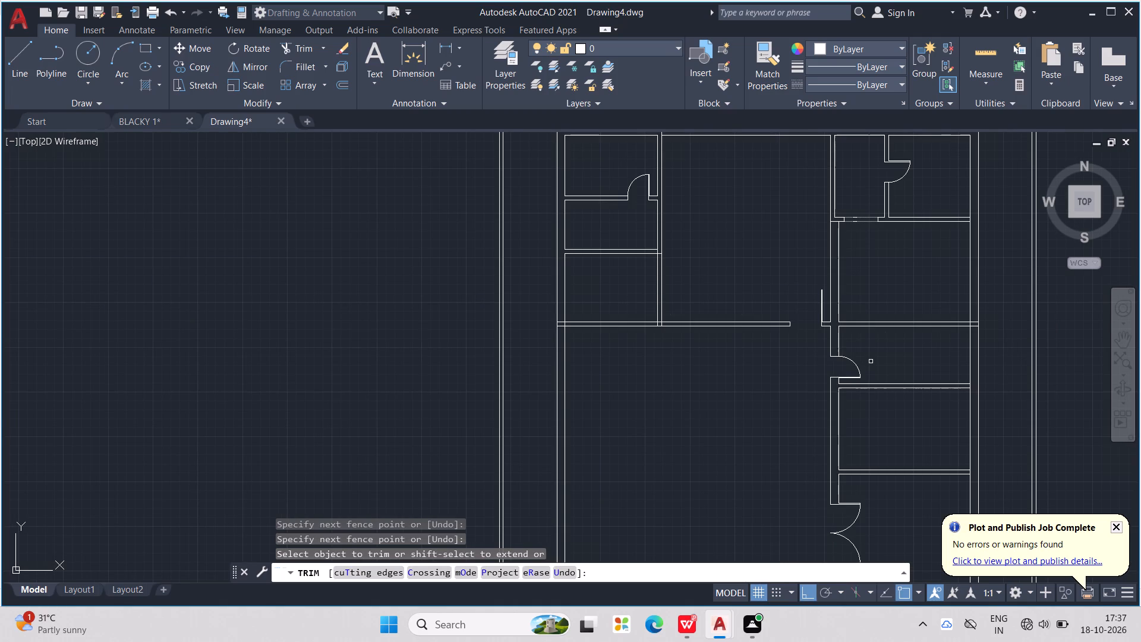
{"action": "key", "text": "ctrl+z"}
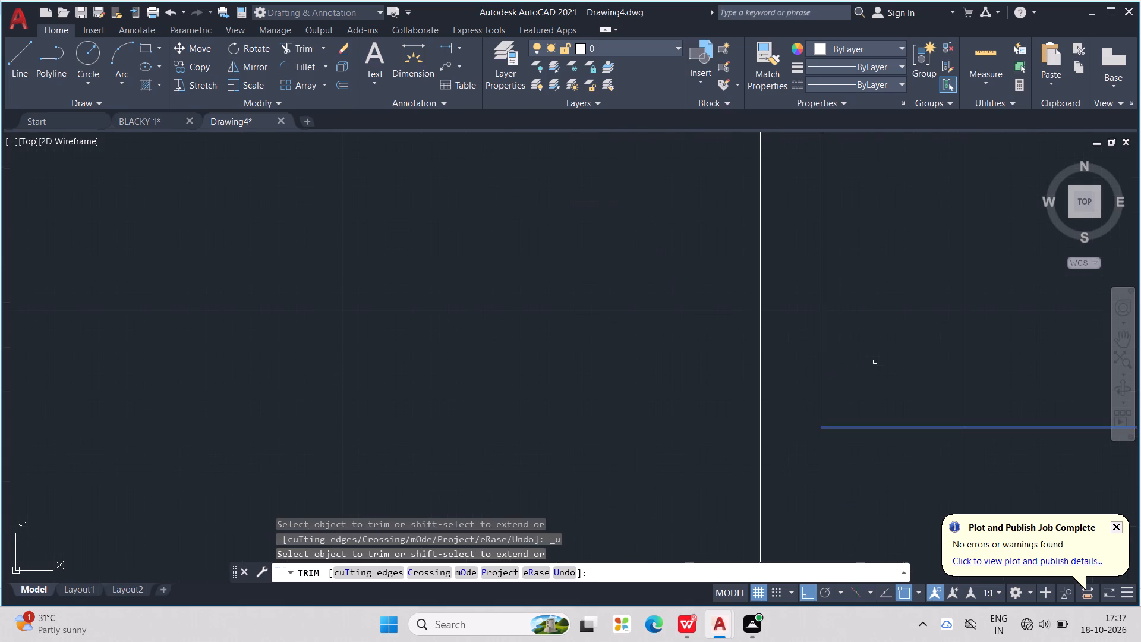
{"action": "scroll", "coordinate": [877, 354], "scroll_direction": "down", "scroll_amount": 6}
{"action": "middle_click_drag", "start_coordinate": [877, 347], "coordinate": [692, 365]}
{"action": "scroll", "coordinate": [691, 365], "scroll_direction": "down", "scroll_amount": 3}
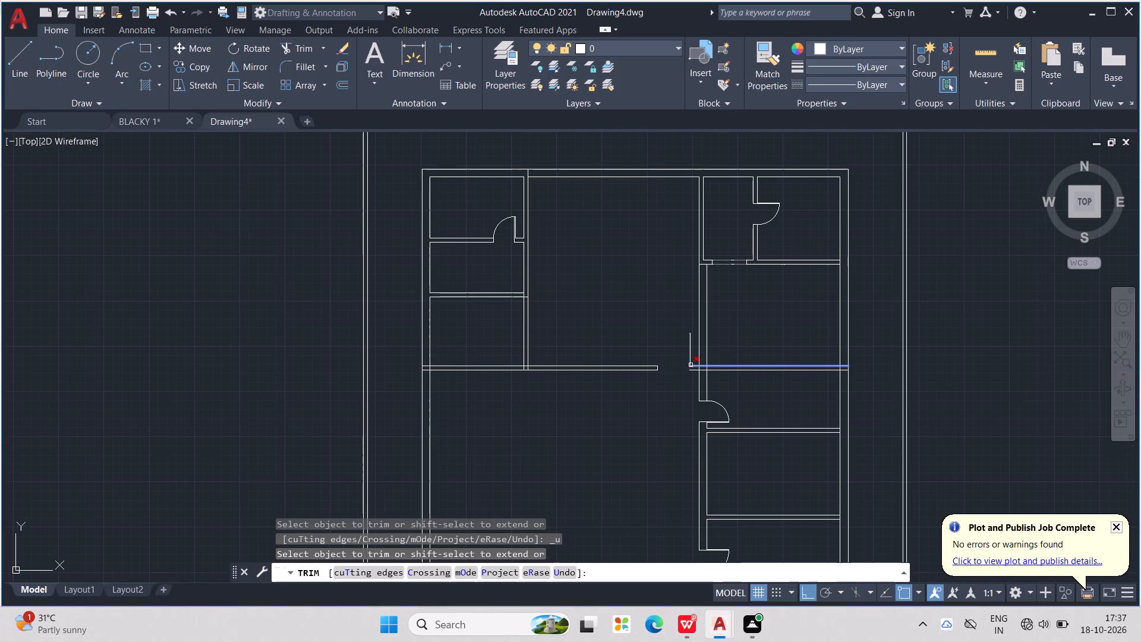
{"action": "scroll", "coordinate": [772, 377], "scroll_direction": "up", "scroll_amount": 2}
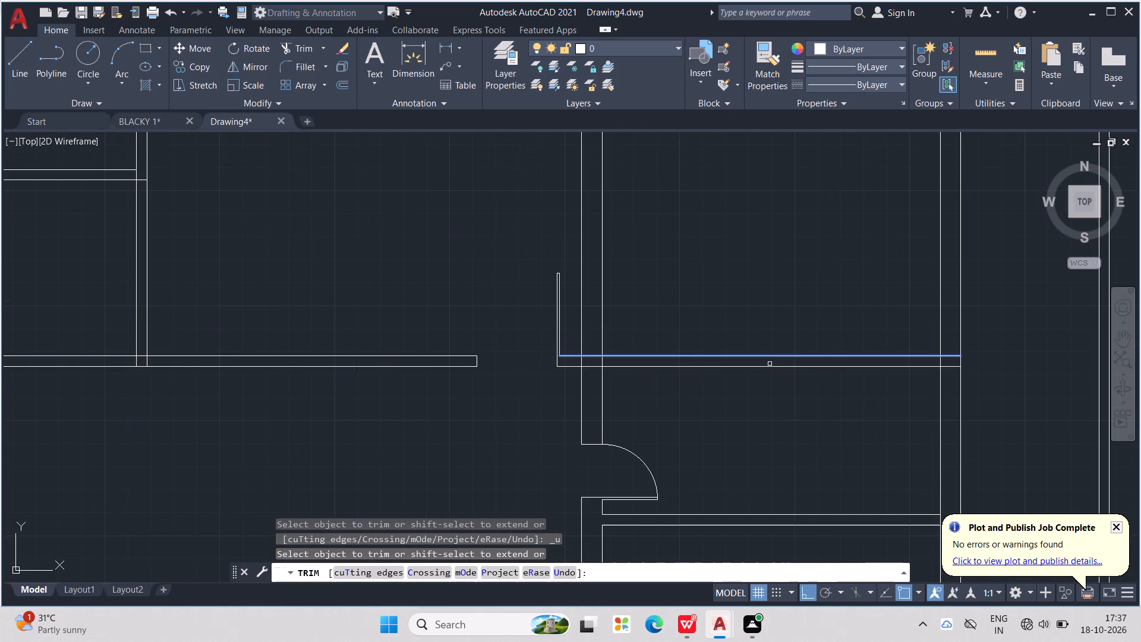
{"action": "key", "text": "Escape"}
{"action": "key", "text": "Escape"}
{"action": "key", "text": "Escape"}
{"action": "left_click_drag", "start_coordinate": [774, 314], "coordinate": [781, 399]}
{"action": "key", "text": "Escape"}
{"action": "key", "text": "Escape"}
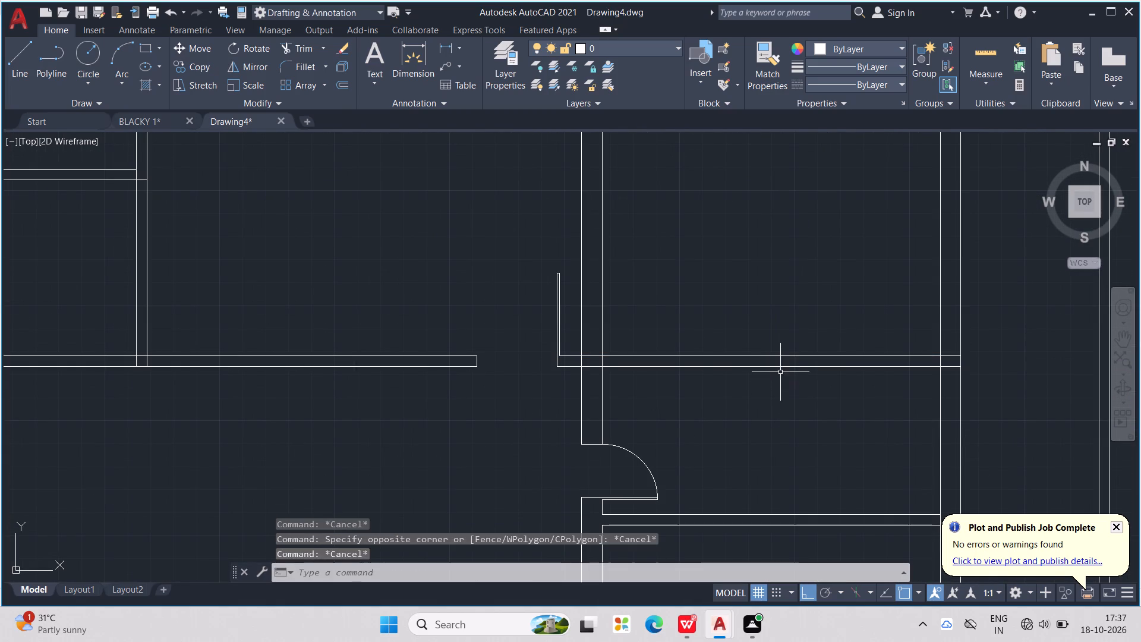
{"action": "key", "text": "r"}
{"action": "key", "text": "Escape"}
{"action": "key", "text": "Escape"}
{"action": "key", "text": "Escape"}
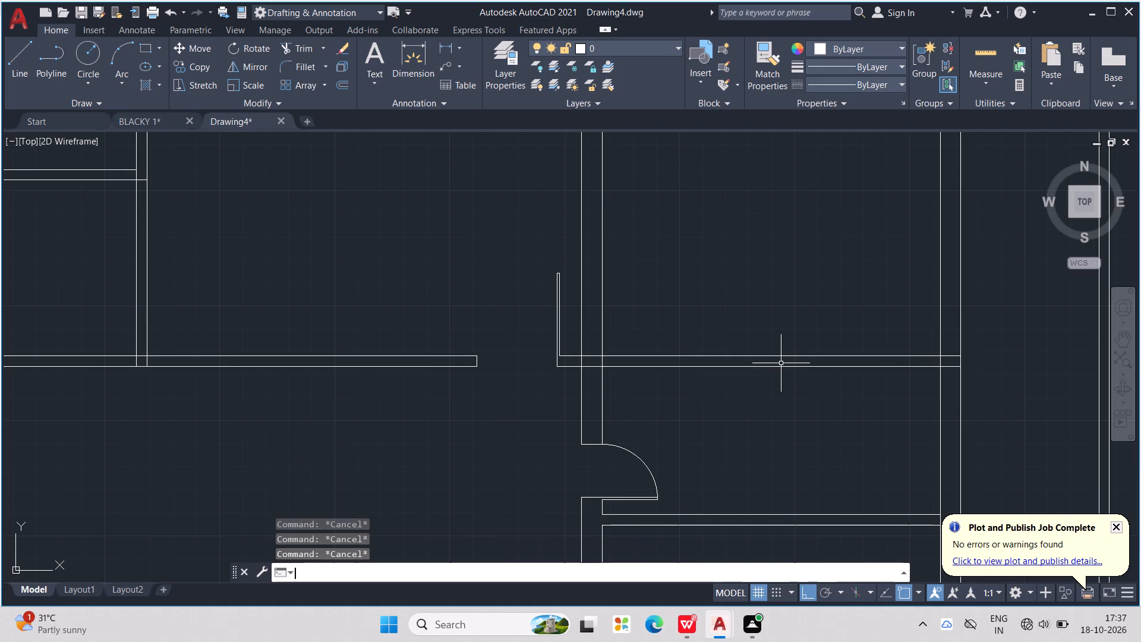
Trim away both horizontal partition lines between the central vertical wall and the building's right wall, including the pieces inside the right wall.
{"action": "key", "text": "t"}
{"action": "key", "text": "r"}
{"action": "key", "text": "Return"}
{"action": "left_click_drag", "start_coordinate": [788, 323], "coordinate": [802, 373]}
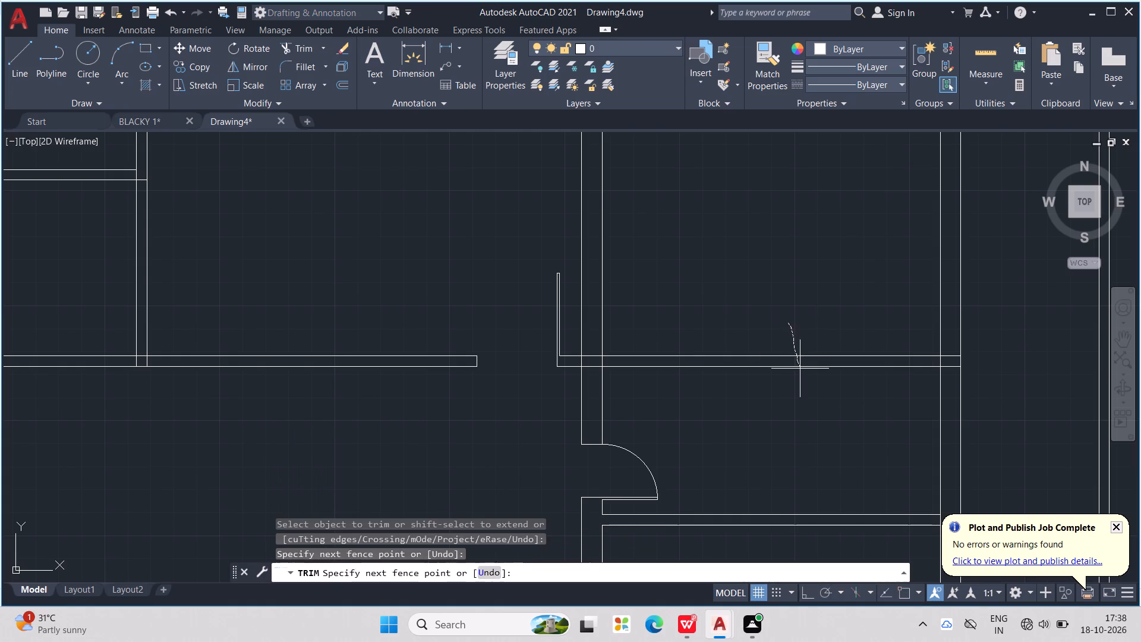
{"action": "left_click_drag", "start_coordinate": [802, 373], "coordinate": [806, 388]}
{"action": "scroll", "coordinate": [943, 362], "scroll_direction": "up", "scroll_amount": 1}
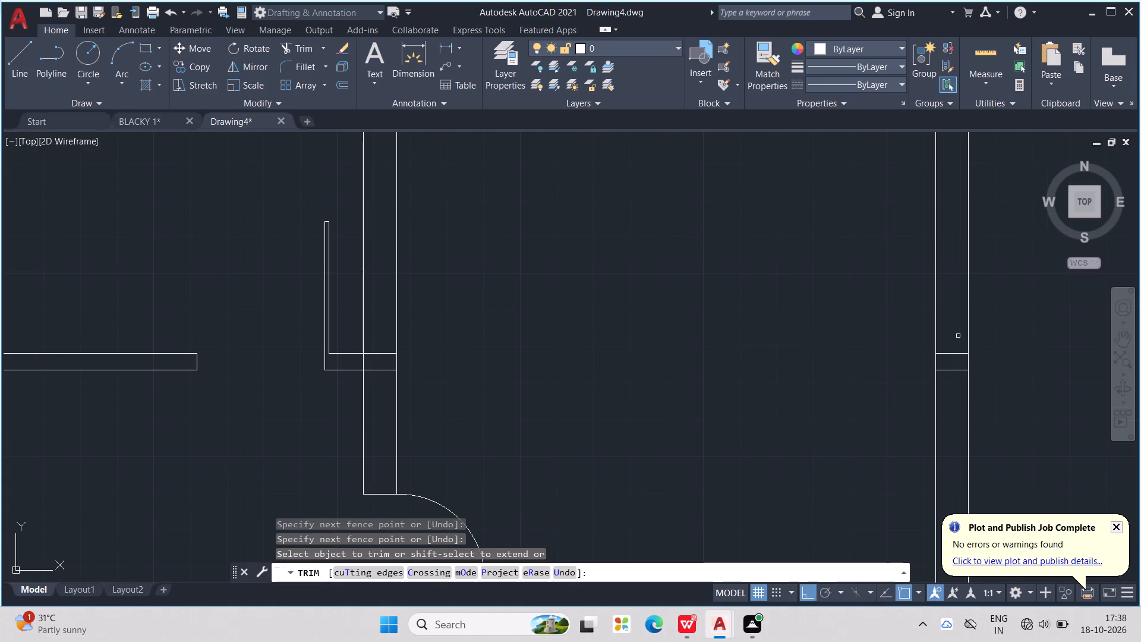
{"action": "left_click_drag", "start_coordinate": [954, 344], "coordinate": [951, 382]}
Trim the overlapping lines where the short partition stub beside the new door joins the central vertical wall.
{"action": "middle_click_drag", "start_coordinate": [727, 385], "coordinate": [847, 392]}
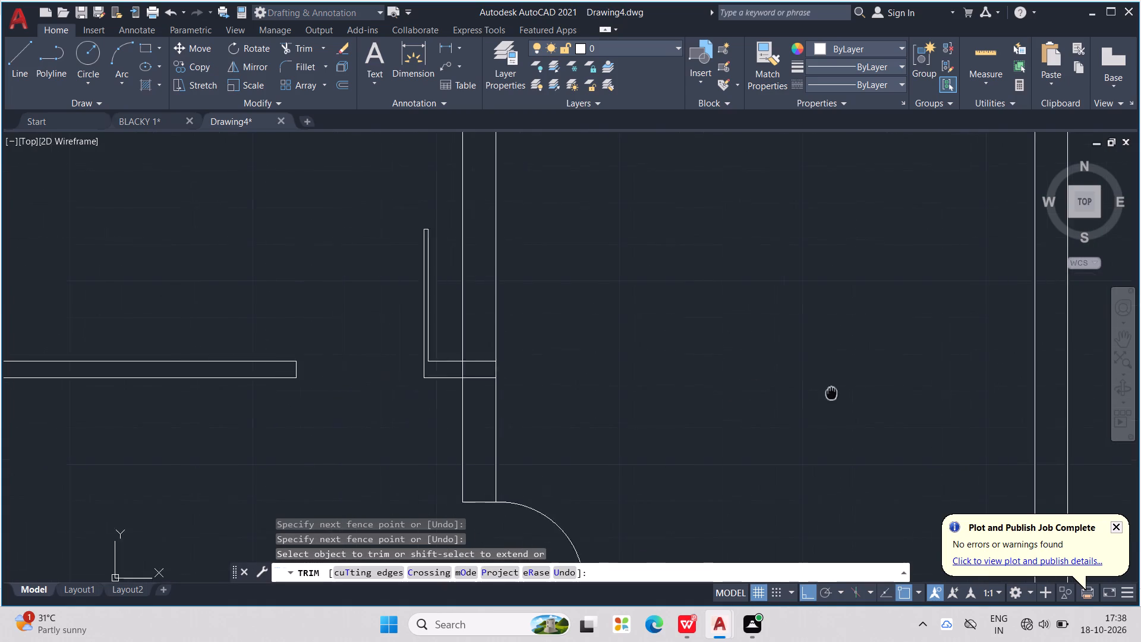
{"action": "middle_click_drag", "start_coordinate": [847, 392], "coordinate": [951, 375]}
{"action": "scroll", "coordinate": [600, 343], "scroll_direction": "up", "scroll_amount": 1}
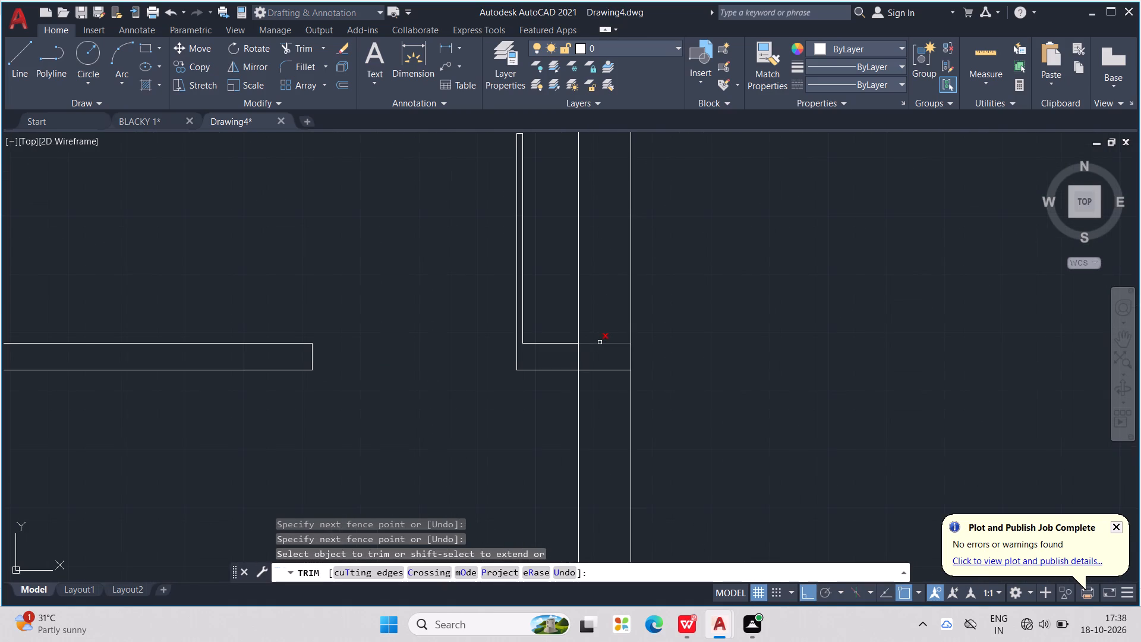
{"action": "left_click", "coordinate": [600, 342]}
{"action": "left_click_drag", "start_coordinate": [591, 352], "coordinate": [572, 358]}
{"action": "left_click_drag", "start_coordinate": [581, 357], "coordinate": [597, 376]}
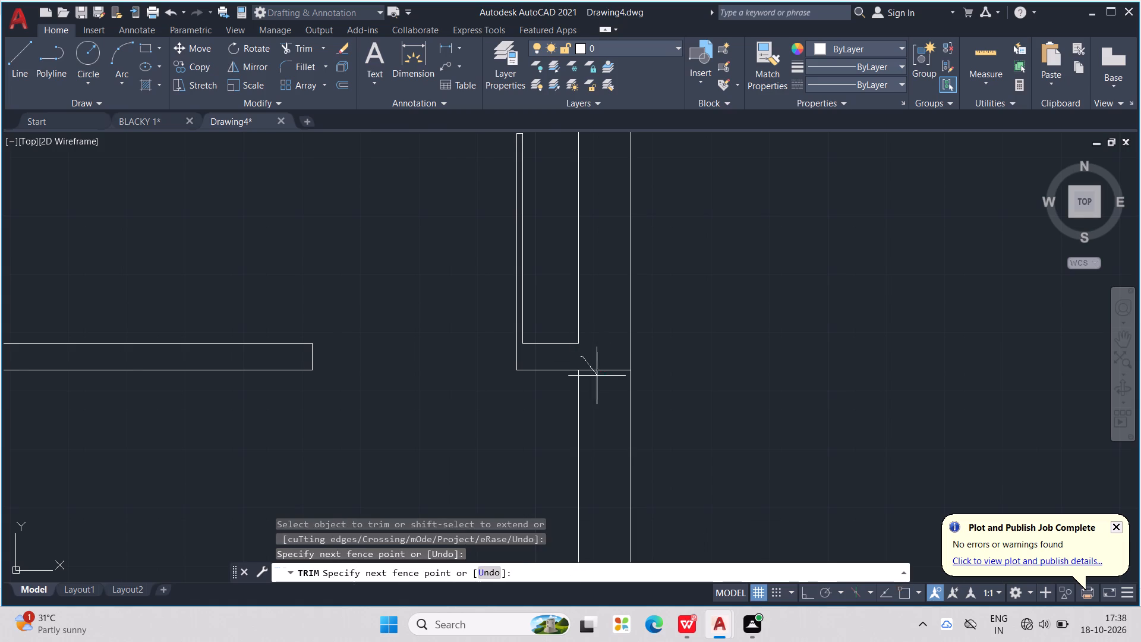
{"action": "left_click_drag", "start_coordinate": [597, 376], "coordinate": [598, 378]}
{"action": "scroll", "coordinate": [622, 365], "scroll_direction": "down", "scroll_amount": 2}
{"action": "scroll", "coordinate": [726, 359], "scroll_direction": "down", "scroll_amount": 1}
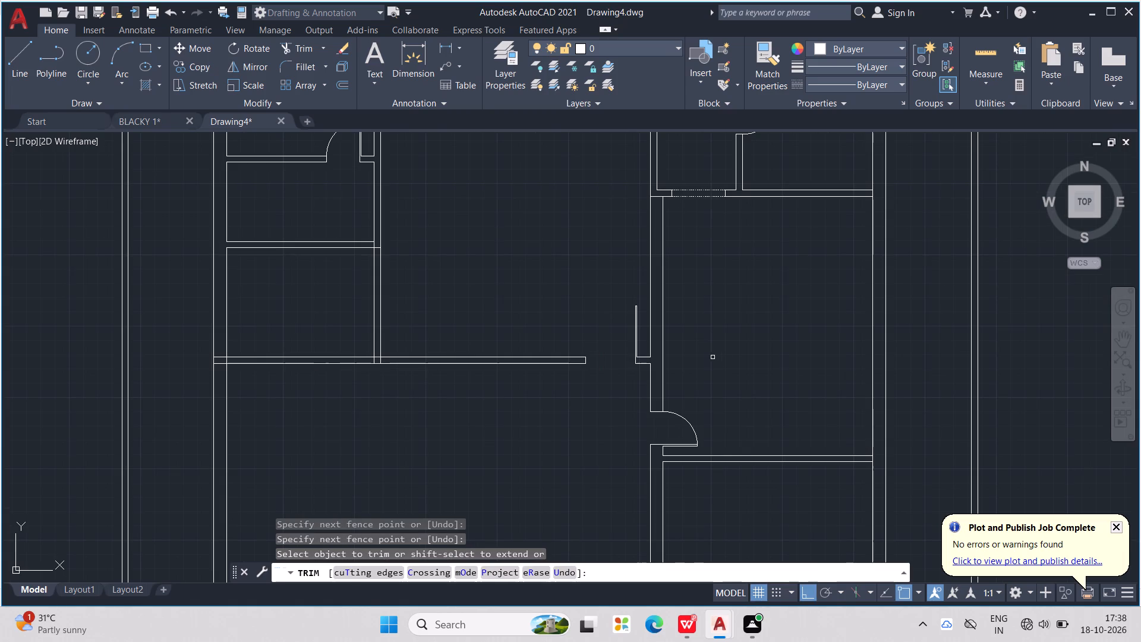
{"action": "key", "text": "Escape"}
{"action": "key", "text": "Escape"}
{"action": "key", "text": "Escape"}
{"action": "key", "text": "Escape"}
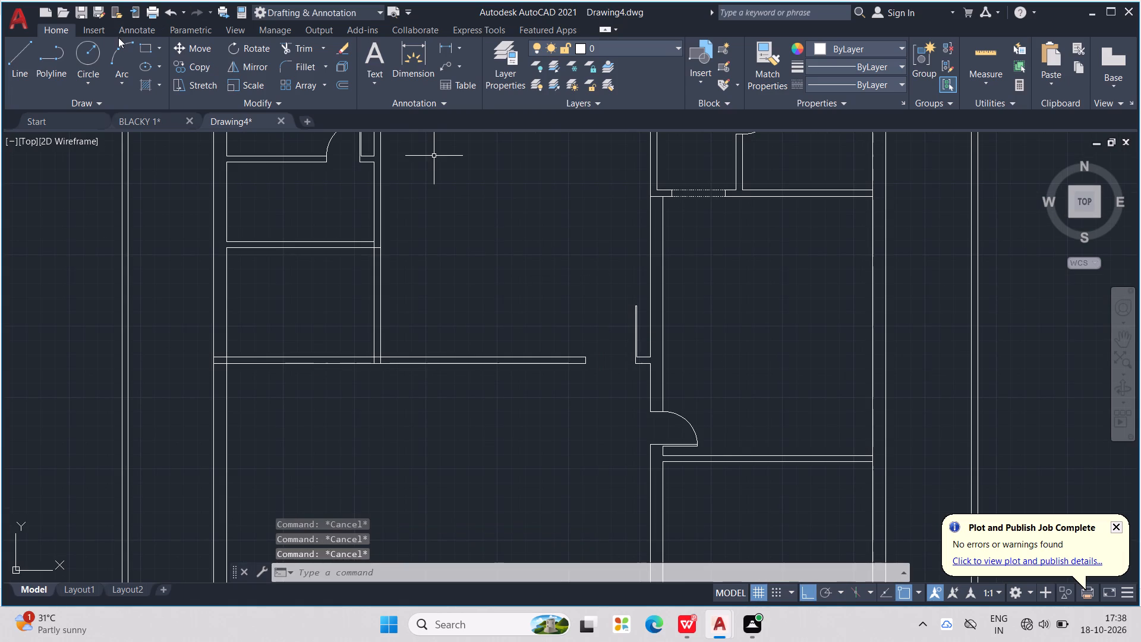
Draw the door swing as a three-point arc from the top of the door leaf to the opening's opposite jamb.
{"action": "left_click", "coordinate": [123, 41]}
{"action": "scroll", "coordinate": [641, 301], "scroll_direction": "up", "scroll_amount": 5}
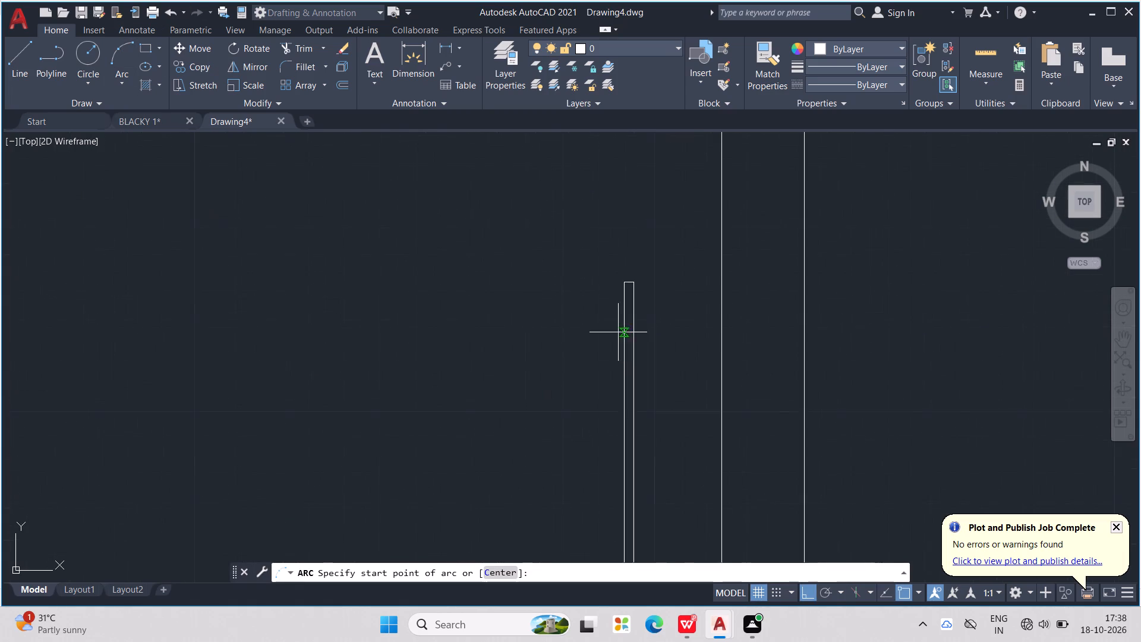
{"action": "left_click", "coordinate": [641, 254]}
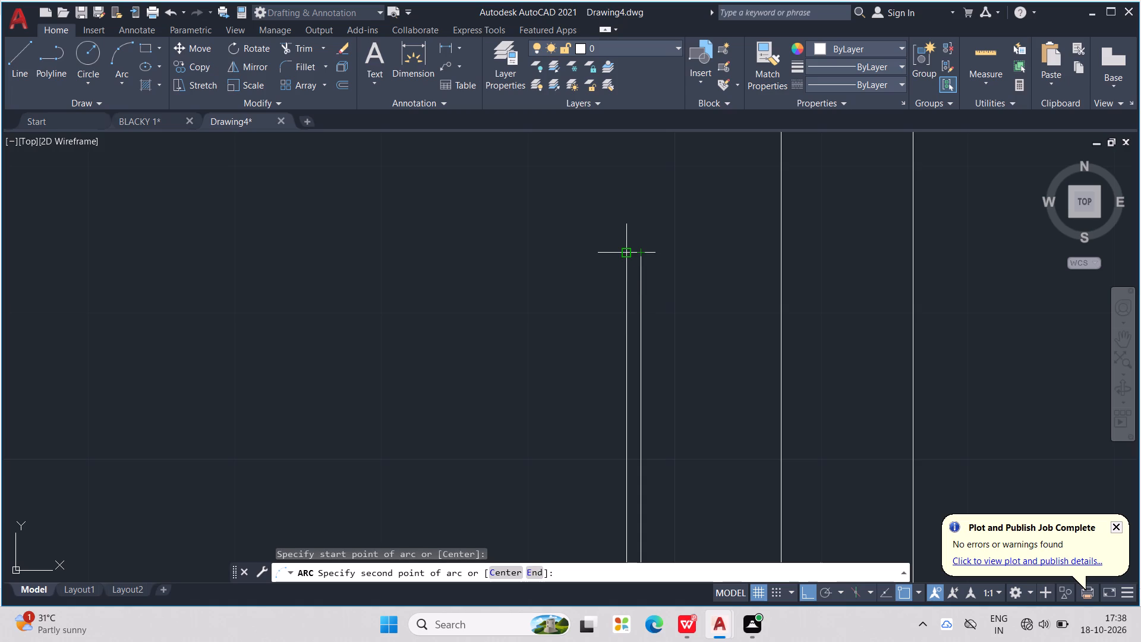
{"action": "left_click", "coordinate": [628, 253]}
{"action": "middle_click_drag", "start_coordinate": [544, 292], "coordinate": [727, 282]}
{"action": "scroll", "coordinate": [729, 282], "scroll_direction": "down", "scroll_amount": 3}
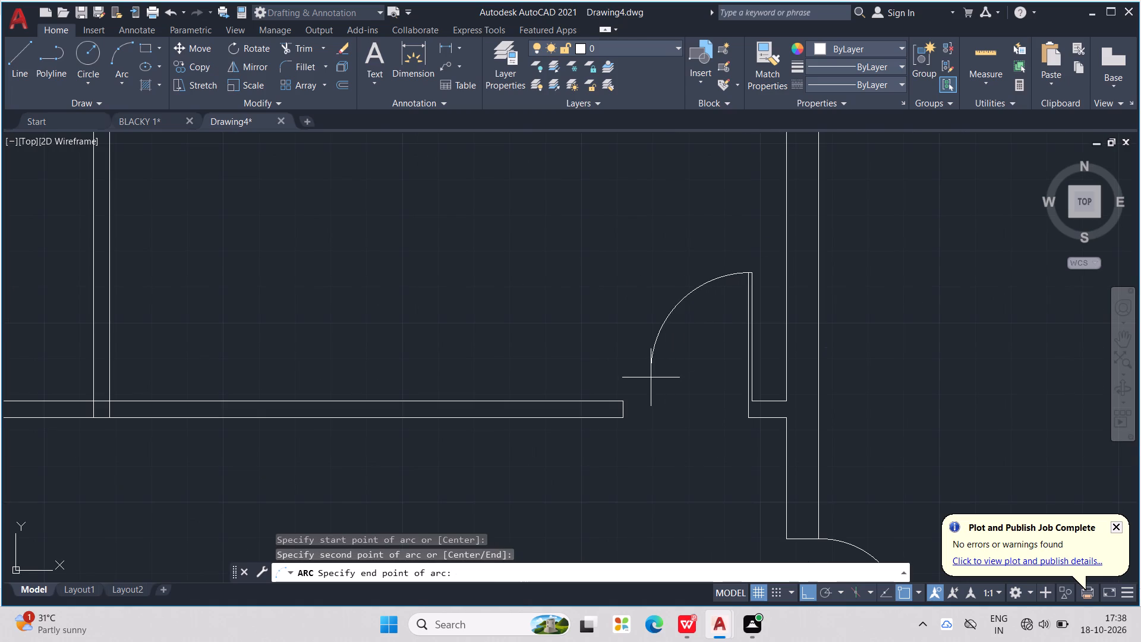
{"action": "left_click", "coordinate": [623, 403]}
{"action": "scroll", "coordinate": [626, 392], "scroll_direction": "down", "scroll_amount": 3}
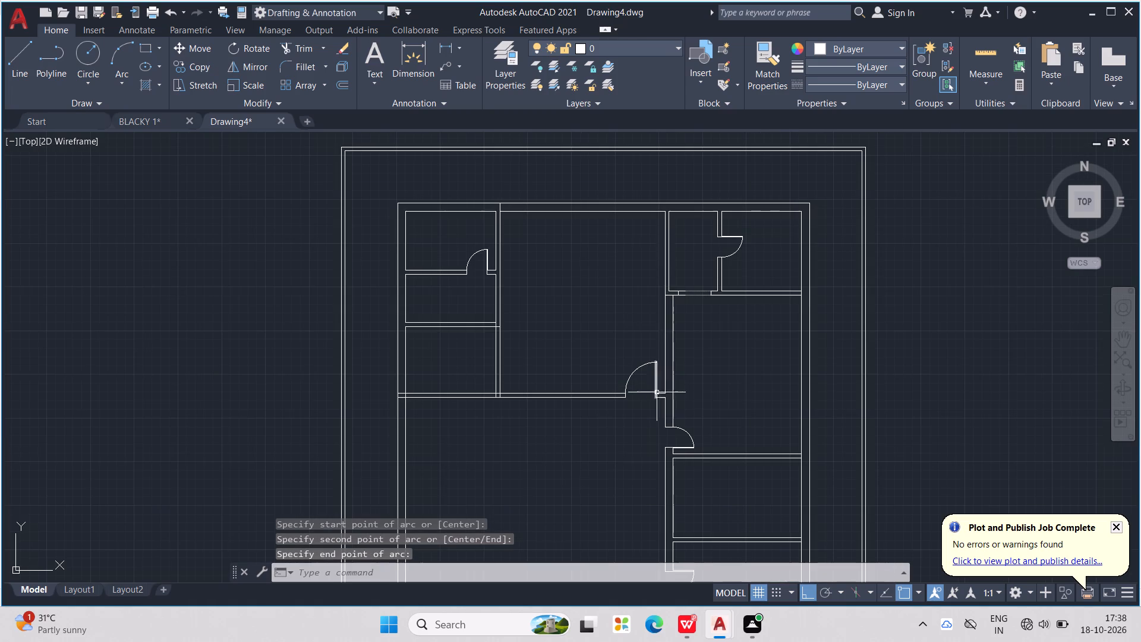
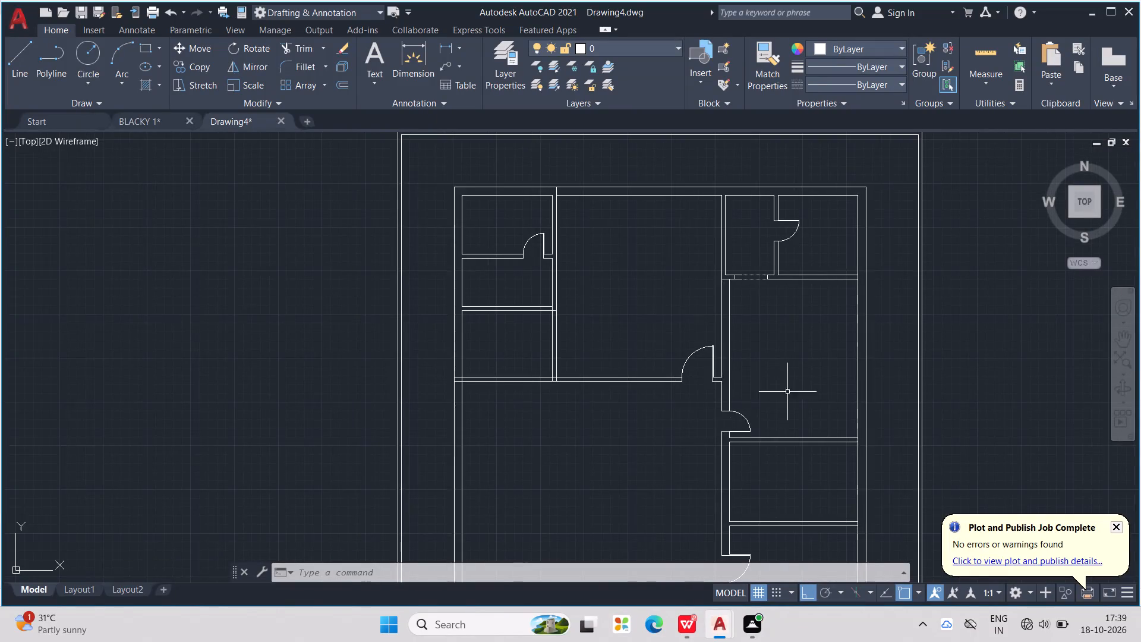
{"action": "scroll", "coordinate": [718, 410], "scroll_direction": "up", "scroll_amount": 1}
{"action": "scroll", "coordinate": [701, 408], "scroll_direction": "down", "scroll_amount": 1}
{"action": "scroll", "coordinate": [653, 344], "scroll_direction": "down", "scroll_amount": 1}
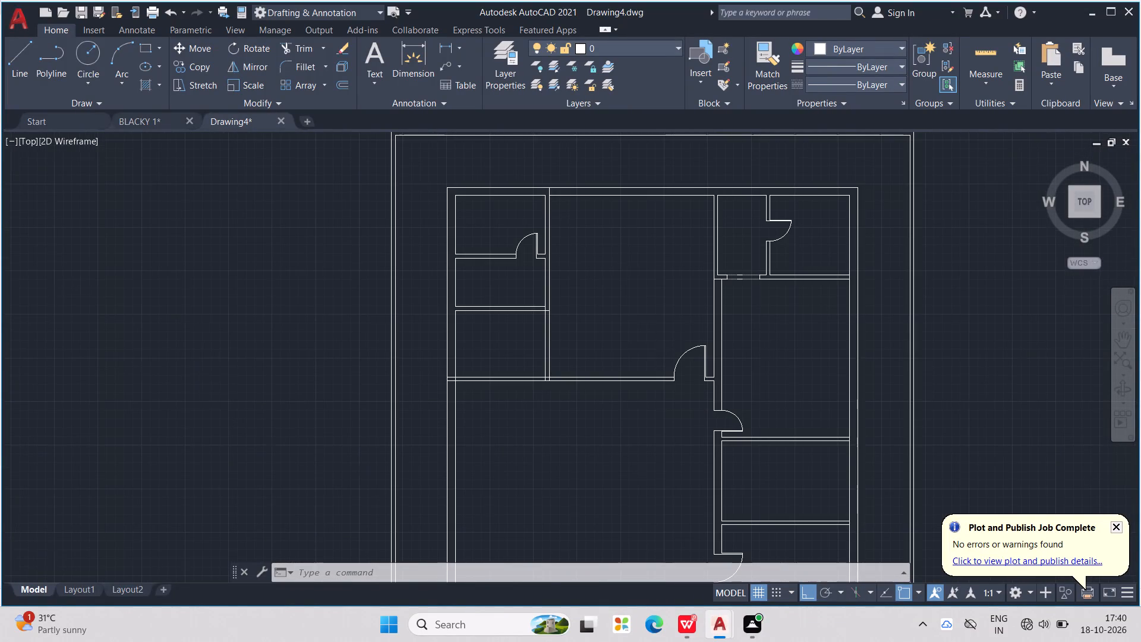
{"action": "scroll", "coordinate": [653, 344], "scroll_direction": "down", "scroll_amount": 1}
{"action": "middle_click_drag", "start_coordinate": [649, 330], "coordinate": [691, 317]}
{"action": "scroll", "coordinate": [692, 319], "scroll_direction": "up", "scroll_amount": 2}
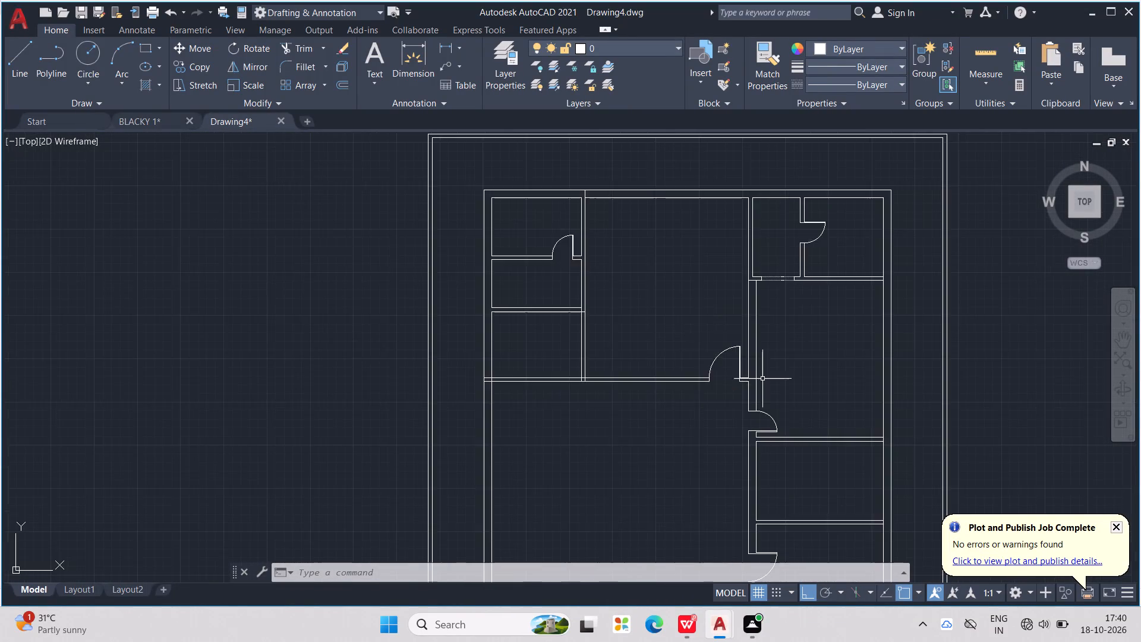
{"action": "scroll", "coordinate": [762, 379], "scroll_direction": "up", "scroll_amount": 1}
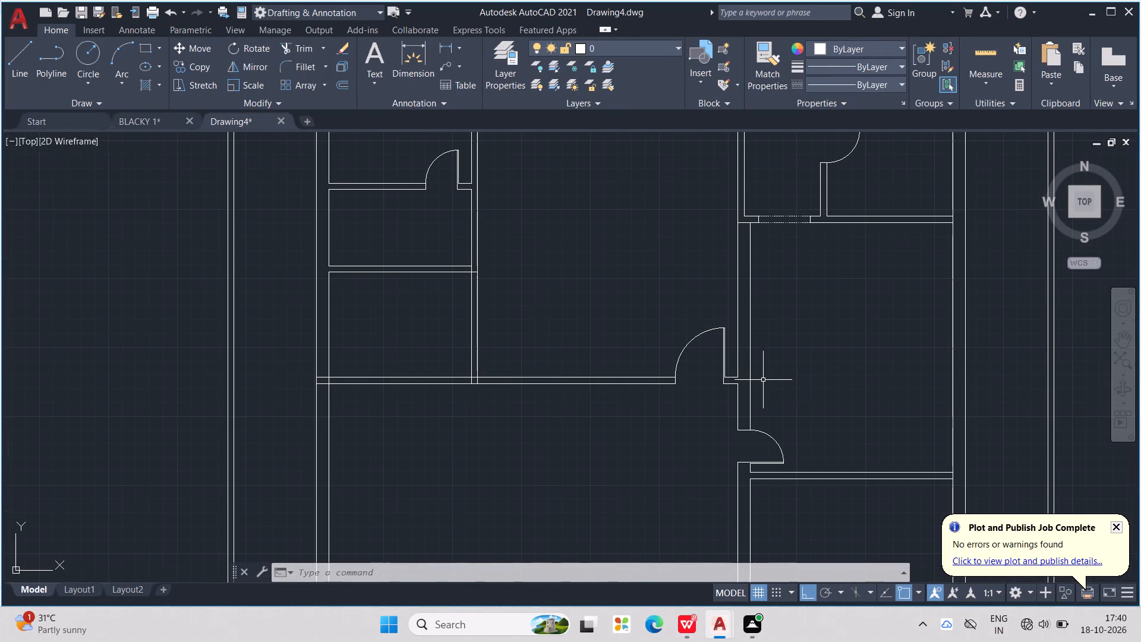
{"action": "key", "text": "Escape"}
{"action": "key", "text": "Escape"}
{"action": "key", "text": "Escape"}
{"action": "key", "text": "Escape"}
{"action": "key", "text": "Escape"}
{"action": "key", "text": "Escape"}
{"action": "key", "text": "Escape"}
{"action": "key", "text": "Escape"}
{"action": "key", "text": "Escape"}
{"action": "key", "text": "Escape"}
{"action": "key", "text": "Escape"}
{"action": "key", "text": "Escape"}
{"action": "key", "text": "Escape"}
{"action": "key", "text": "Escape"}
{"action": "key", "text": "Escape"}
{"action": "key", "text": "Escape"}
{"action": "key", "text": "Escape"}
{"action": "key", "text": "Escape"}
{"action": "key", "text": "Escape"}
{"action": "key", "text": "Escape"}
Draw a short jamb line across the horizontal partition below the lower-left room, near the building's left wall.
{"action": "middle_click_drag", "start_coordinate": [714, 421], "coordinate": [793, 401]}
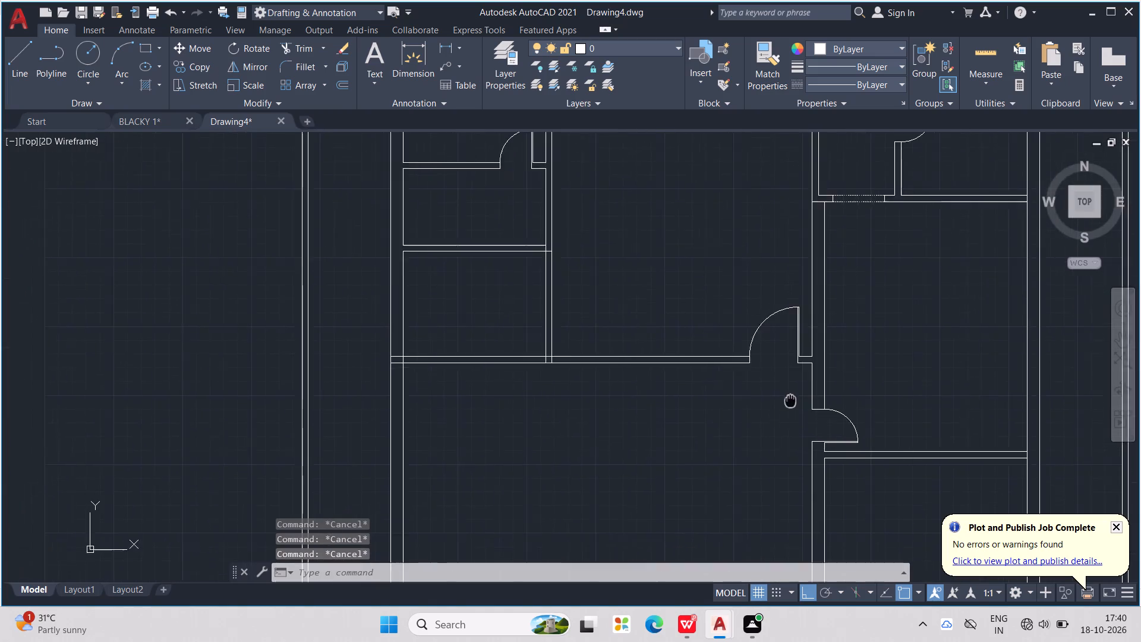
{"action": "middle_click_drag", "start_coordinate": [793, 401], "coordinate": [971, 476]}
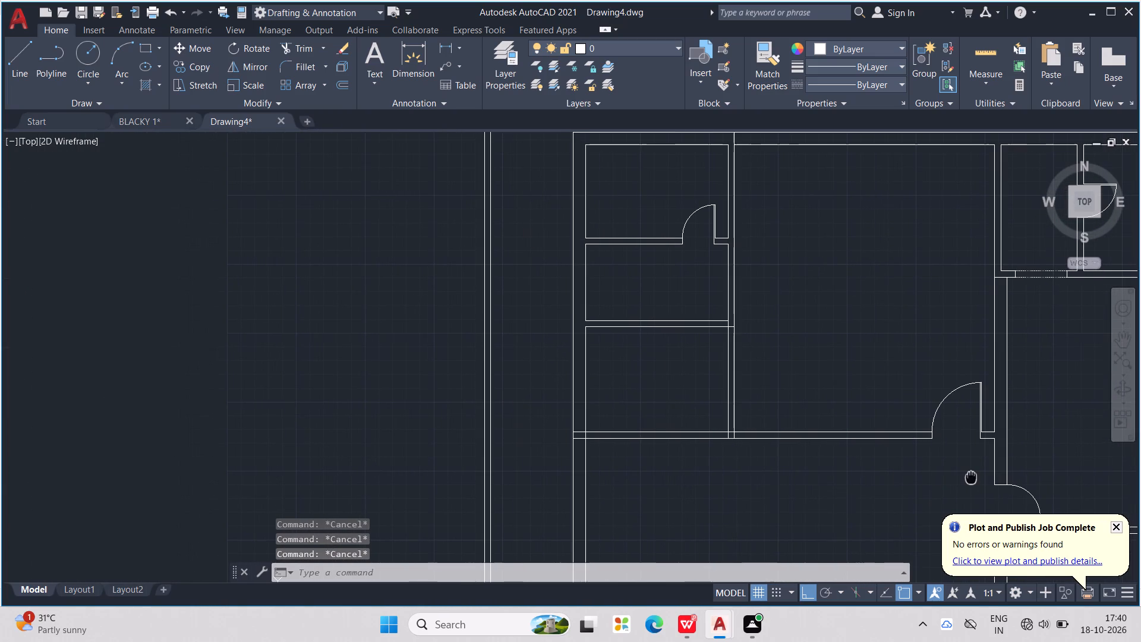
{"action": "middle_click_drag", "start_coordinate": [971, 476], "coordinate": [978, 474]}
{"action": "key", "text": "Escape"}
{"action": "key", "text": "Escape"}
{"action": "key", "text": "Escape"}
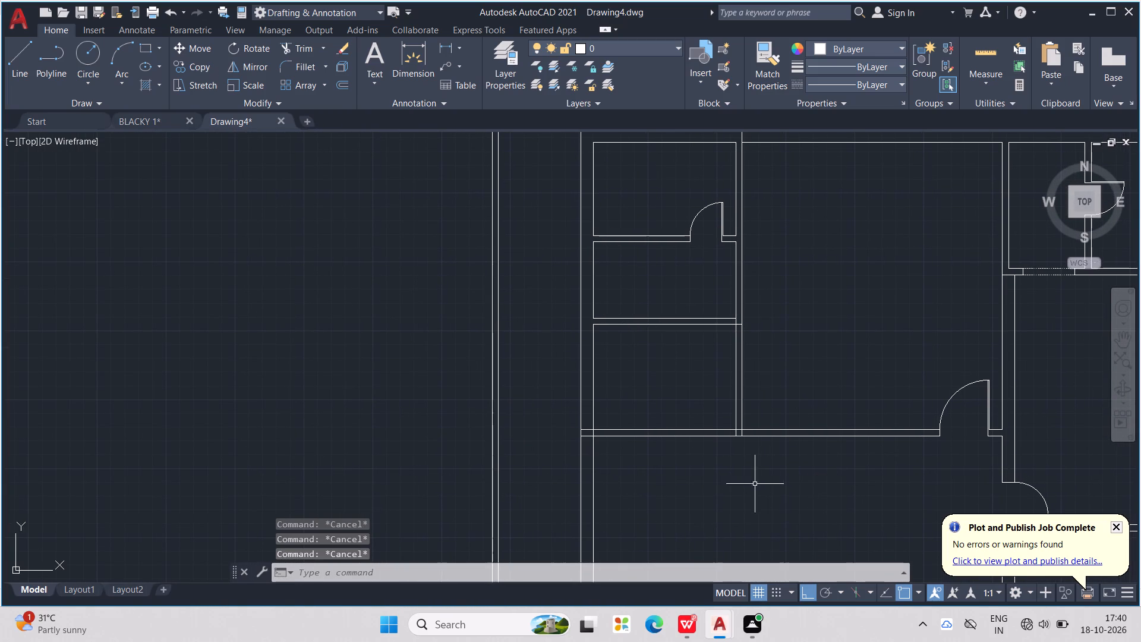
{"action": "key", "text": "l"}
{"action": "key", "text": "Return"}
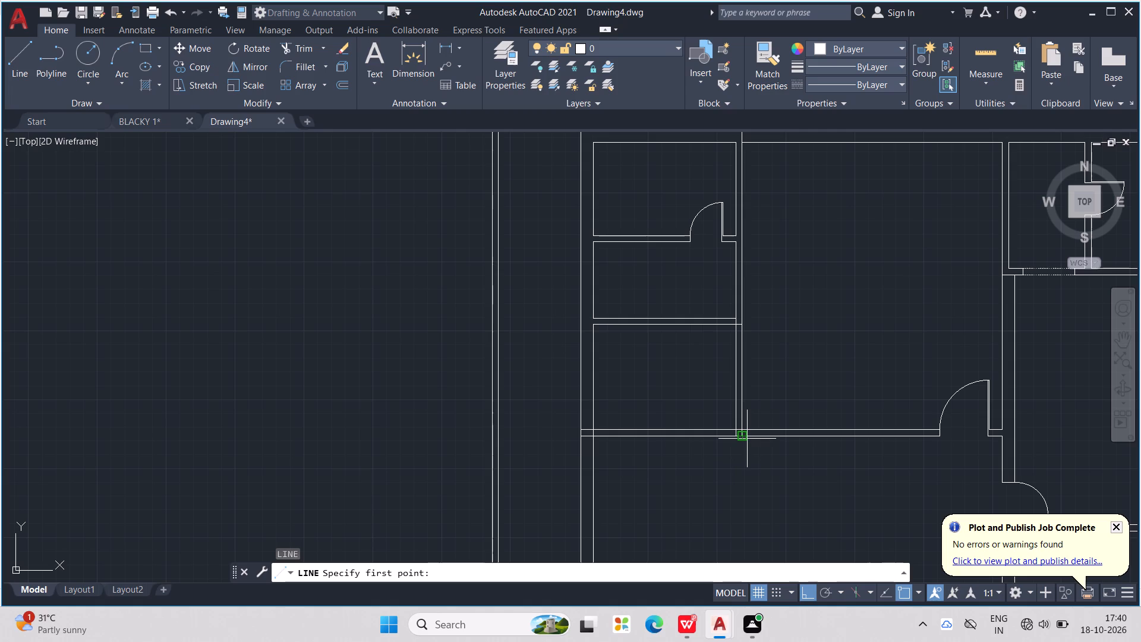
{"action": "scroll", "coordinate": [747, 439], "scroll_direction": "up", "scroll_amount": 1}
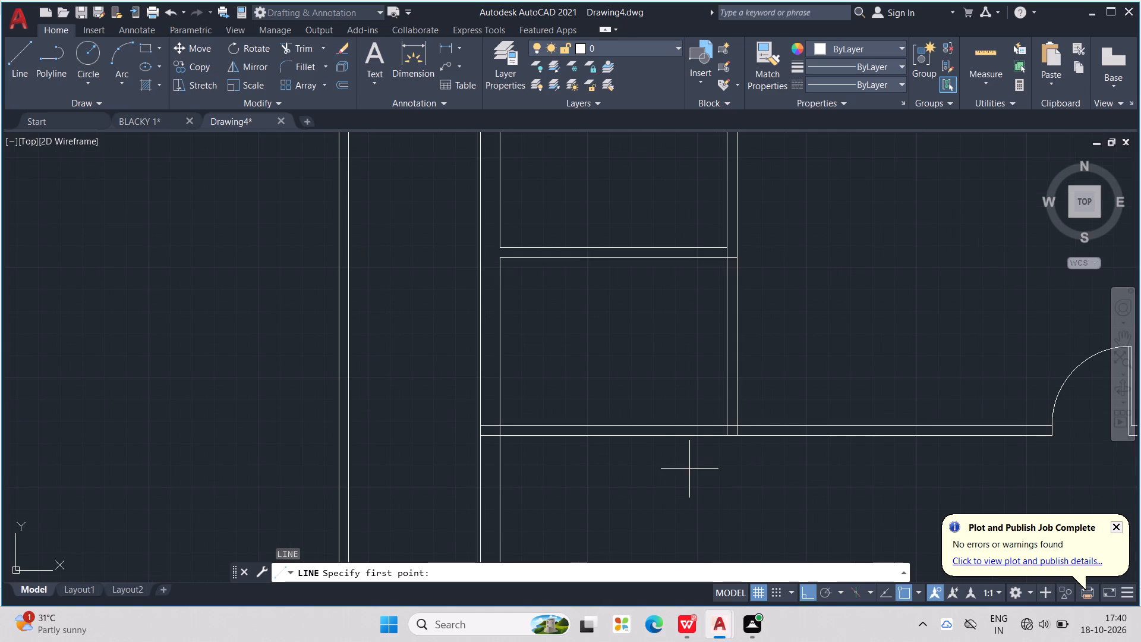
{"action": "scroll", "coordinate": [541, 438], "scroll_direction": "up", "scroll_amount": 1}
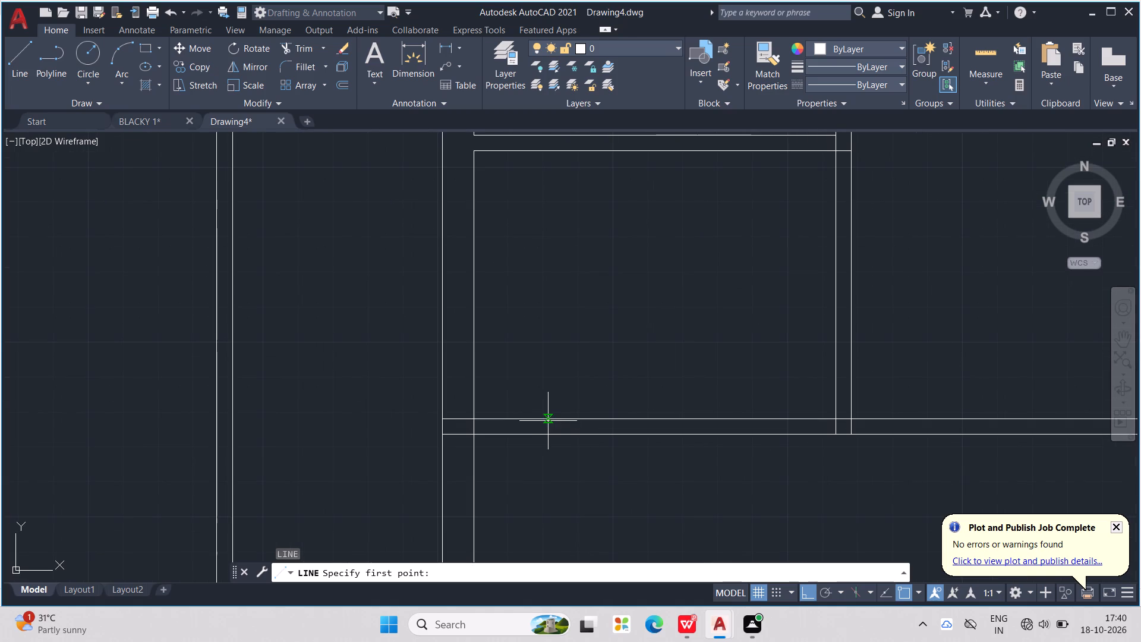
{"action": "left_click", "coordinate": [548, 421]}
{"action": "left_click", "coordinate": [551, 432]}
{"action": "key", "text": "Escape"}
{"action": "key", "text": "Escape"}
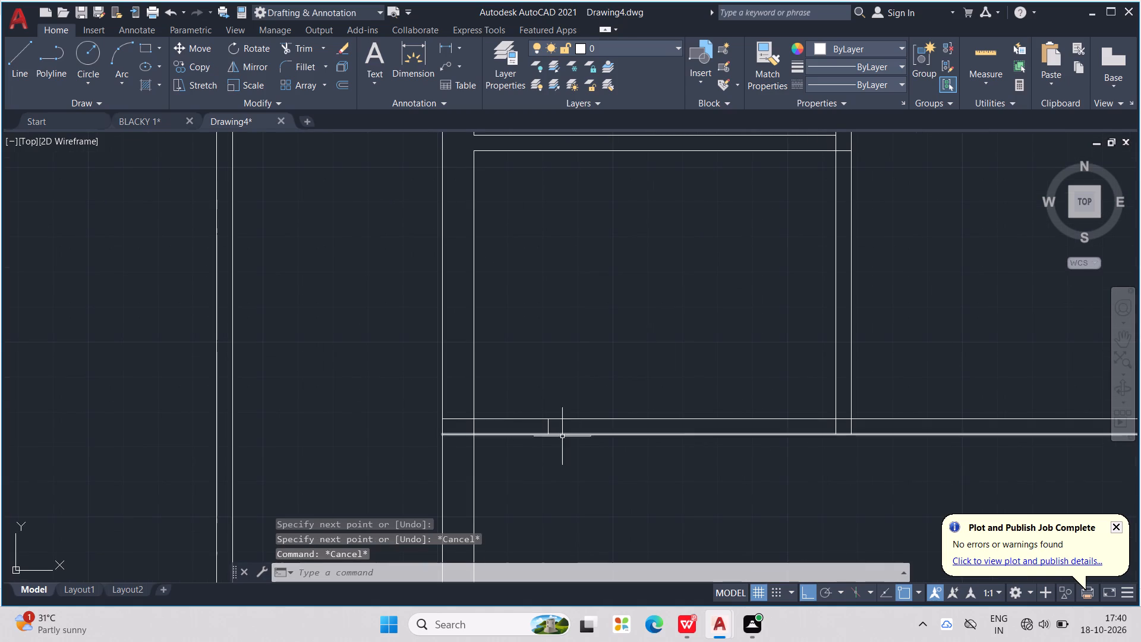
{"action": "key", "text": "Escape"}
{"action": "key", "text": "Escape"}
{"action": "key", "text": "Escape"}
{"action": "key", "text": "Escape"}
{"action": "key", "text": "Escape"}
{"action": "key", "text": "Escape"}
{"action": "key", "text": "Escape"}
{"action": "key", "text": "Escape"}
{"action": "key", "text": "Escape"}
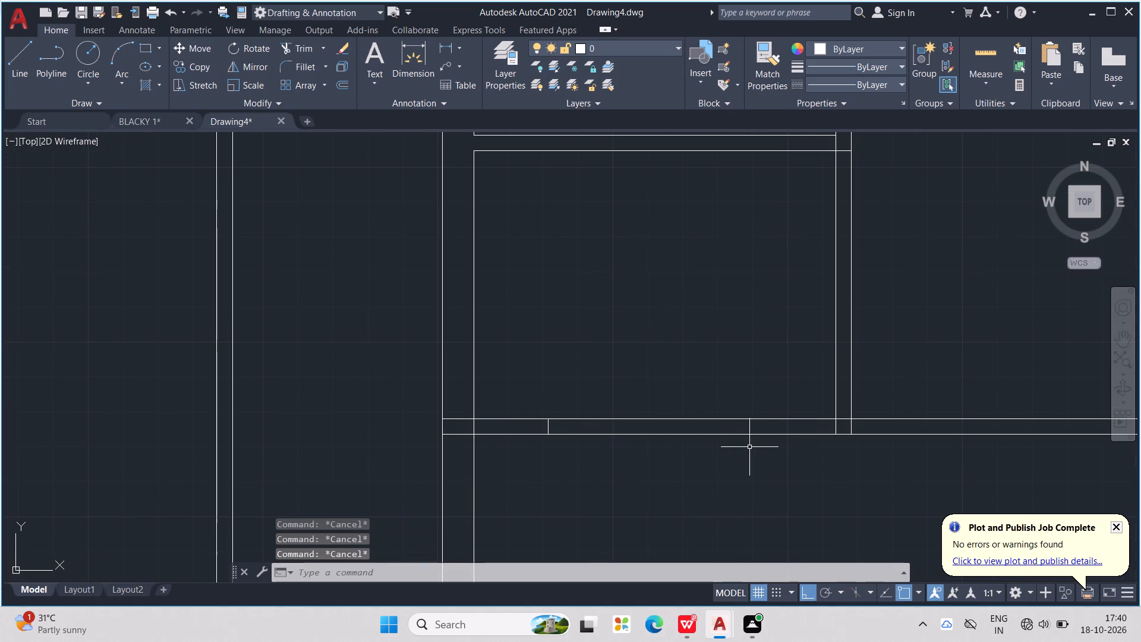
Draw a second jamb line across the same partition, just left of the lower-left room's right-hand partition.
{"action": "key", "text": "l"}
{"action": "key", "text": "Return"}
{"action": "scroll", "coordinate": [822, 417], "scroll_direction": "up", "scroll_amount": 2}
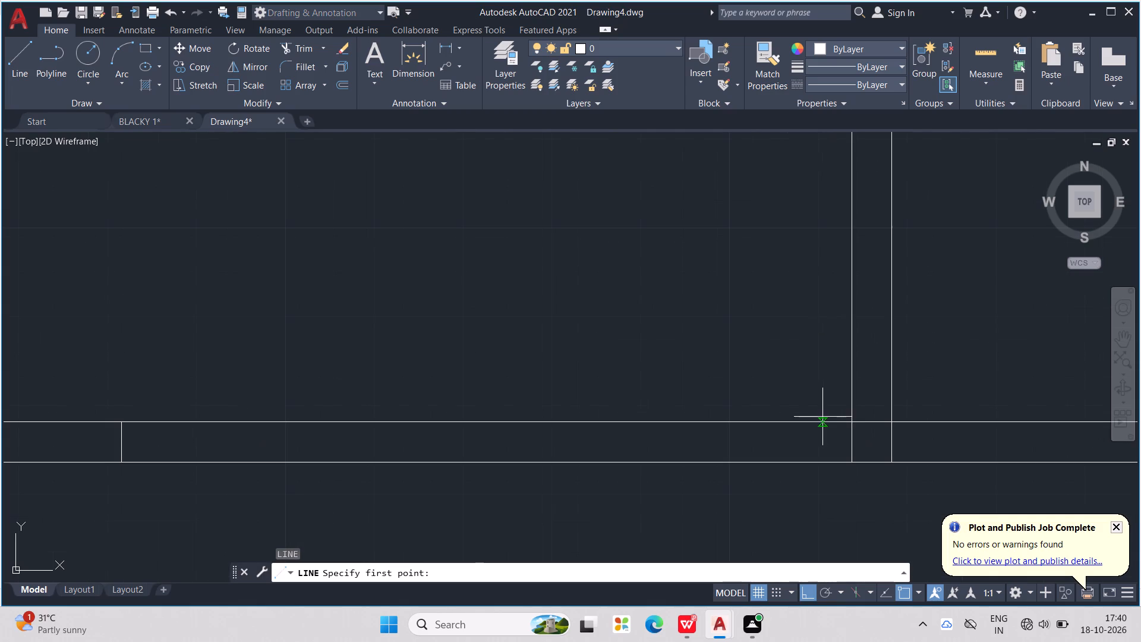
{"action": "left_click", "coordinate": [833, 422]}
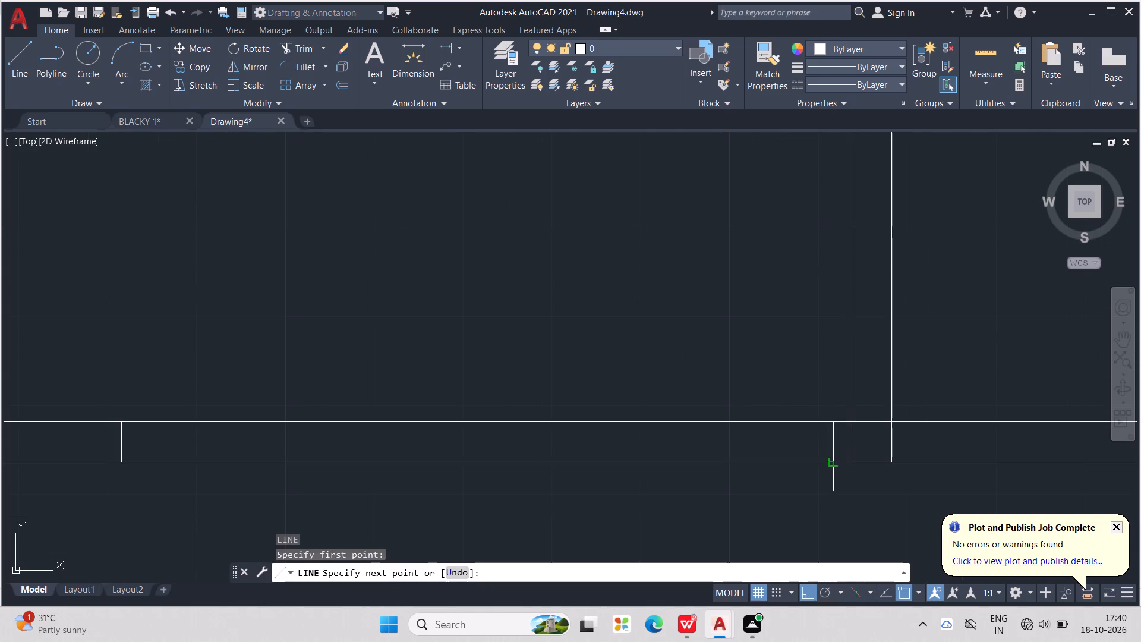
{"action": "left_click", "coordinate": [832, 462]}
{"action": "key", "text": "Escape"}
{"action": "key", "text": "Escape"}
{"action": "key", "text": "Escape"}
{"action": "key", "text": "Escape"}
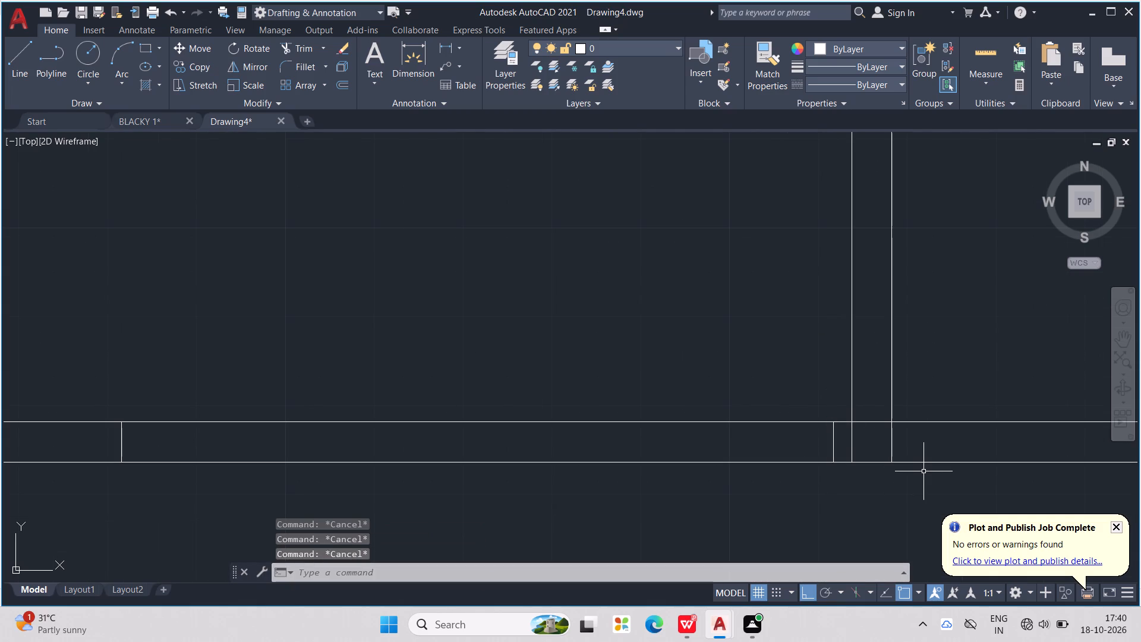
{"action": "key", "text": "Escape"}
Trim both horizontal partition lines between the two new jamb lines to make an opening.
{"action": "key", "text": "t"}
{"action": "key", "text": "r"}
{"action": "key", "text": "Return"}
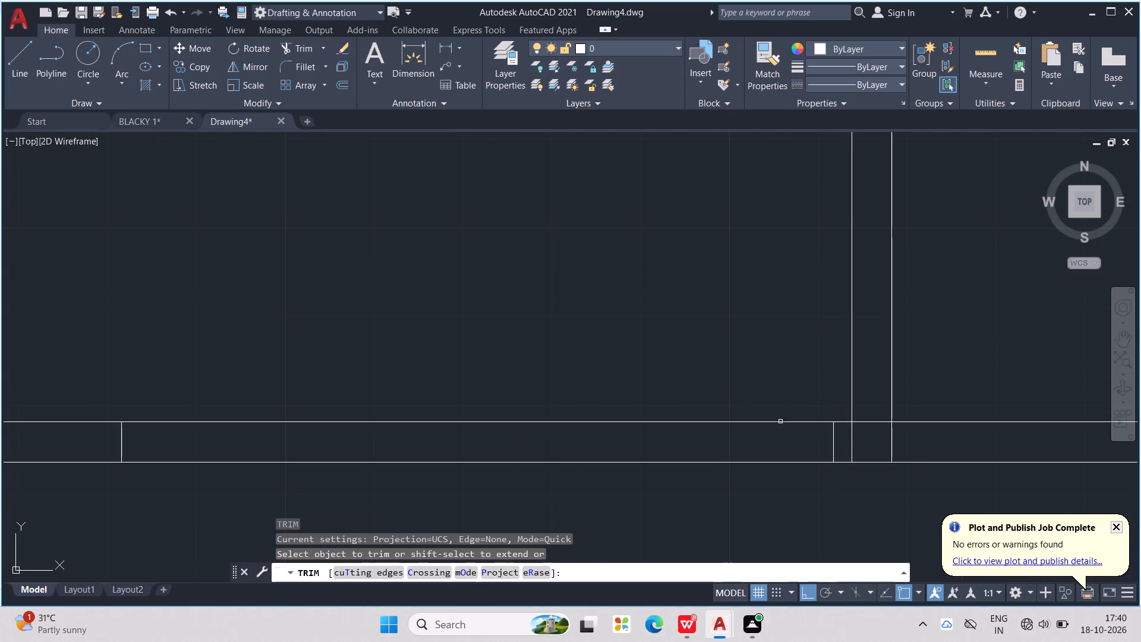
{"action": "left_click_drag", "start_coordinate": [713, 361], "coordinate": [731, 481]}
{"action": "scroll", "coordinate": [748, 435], "scroll_direction": "down", "scroll_amount": 3}
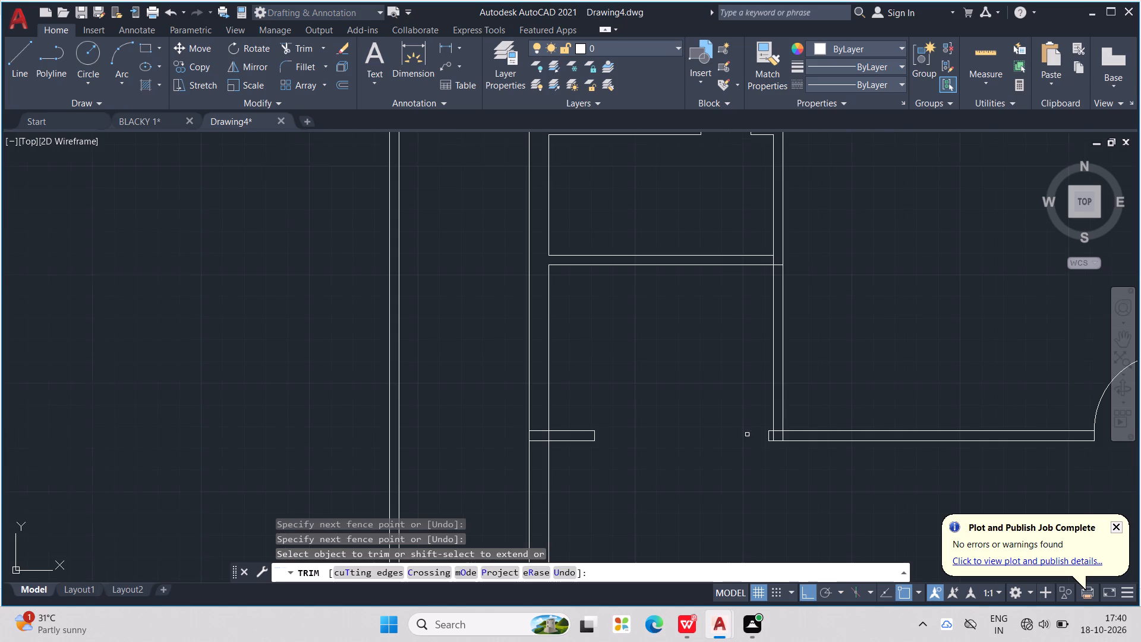
Set the current linetype to JIS_02_0.7 and leave the Trim command.
{"action": "left_click", "coordinate": [849, 89]}
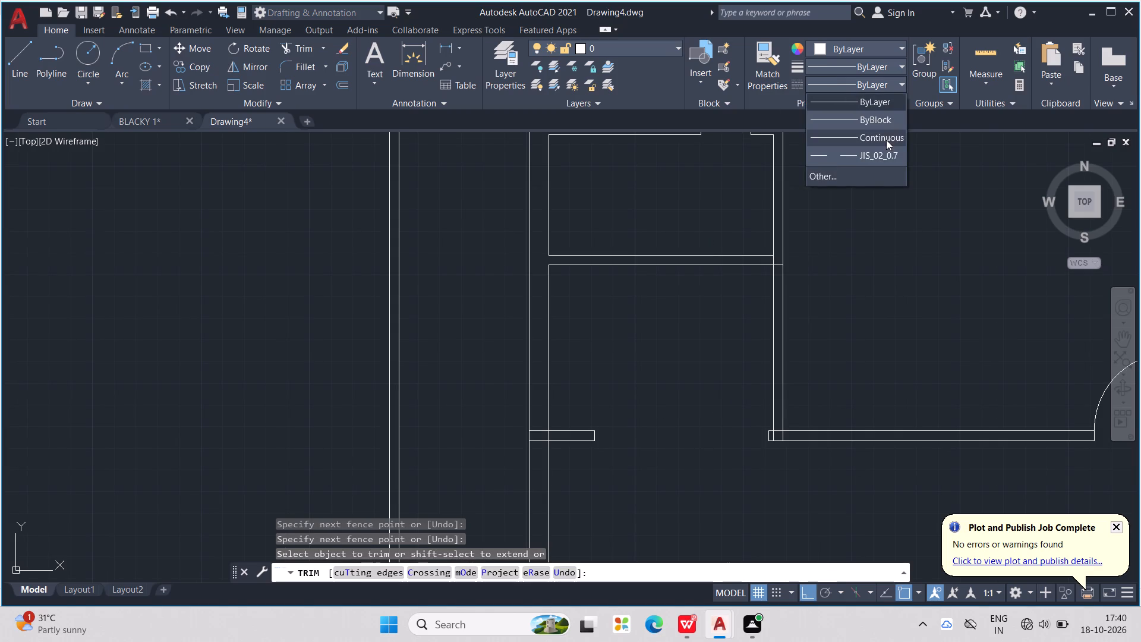
{"action": "left_click", "coordinate": [889, 152]}
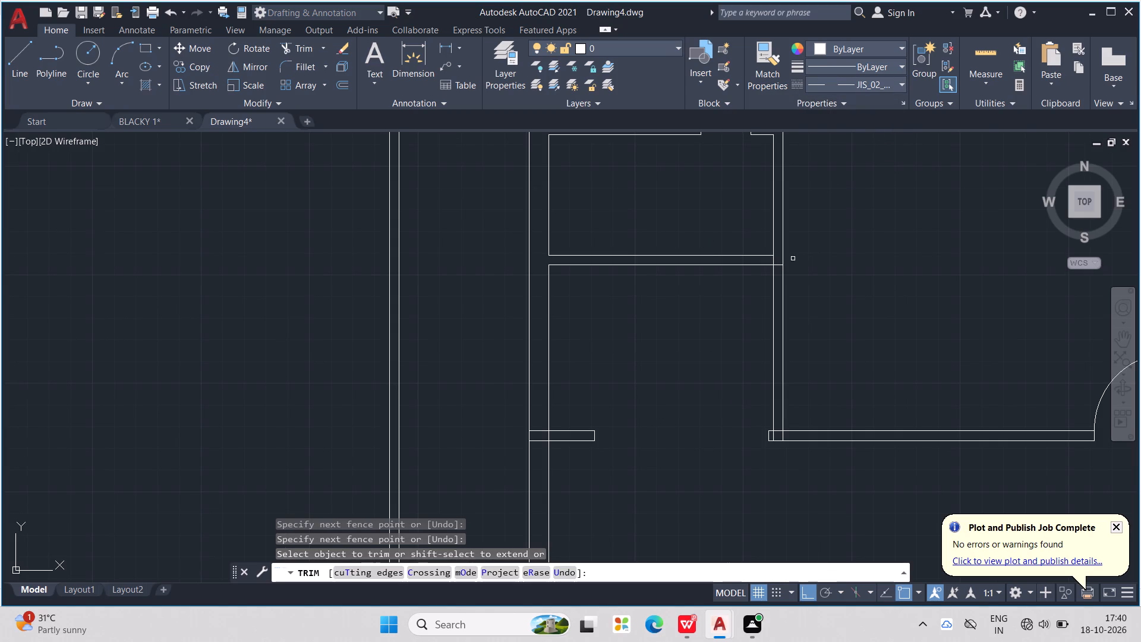
{"action": "key", "text": "Escape"}
{"action": "key", "text": "Escape"}
{"action": "key", "text": "Escape"}
{"action": "key", "text": "Escape"}
{"action": "key", "text": "Escape"}
{"action": "key", "text": "Escape"}
{"action": "key", "text": "Escape"}
{"action": "key", "text": "Escape"}
{"action": "key", "text": "Escape"}
{"action": "key", "text": "Escape"}
{"action": "key", "text": "Escape"}
{"action": "key", "text": "Escape"}
{"action": "key", "text": "Escape"}
{"action": "key", "text": "Escape"}
{"action": "key", "text": "Escape"}
{"action": "key", "text": "Escape"}
{"action": "key", "text": "Escape"}
{"action": "key", "text": "Escape"}
{"action": "key", "text": "Escape"}
{"action": "key", "text": "Escape"}
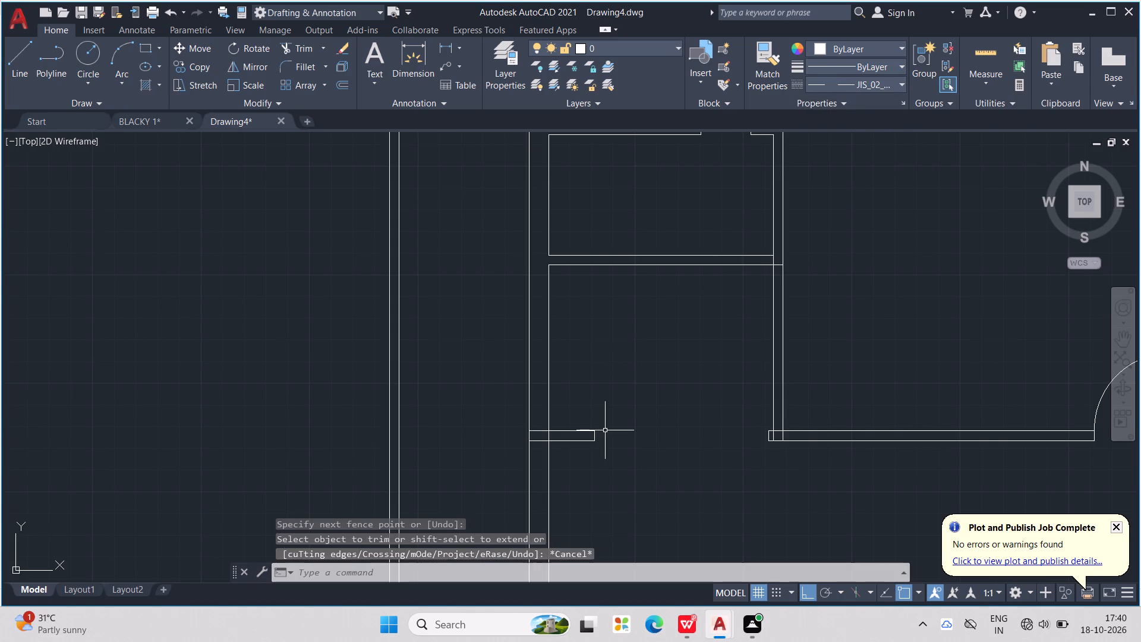
Draw a dashed line across the opening between the upper ends of the two jamb lines.
{"action": "key", "text": "l"}
{"action": "key", "text": "Return"}
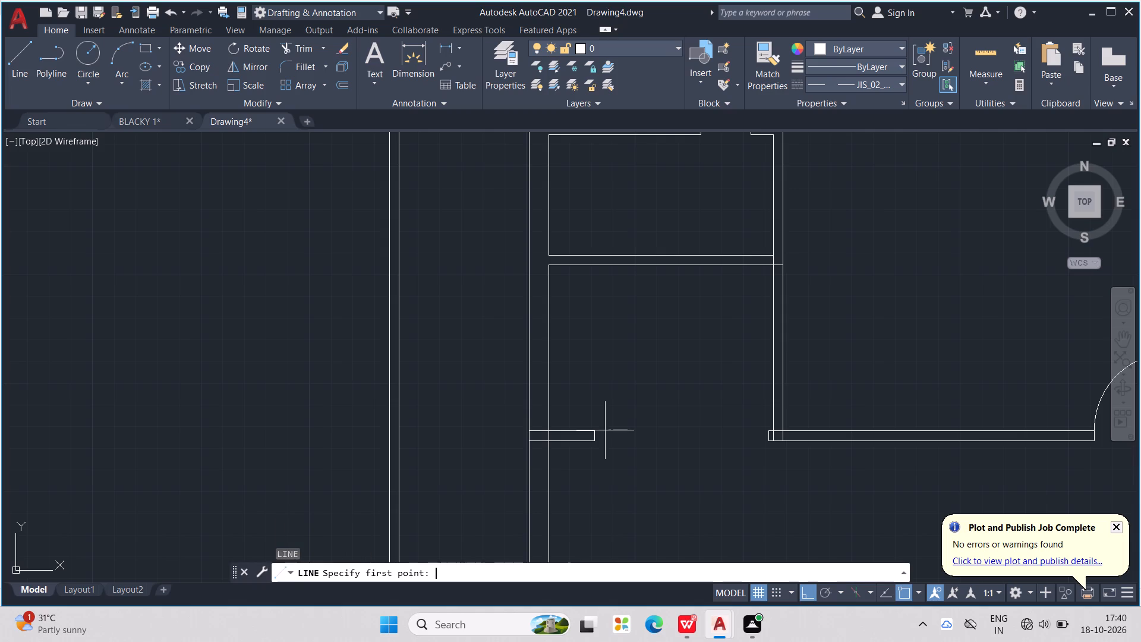
{"action": "scroll", "coordinate": [593, 439], "scroll_direction": "up", "scroll_amount": 1}
{"action": "left_click", "coordinate": [592, 424]}
{"action": "scroll", "coordinate": [866, 417], "scroll_direction": "up", "scroll_amount": 2}
{"action": "left_click", "coordinate": [869, 446]}
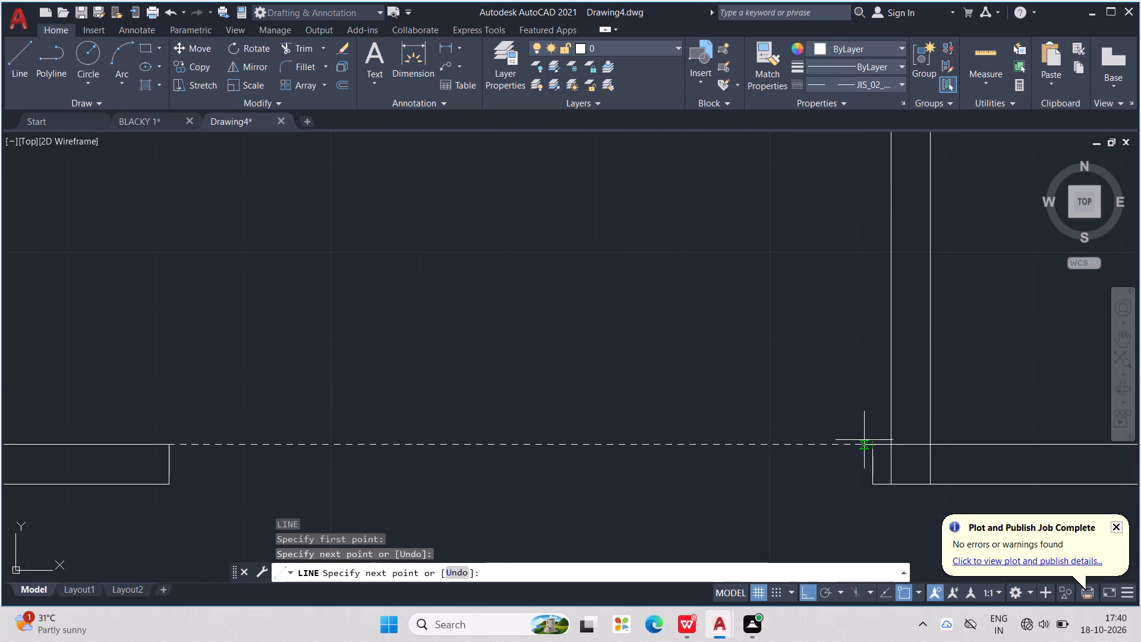
{"action": "key", "text": "Escape"}
{"action": "key", "text": "Escape"}
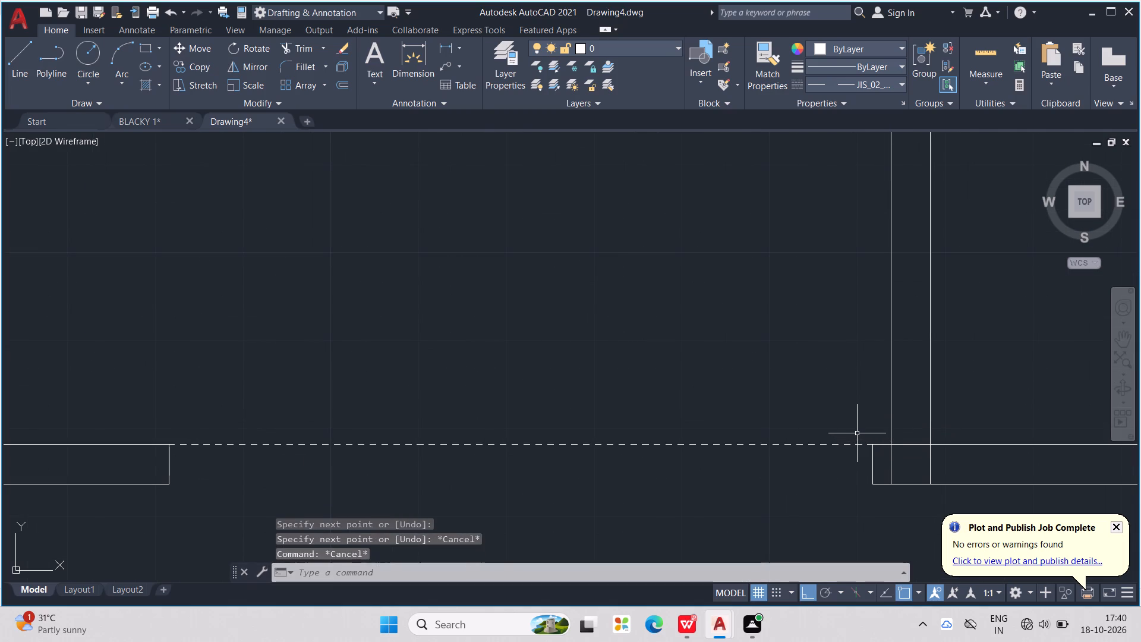
{"action": "key", "text": "Escape"}
{"action": "key", "text": "Escape"}
Draw a dashed line across the opening between the lower ends of the two jamb lines.
{"action": "key", "text": "l"}
{"action": "key", "text": "Return"}
{"action": "scroll", "coordinate": [856, 433], "scroll_direction": "down", "scroll_amount": 1}
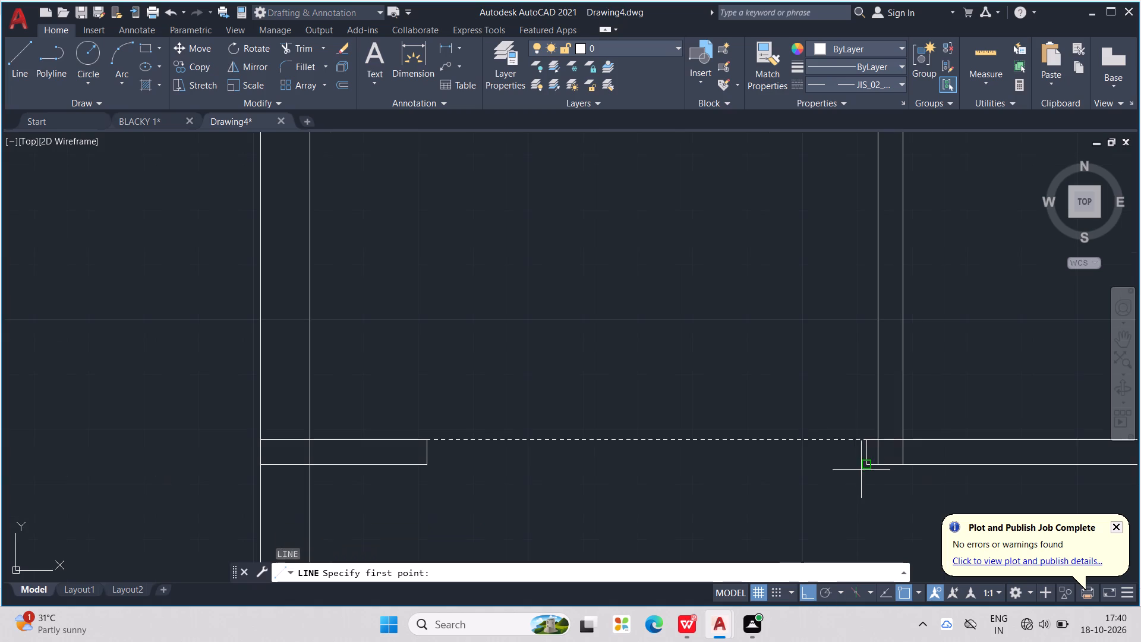
{"action": "scroll", "coordinate": [861, 470], "scroll_direction": "up", "scroll_amount": 2}
{"action": "left_click", "coordinate": [866, 457]}
{"action": "middle_click_drag", "start_coordinate": [723, 475], "coordinate": [896, 468]}
{"action": "scroll", "coordinate": [899, 467], "scroll_direction": "down", "scroll_amount": 3}
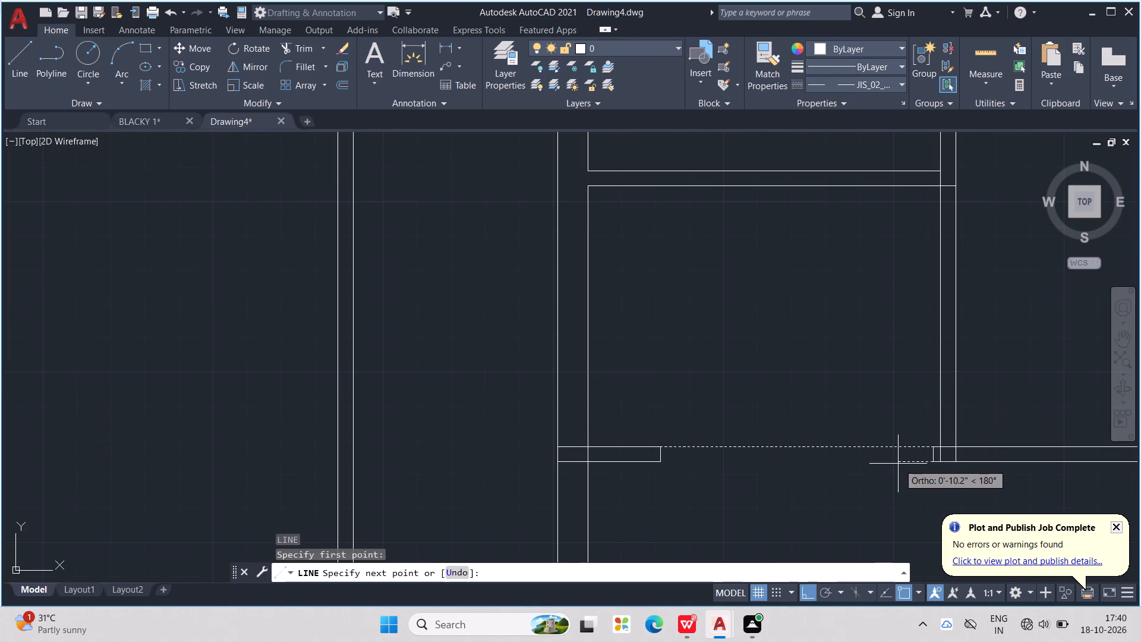
{"action": "scroll", "coordinate": [646, 488], "scroll_direction": "up", "scroll_amount": 2}
{"action": "left_click", "coordinate": [679, 427]}
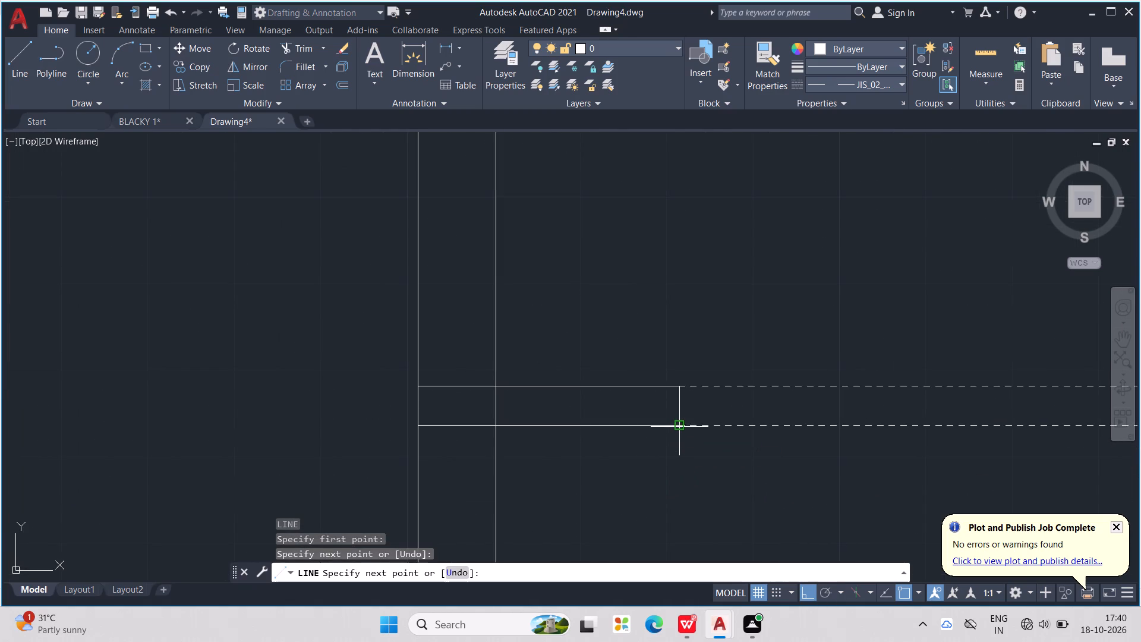
{"action": "scroll", "coordinate": [679, 427], "scroll_direction": "down", "scroll_amount": 2}
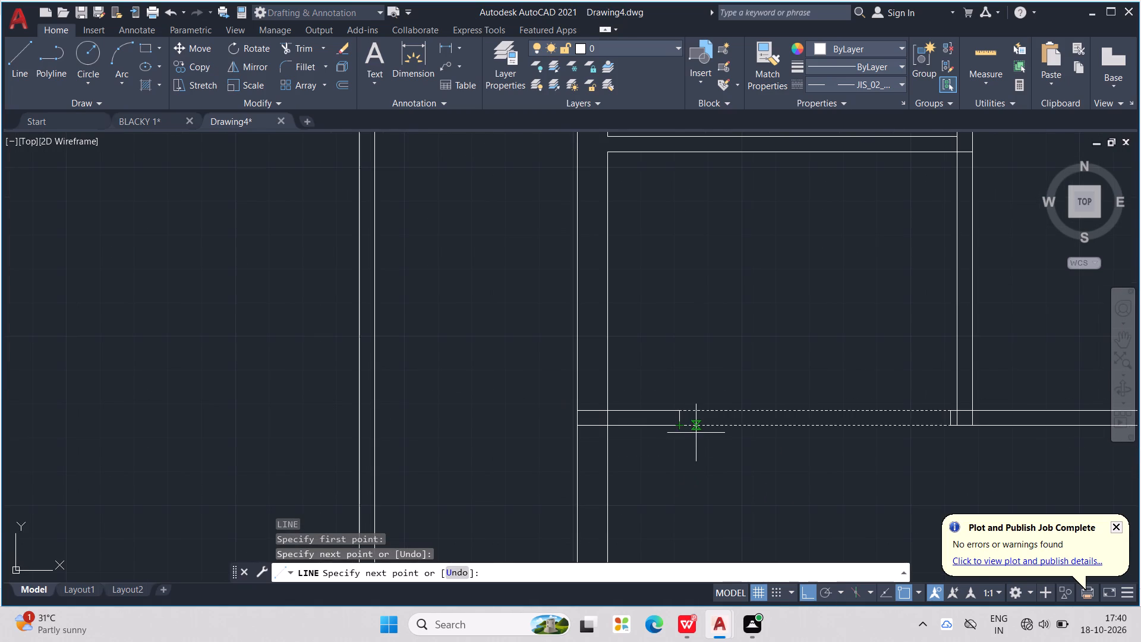
{"action": "key", "text": "Escape"}
{"action": "key", "text": "Escape"}
{"action": "key", "text": "Escape"}
{"action": "key", "text": "Escape"}
{"action": "key", "text": "Escape"}
{"action": "key", "text": "Escape"}
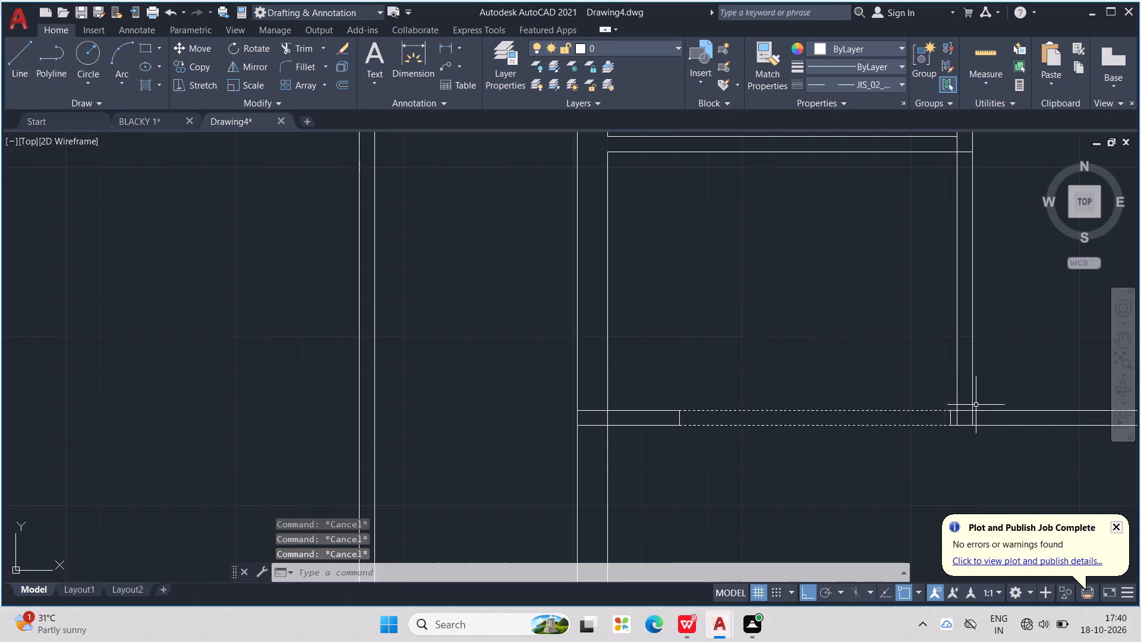
{"action": "key", "text": "Escape"}
Trim the overlapping lines where the lower-left room's right-hand partition meets the horizontal partition.
{"action": "scroll", "coordinate": [970, 407], "scroll_direction": "up", "scroll_amount": 1}
{"action": "key", "text": "Escape"}
{"action": "scroll", "coordinate": [967, 409], "scroll_direction": "up", "scroll_amount": 1}
{"action": "middle_click_drag", "start_coordinate": [967, 410], "coordinate": [865, 416]}
{"action": "key", "text": "Escape"}
{"action": "key", "text": "Escape"}
{"action": "key", "text": "Escape"}
{"action": "key", "text": "Escape"}
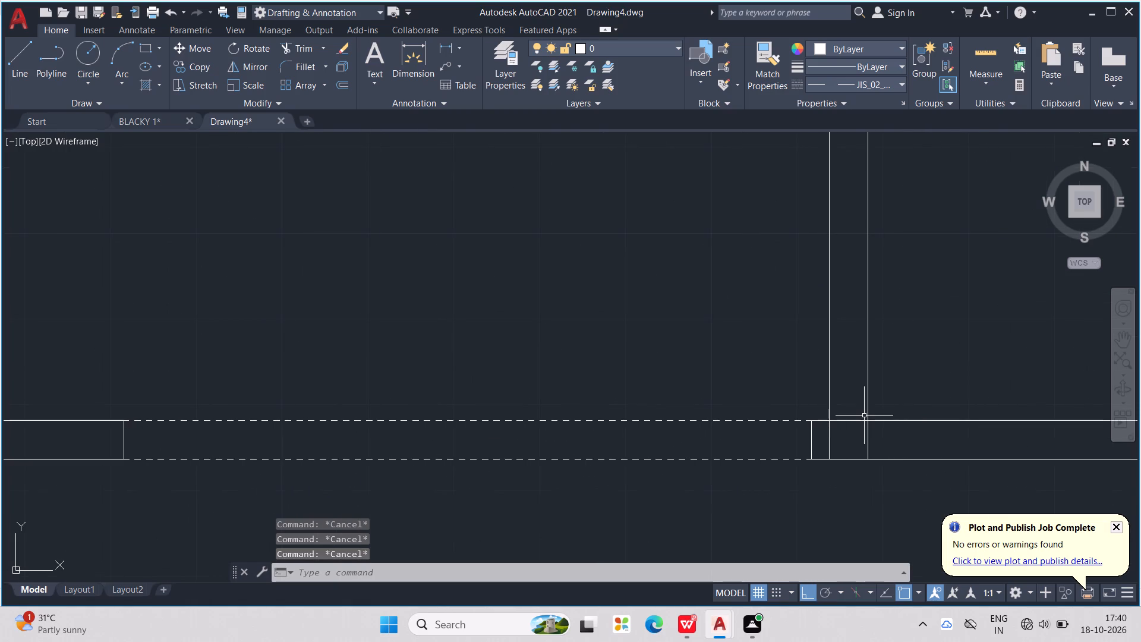
{"action": "type", "text": "TR"}
{"action": "key", "text": "Return"}
{"action": "scroll", "coordinate": [865, 423], "scroll_direction": "up", "scroll_amount": 3}
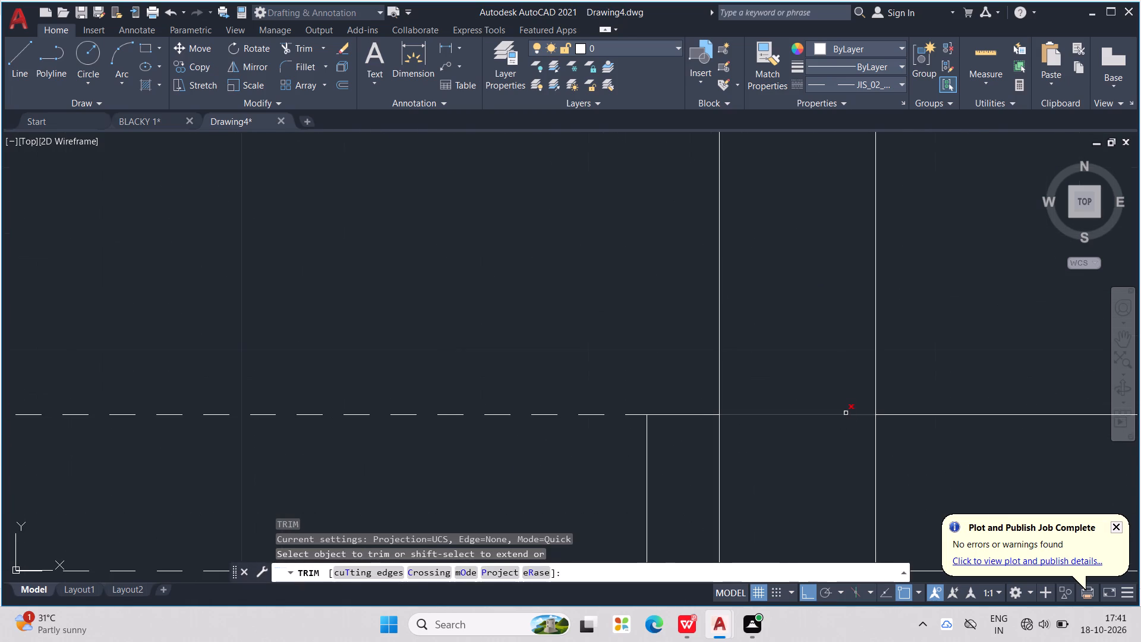
{"action": "left_click_drag", "start_coordinate": [836, 398], "coordinate": [909, 471]}
{"action": "scroll", "coordinate": [928, 438], "scroll_direction": "down", "scroll_amount": 7}
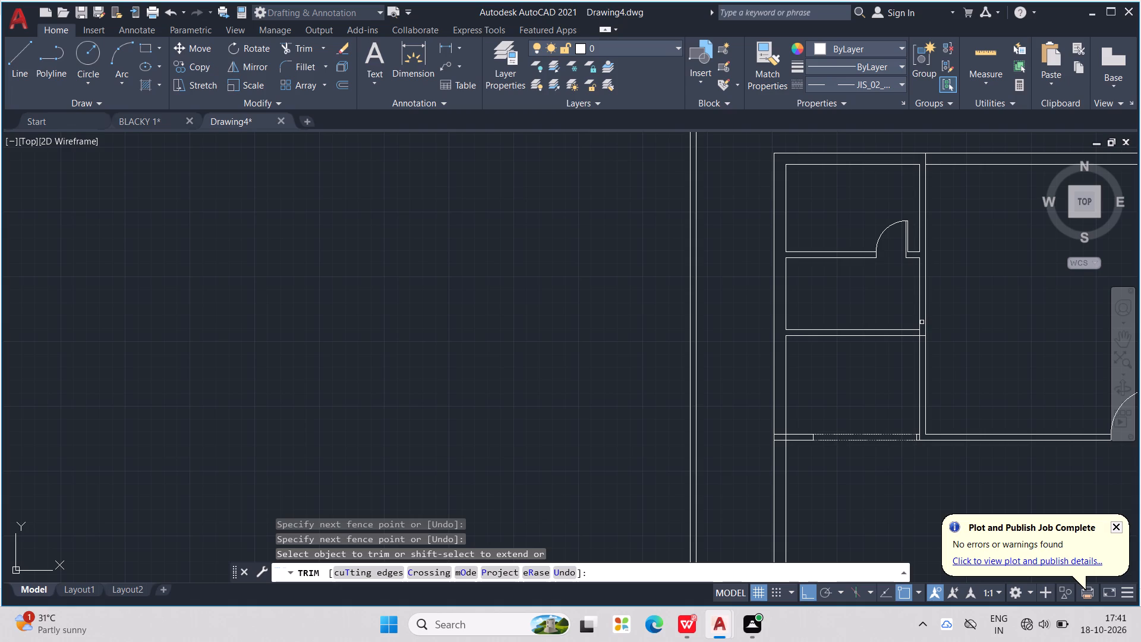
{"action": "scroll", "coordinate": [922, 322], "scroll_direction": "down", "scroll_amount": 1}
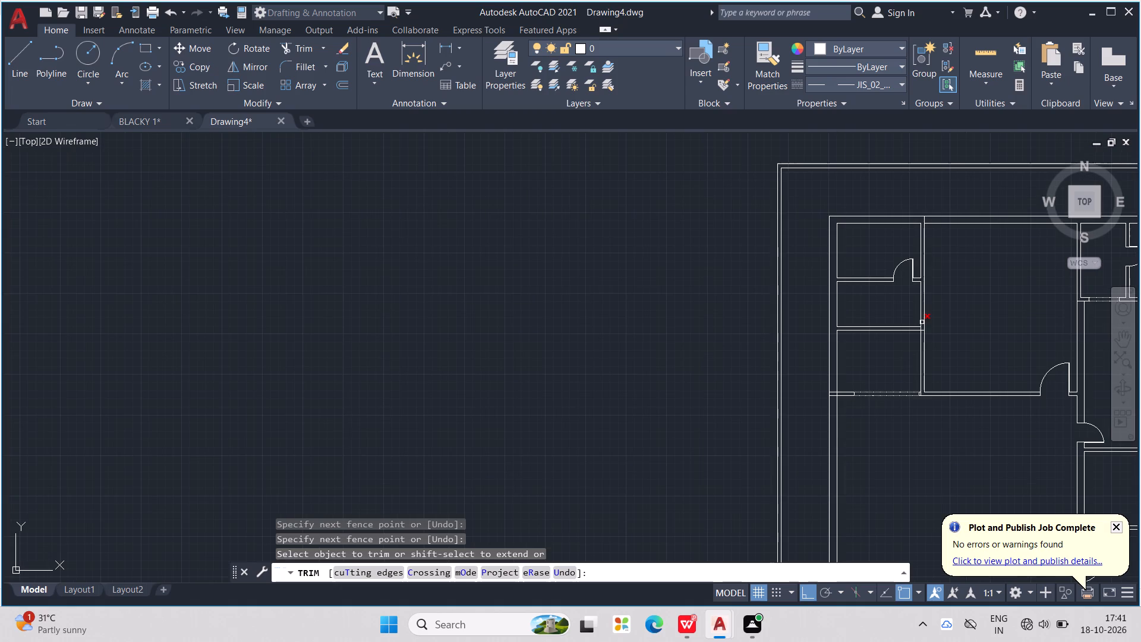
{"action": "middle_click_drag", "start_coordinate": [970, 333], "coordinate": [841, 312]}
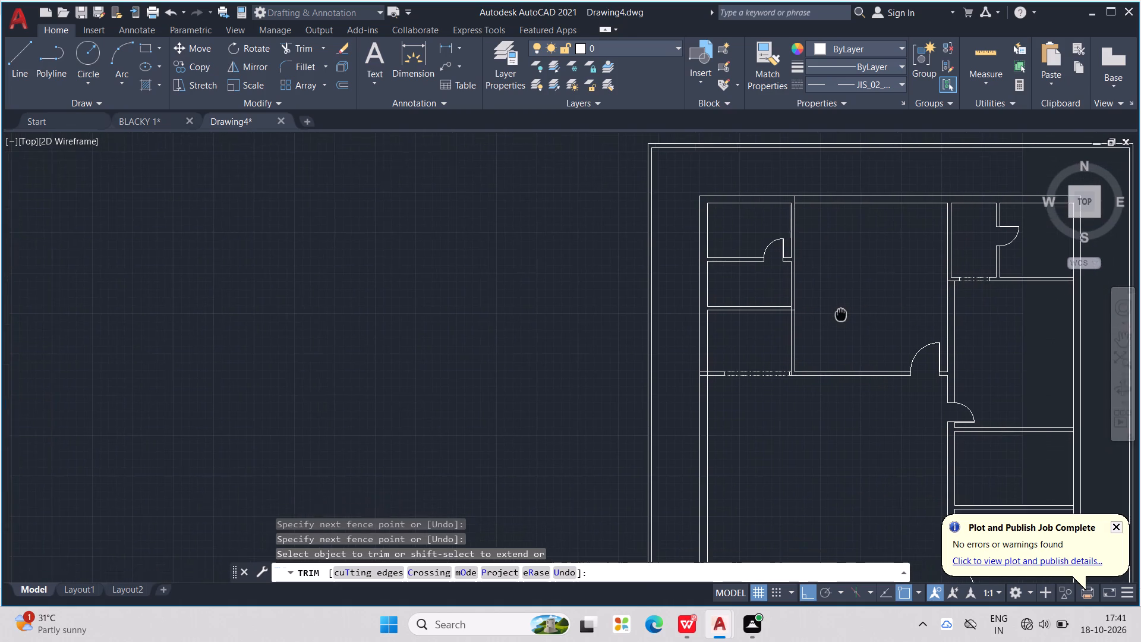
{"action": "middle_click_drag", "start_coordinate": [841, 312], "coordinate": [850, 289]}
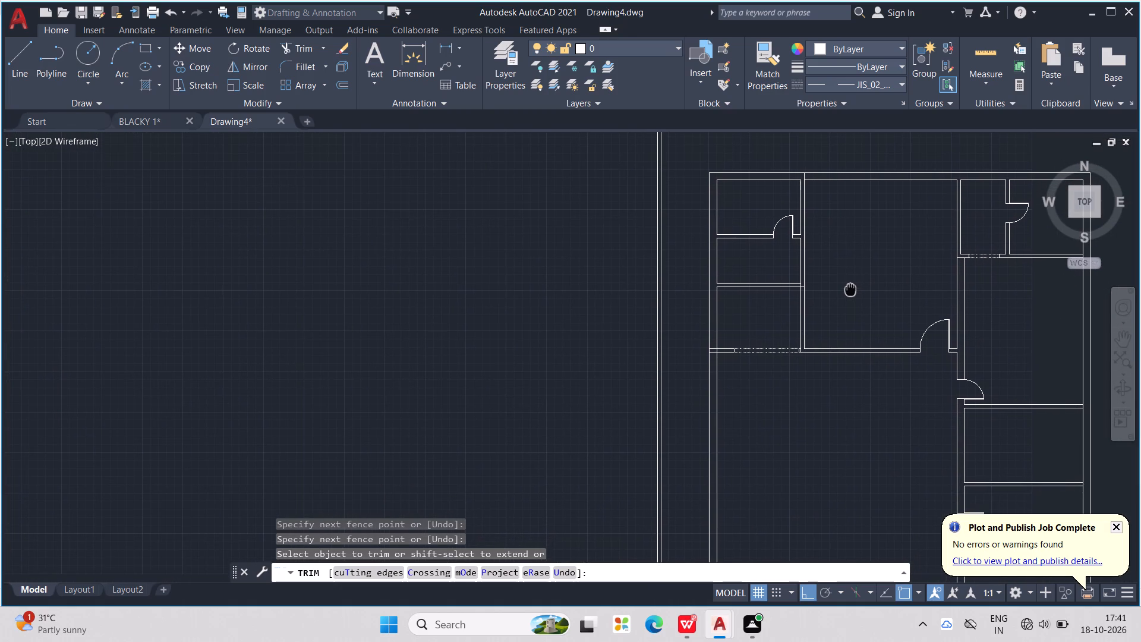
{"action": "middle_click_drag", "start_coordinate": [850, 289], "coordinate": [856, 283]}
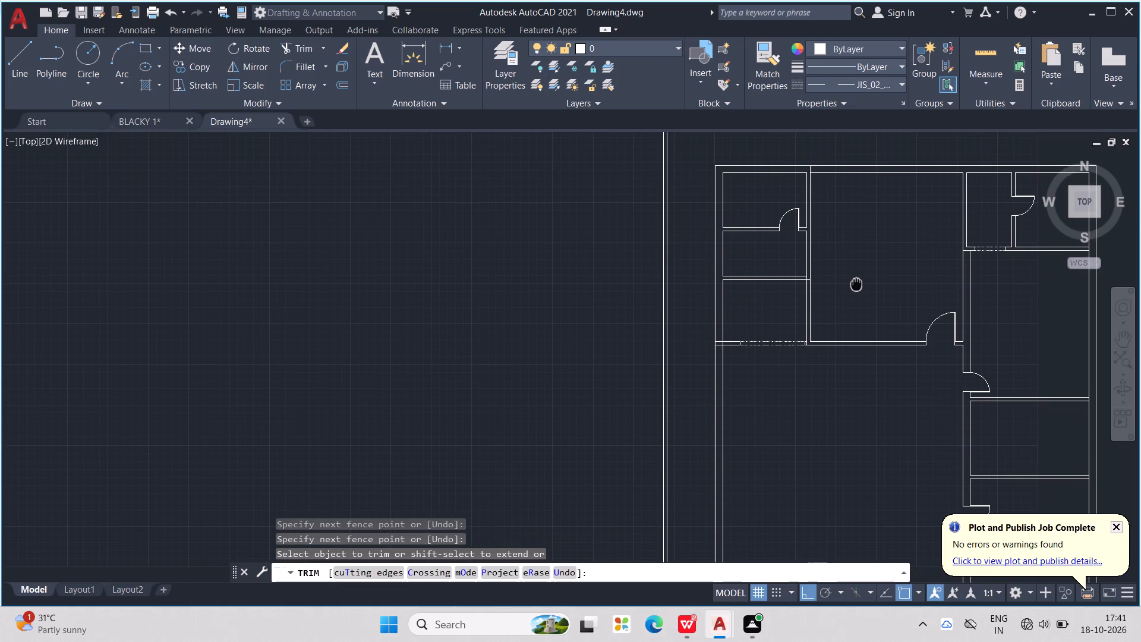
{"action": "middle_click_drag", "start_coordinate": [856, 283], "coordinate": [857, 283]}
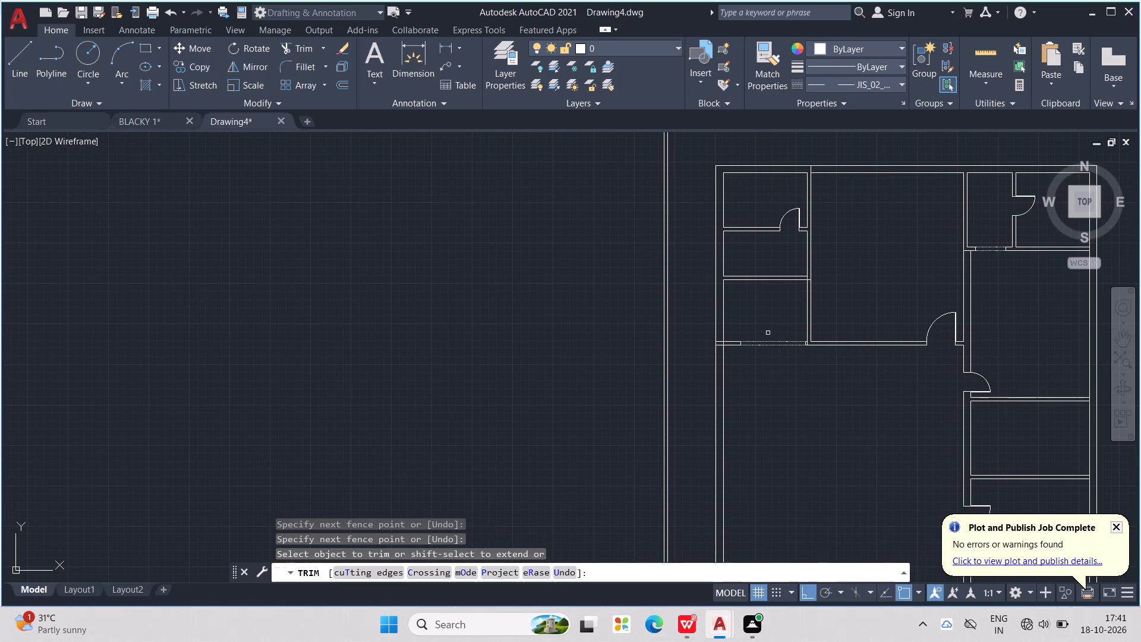
Trim the leftover line segments at the upper-right corner of the room that has the dashed opening.
{"action": "scroll", "coordinate": [811, 291], "scroll_direction": "up", "scroll_amount": 3}
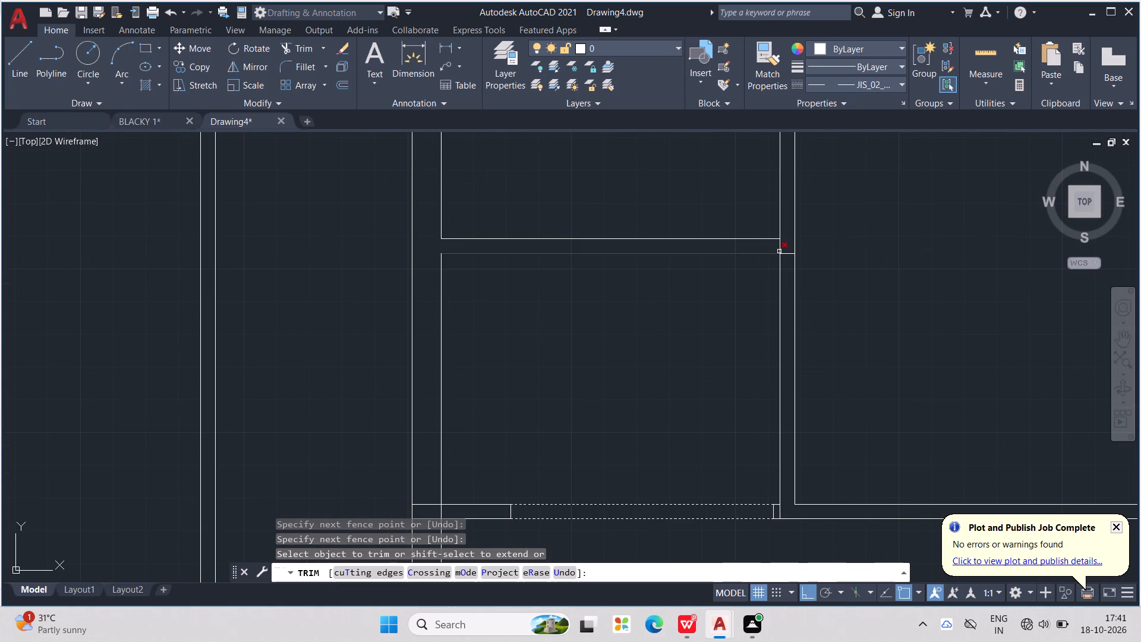
{"action": "left_click", "coordinate": [781, 250]}
{"action": "left_click", "coordinate": [783, 252]}
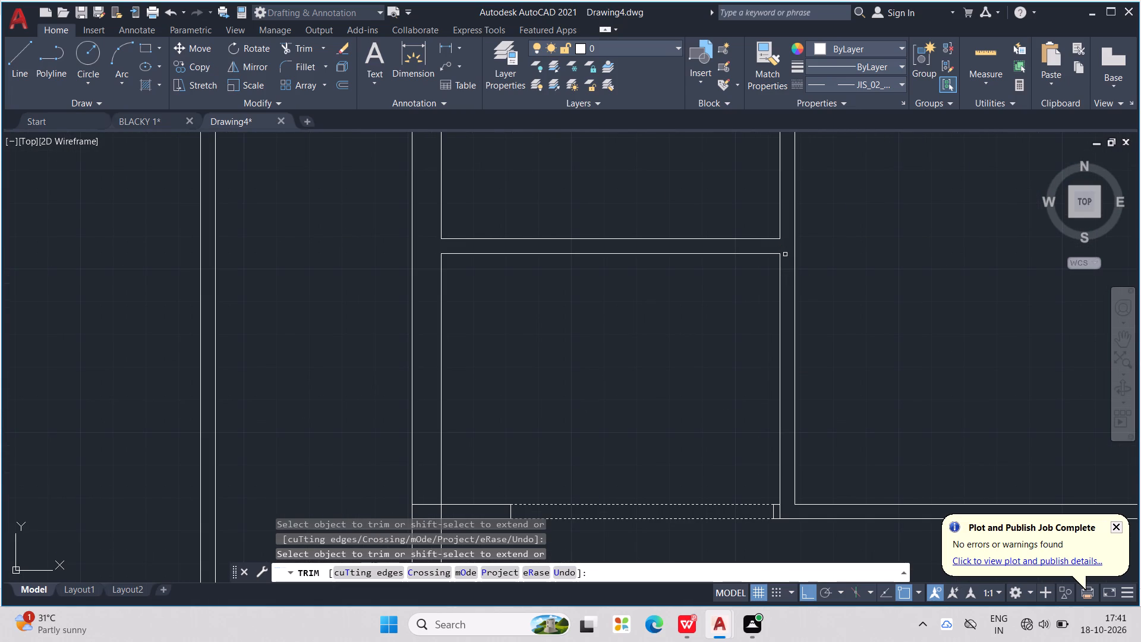
{"action": "scroll", "coordinate": [785, 254], "scroll_direction": "down", "scroll_amount": 2}
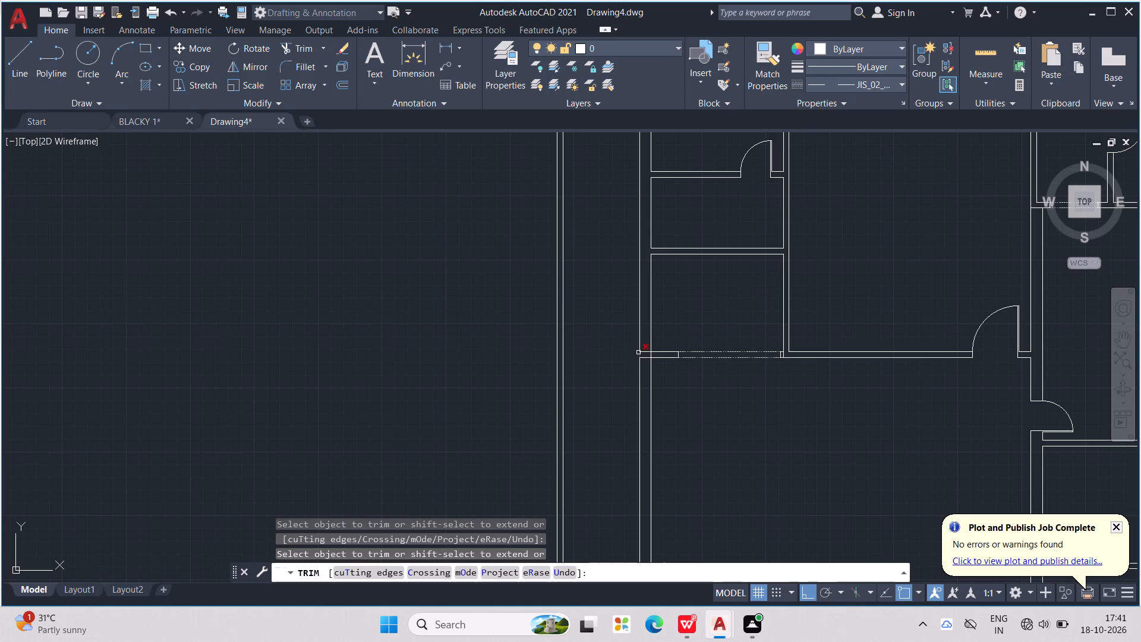
Trim the overlapping lines where the partition with the dashed opening meets the room's left-hand wall.
{"action": "scroll", "coordinate": [636, 361], "scroll_direction": "up", "scroll_amount": 1}
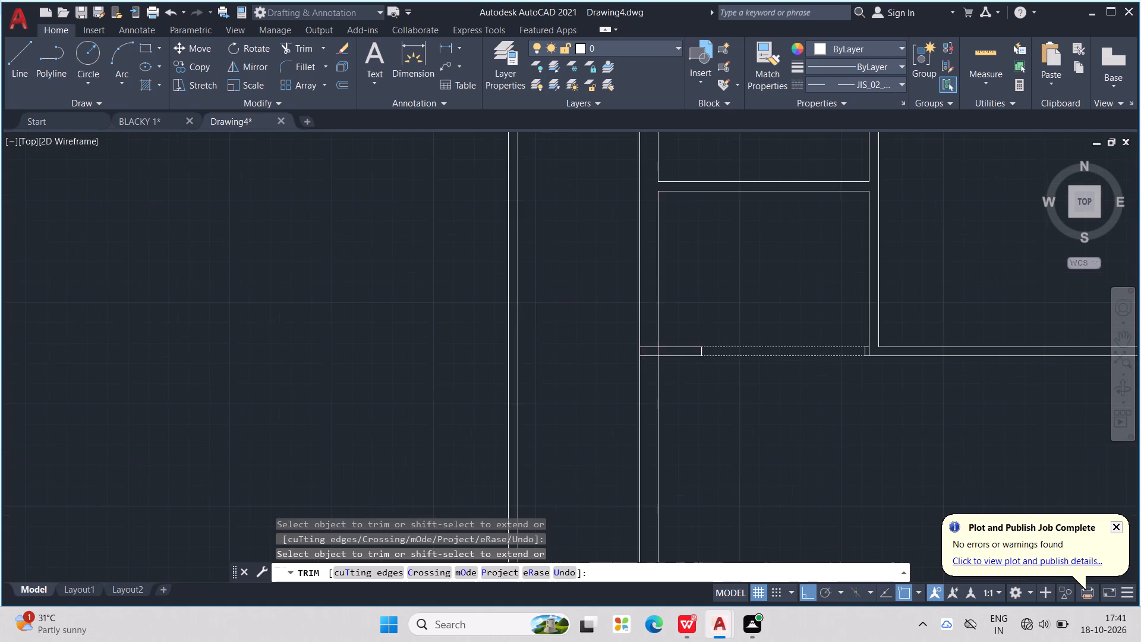
{"action": "scroll", "coordinate": [651, 357], "scroll_direction": "up", "scroll_amount": 2}
{"action": "left_click_drag", "start_coordinate": [650, 328], "coordinate": [650, 351]}
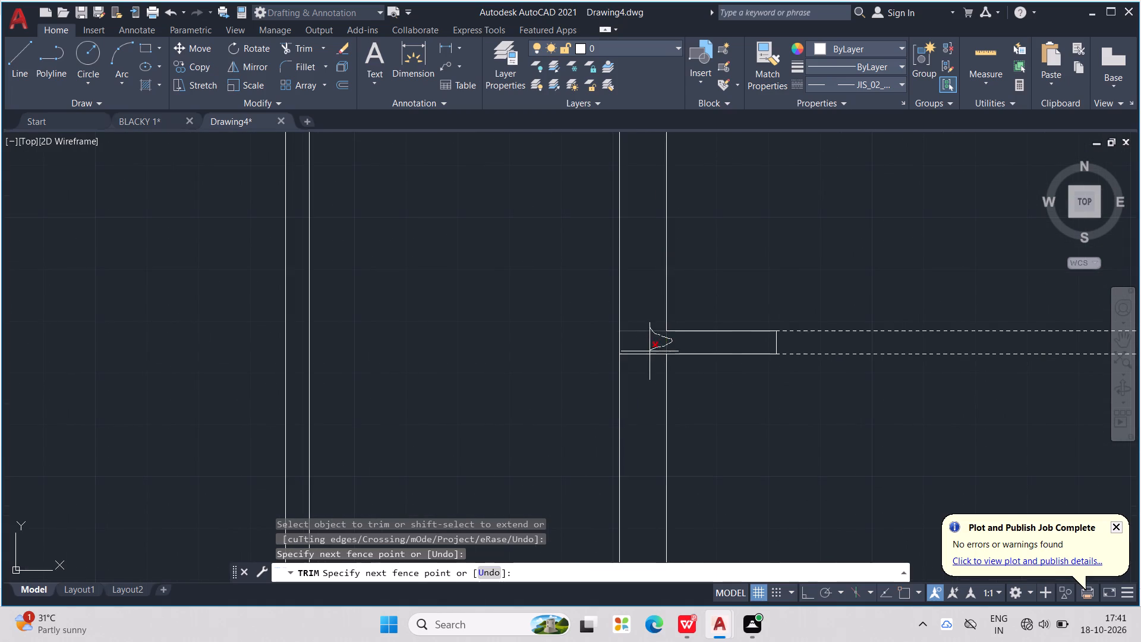
{"action": "left_click_drag", "start_coordinate": [650, 351], "coordinate": [651, 366]}
{"action": "scroll", "coordinate": [651, 363], "scroll_direction": "down", "scroll_amount": 3}
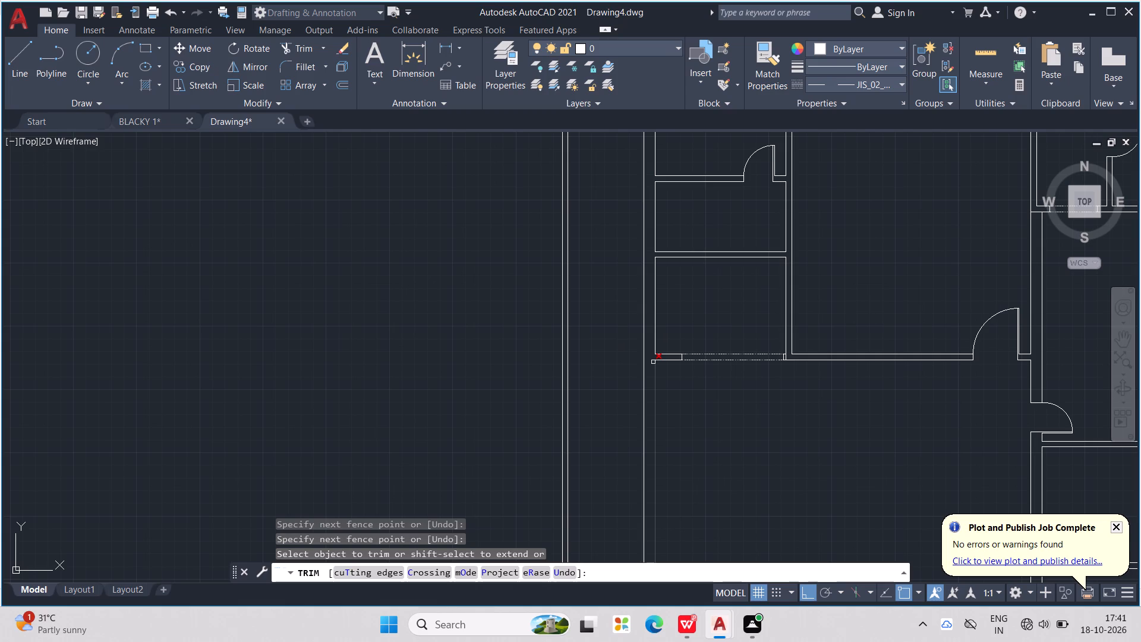
{"action": "key", "text": "Escape"}
{"action": "key", "text": "Escape"}
{"action": "key", "text": "Escape"}
{"action": "key", "text": "Escape"}
Set the current linetype to ByLayer.
{"action": "scroll", "coordinate": [666, 360], "scroll_direction": "up", "scroll_amount": 3}
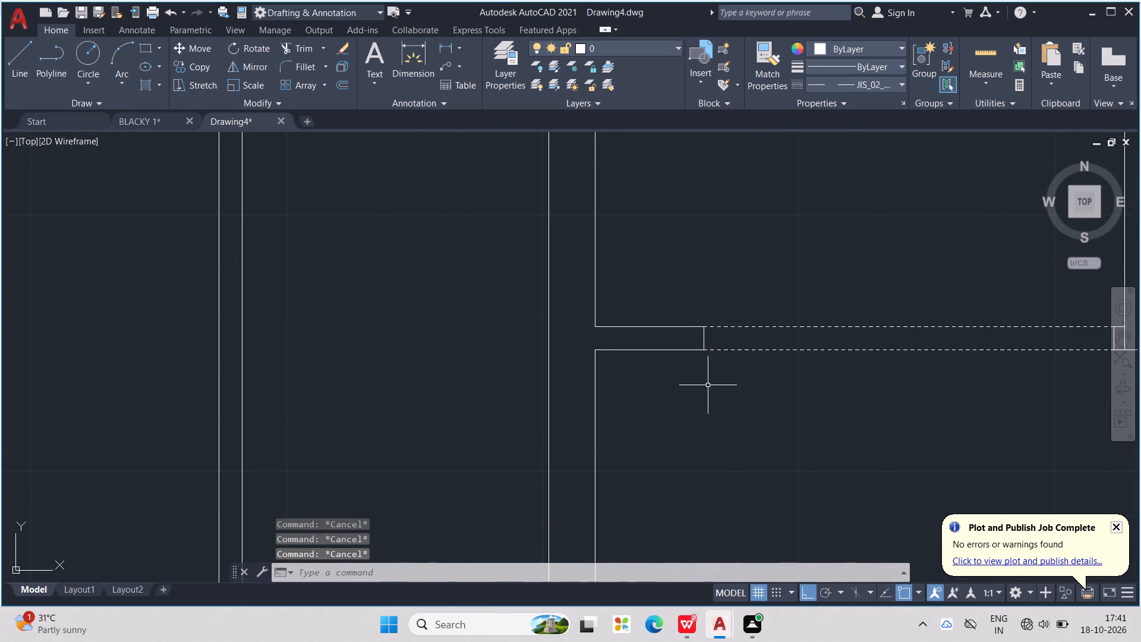
{"action": "middle_click_drag", "start_coordinate": [711, 389], "coordinate": [733, 361]}
{"action": "key", "text": "l"}
{"action": "key", "text": "Return"}
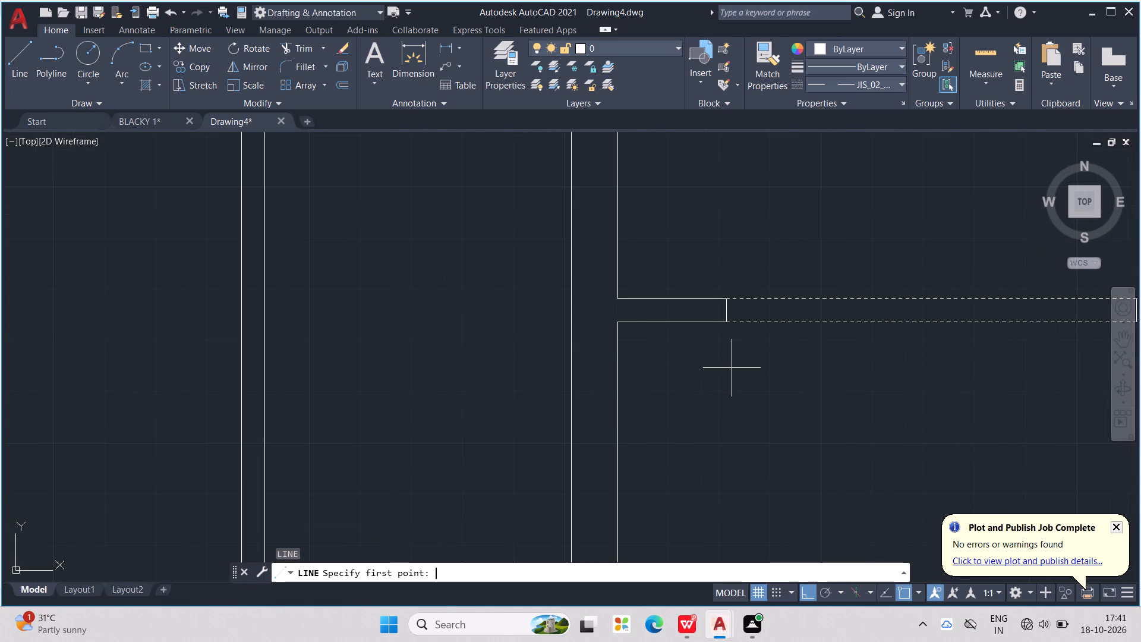
{"action": "left_click", "coordinate": [680, 300]}
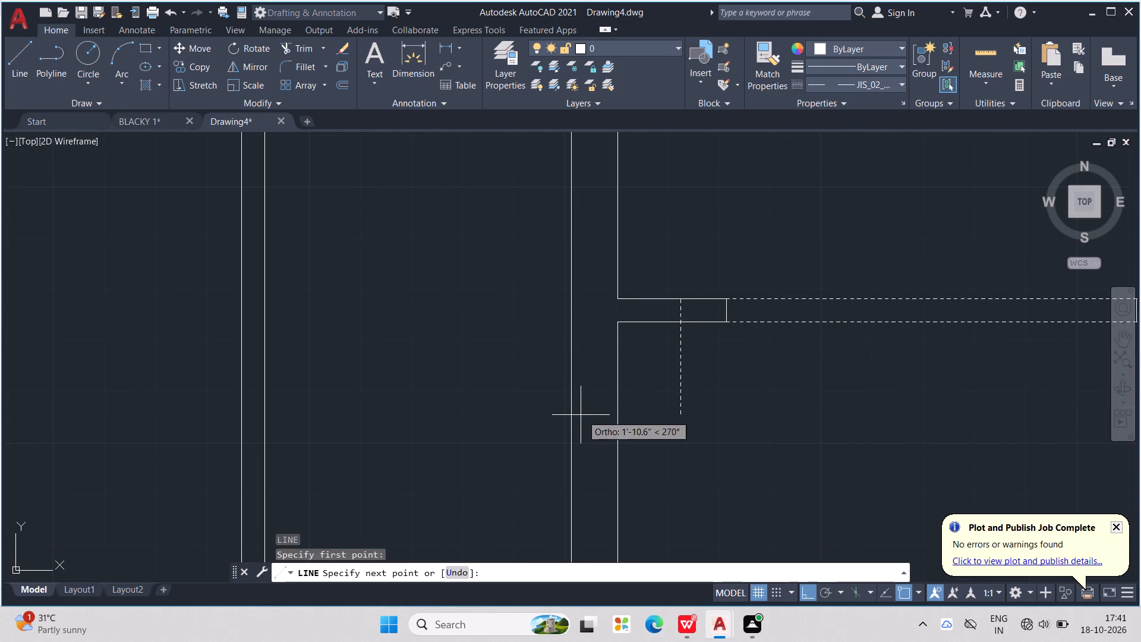
{"action": "left_click", "coordinate": [895, 86]}
{"action": "left_click", "coordinate": [866, 105]}
{"action": "key", "text": "Escape"}
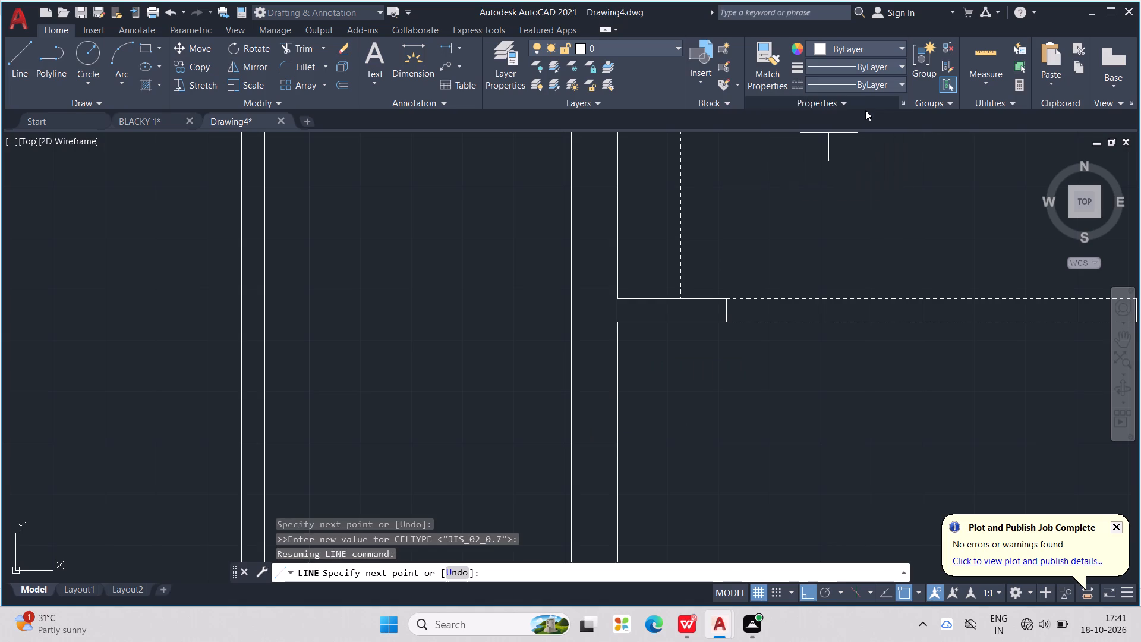
{"action": "key", "text": "Escape"}
{"action": "key", "text": "Escape"}
{"action": "key", "text": "Escape"}
{"action": "key", "text": "Escape"}
{"action": "key", "text": "Escape"}
{"action": "key", "text": "Escape"}
{"action": "key", "text": "Escape"}
{"action": "key", "text": "Escape"}
{"action": "key", "text": "Escape"}
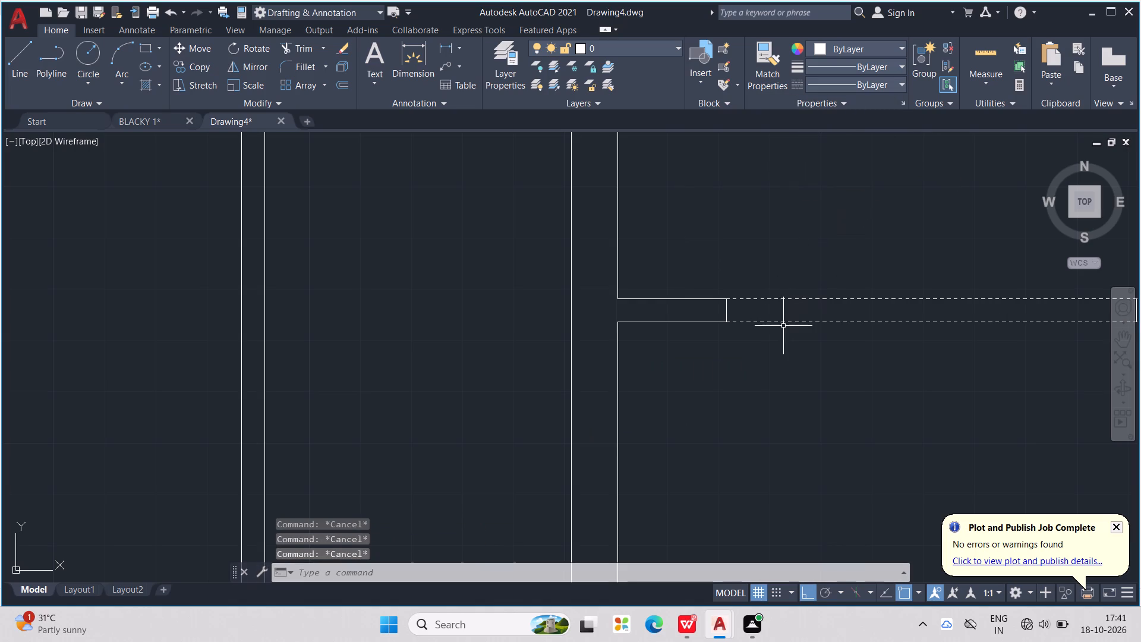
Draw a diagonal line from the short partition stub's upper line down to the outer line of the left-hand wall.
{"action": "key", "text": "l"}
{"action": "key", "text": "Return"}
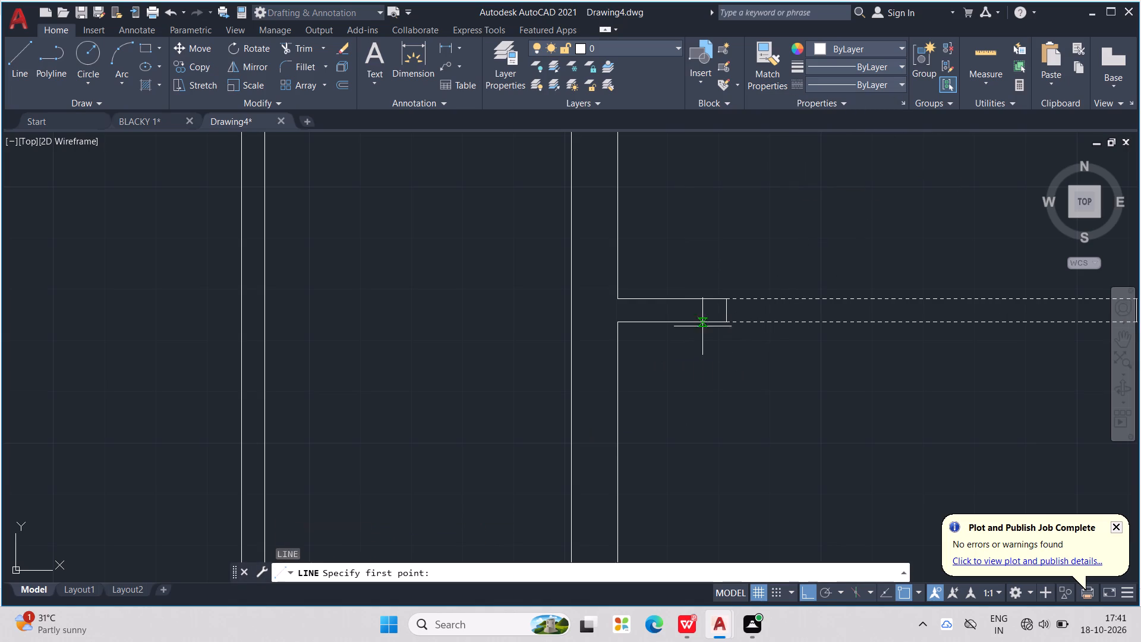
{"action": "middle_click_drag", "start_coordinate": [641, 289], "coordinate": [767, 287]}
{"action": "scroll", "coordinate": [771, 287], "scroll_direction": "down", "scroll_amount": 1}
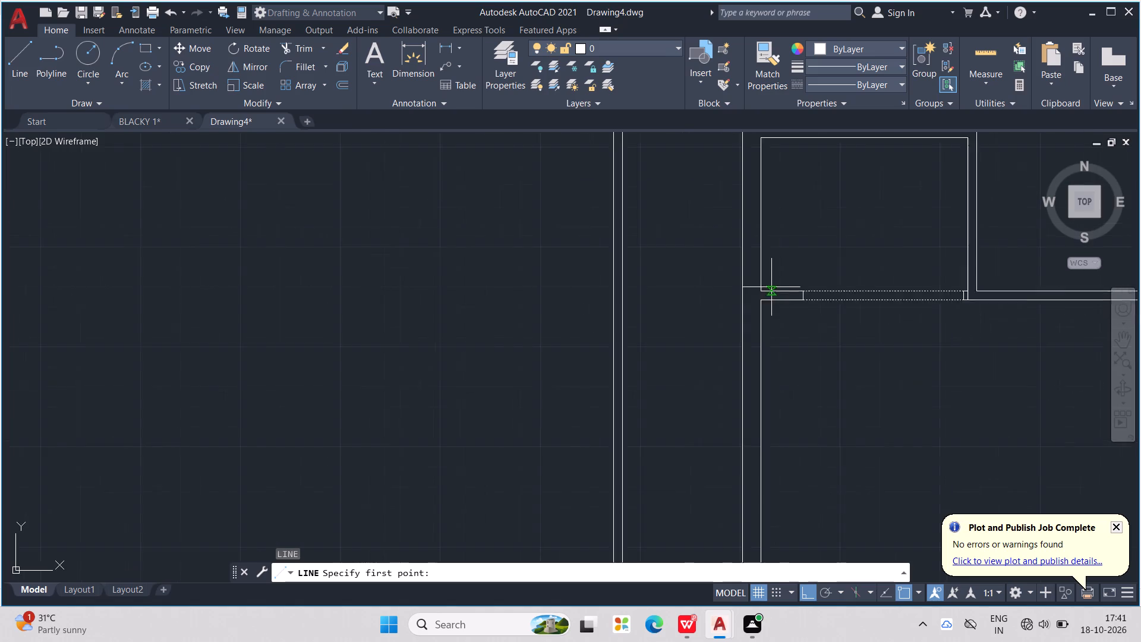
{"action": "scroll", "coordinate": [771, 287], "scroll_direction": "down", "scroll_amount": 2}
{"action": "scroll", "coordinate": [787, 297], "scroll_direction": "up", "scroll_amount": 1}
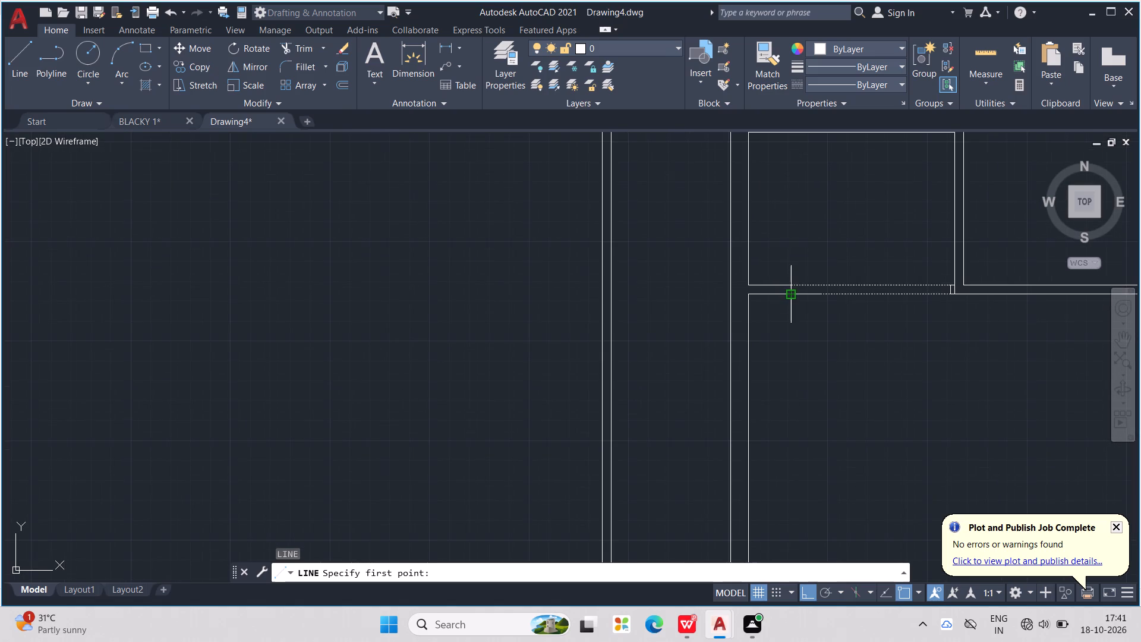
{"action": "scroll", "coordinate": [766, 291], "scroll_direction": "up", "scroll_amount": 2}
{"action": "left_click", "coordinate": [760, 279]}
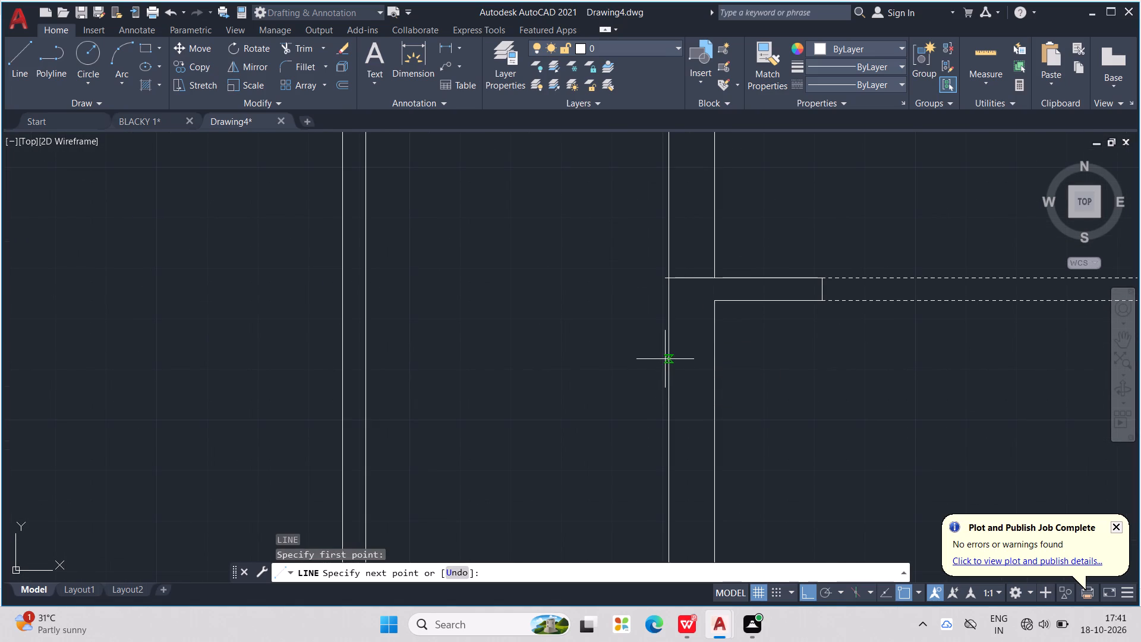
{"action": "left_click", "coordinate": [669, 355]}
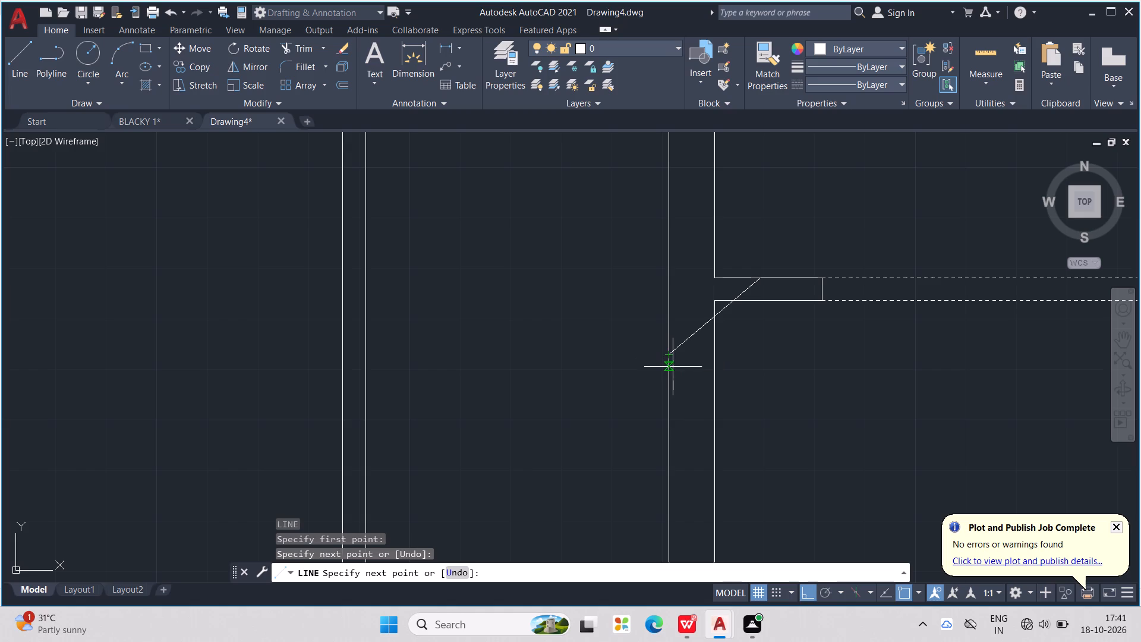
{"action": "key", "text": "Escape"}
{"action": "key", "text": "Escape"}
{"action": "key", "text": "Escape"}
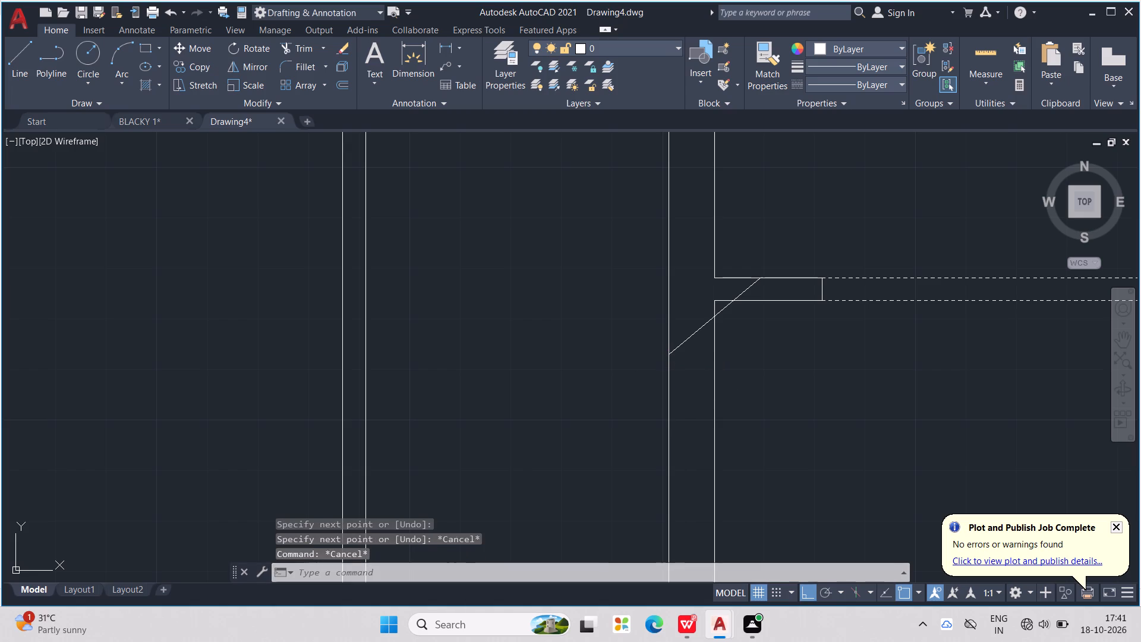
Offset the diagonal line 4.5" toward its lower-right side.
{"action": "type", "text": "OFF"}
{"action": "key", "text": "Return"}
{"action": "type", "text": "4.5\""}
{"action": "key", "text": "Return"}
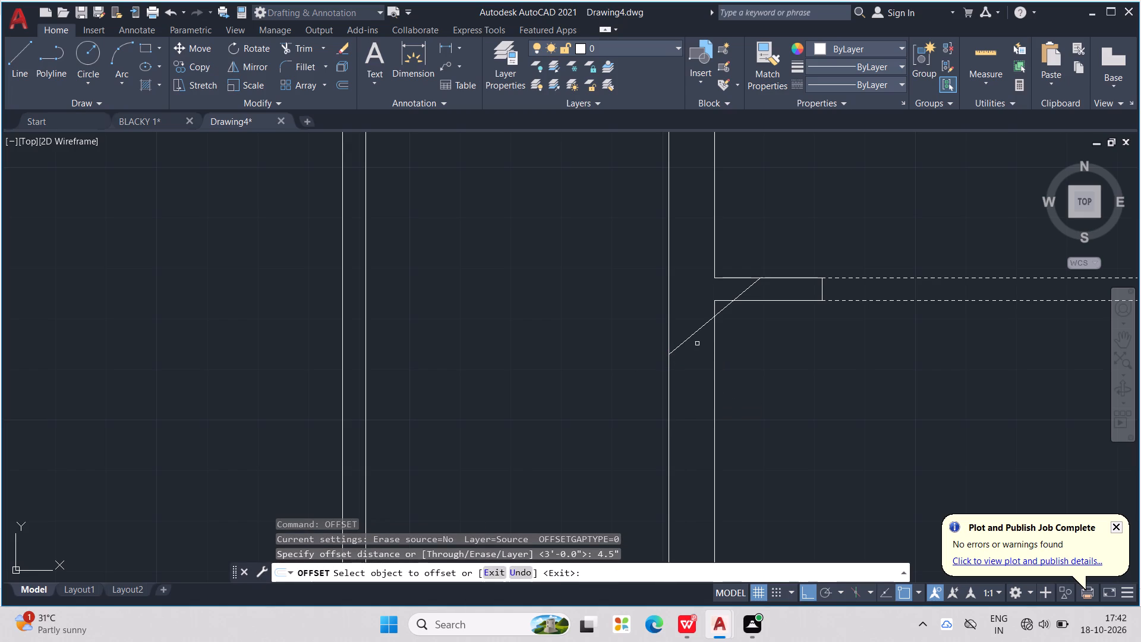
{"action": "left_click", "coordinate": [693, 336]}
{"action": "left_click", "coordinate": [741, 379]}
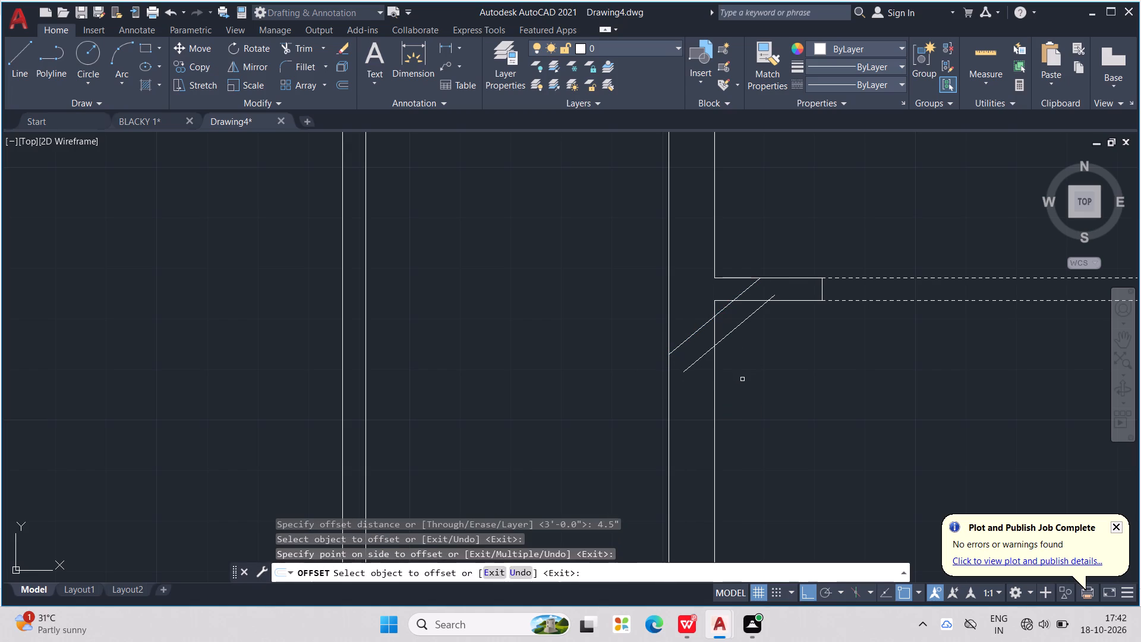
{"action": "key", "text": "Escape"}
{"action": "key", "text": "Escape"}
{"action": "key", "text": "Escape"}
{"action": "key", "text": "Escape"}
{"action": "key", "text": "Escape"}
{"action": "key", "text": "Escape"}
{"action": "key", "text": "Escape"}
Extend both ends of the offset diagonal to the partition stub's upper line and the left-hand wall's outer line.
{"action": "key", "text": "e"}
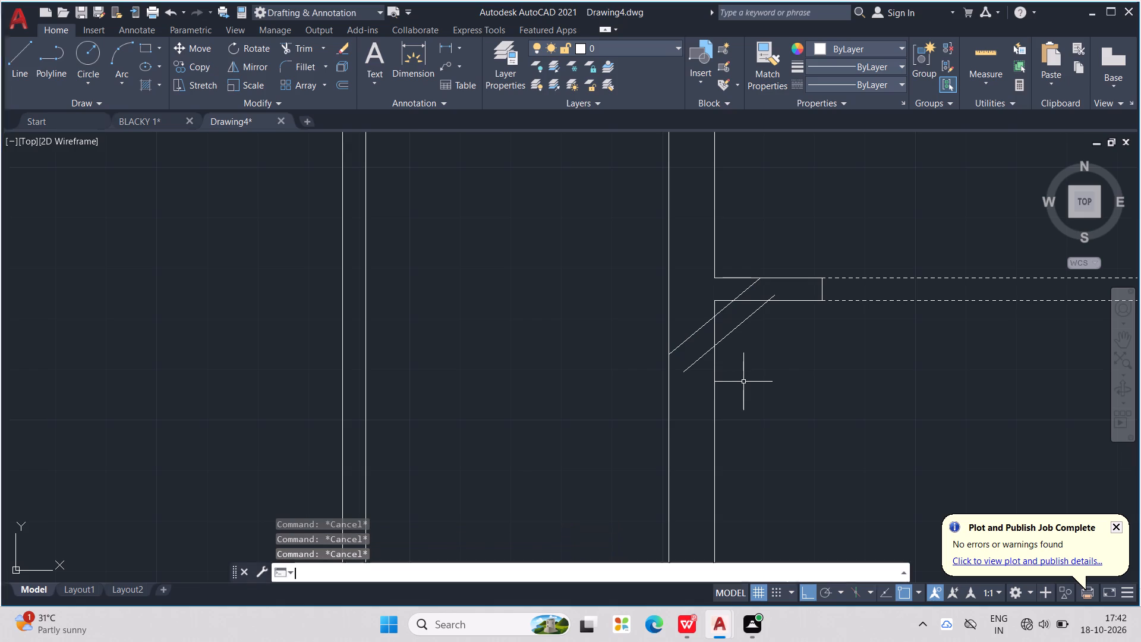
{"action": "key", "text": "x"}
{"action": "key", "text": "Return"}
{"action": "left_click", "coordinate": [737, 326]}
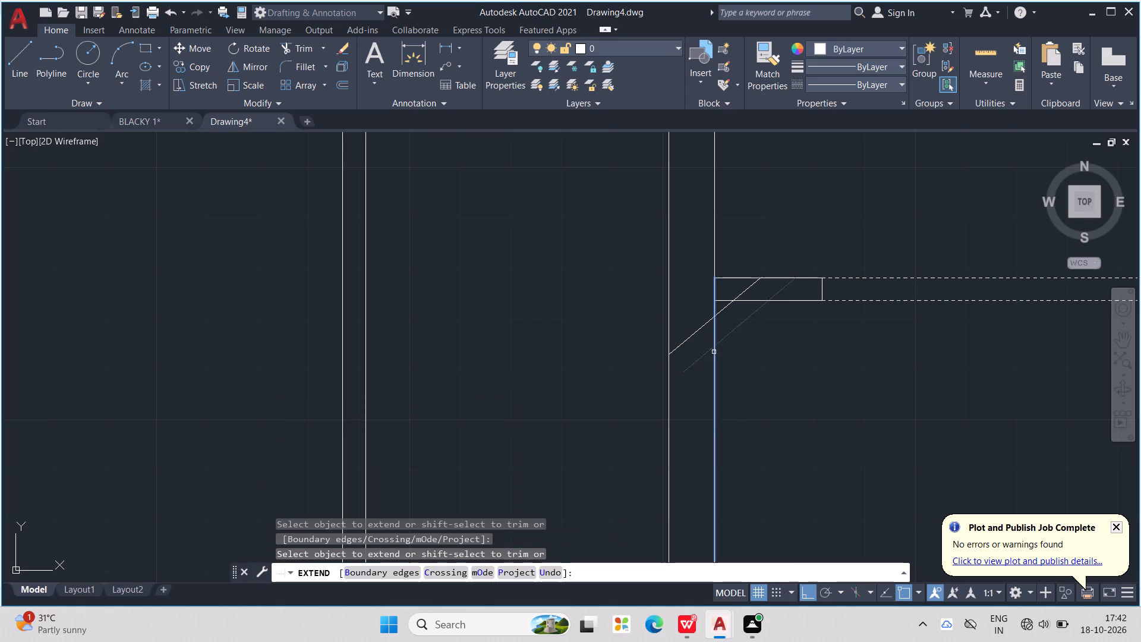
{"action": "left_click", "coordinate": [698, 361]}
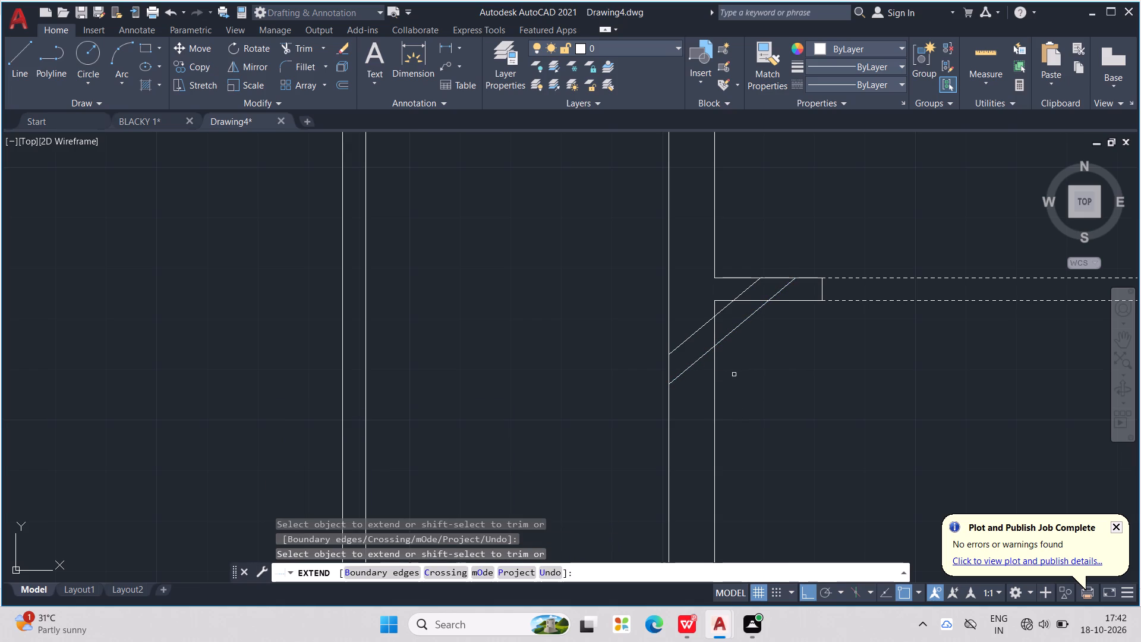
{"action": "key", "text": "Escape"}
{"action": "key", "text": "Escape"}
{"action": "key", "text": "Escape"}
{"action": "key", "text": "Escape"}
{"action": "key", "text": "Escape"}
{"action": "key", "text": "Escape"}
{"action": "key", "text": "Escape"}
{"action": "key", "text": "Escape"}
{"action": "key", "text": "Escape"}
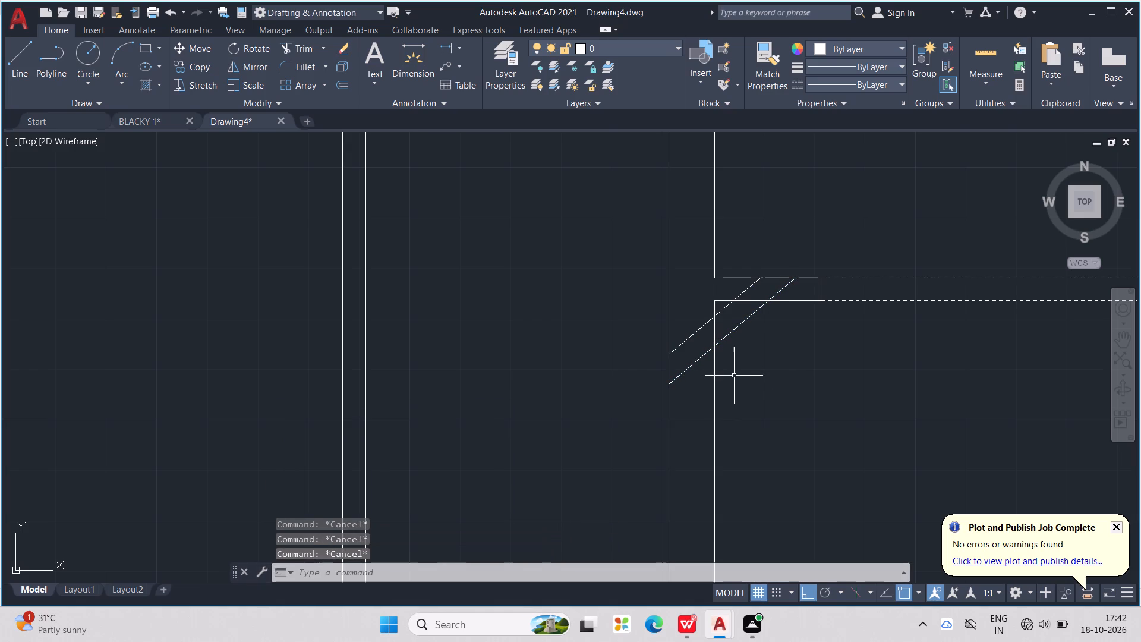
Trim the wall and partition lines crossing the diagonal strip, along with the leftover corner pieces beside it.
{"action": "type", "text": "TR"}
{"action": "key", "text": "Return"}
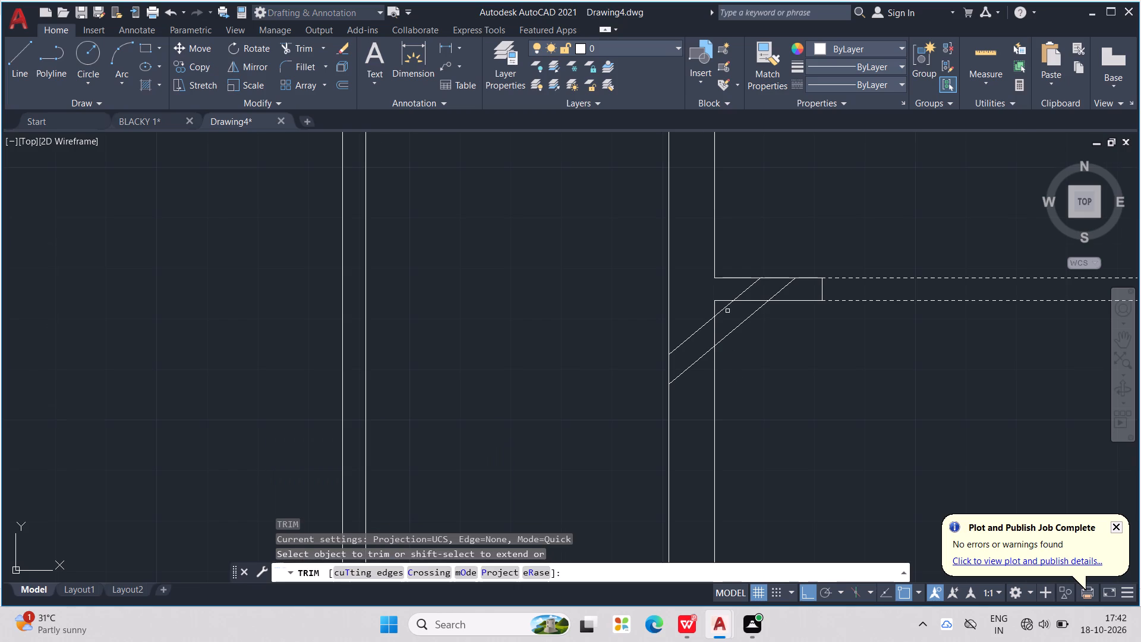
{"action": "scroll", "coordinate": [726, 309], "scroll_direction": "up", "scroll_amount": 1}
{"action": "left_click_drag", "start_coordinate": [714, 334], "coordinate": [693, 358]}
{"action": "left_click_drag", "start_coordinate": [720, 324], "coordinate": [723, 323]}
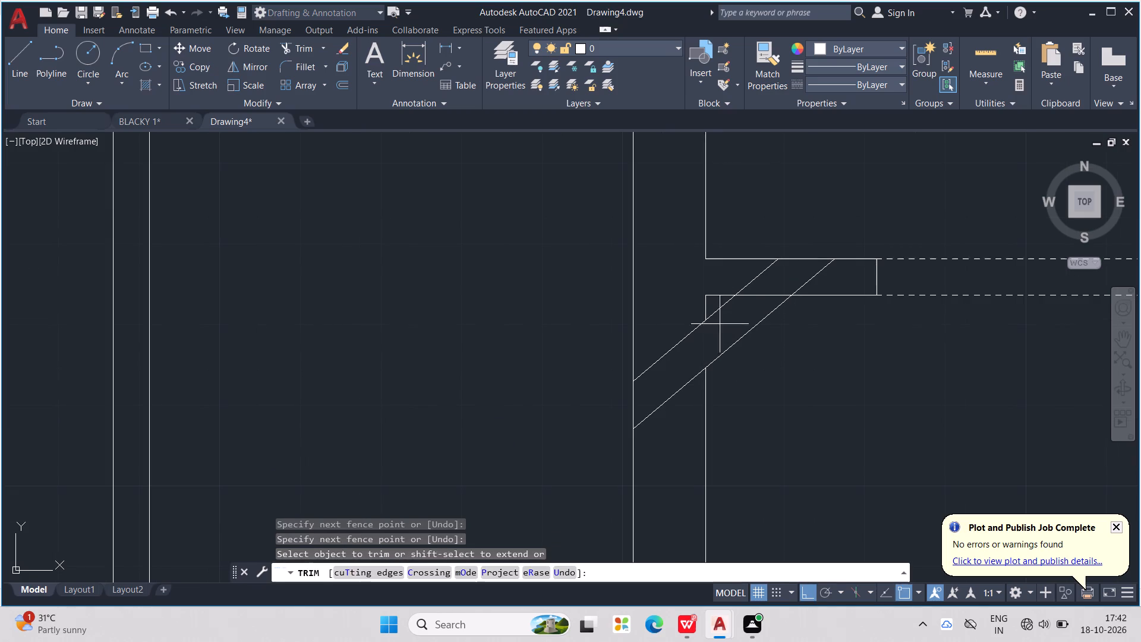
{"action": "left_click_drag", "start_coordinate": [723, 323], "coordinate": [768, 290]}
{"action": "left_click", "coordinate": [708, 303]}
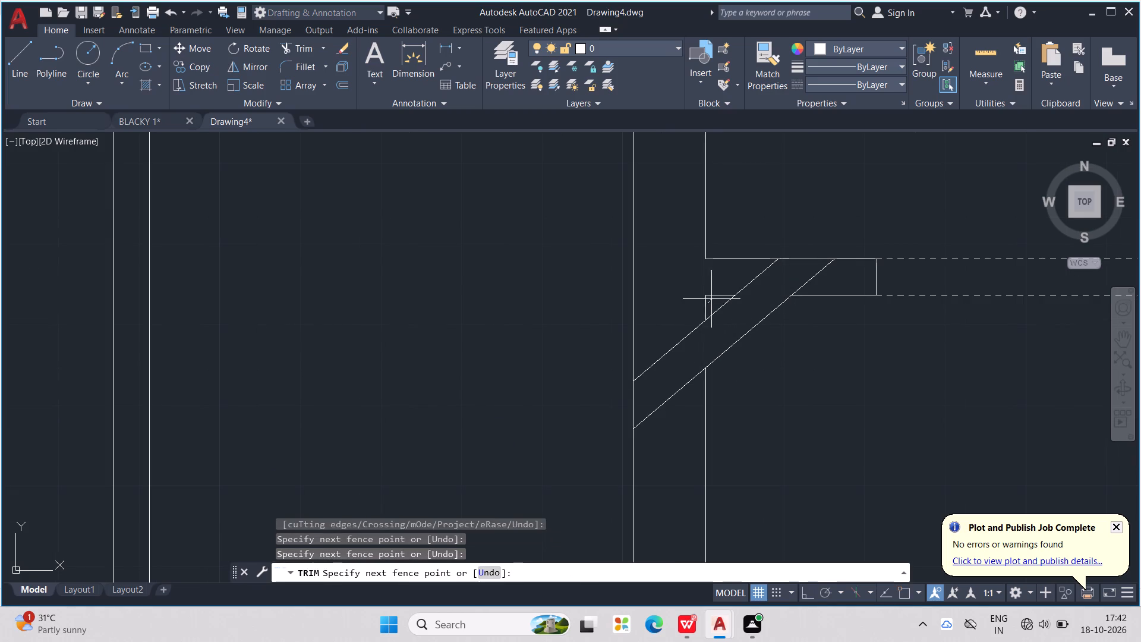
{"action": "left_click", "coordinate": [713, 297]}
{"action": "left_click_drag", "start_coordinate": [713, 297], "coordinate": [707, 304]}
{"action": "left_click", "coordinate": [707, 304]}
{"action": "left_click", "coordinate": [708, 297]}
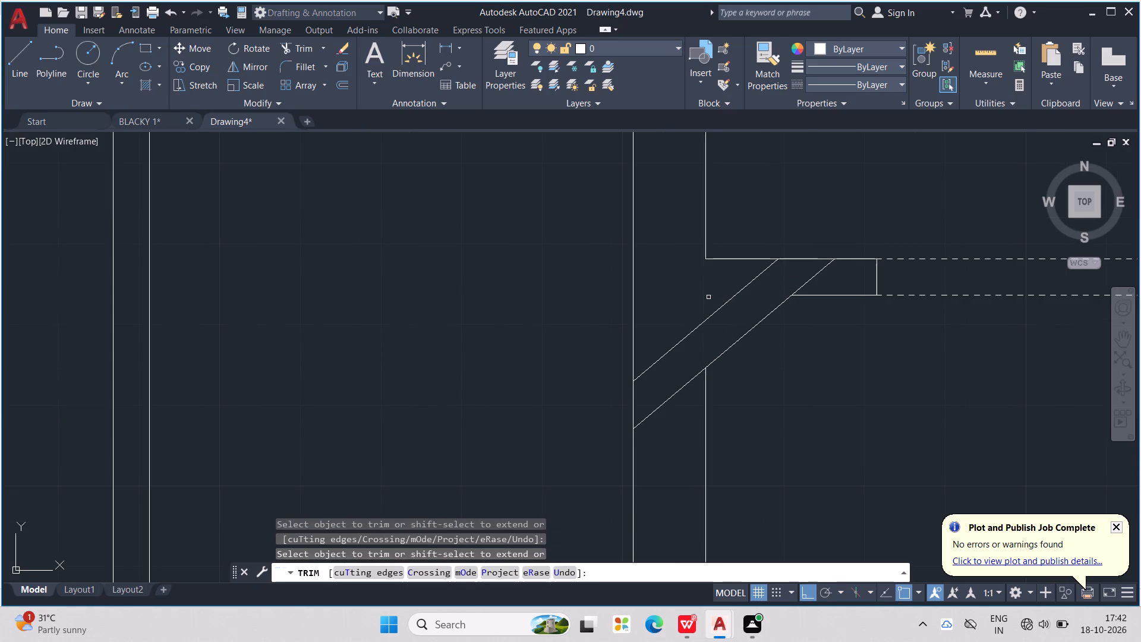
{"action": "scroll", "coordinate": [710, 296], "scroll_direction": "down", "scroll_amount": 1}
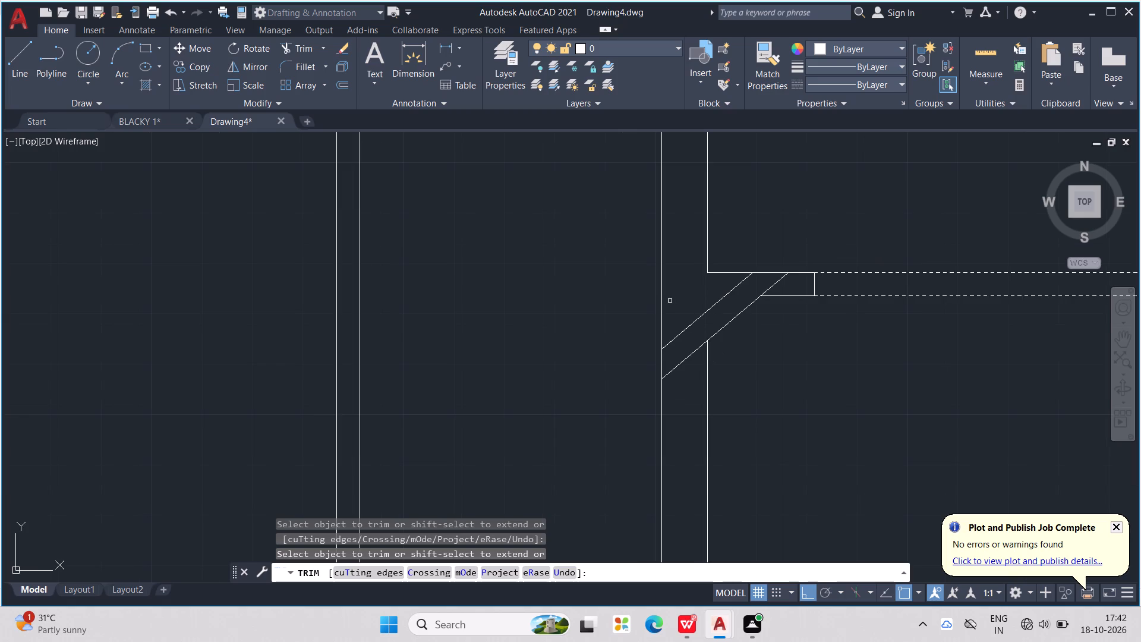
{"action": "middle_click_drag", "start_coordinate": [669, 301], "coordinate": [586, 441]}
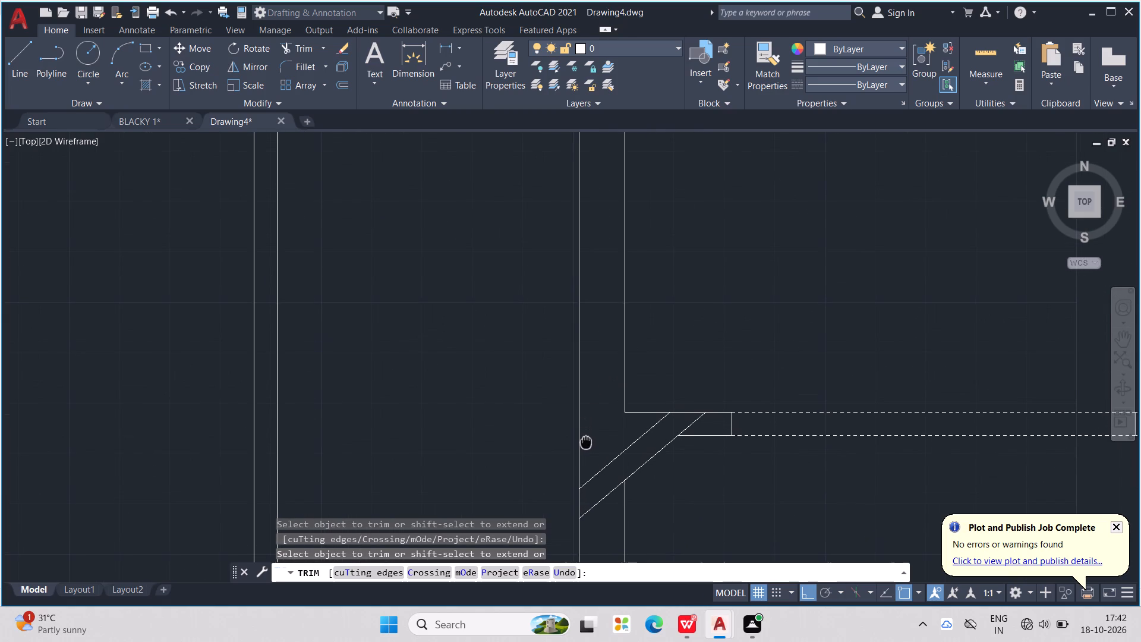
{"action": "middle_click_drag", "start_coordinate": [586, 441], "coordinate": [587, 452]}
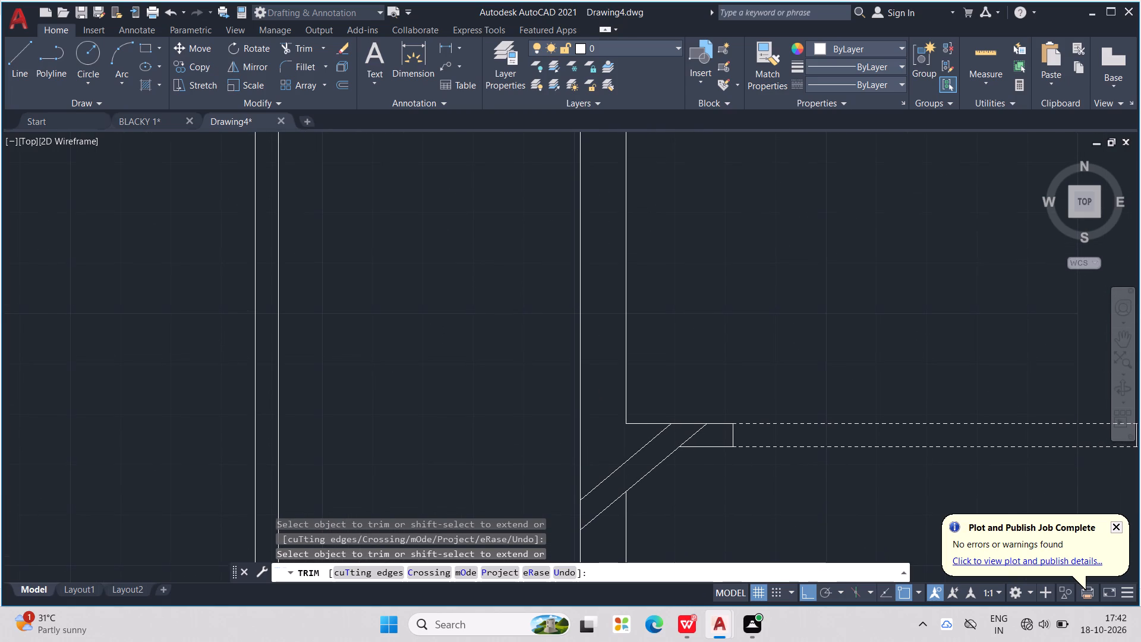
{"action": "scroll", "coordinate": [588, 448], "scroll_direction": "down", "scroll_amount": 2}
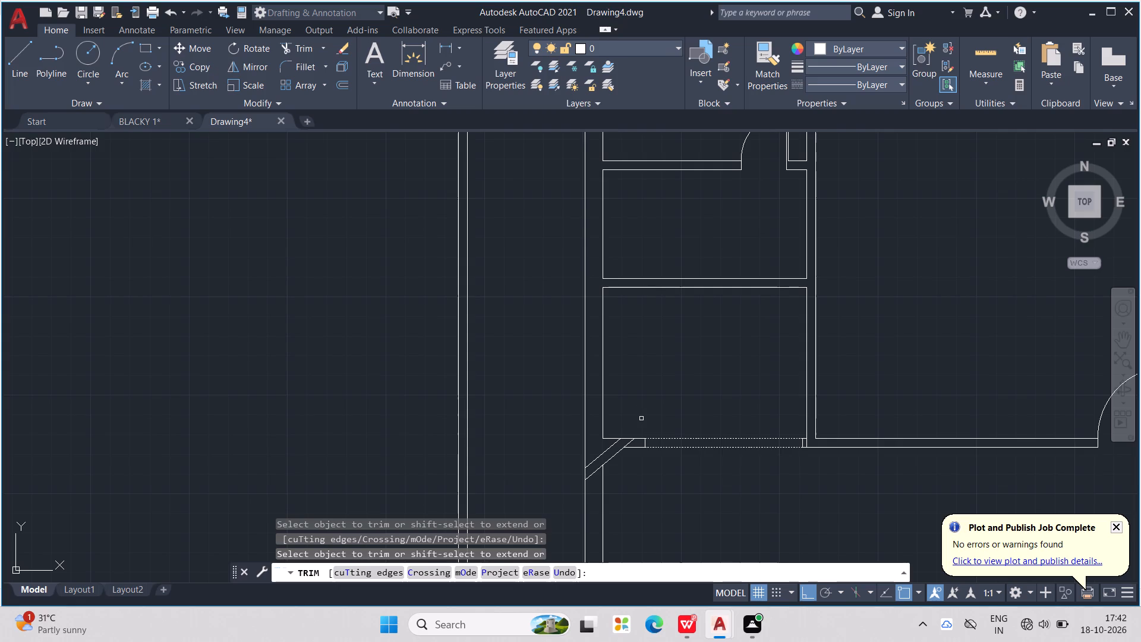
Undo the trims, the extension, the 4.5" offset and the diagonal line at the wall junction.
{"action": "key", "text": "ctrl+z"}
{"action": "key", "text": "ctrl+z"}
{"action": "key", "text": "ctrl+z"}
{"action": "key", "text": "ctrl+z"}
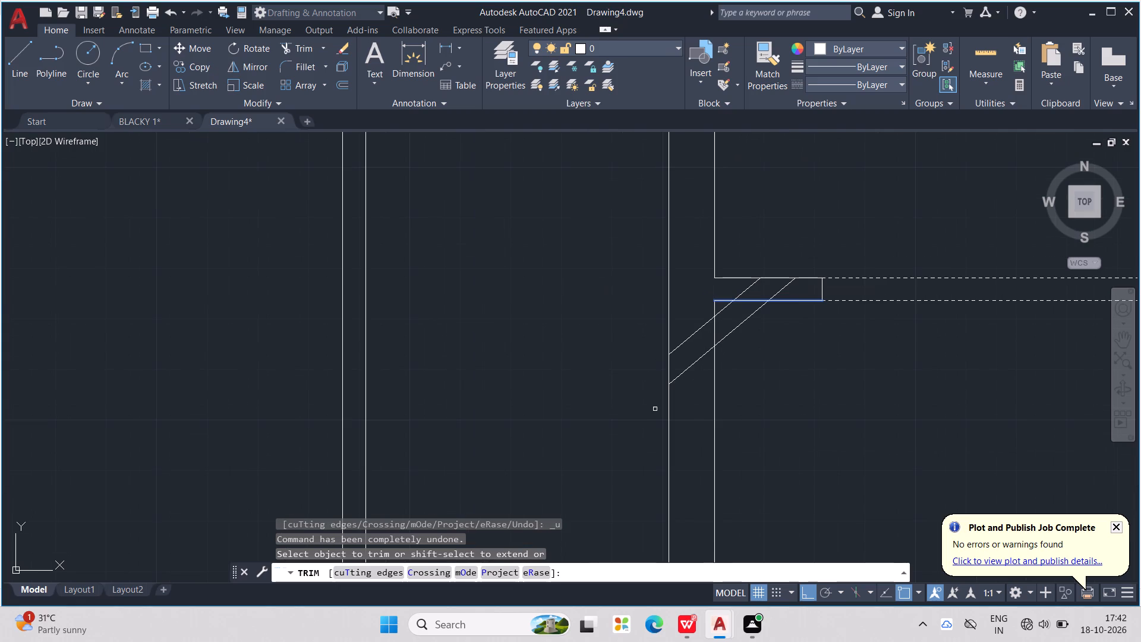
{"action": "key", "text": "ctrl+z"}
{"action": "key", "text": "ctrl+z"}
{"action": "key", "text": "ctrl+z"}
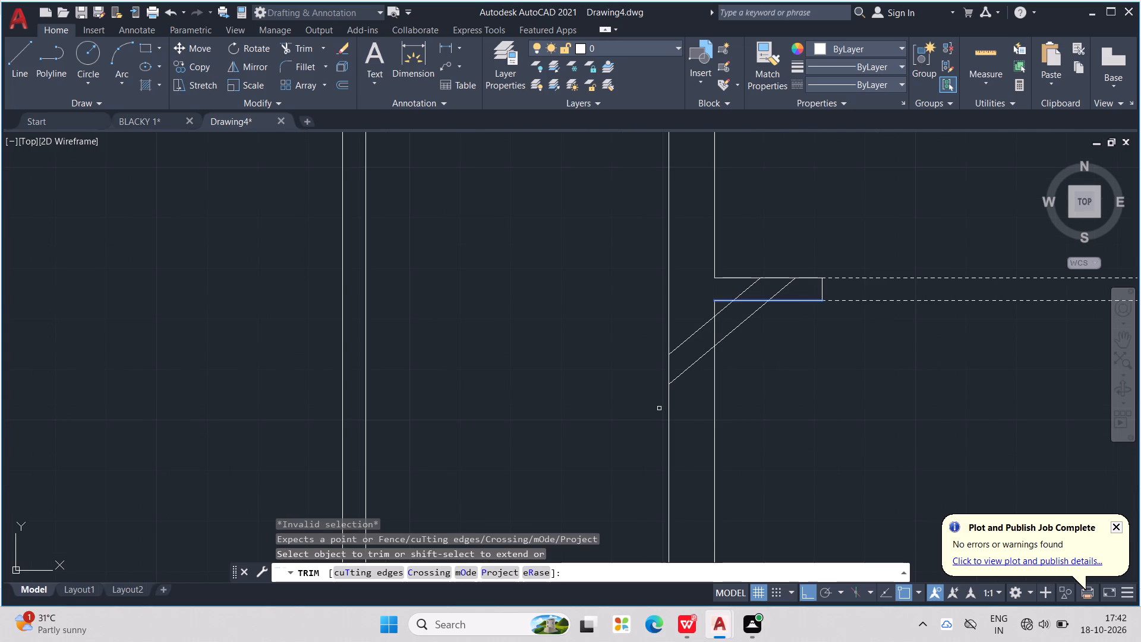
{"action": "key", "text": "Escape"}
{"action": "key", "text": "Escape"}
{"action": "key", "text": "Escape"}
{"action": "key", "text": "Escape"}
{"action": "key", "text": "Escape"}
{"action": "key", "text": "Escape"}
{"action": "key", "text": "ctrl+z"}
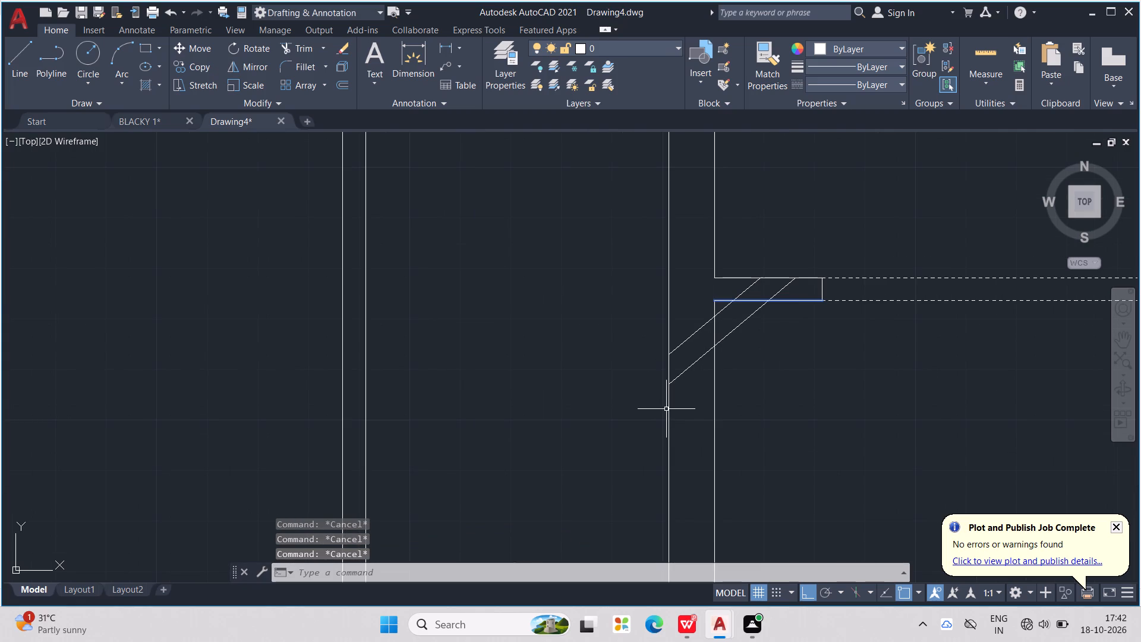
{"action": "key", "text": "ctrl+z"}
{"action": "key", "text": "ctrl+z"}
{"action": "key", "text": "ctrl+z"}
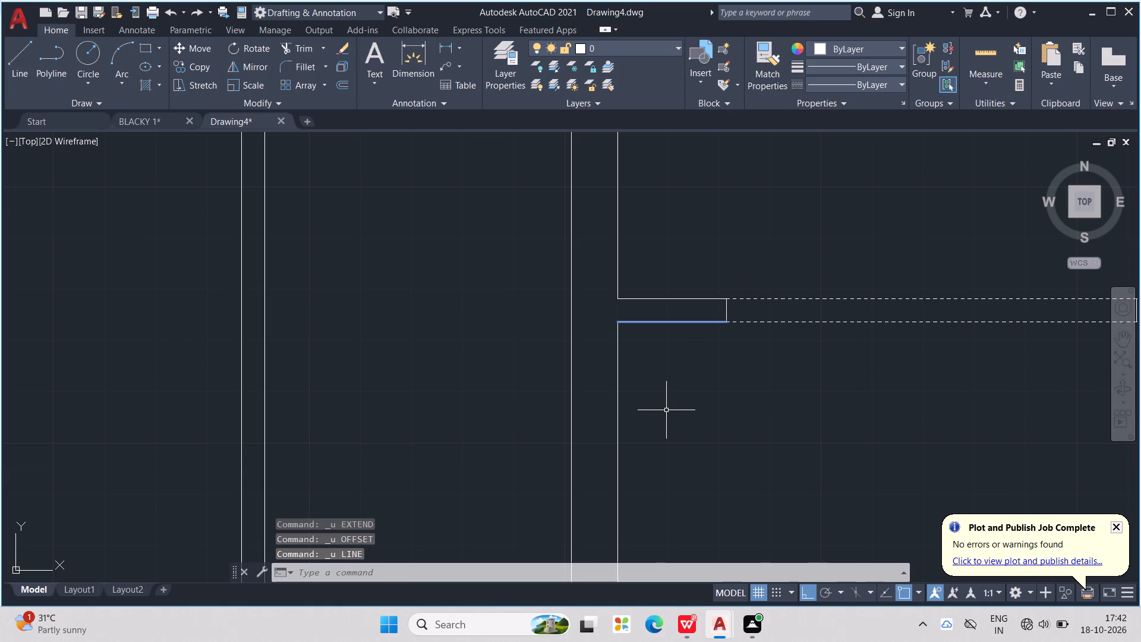
Draw a diagonal line from the upper corner where the partition stub meets the left-hand wall down to the wall's outer line.
{"action": "key", "text": "Escape"}
{"action": "key", "text": "Escape"}
{"action": "key", "text": "Escape"}
{"action": "key", "text": "Escape"}
{"action": "key", "text": "Escape"}
{"action": "key", "text": "Escape"}
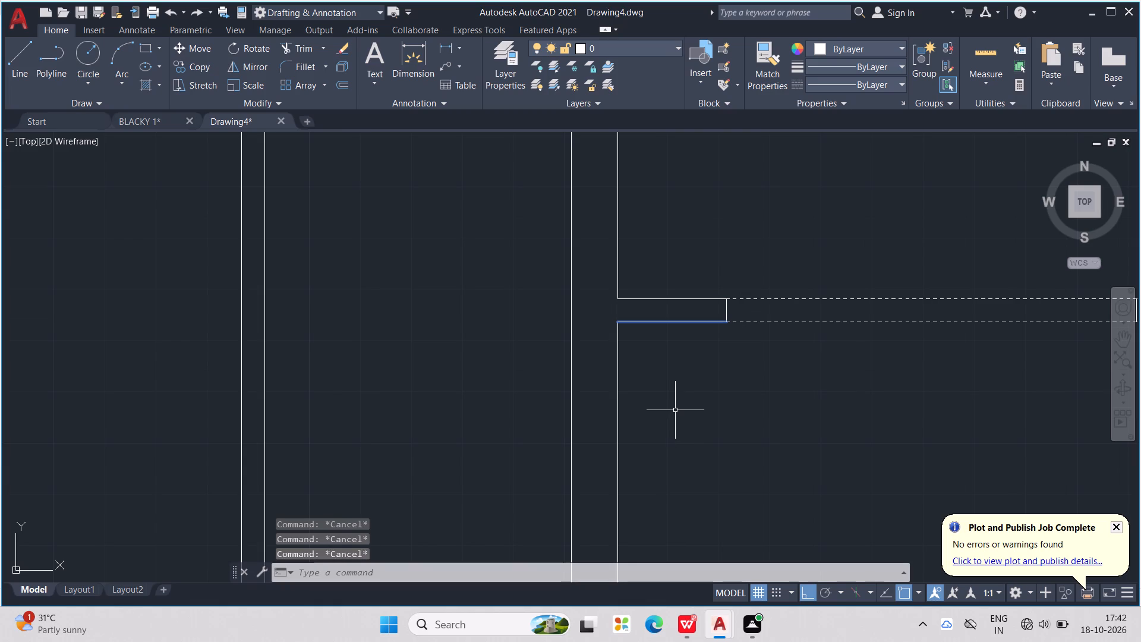
{"action": "key", "text": "Escape"}
{"action": "key", "text": "Escape"}
{"action": "key", "text": "l"}
{"action": "key", "text": "Return"}
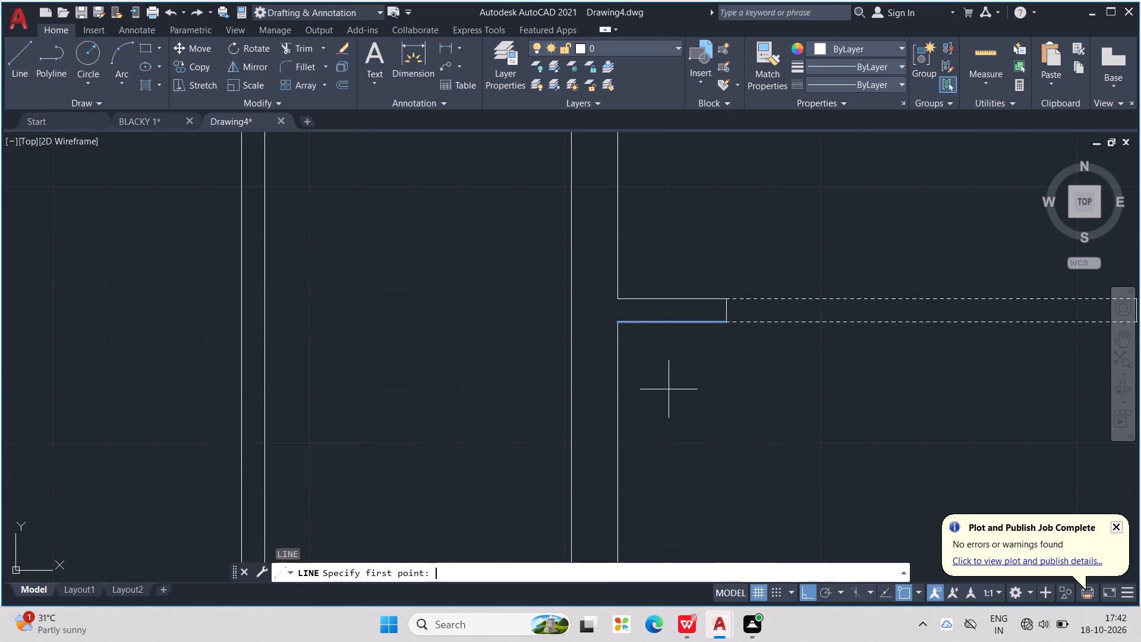
{"action": "scroll", "coordinate": [624, 304], "scroll_direction": "up", "scroll_amount": 1}
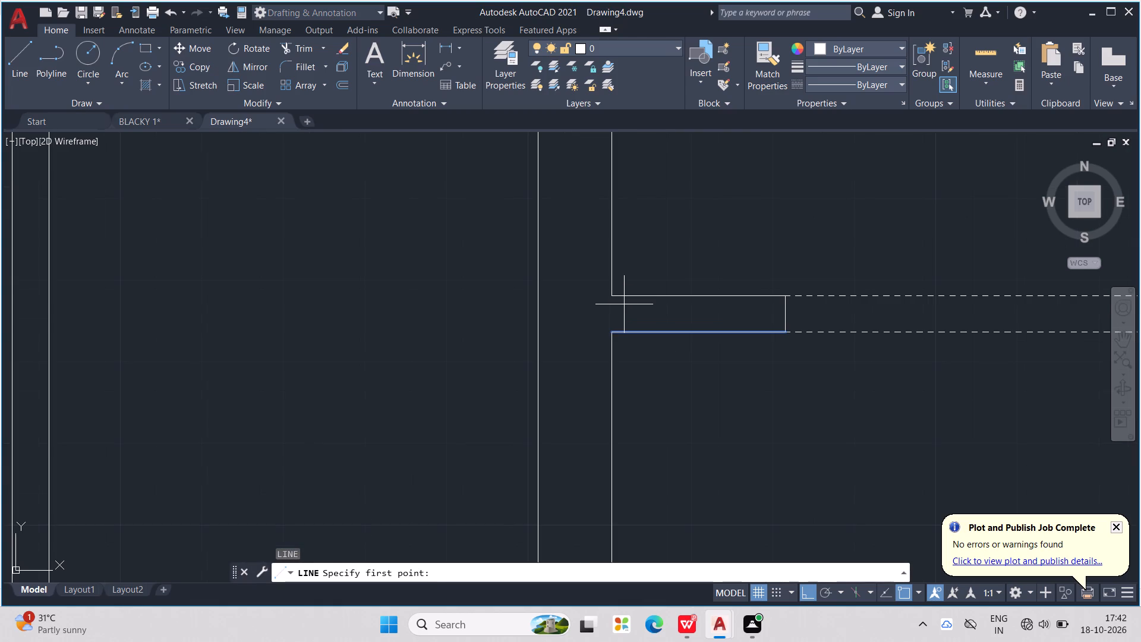
{"action": "middle_click_drag", "start_coordinate": [699, 409], "coordinate": [800, 421]}
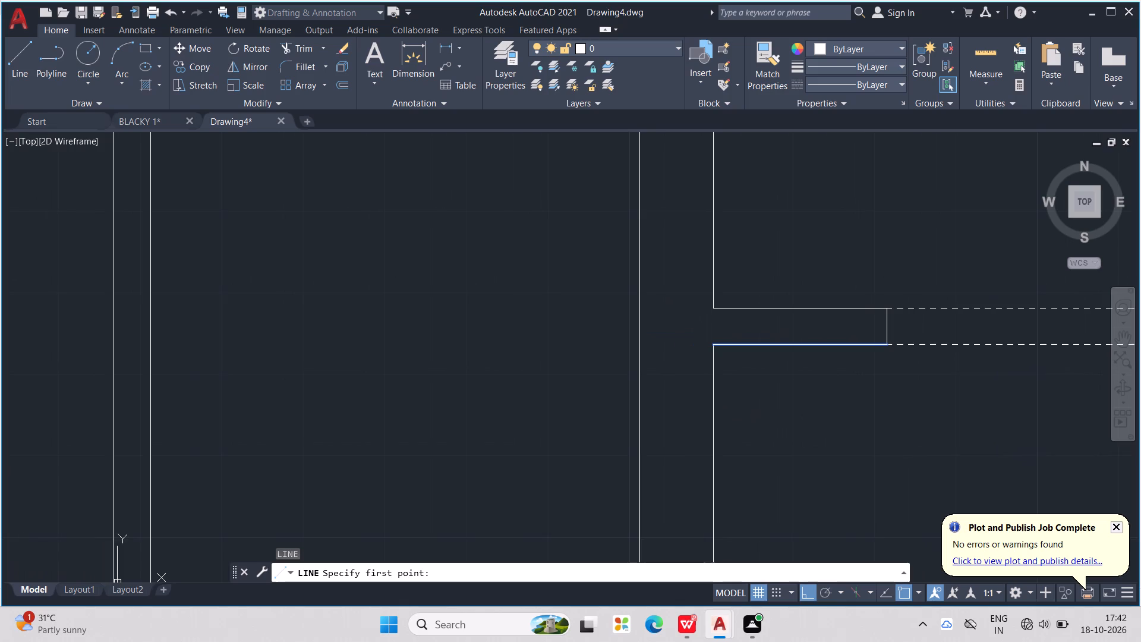
{"action": "left_click", "coordinate": [717, 311]}
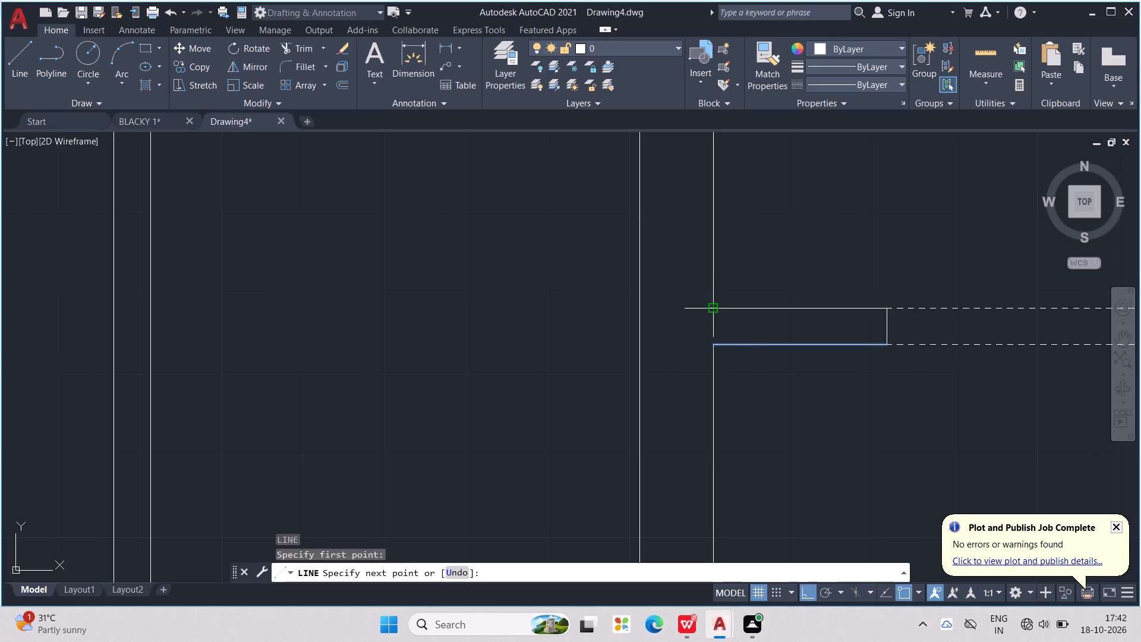
{"action": "left_click", "coordinate": [636, 390]}
{"action": "key", "text": "Escape"}
{"action": "key", "text": "Escape"}
{"action": "key", "text": "Escape"}
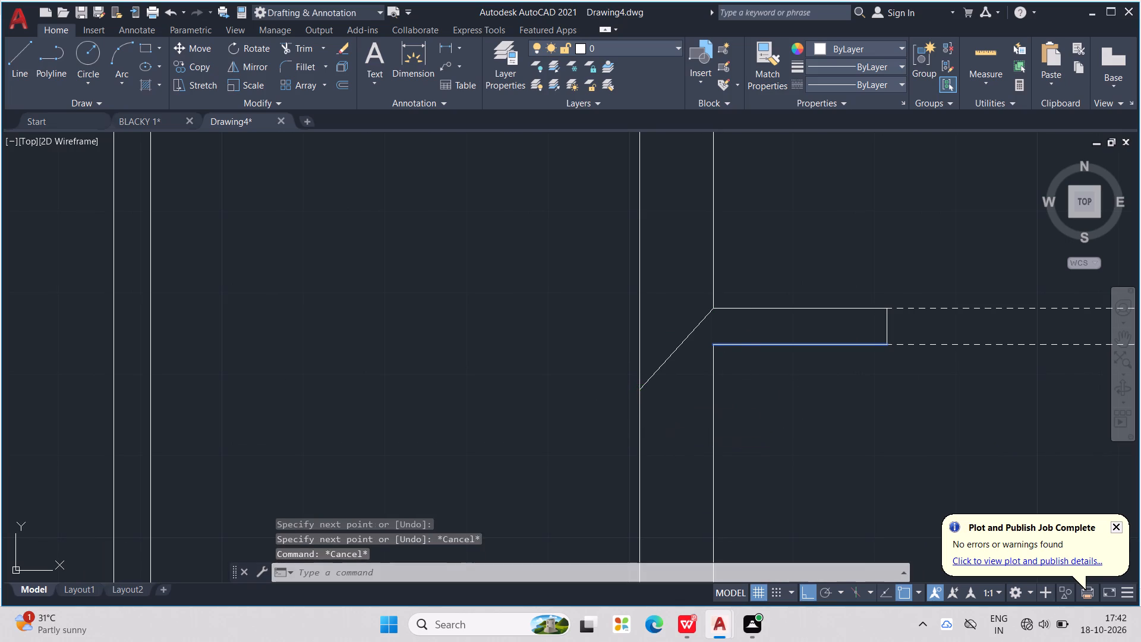
{"action": "key", "text": "Escape"}
Offset the diagonal line 4.5" toward its lower-right side.
{"action": "type", "text": "OFF"}
{"action": "key", "text": "Return"}
{"action": "type", "text": "4.5\""}
{"action": "key", "text": "Return"}
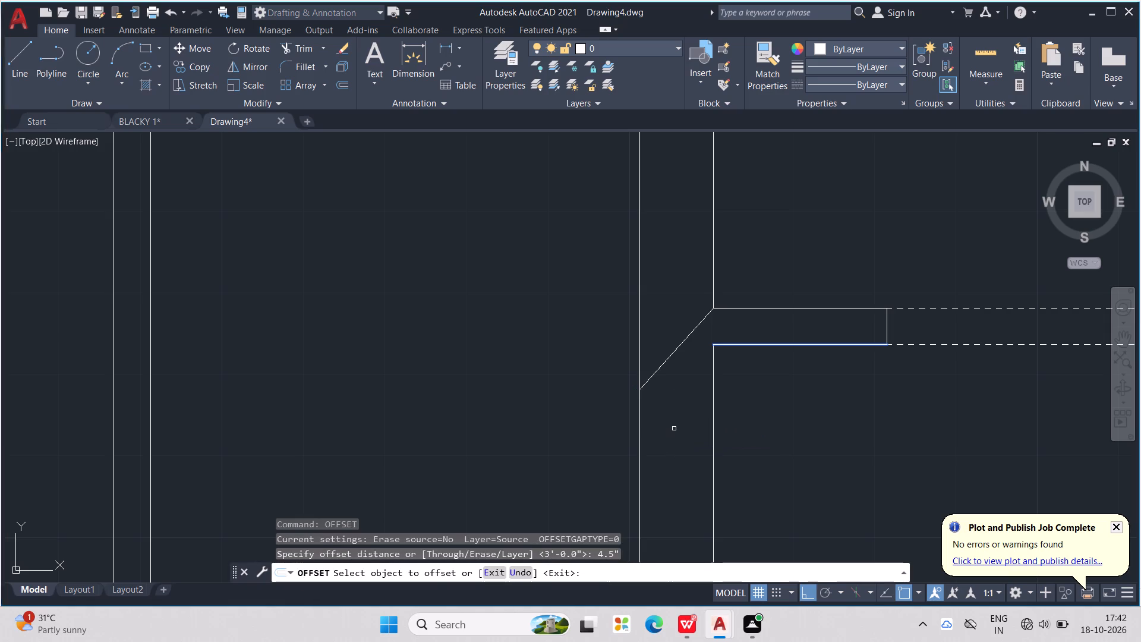
{"action": "left_click", "coordinate": [680, 349]}
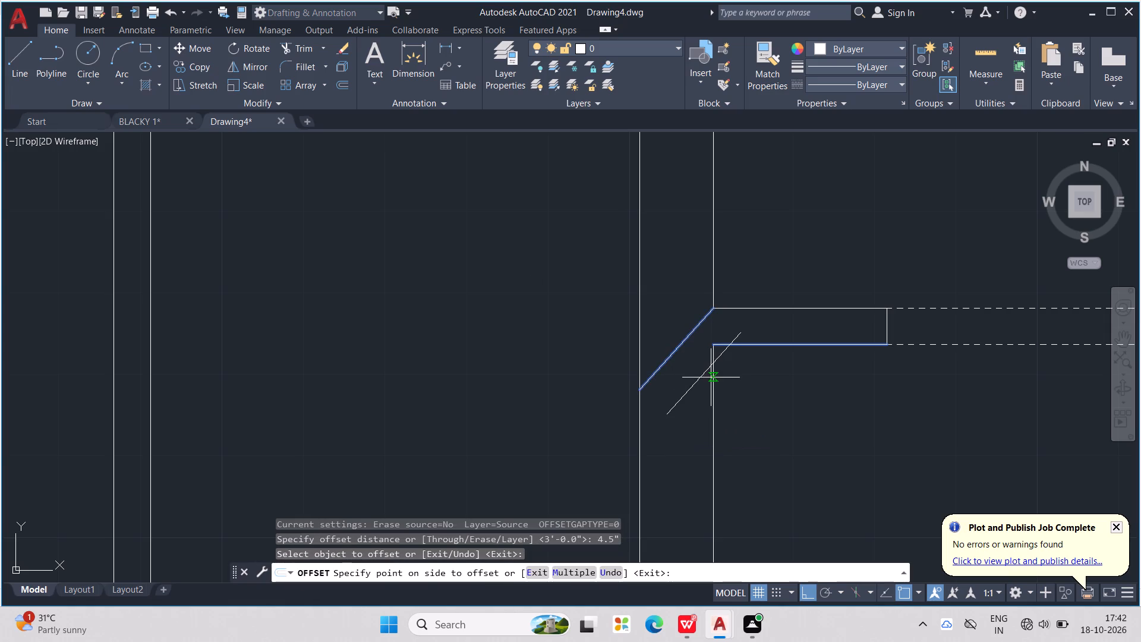
{"action": "left_click", "coordinate": [711, 379]}
{"action": "key", "text": "Escape"}
{"action": "key", "text": "Escape"}
{"action": "key", "text": "Escape"}
{"action": "key", "text": "Escape"}
{"action": "key", "text": "Escape"}
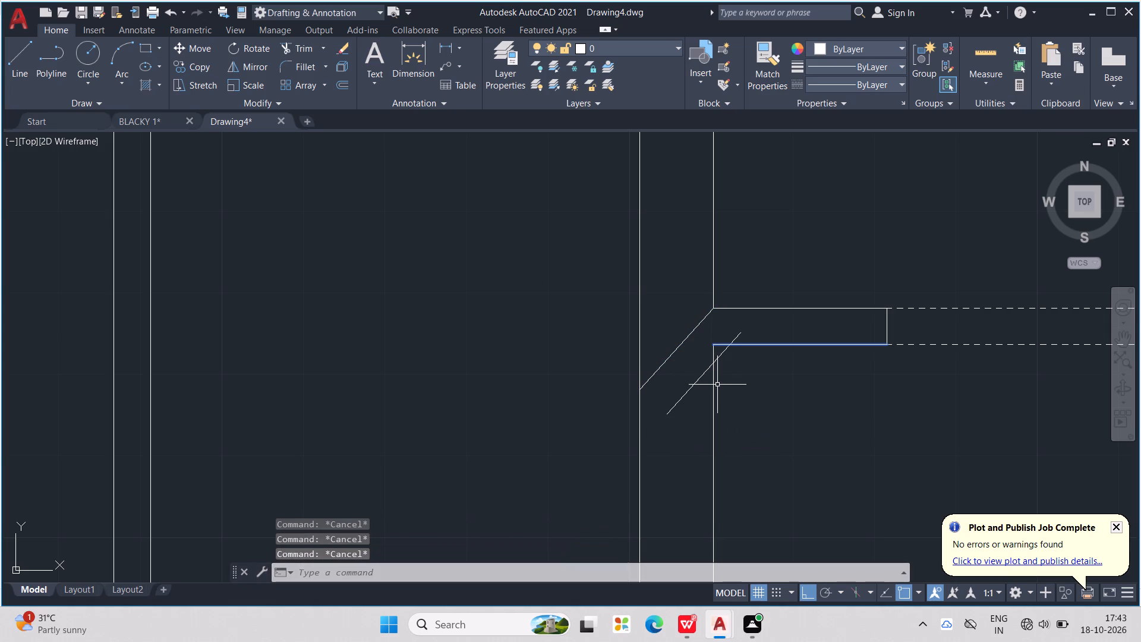
Extend both ends of the offset diagonal to the left-hand wall's outer line and the partition stub's upper line.
{"action": "type", "text": "EX"}
{"action": "key", "text": "Return"}
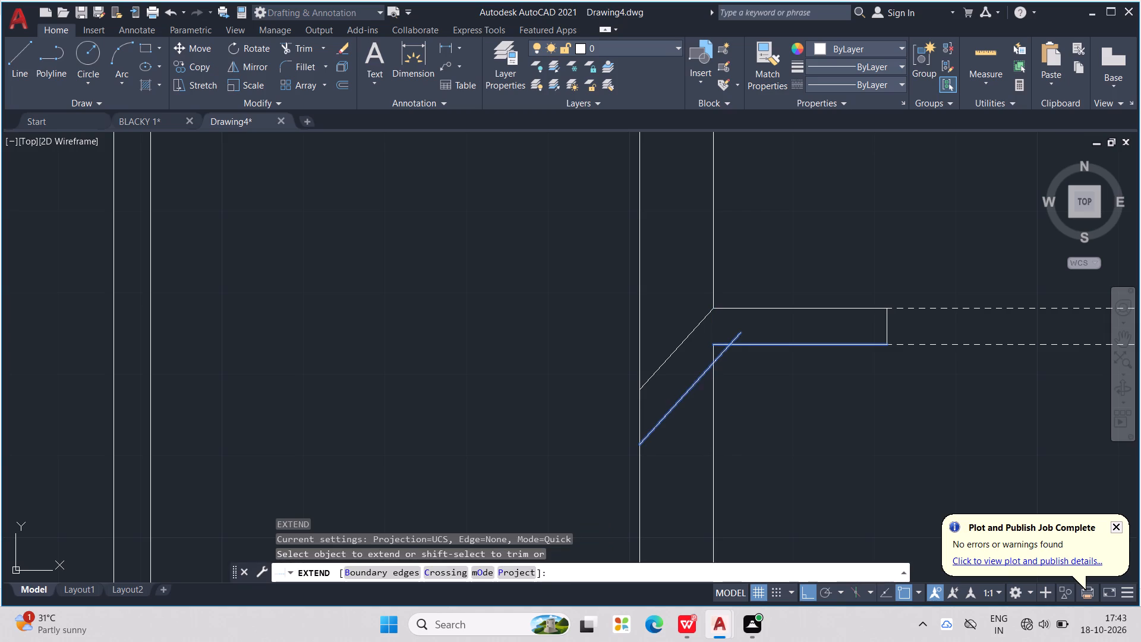
{"action": "left_click", "coordinate": [696, 385]}
{"action": "left_click", "coordinate": [718, 360]}
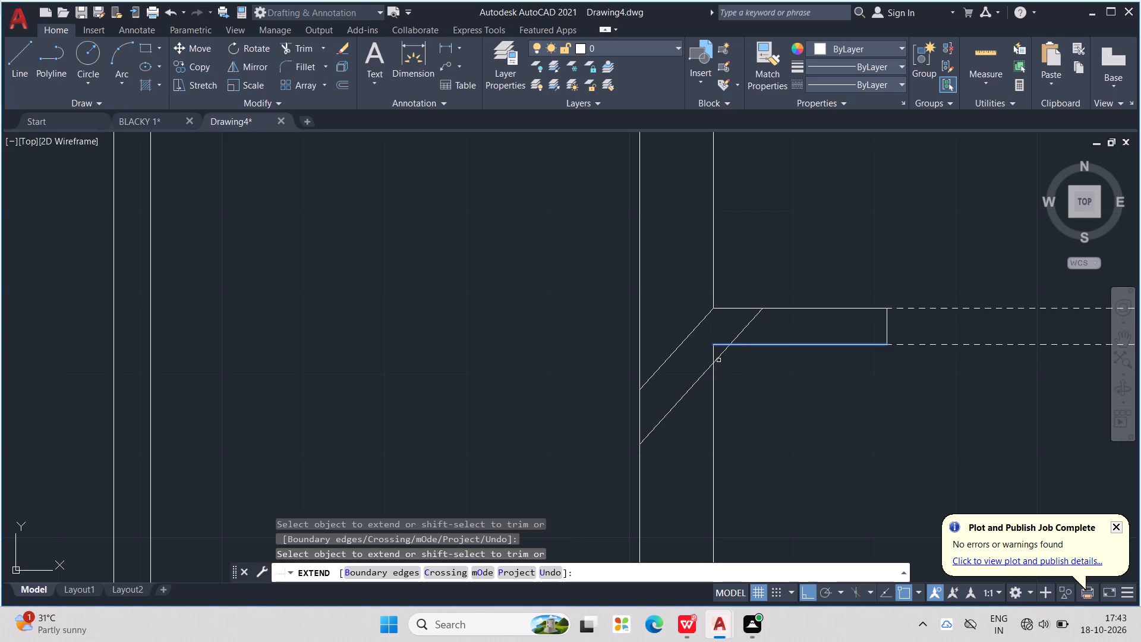
{"action": "key", "text": "Escape"}
{"action": "key", "text": "Escape"}
{"action": "key", "text": "Escape"}
{"action": "key", "text": "Escape"}
{"action": "key", "text": "Escape"}
{"action": "key", "text": "Escape"}
{"action": "key", "text": "Escape"}
{"action": "key", "text": "Escape"}
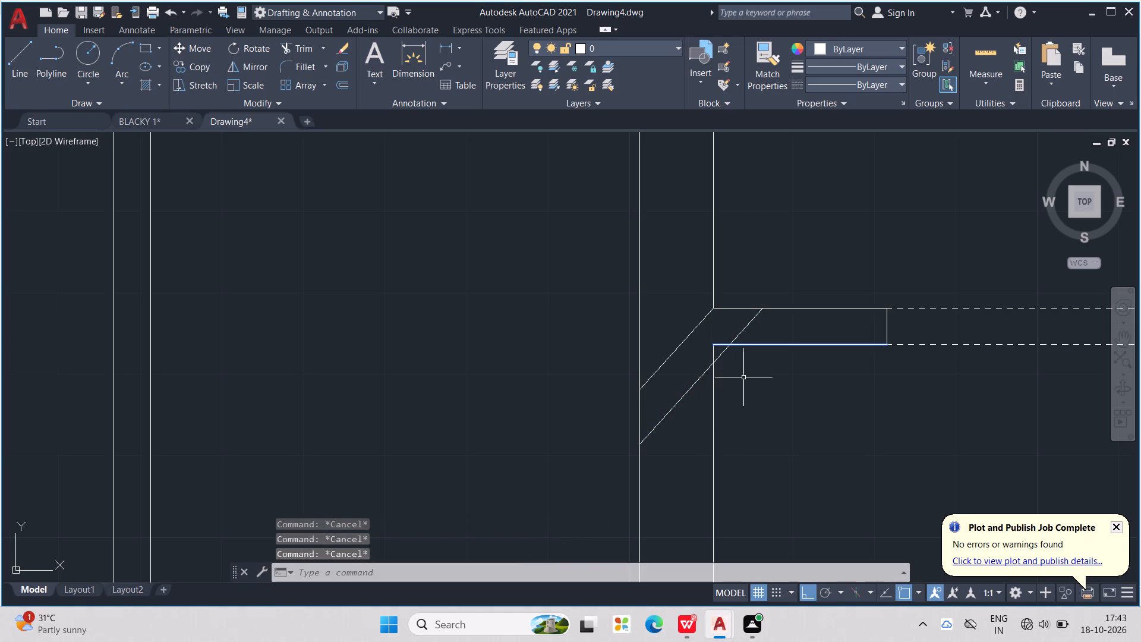
Trim the corner pieces of the stub's lower line and the wall's inner line that lie inside the diagonal strip.
{"action": "type", "text": "TR"}
{"action": "key", "text": "Return"}
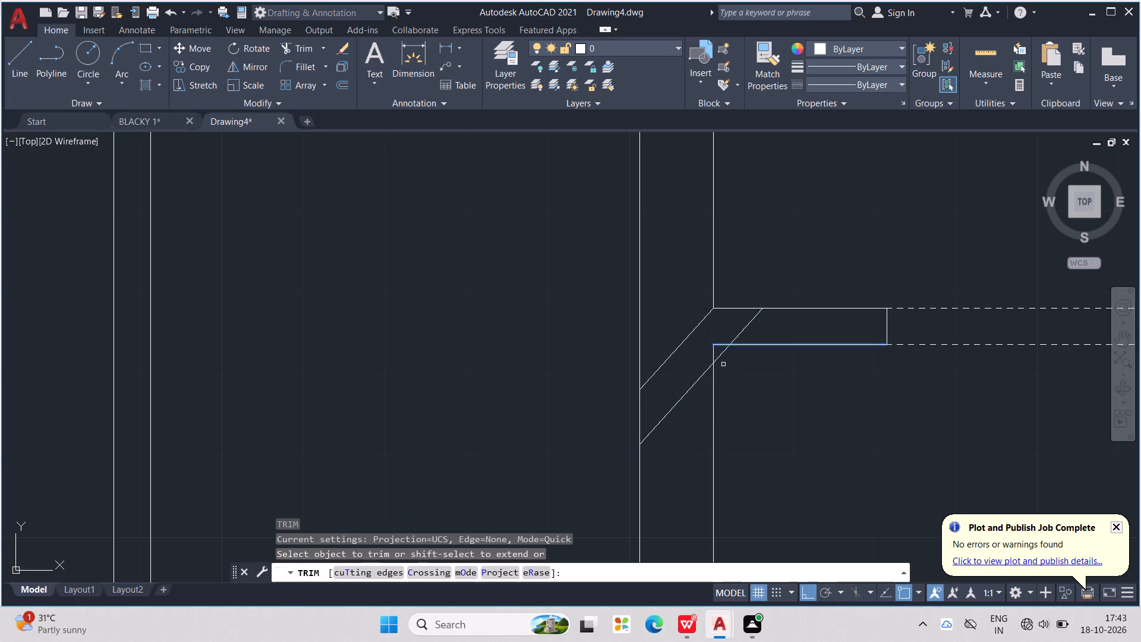
{"action": "scroll", "coordinate": [716, 355], "scroll_direction": "up", "scroll_amount": 3}
{"action": "left_click", "coordinate": [717, 311]}
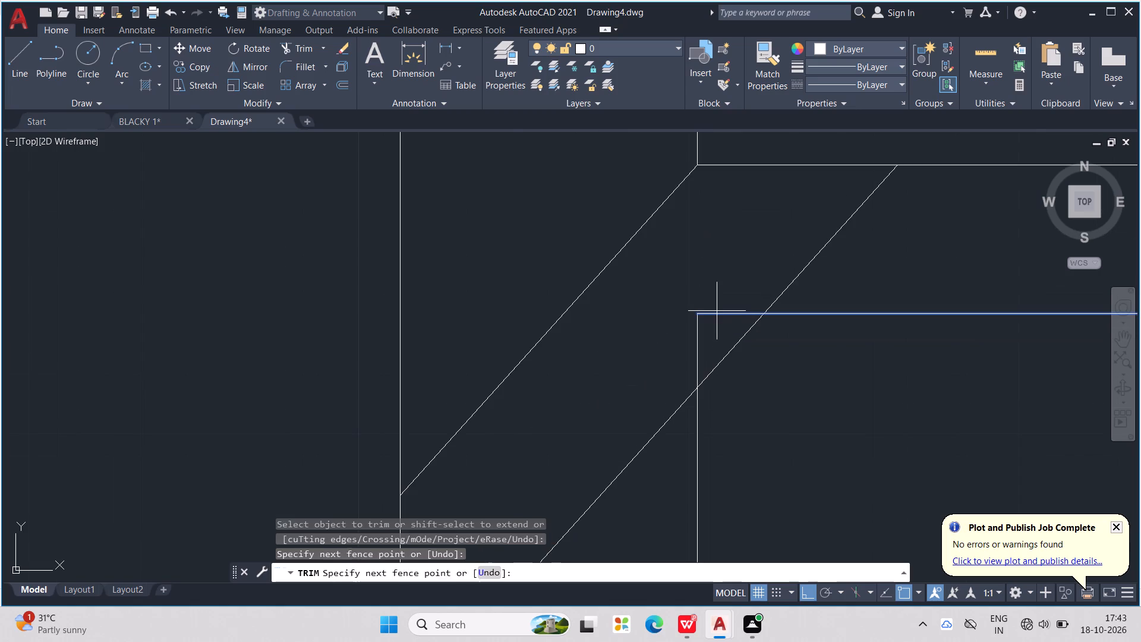
{"action": "left_click", "coordinate": [686, 351]}
{"action": "scroll", "coordinate": [686, 345], "scroll_direction": "down", "scroll_amount": 3}
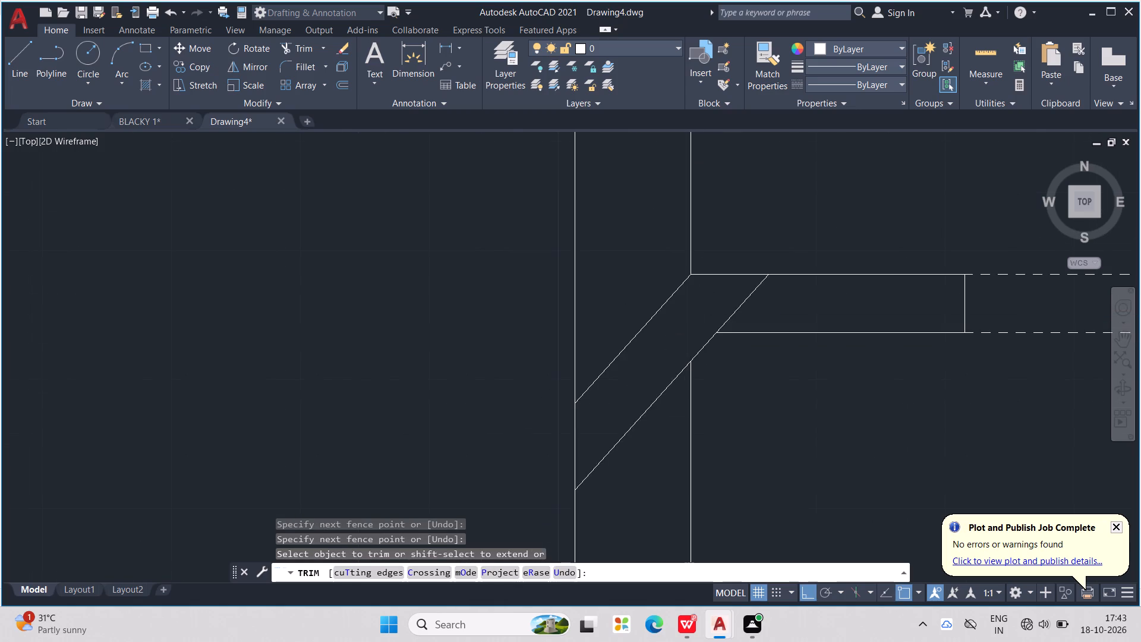
Examine the diagonal strip at the wall junction and the rooms above it along the left-hand wall.
{"action": "scroll", "coordinate": [687, 321], "scroll_direction": "down", "scroll_amount": 1}
{"action": "middle_click_drag", "start_coordinate": [703, 268], "coordinate": [704, 268]}
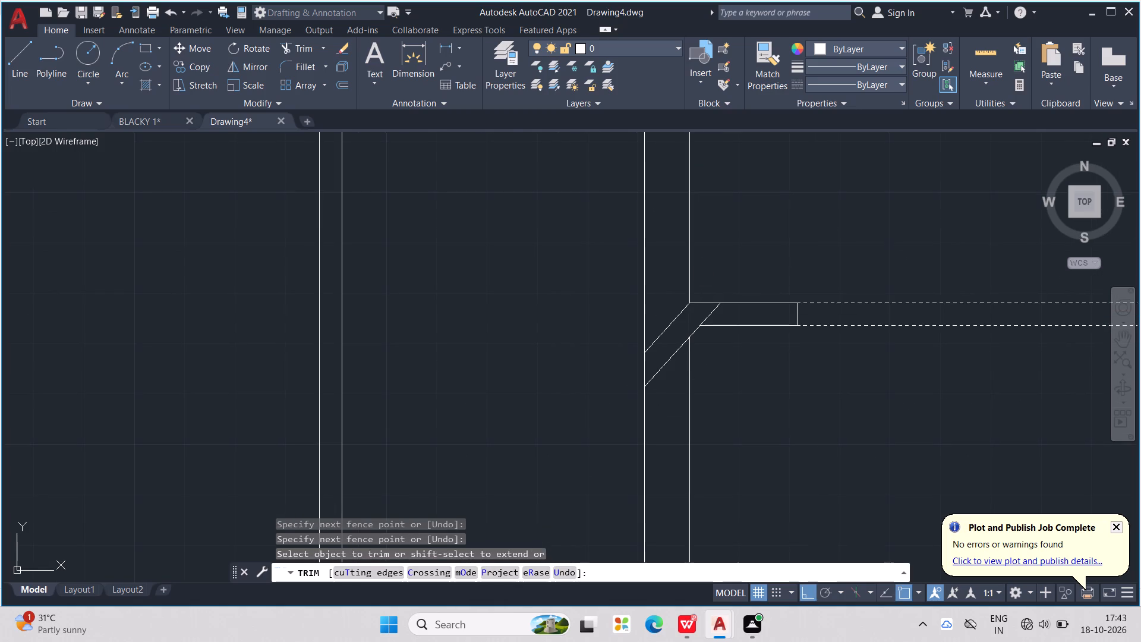
{"action": "middle_click_drag", "start_coordinate": [704, 268], "coordinate": [630, 262]}
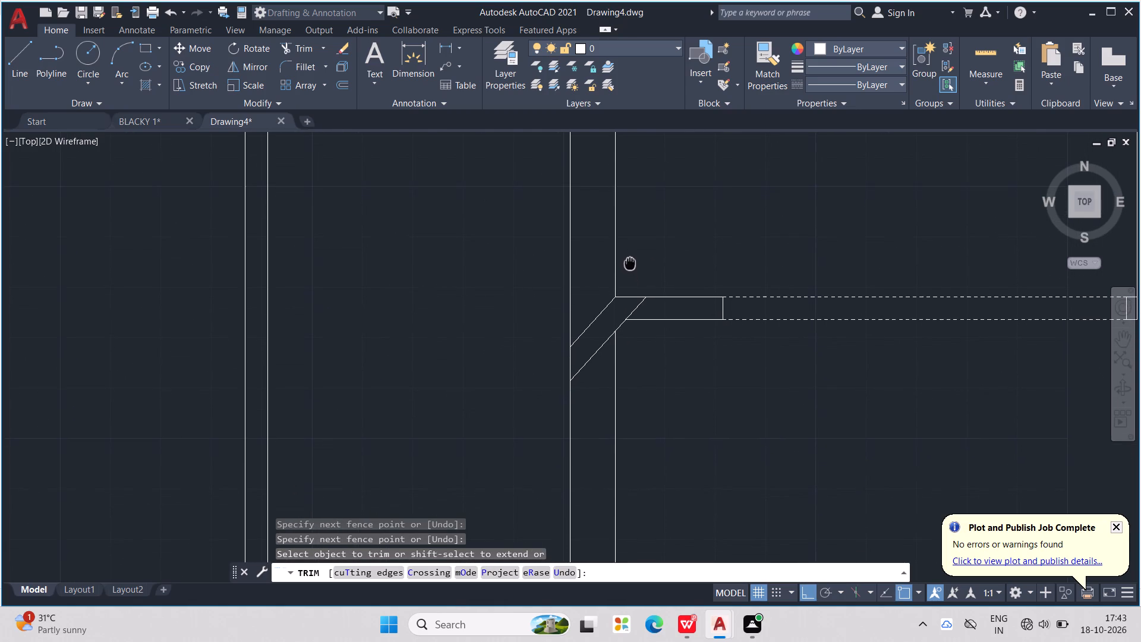
{"action": "middle_click_drag", "start_coordinate": [630, 262], "coordinate": [631, 261]}
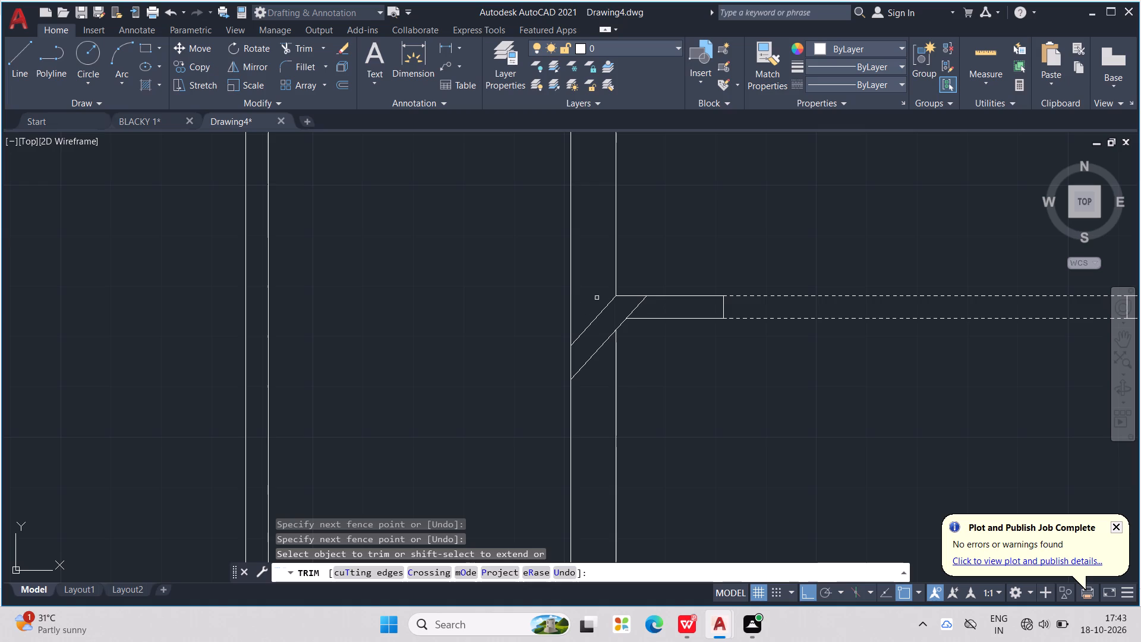
{"action": "scroll", "coordinate": [645, 362], "scroll_direction": "down", "scroll_amount": 3}
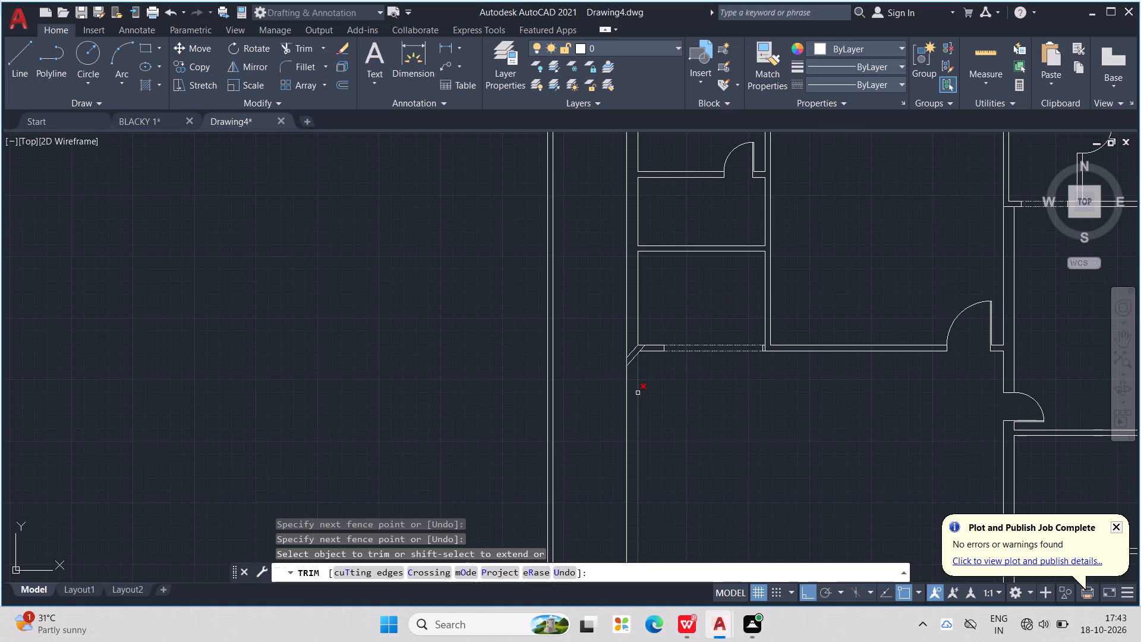
{"action": "scroll", "coordinate": [642, 376], "scroll_direction": "up", "scroll_amount": 2}
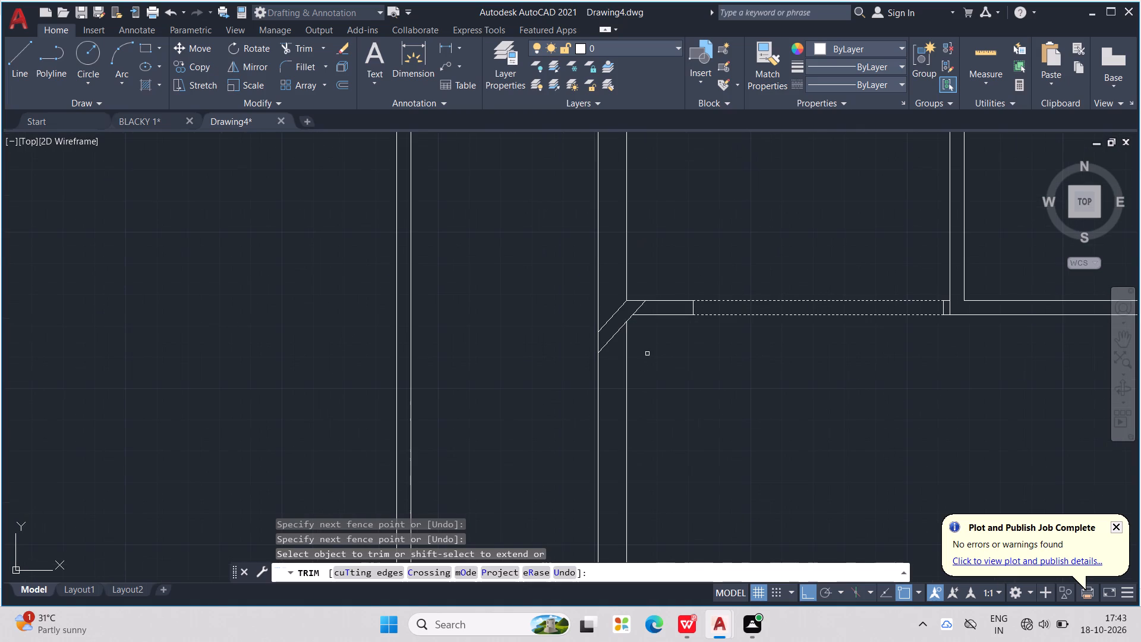
{"action": "scroll", "coordinate": [647, 351], "scroll_direction": "up", "scroll_amount": 1}
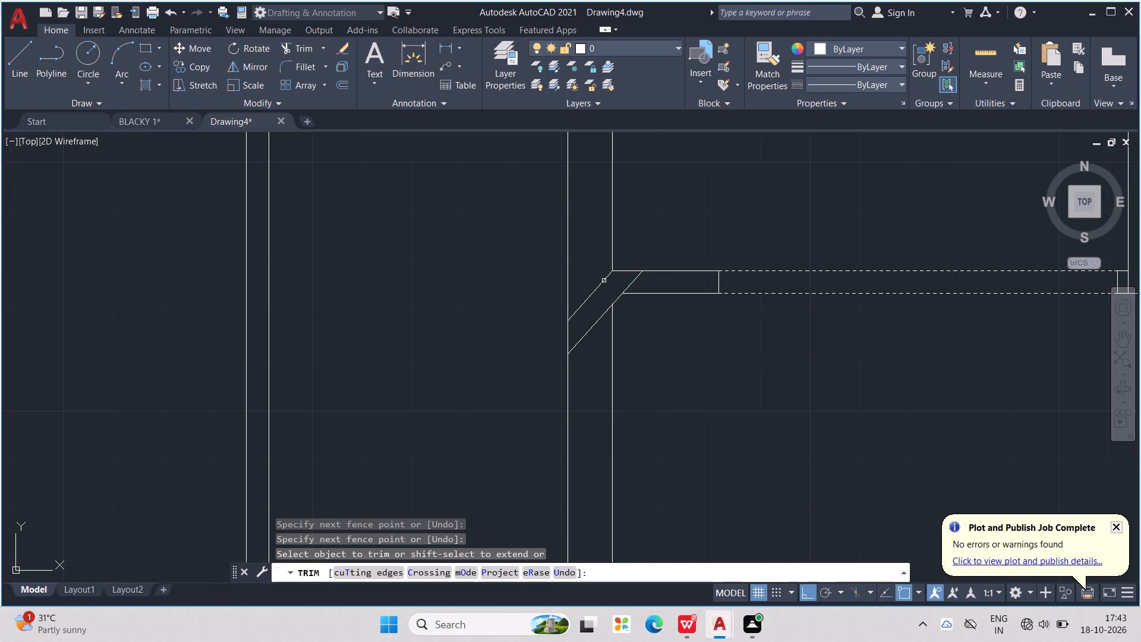
{"action": "scroll", "coordinate": [624, 267], "scroll_direction": "down", "scroll_amount": 1}
{"action": "middle_click_drag", "start_coordinate": [649, 322], "coordinate": [631, 394]}
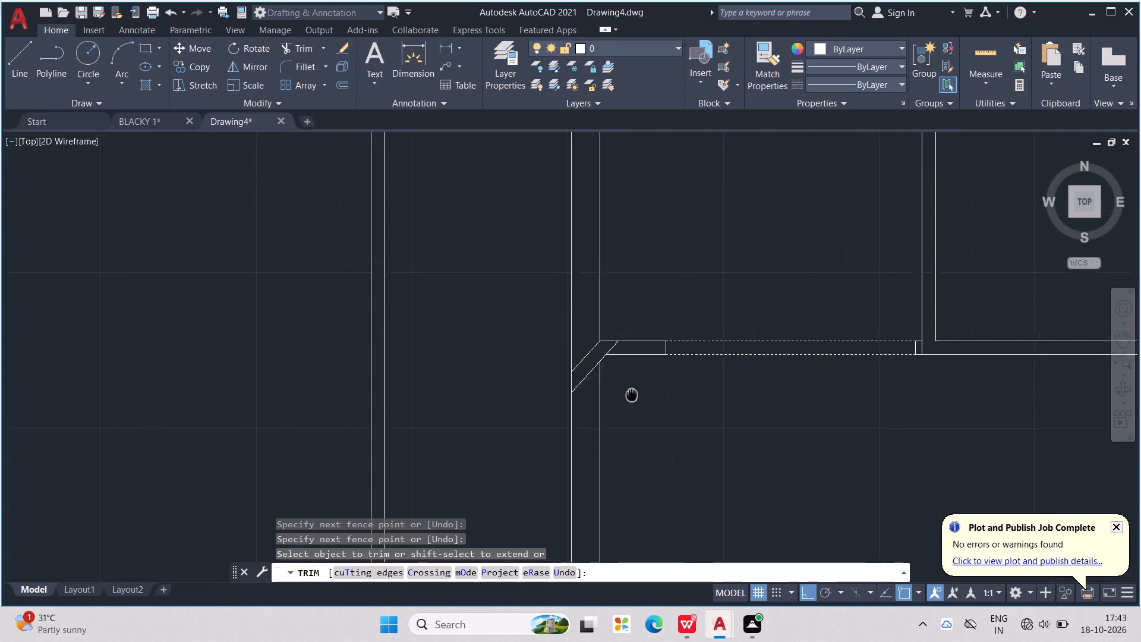
{"action": "middle_click_drag", "start_coordinate": [631, 394], "coordinate": [606, 457]}
{"action": "scroll", "coordinate": [565, 423], "scroll_direction": "up", "scroll_amount": 2}
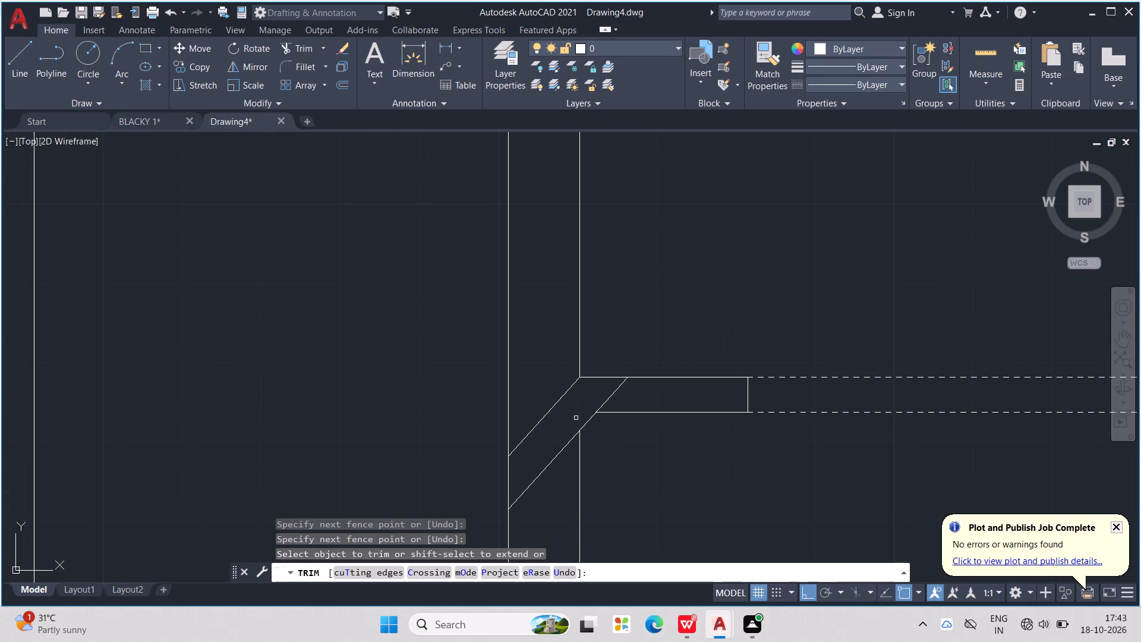
{"action": "scroll", "coordinate": [573, 399], "scroll_direction": "down", "scroll_amount": 1}
{"action": "scroll", "coordinate": [658, 326], "scroll_direction": "down", "scroll_amount": 2}
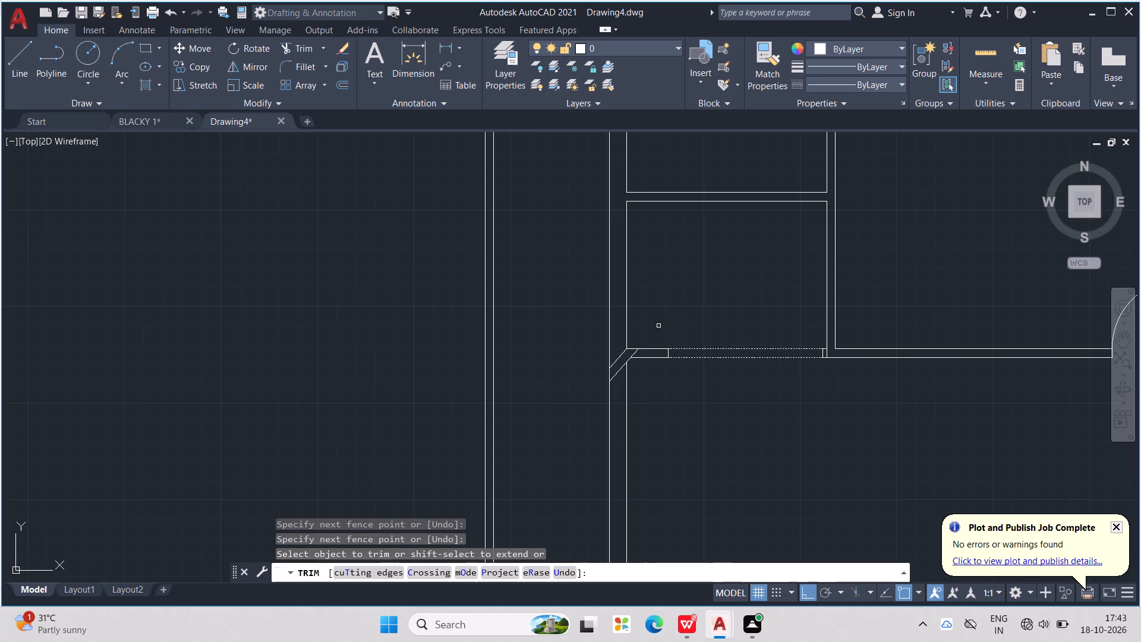
{"action": "middle_click_drag", "start_coordinate": [656, 295], "coordinate": [703, 511]}
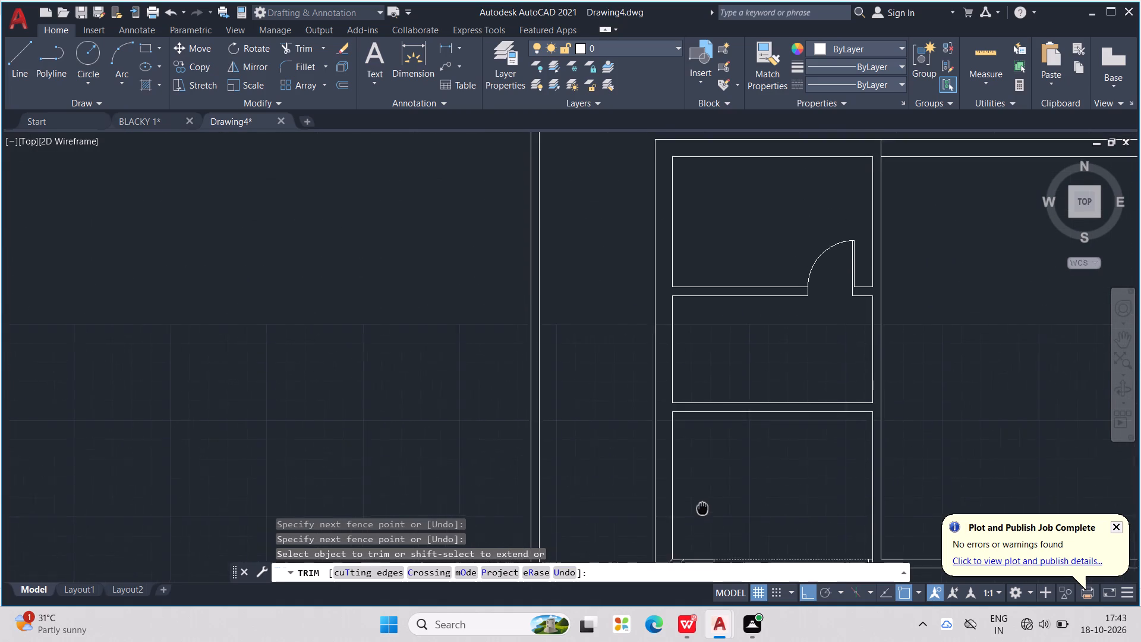
{"action": "middle_click_drag", "start_coordinate": [703, 511], "coordinate": [693, 552]}
{"action": "scroll", "coordinate": [693, 552], "scroll_direction": "down", "scroll_amount": 1}
{"action": "key", "text": "Escape"}
{"action": "key", "text": "Escape"}
{"action": "key", "text": "Escape"}
{"action": "key", "text": "Escape"}
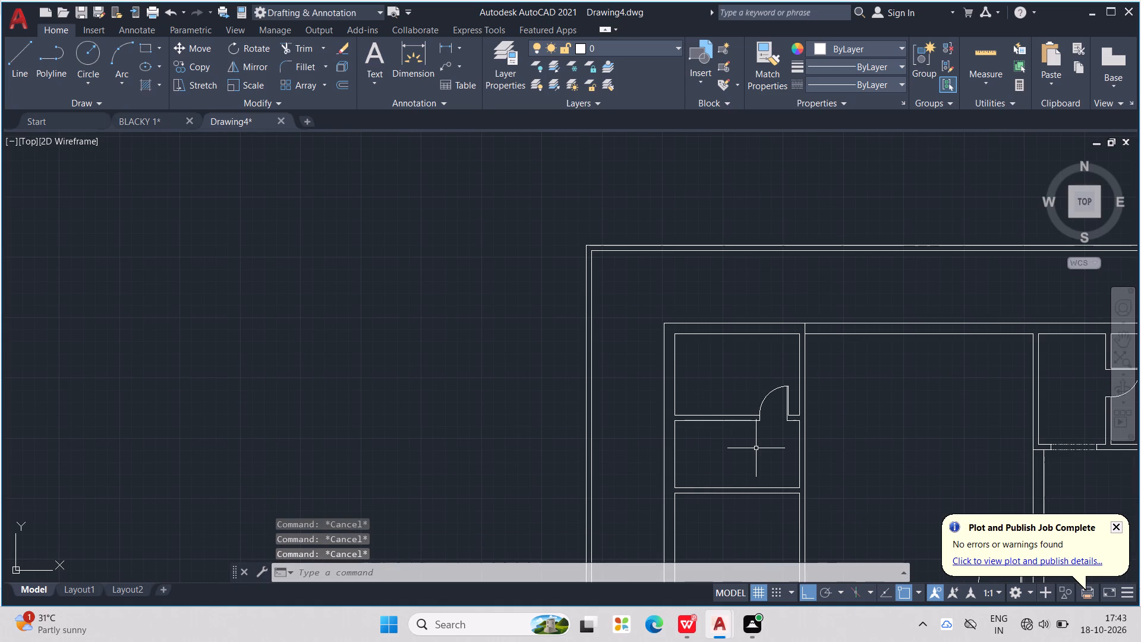
Draw a diagonal line from the left-hand wall's outer line beside the middle room to the lower line of the partition below that room.
{"action": "middle_click_drag", "start_coordinate": [750, 465], "coordinate": [746, 435]}
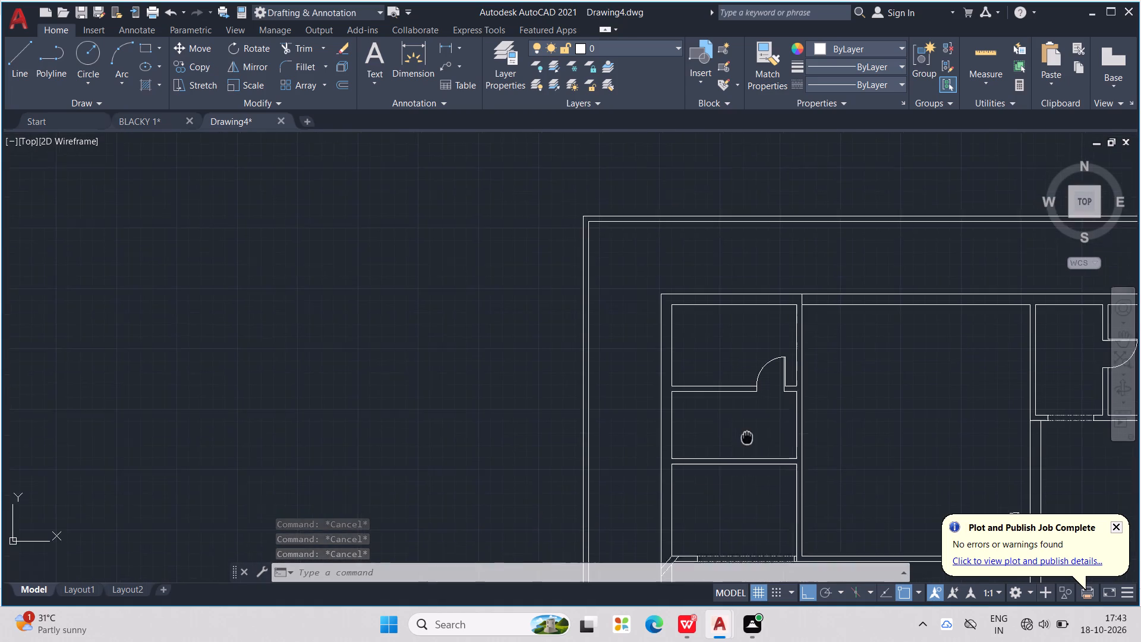
{"action": "middle_click_drag", "start_coordinate": [746, 435], "coordinate": [737, 421]}
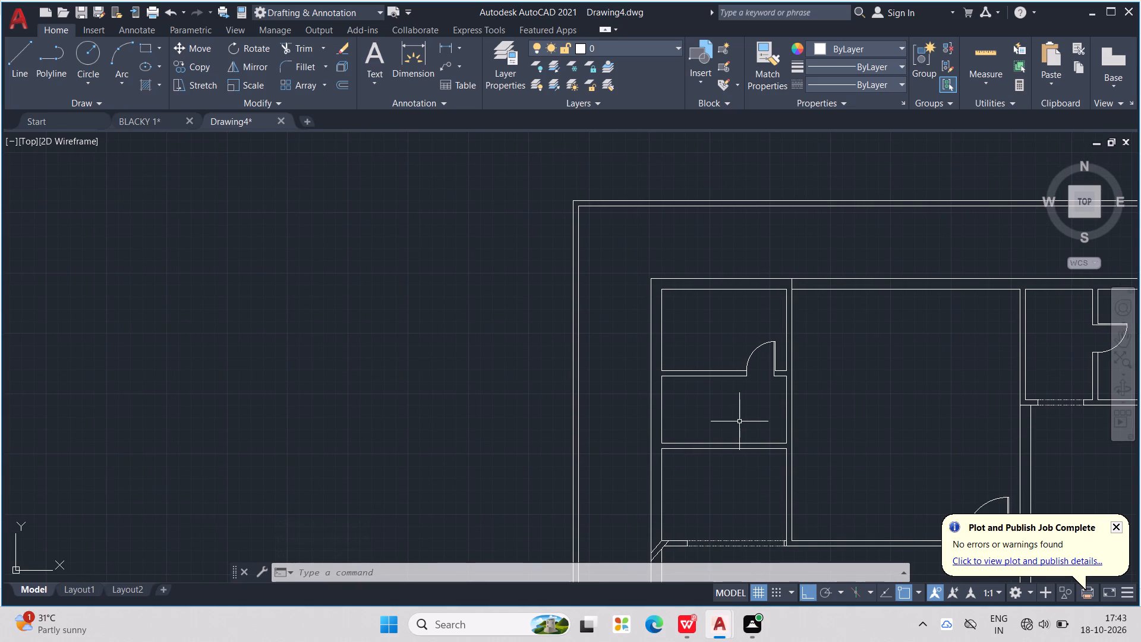
{"action": "key", "text": "Escape"}
{"action": "key", "text": "Escape"}
{"action": "key", "text": "l"}
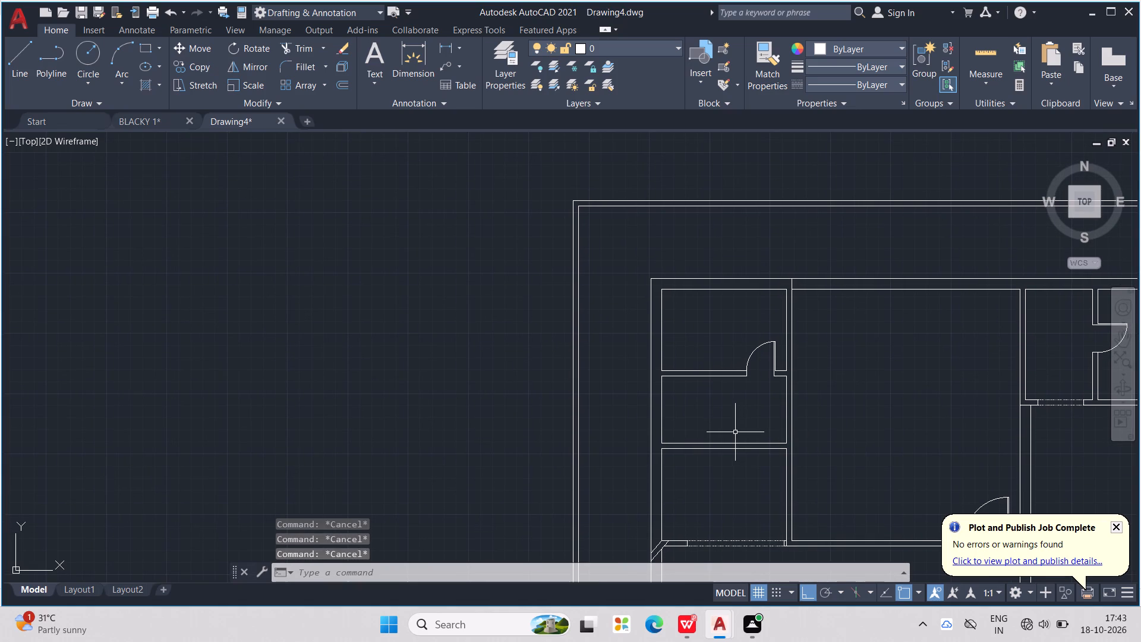
{"action": "key", "text": "Return"}
{"action": "scroll", "coordinate": [676, 431], "scroll_direction": "up", "scroll_amount": 2}
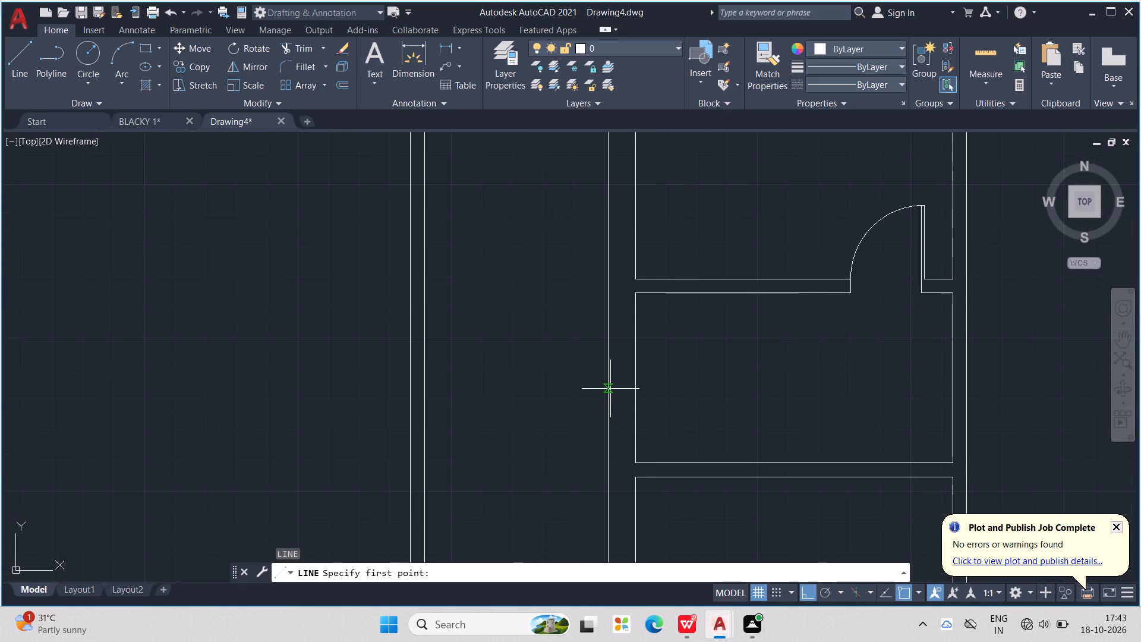
{"action": "left_click", "coordinate": [610, 388]}
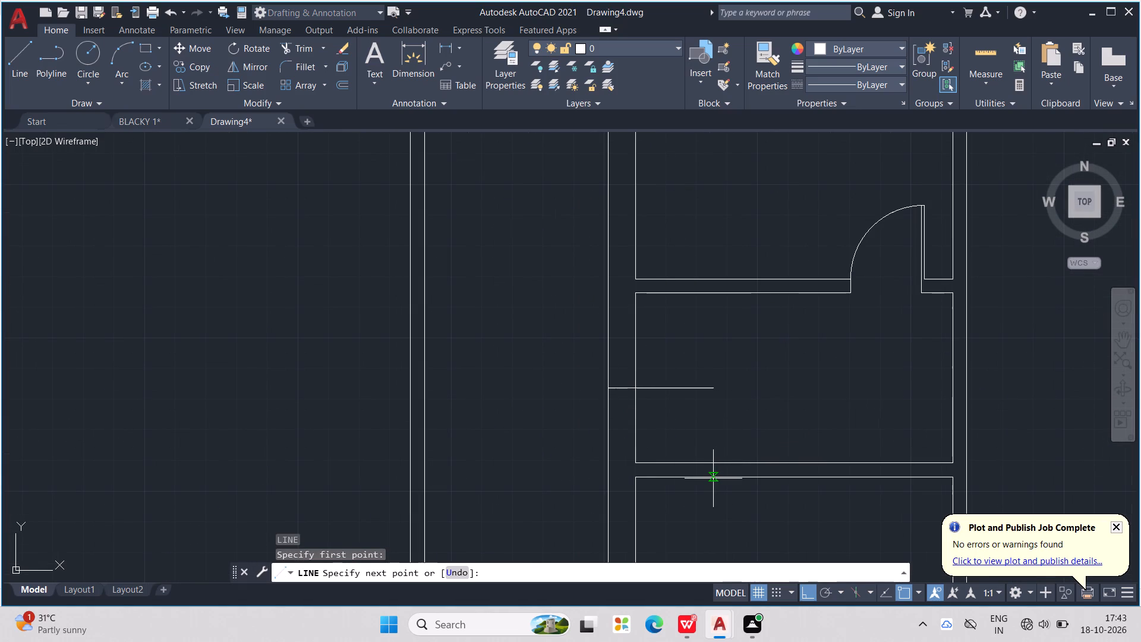
{"action": "left_click", "coordinate": [713, 479]}
{"action": "key", "text": "Escape"}
{"action": "key", "text": "Escape"}
{"action": "key", "text": "Escape"}
{"action": "key", "text": "Escape"}
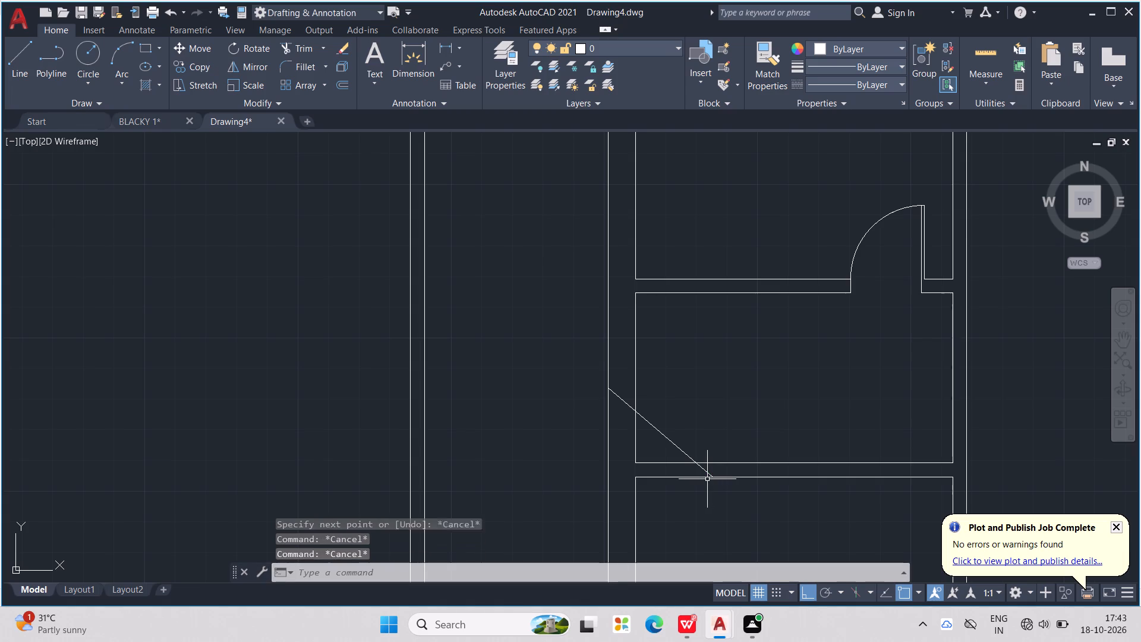
{"action": "key", "text": "Escape"}
Offset the middle room's diagonal line 4.5" toward its lower-left side.
{"action": "type", "text": "OFF"}
{"action": "key", "text": "Return"}
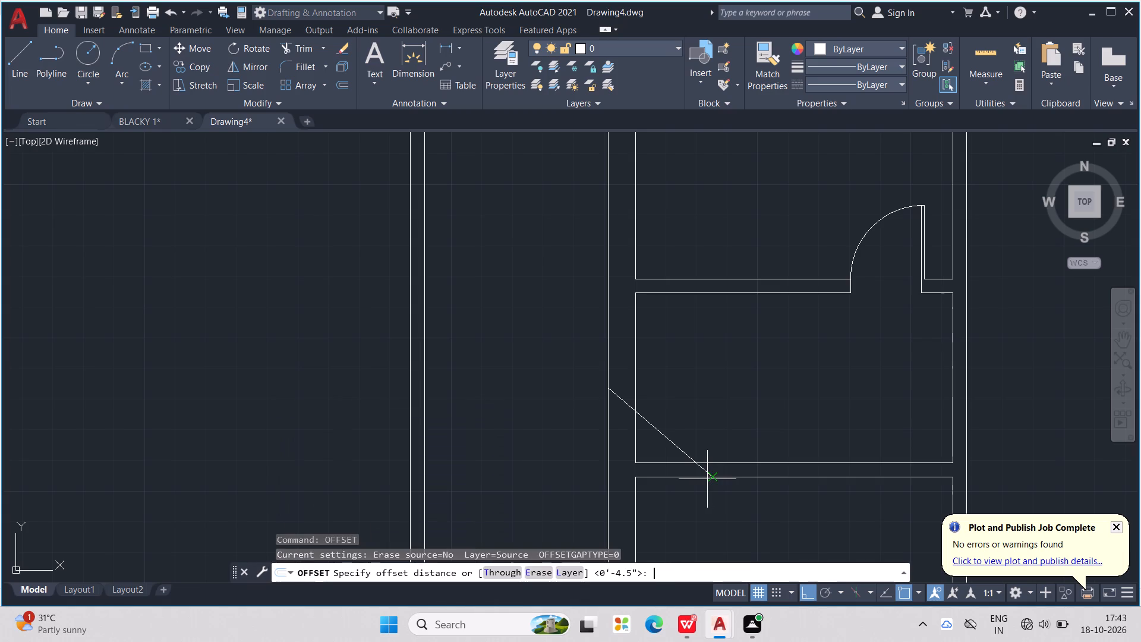
{"action": "type", "text": "4.5\""}
{"action": "key", "text": "Return"}
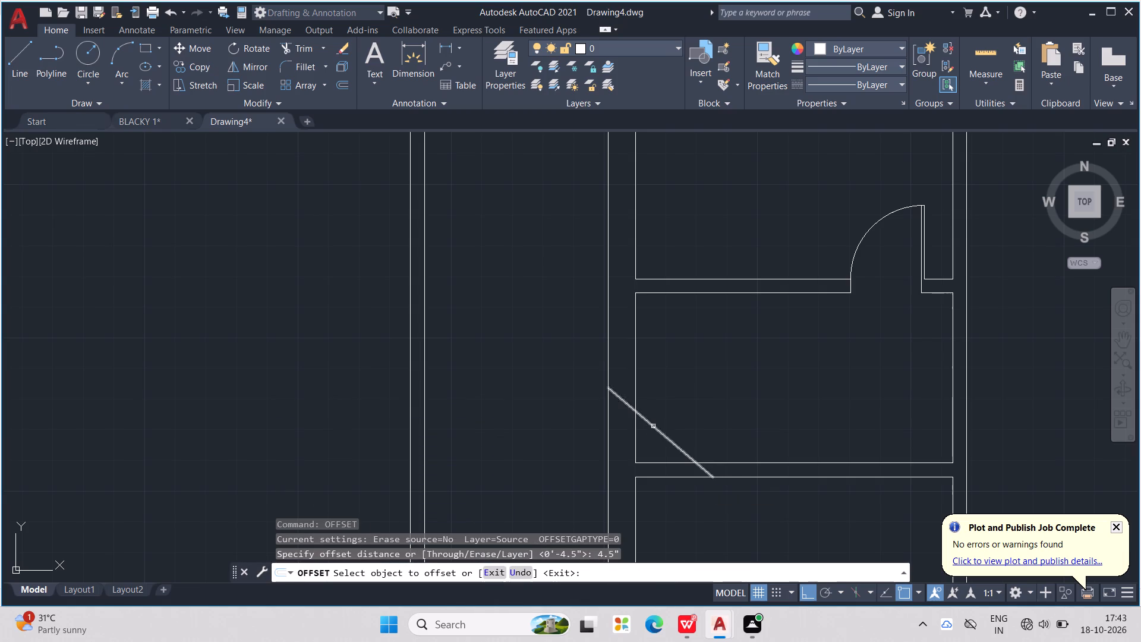
{"action": "left_click", "coordinate": [654, 429]}
{"action": "left_click", "coordinate": [645, 449]}
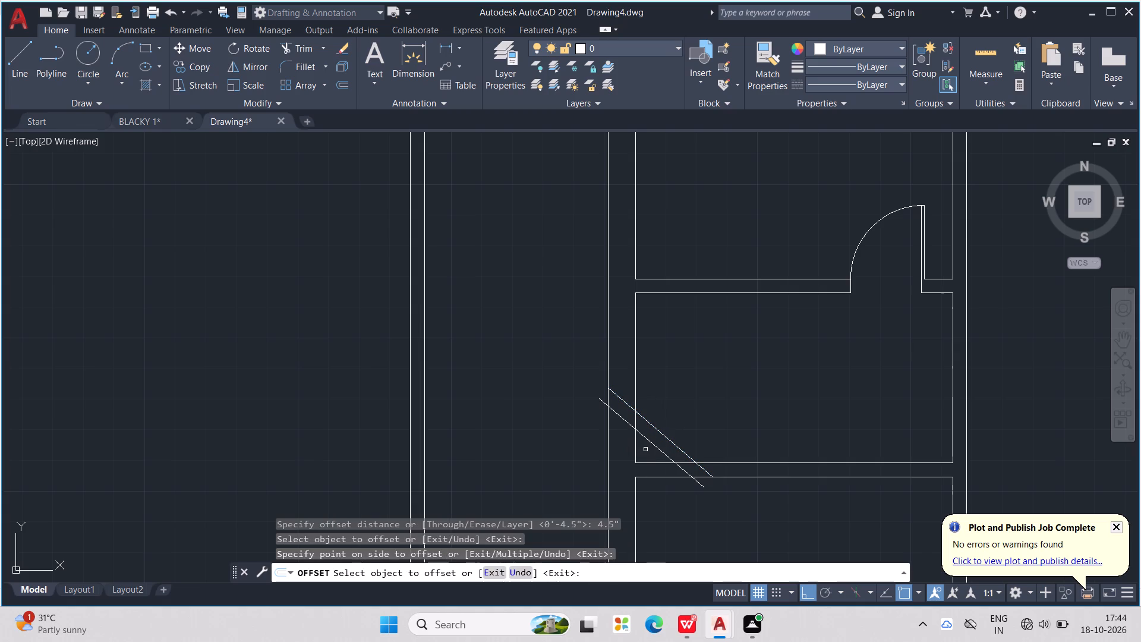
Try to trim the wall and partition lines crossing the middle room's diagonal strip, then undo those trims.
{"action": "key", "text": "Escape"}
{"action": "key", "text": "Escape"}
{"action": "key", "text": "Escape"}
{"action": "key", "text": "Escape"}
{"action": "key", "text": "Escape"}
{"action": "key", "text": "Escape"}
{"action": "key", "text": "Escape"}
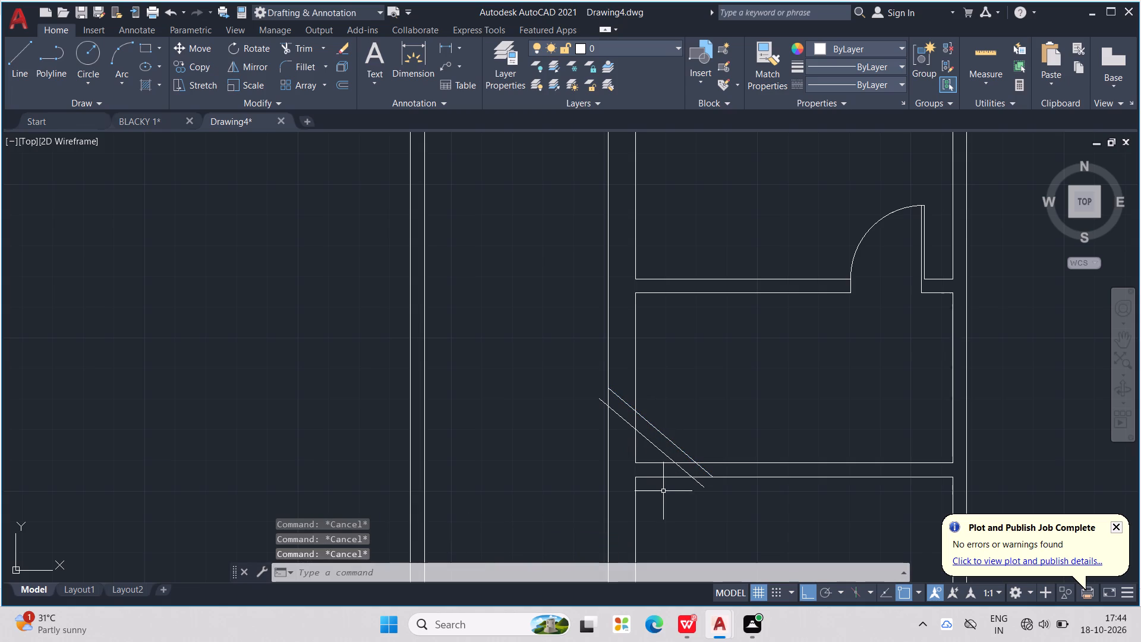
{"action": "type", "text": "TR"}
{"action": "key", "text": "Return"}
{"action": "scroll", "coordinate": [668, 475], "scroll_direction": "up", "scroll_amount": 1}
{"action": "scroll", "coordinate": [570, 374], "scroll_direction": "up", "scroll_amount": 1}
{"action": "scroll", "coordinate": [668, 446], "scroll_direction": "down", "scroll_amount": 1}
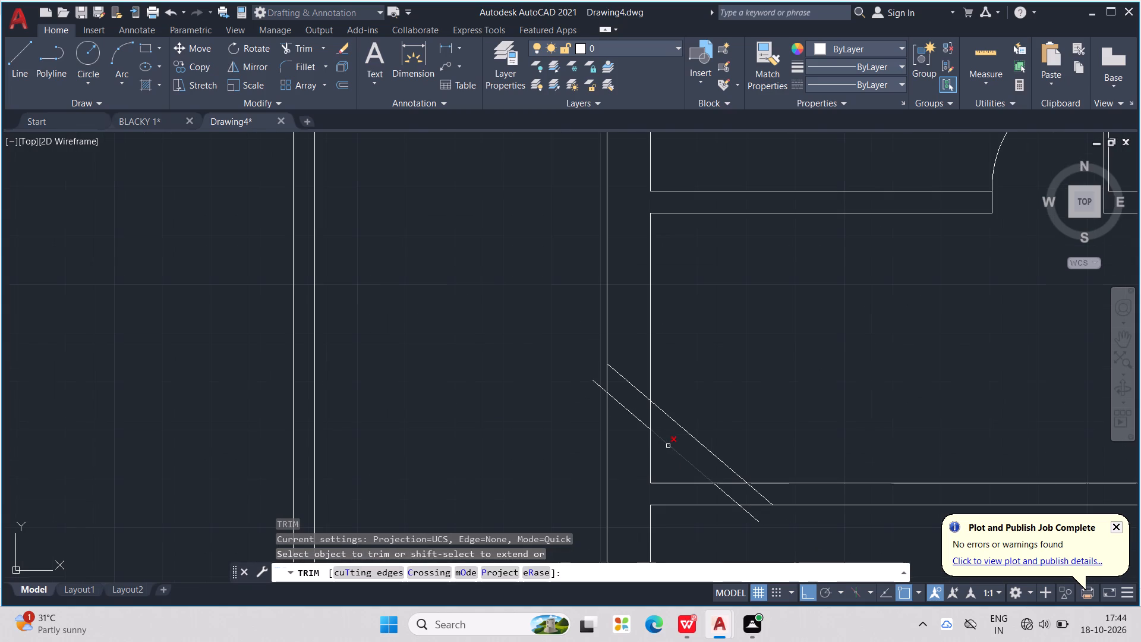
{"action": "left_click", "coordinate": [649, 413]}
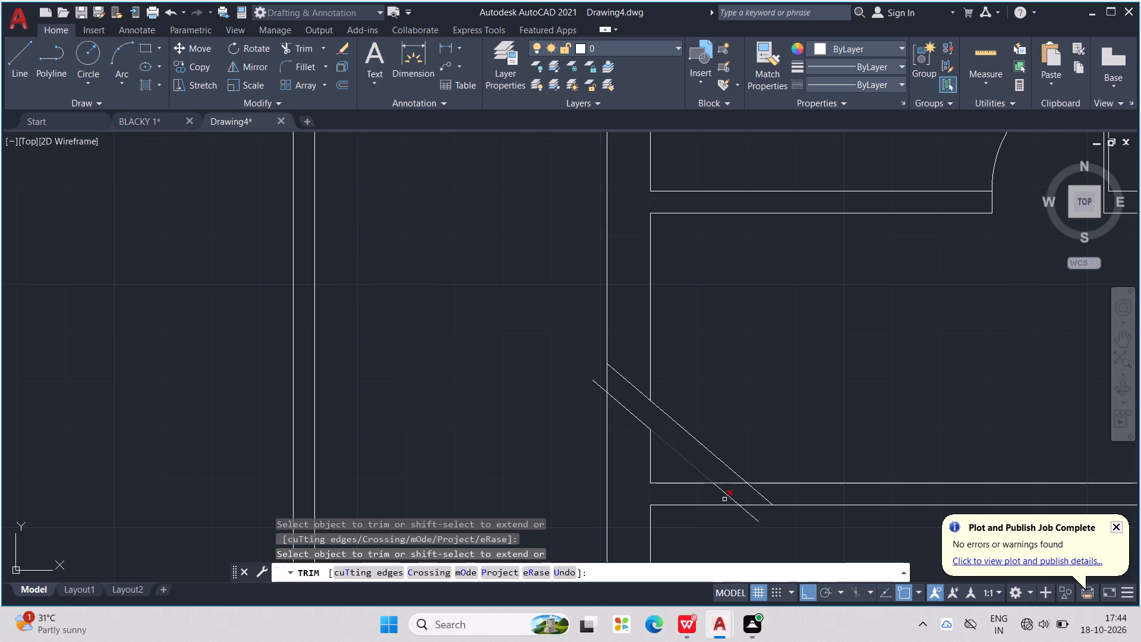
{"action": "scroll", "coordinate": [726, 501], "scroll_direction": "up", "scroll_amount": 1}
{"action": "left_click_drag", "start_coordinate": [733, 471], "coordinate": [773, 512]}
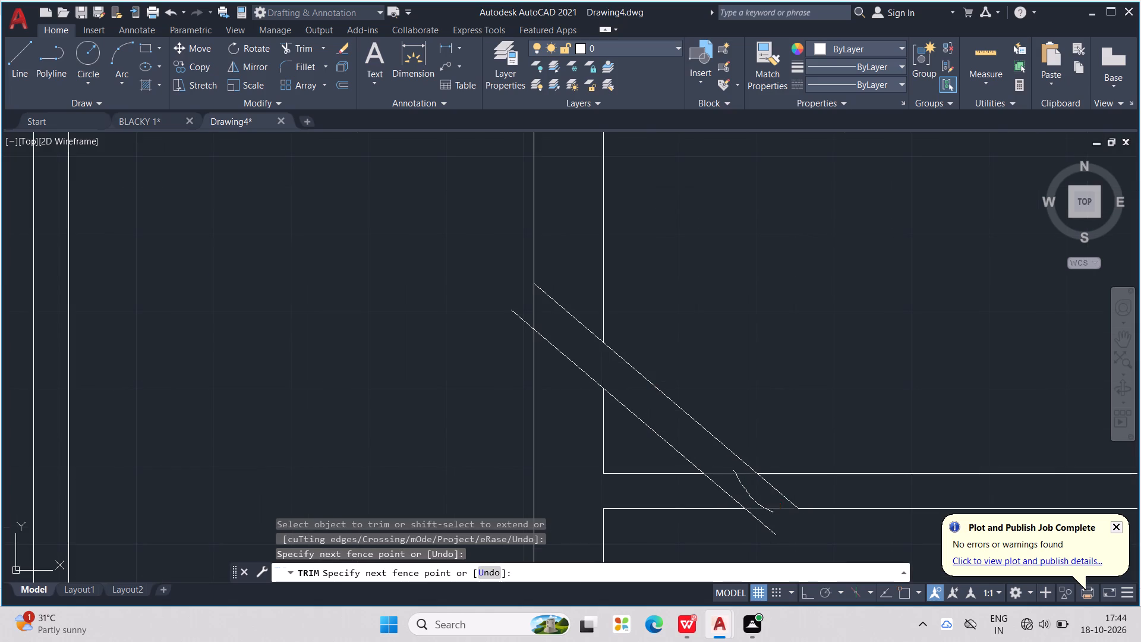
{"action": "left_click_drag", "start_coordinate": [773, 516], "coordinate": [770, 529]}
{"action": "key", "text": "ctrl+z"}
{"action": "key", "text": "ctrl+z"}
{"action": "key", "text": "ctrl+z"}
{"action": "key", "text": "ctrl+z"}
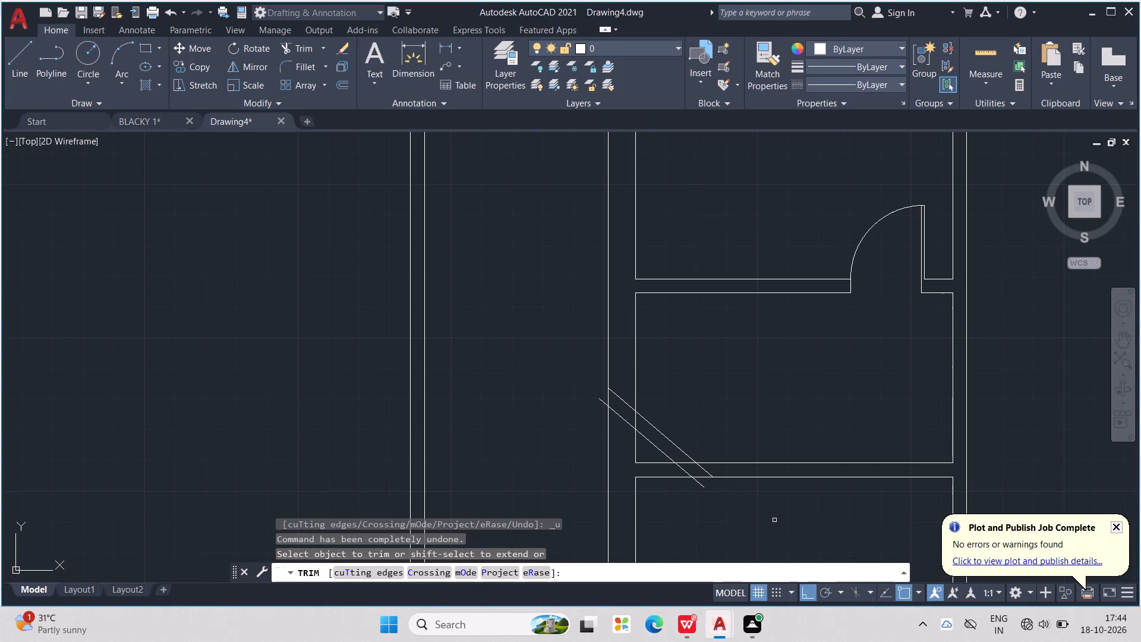
Trim the ends of the offset diagonal that overshoot the wall's outer line and the partition's lower line.
{"action": "scroll", "coordinate": [711, 489], "scroll_direction": "up", "scroll_amount": 2}
{"action": "left_click", "coordinate": [689, 480]}
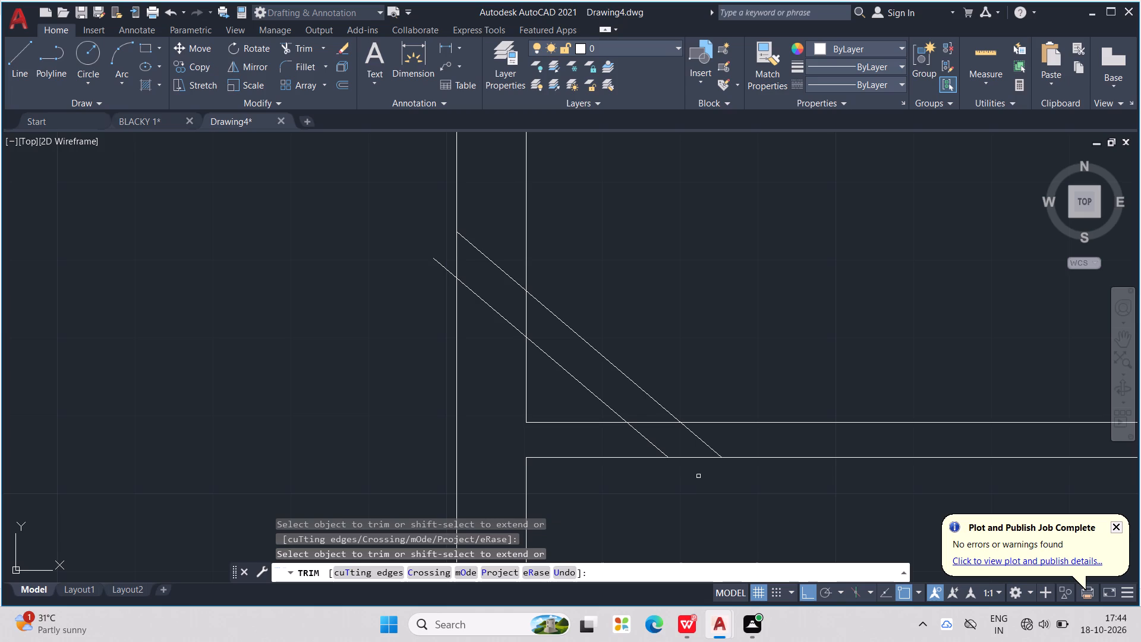
{"action": "left_click", "coordinate": [442, 268]}
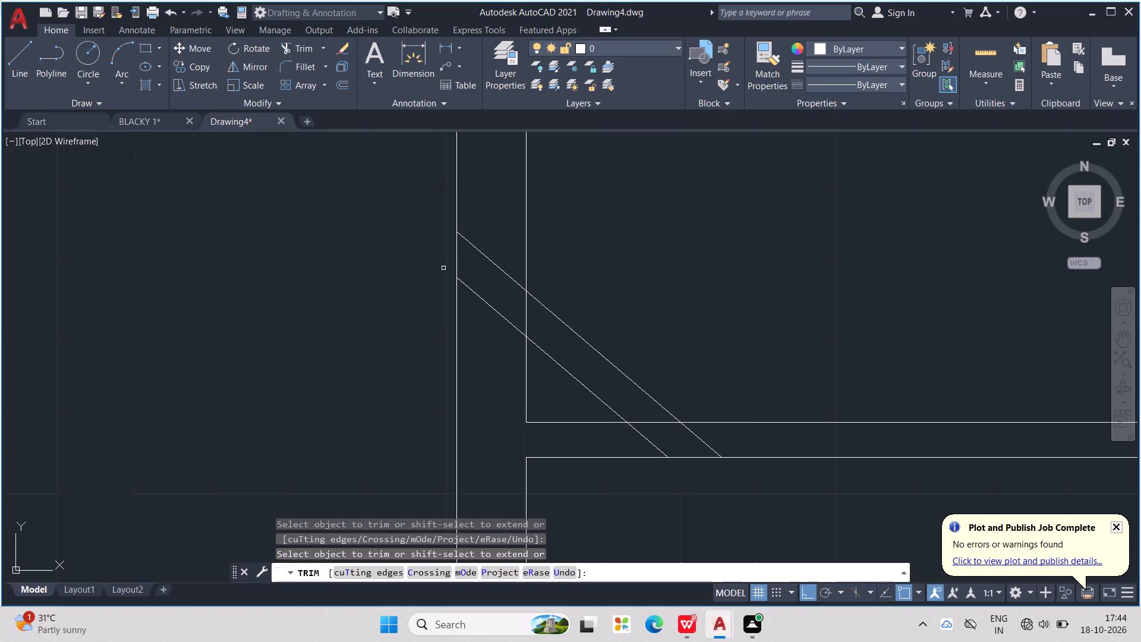
Trim the wall's inner line and the partition's upper line inside the diagonal strip and in the corner it cuts off.
{"action": "scroll", "coordinate": [515, 339], "scroll_direction": "down", "scroll_amount": 1}
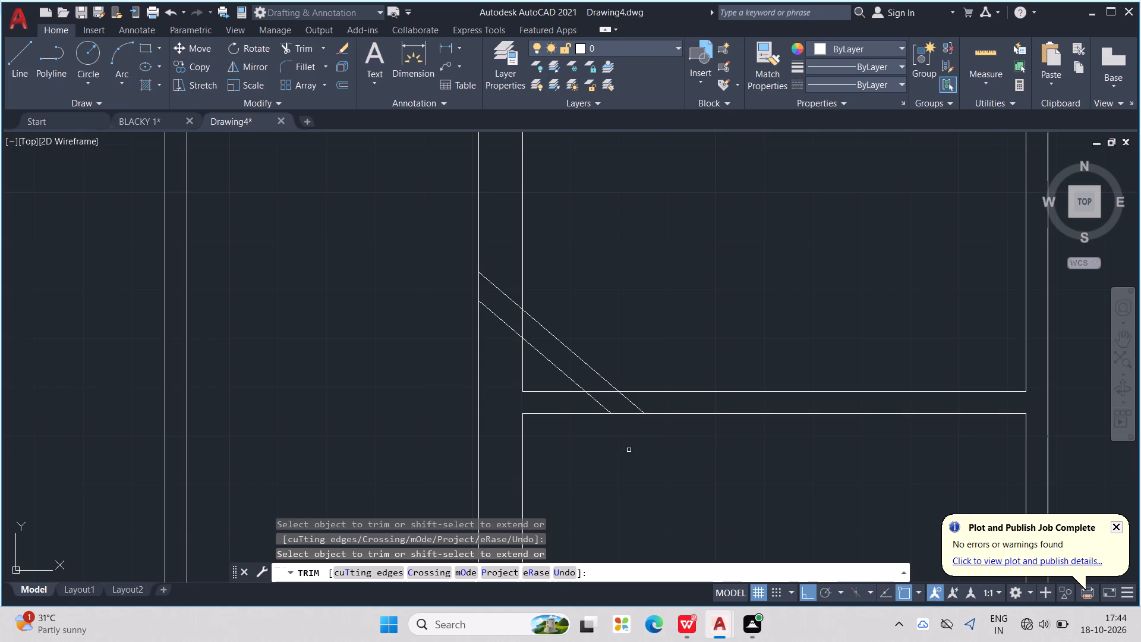
{"action": "middle_click_drag", "start_coordinate": [621, 465], "coordinate": [711, 452]}
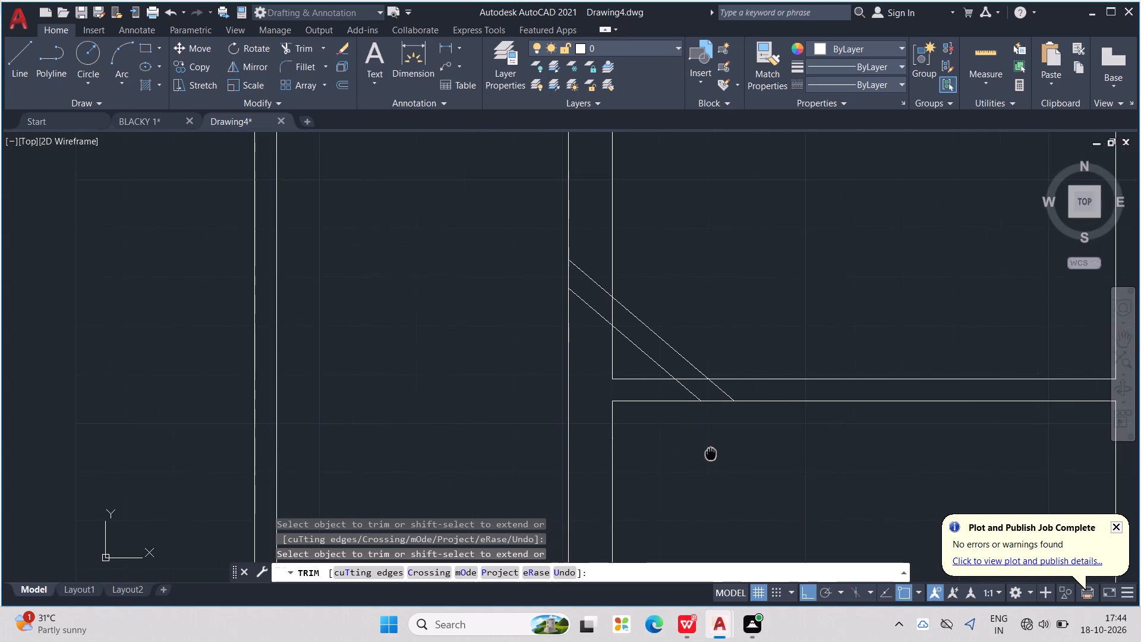
{"action": "middle_click_drag", "start_coordinate": [711, 452], "coordinate": [721, 455]}
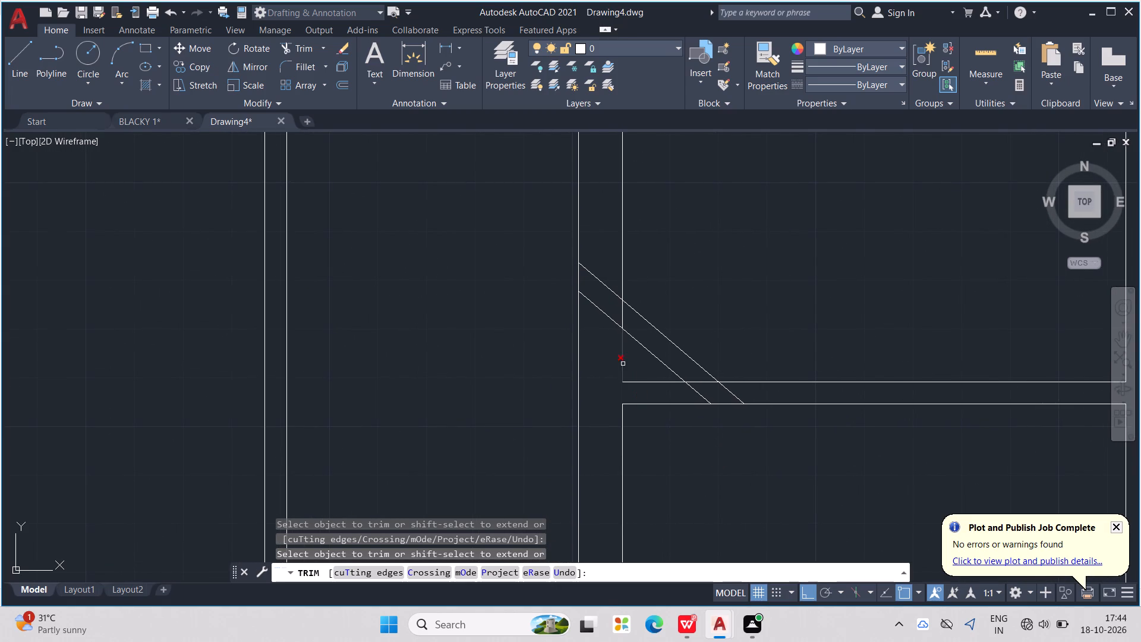
{"action": "scroll", "coordinate": [616, 316], "scroll_direction": "up", "scroll_amount": 1}
{"action": "left_click", "coordinate": [622, 313]}
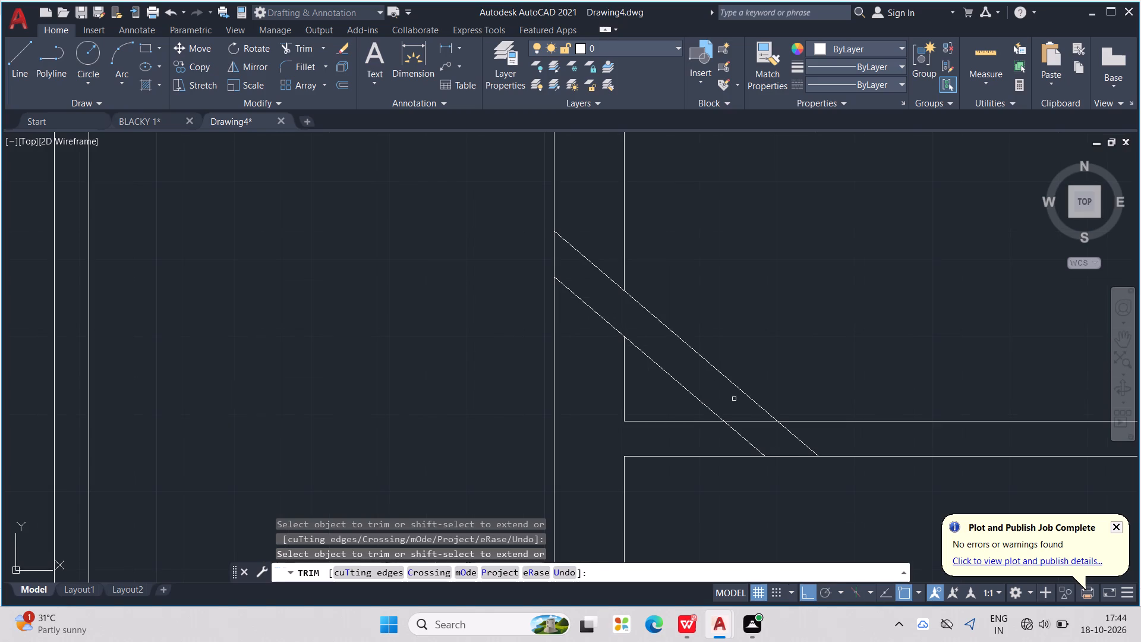
{"action": "left_click_drag", "start_coordinate": [762, 432], "coordinate": [748, 413]}
{"action": "scroll", "coordinate": [747, 412], "scroll_direction": "down", "scroll_amount": 1}
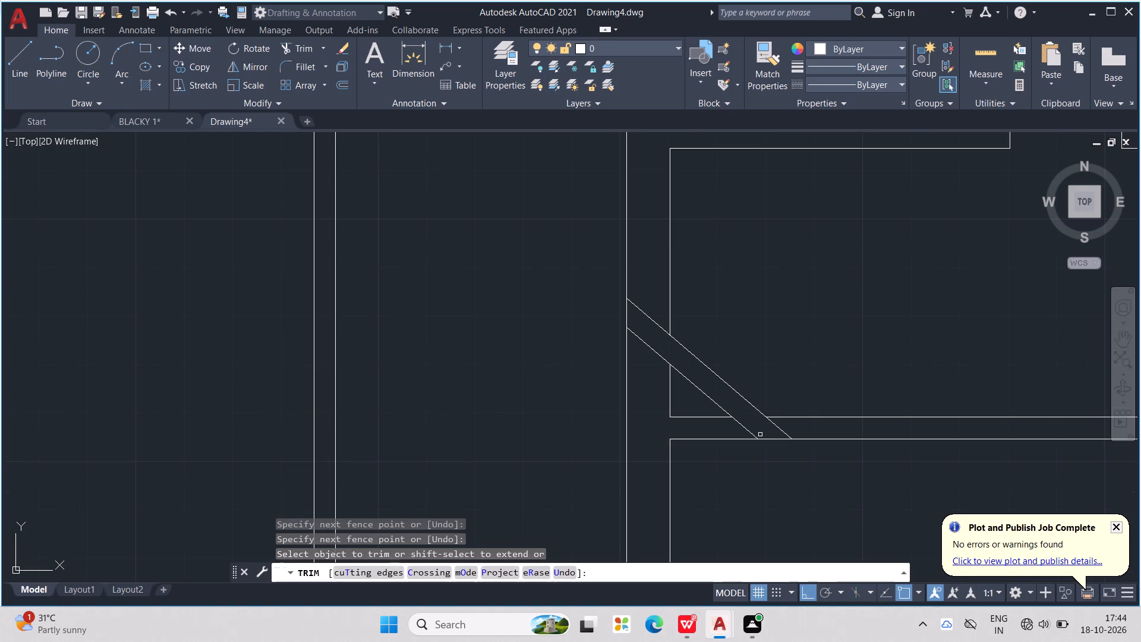
{"action": "left_click", "coordinate": [707, 420]}
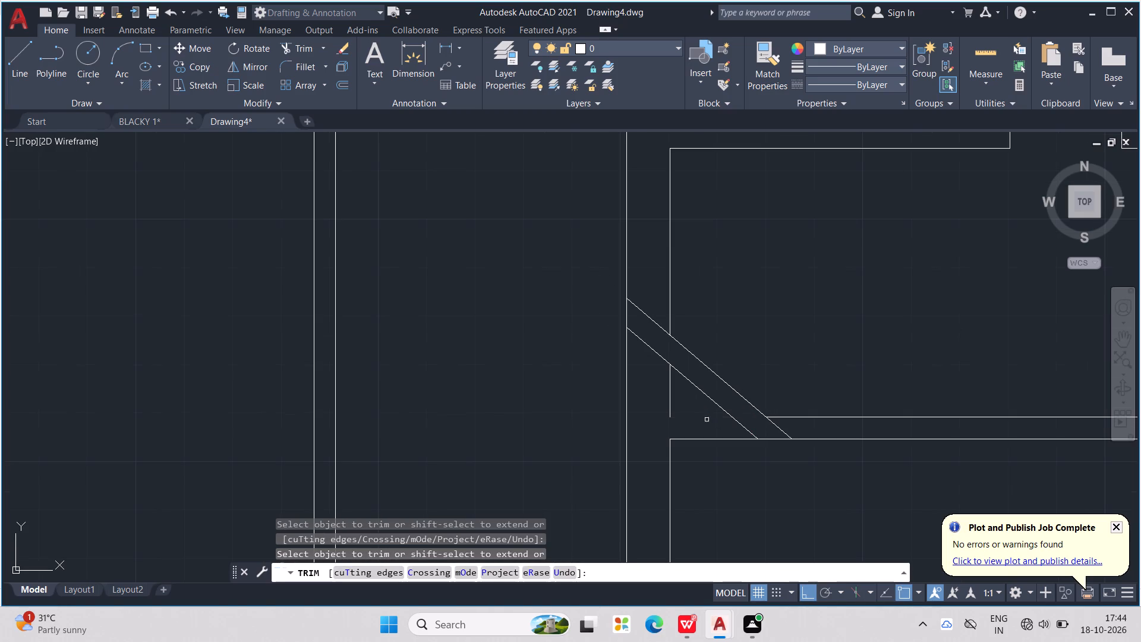
{"action": "left_click", "coordinate": [672, 411]}
{"action": "left_click", "coordinate": [669, 394]}
Trim the partition's lower line beside the strip and the left-hand wall's inner line along the room below.
{"action": "scroll", "coordinate": [673, 382], "scroll_direction": "down", "scroll_amount": 3}
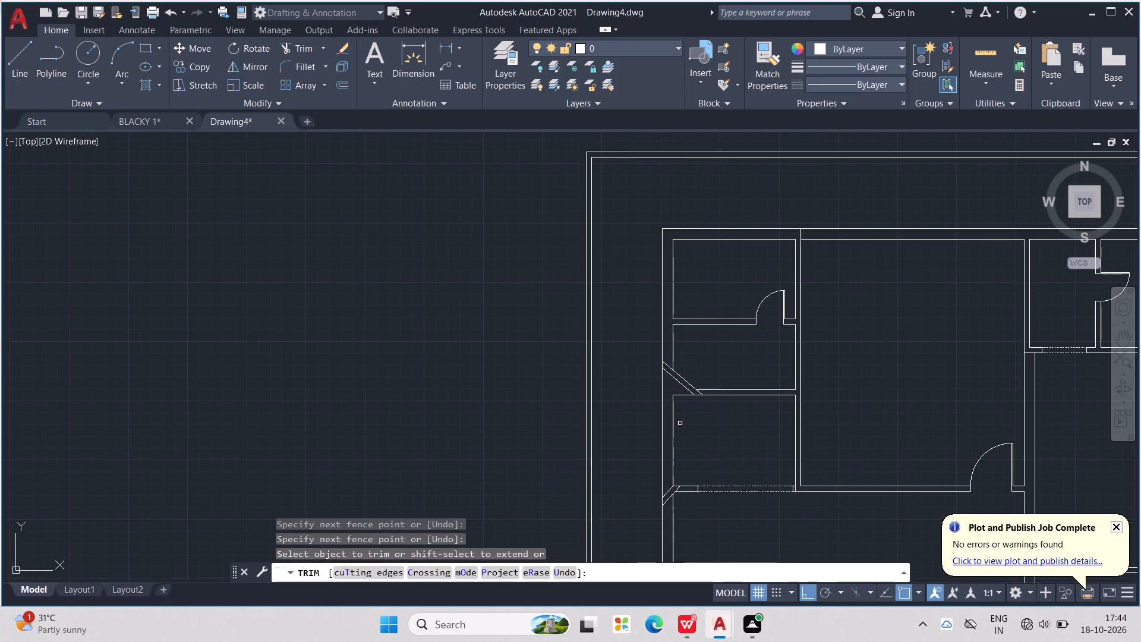
{"action": "scroll", "coordinate": [687, 426], "scroll_direction": "up", "scroll_amount": 1}
{"action": "middle_click_drag", "start_coordinate": [689, 426], "coordinate": [673, 421]}
{"action": "left_click_drag", "start_coordinate": [658, 370], "coordinate": [644, 404]}
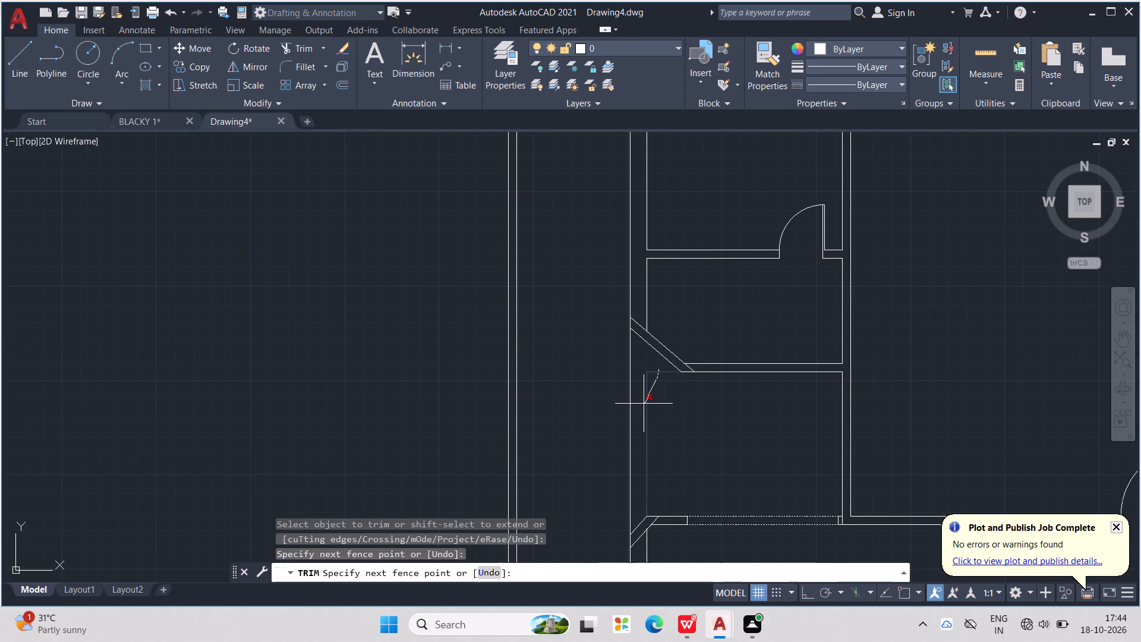
{"action": "left_click_drag", "start_coordinate": [644, 404], "coordinate": [643, 405]}
{"action": "scroll", "coordinate": [659, 402], "scroll_direction": "down", "scroll_amount": 1}
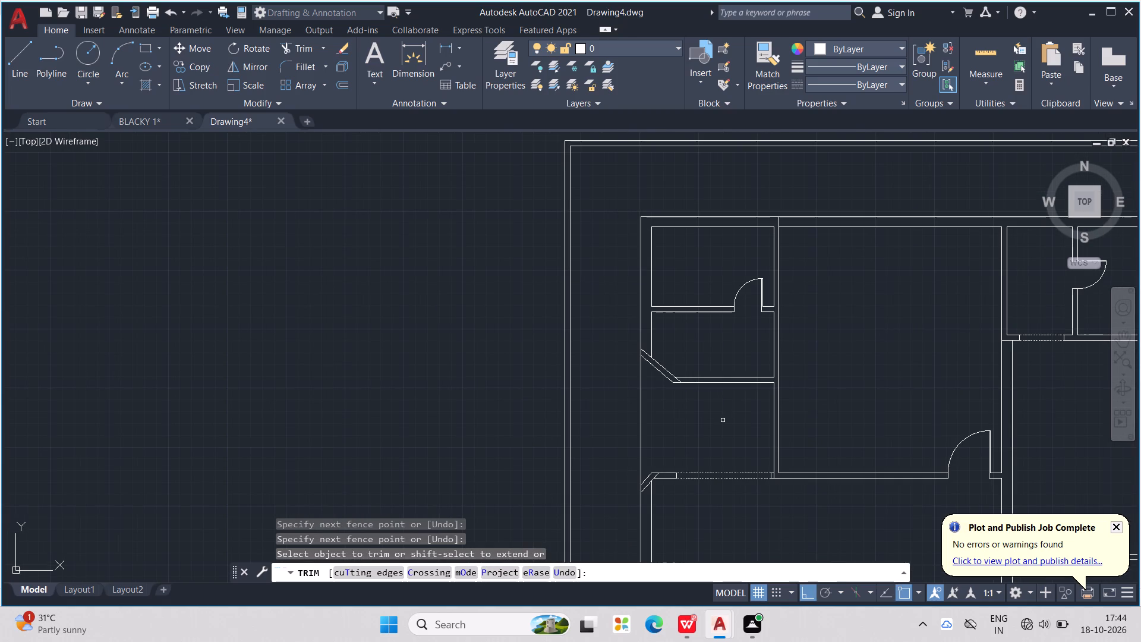
Trim both ends of the strip's upper diagonal where they extend into the wall and partition thickness.
{"action": "middle_click_drag", "start_coordinate": [723, 420], "coordinate": [671, 464]}
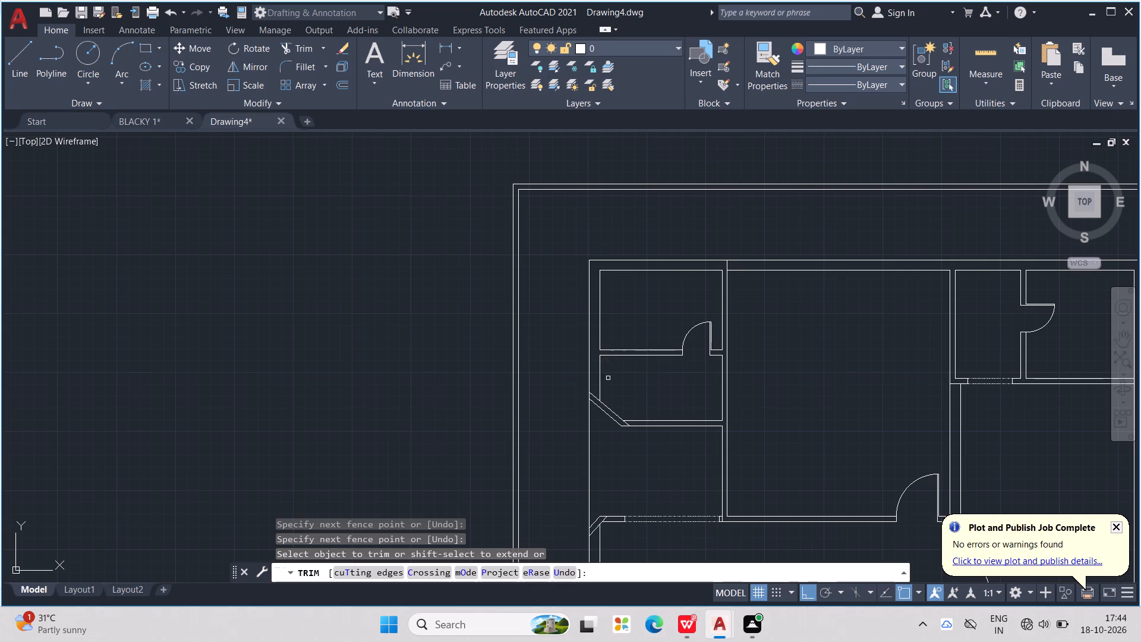
{"action": "scroll", "coordinate": [597, 404], "scroll_direction": "up", "scroll_amount": 1}
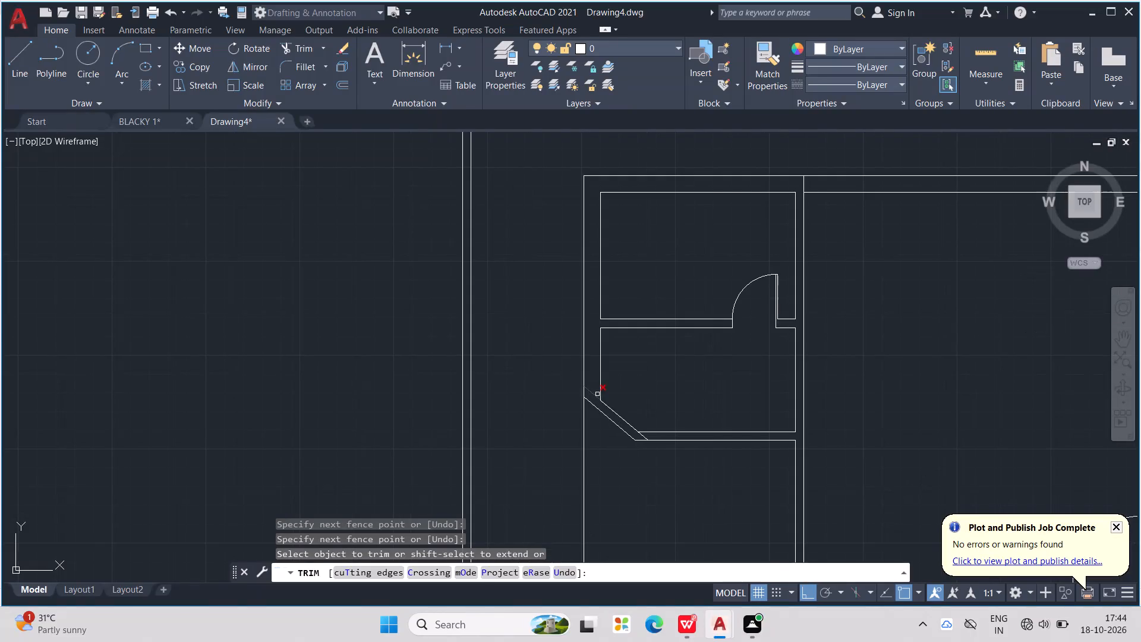
{"action": "left_click", "coordinate": [591, 394]}
{"action": "scroll", "coordinate": [591, 391], "scroll_direction": "down", "scroll_amount": 1}
{"action": "scroll", "coordinate": [632, 416], "scroll_direction": "up", "scroll_amount": 1}
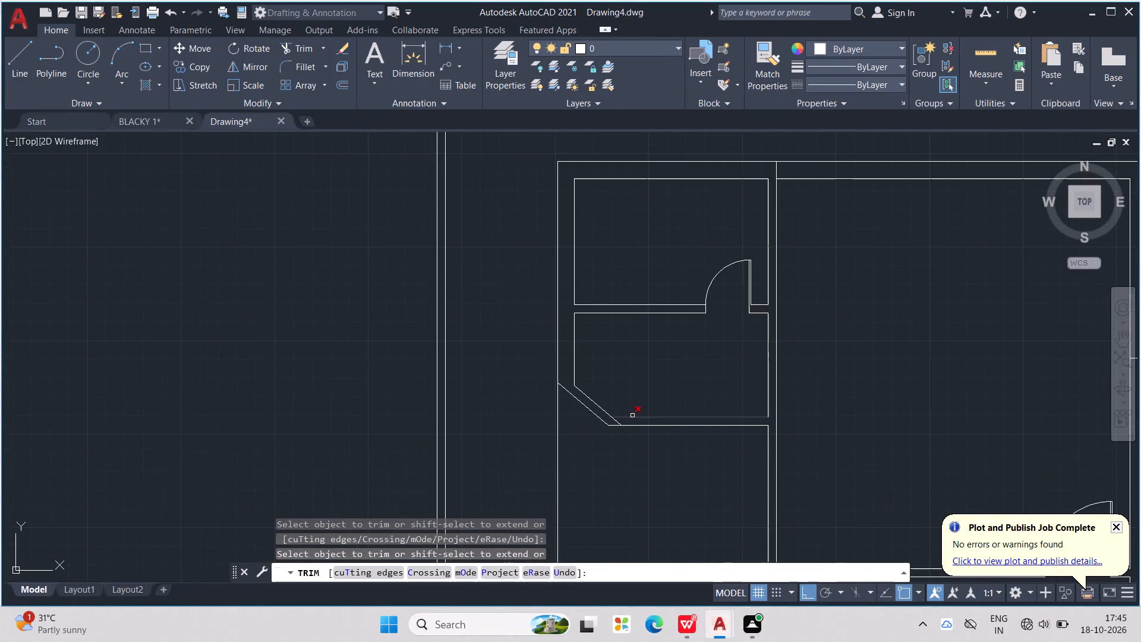
{"action": "scroll", "coordinate": [629, 418], "scroll_direction": "up", "scroll_amount": 2}
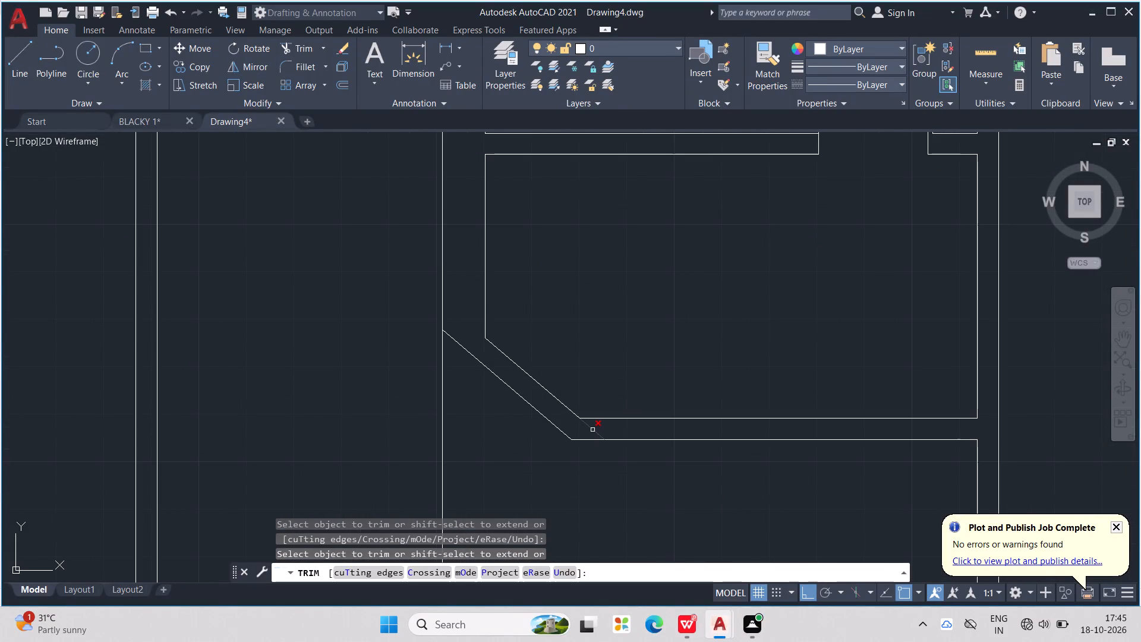
{"action": "left_click", "coordinate": [592, 430]}
{"action": "scroll", "coordinate": [601, 424], "scroll_direction": "down", "scroll_amount": 2}
{"action": "middle_click_drag", "start_coordinate": [618, 468], "coordinate": [622, 439]}
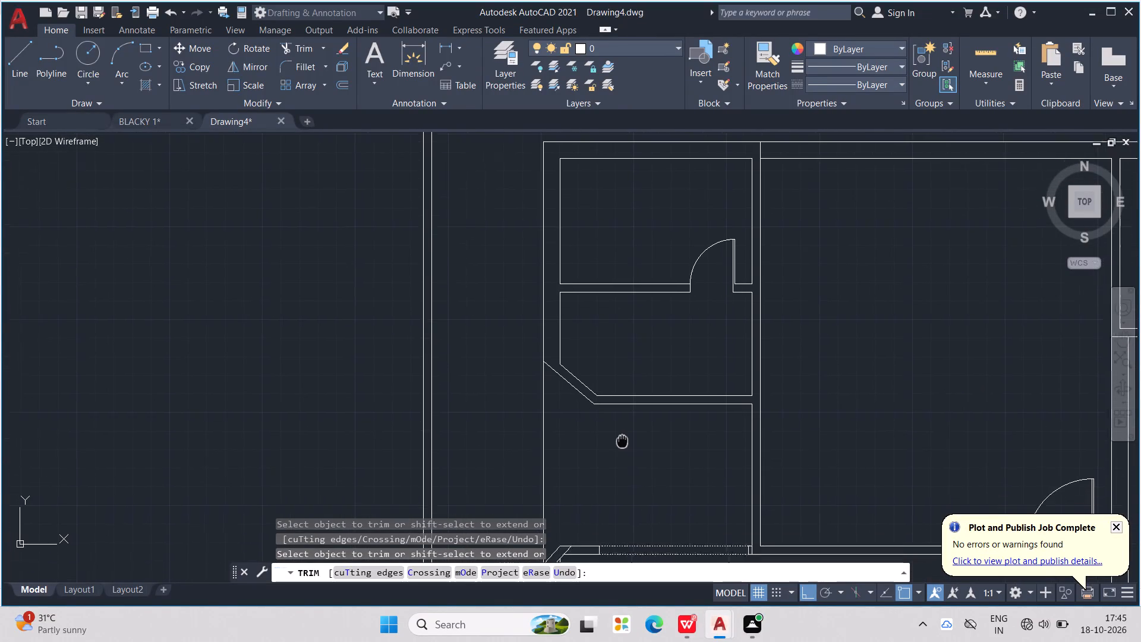
{"action": "middle_click_drag", "start_coordinate": [622, 439], "coordinate": [623, 416]}
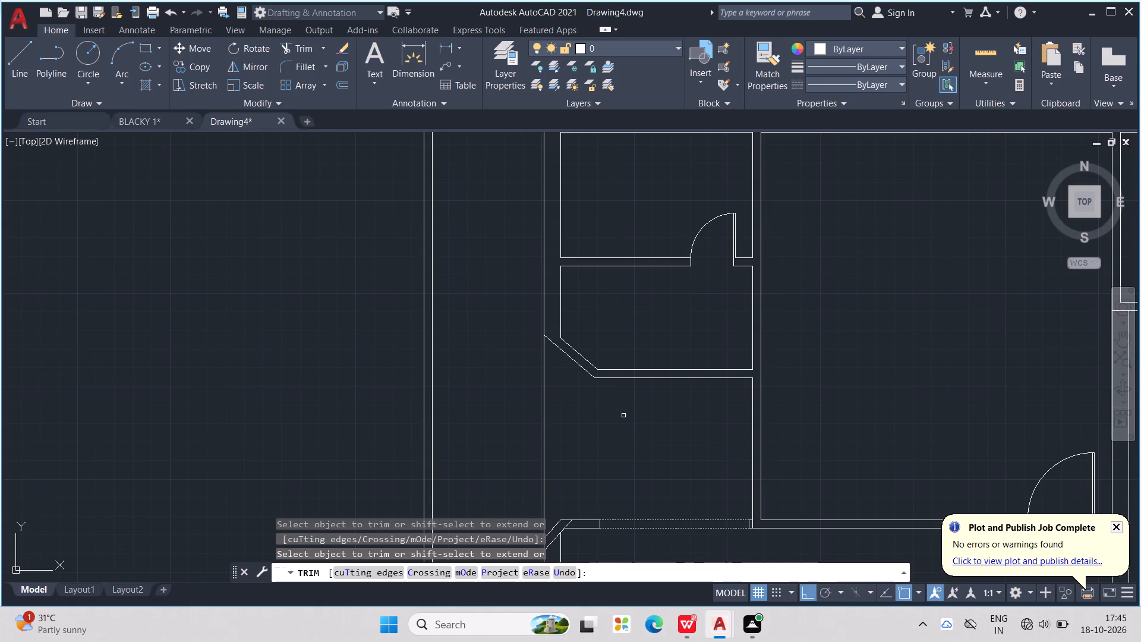
{"action": "key", "text": "Escape"}
{"action": "key", "text": "Escape"}
{"action": "key", "text": "Escape"}
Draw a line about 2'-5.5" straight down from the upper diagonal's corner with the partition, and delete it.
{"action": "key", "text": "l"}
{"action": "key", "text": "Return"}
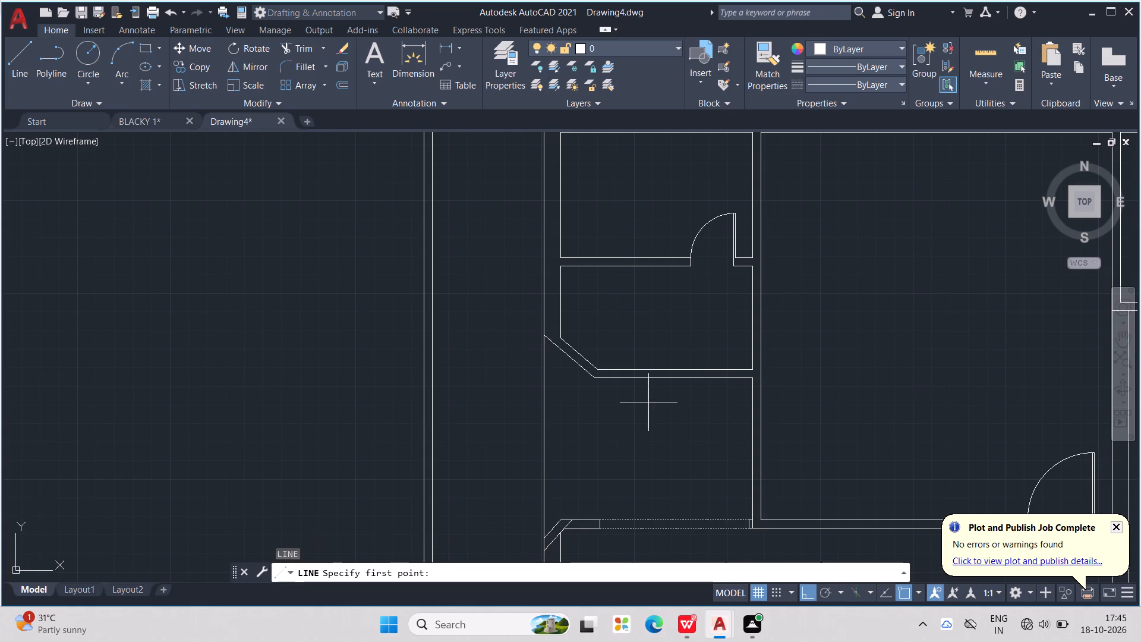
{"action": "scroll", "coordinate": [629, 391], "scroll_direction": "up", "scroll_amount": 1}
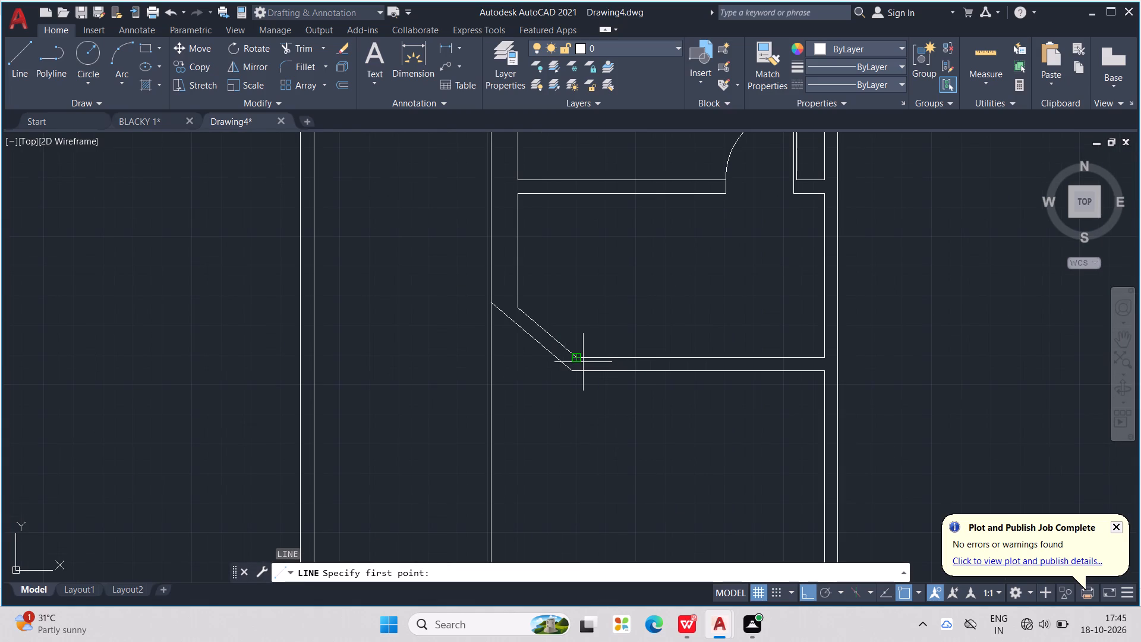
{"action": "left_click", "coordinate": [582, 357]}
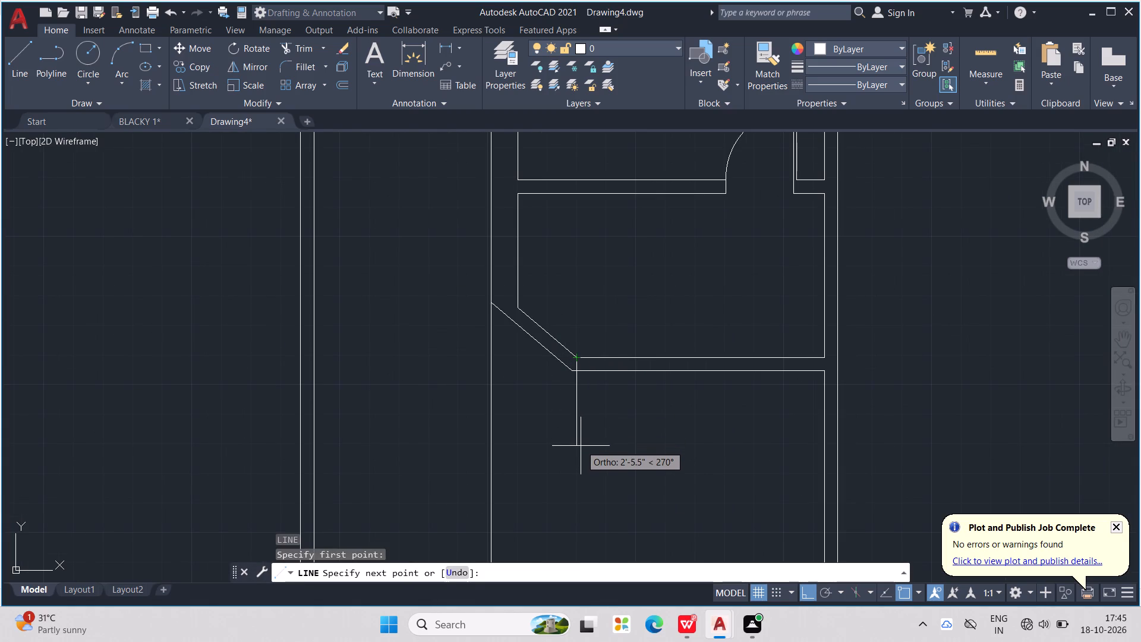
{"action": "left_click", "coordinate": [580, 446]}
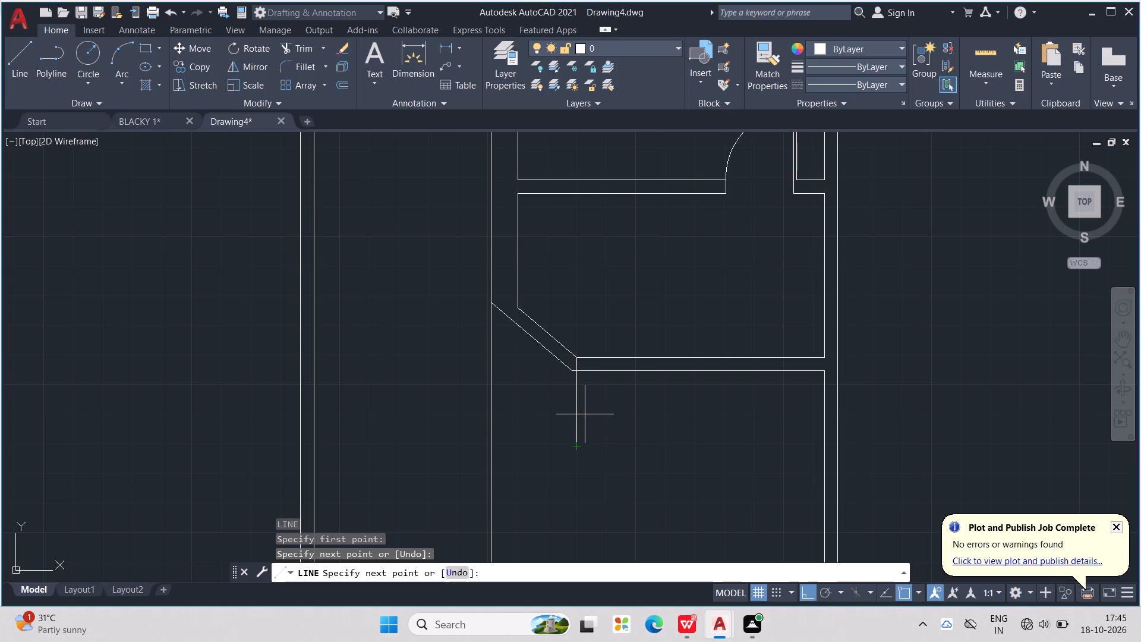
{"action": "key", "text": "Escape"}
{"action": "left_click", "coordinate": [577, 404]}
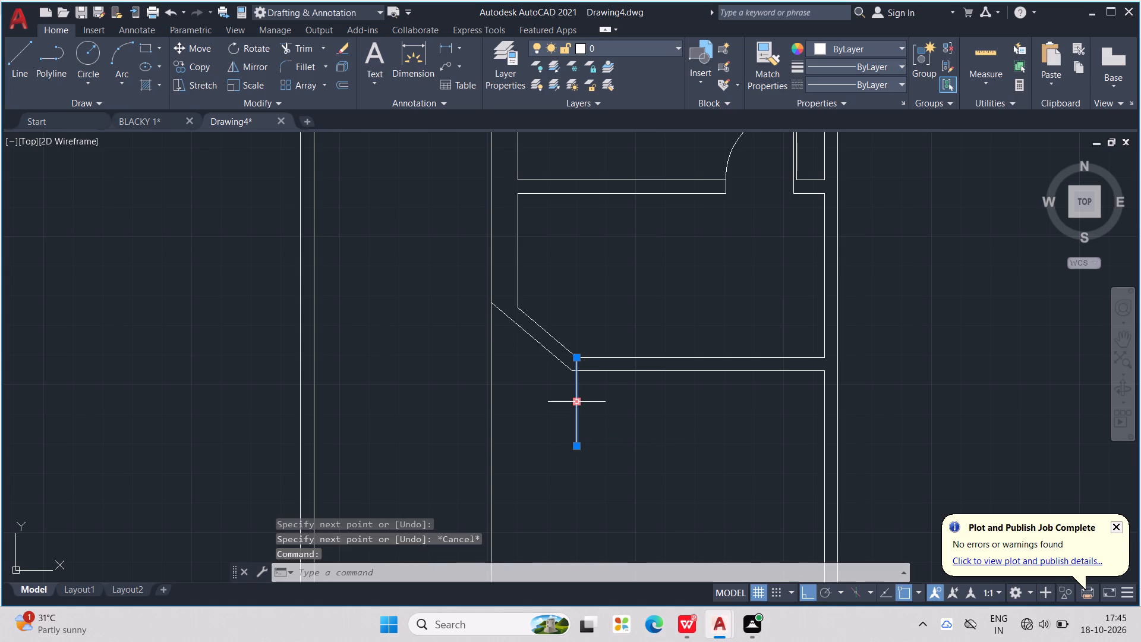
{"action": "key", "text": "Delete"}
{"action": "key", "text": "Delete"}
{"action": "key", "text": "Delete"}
Draw a stub partition 2' long and 4.5" wide straight down from the lower diagonal's corner with the partition's lower line.
{"action": "key", "text": "l"}
{"action": "key", "text": "Return"}
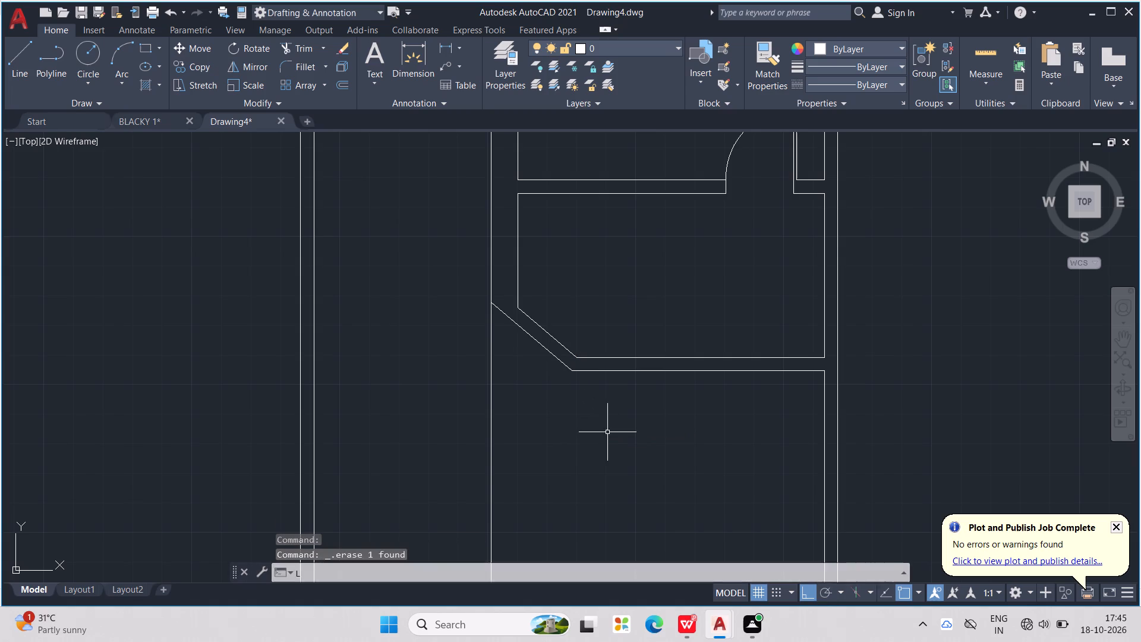
{"action": "left_click", "coordinate": [571, 373]}
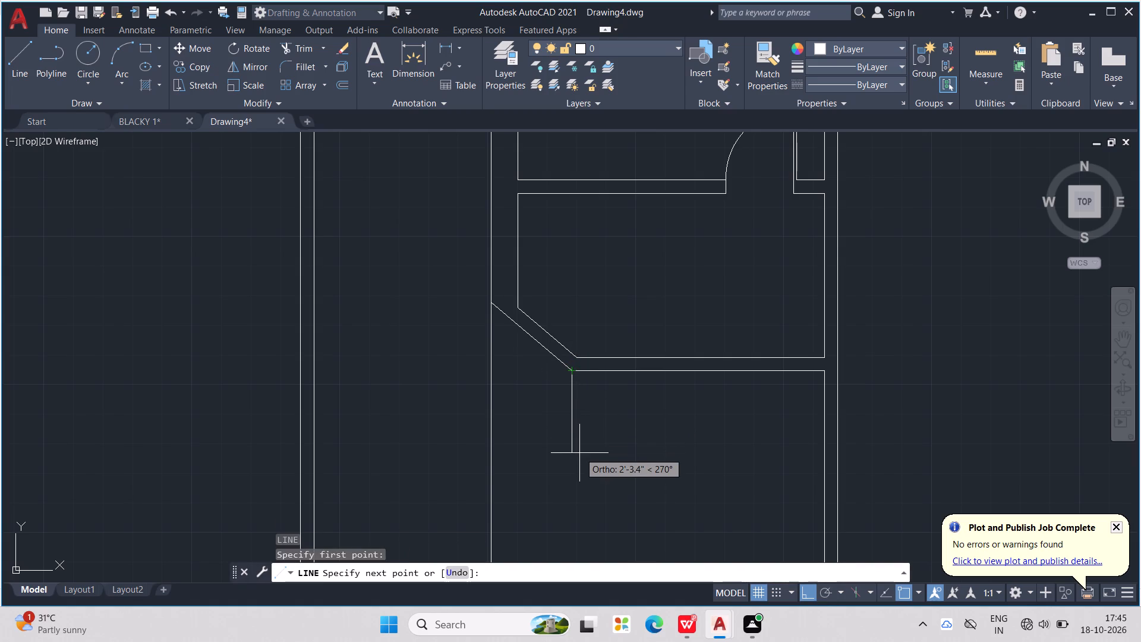
{"action": "type", "text": "2'"}
{"action": "key", "text": "Return"}
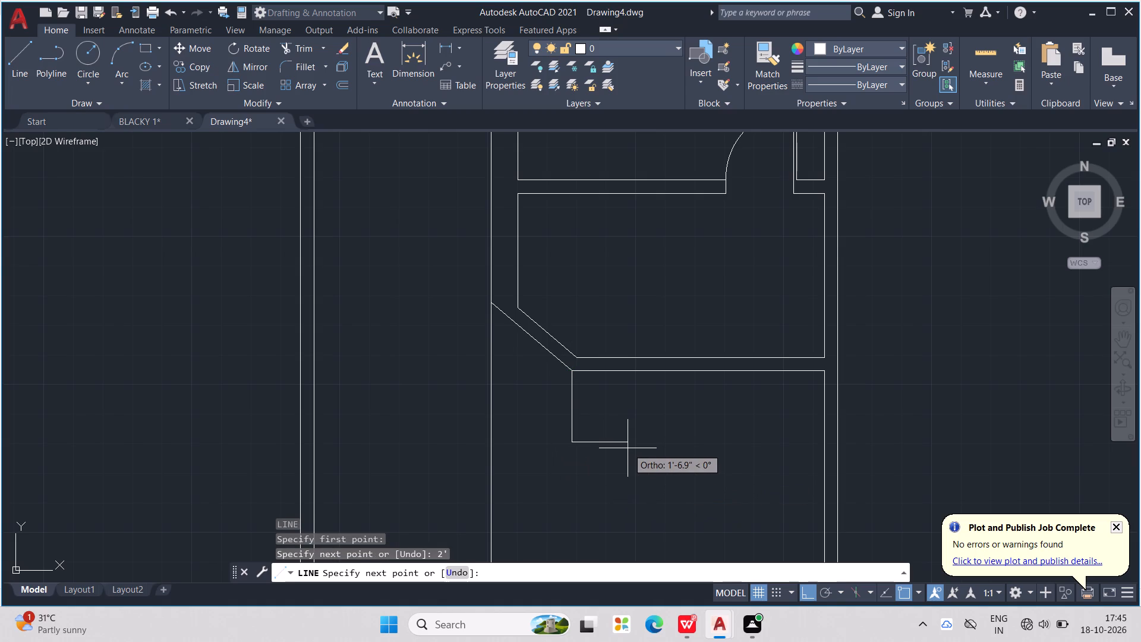
{"action": "type", "text": "4.5\""}
{"action": "key", "text": "Return"}
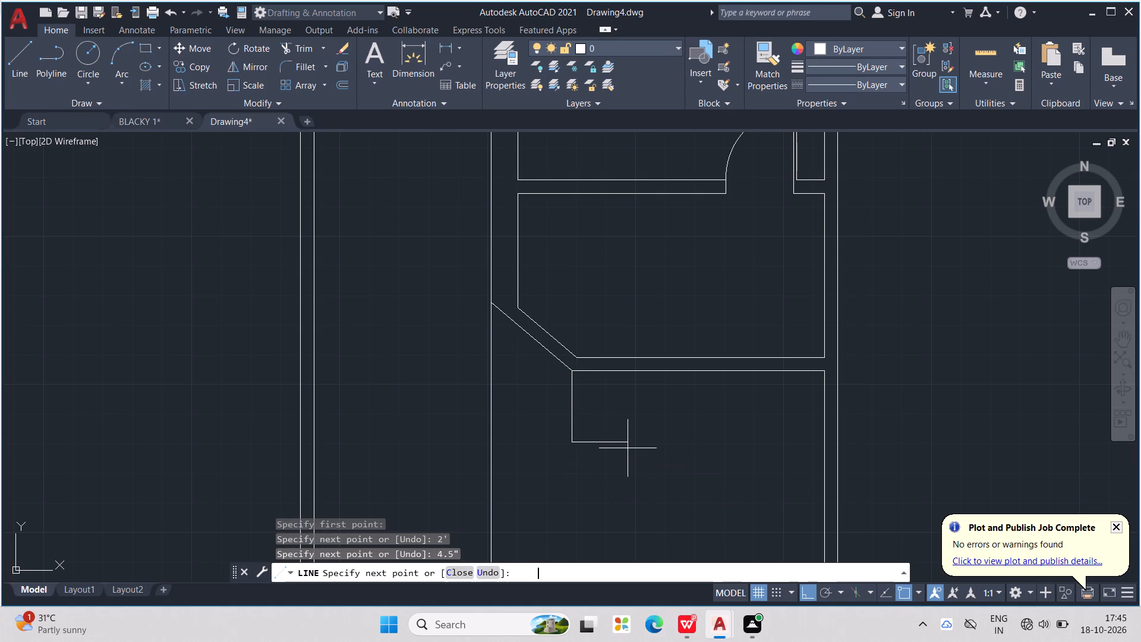
{"action": "scroll", "coordinate": [566, 355], "scroll_direction": "up", "scroll_amount": 2}
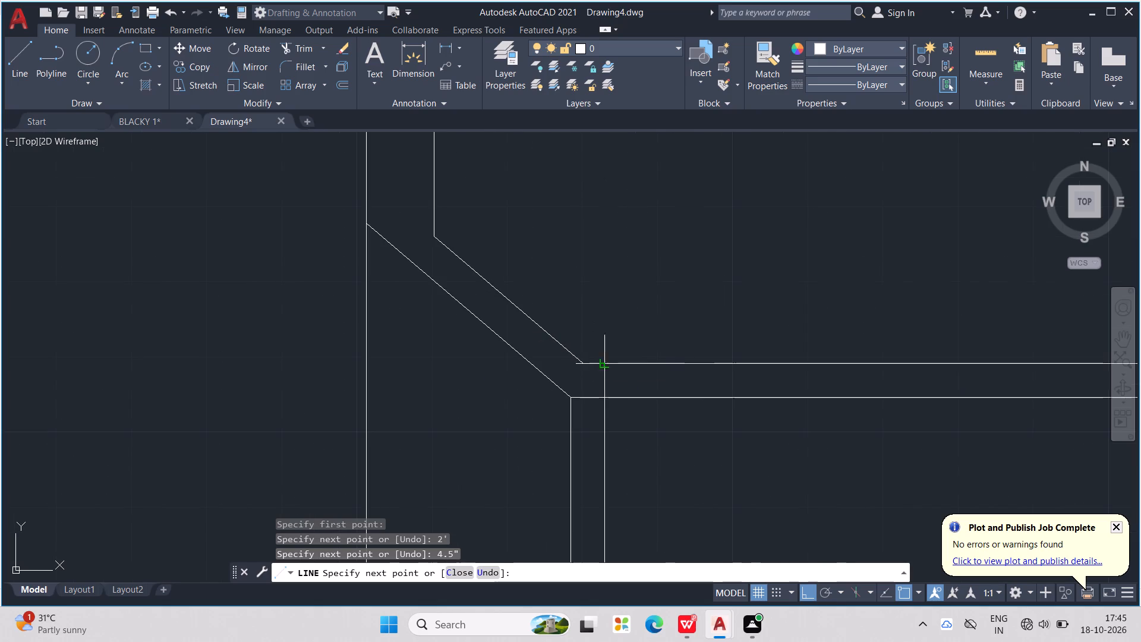
{"action": "left_click", "coordinate": [608, 396]}
{"action": "key", "text": "Escape"}
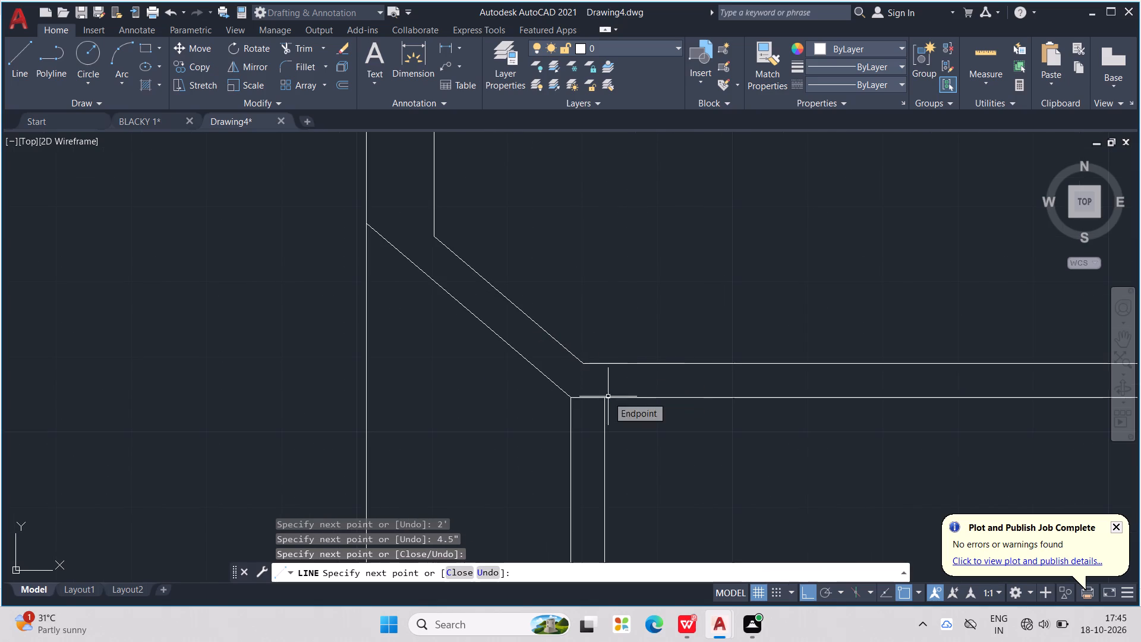
{"action": "key", "text": "Escape"}
{"action": "key", "text": "Escape"}
{"action": "key", "text": "Escape"}
{"action": "key", "text": "Escape"}
{"action": "key", "text": "Escape"}
{"action": "scroll", "coordinate": [629, 419], "scroll_direction": "down", "scroll_amount": 1}
{"action": "key", "text": "Escape"}
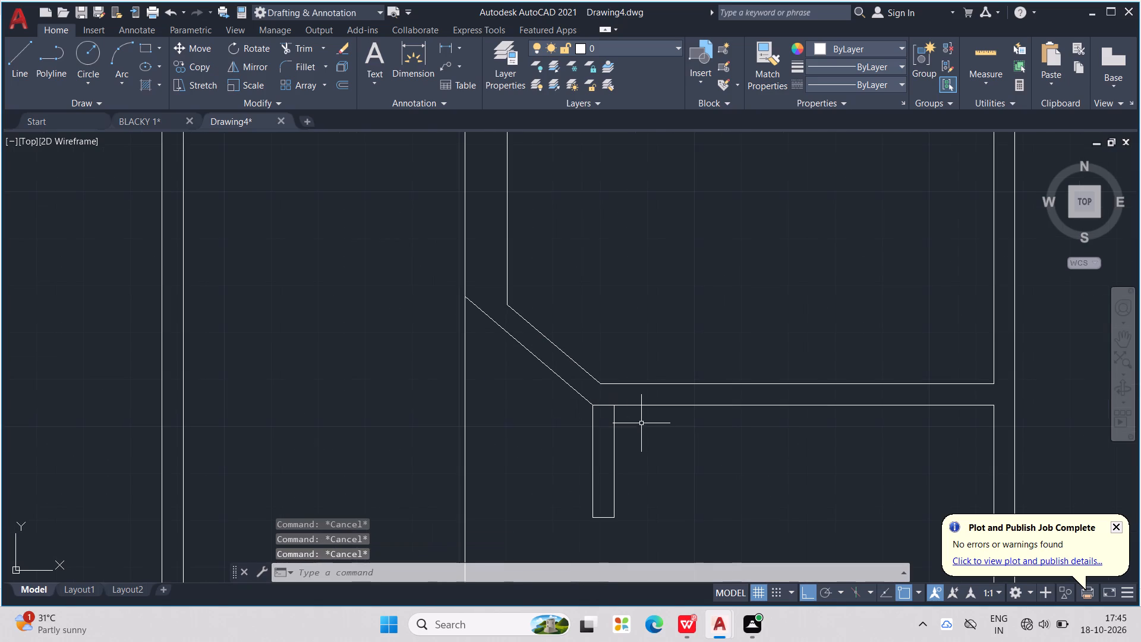
Trim the horizontal partition's lower line where it crosses the top of the 4.5" stub partition below the diagonal strip.
{"action": "key", "text": "Escape"}
{"action": "scroll", "coordinate": [674, 423], "scroll_direction": "down", "scroll_amount": 1}
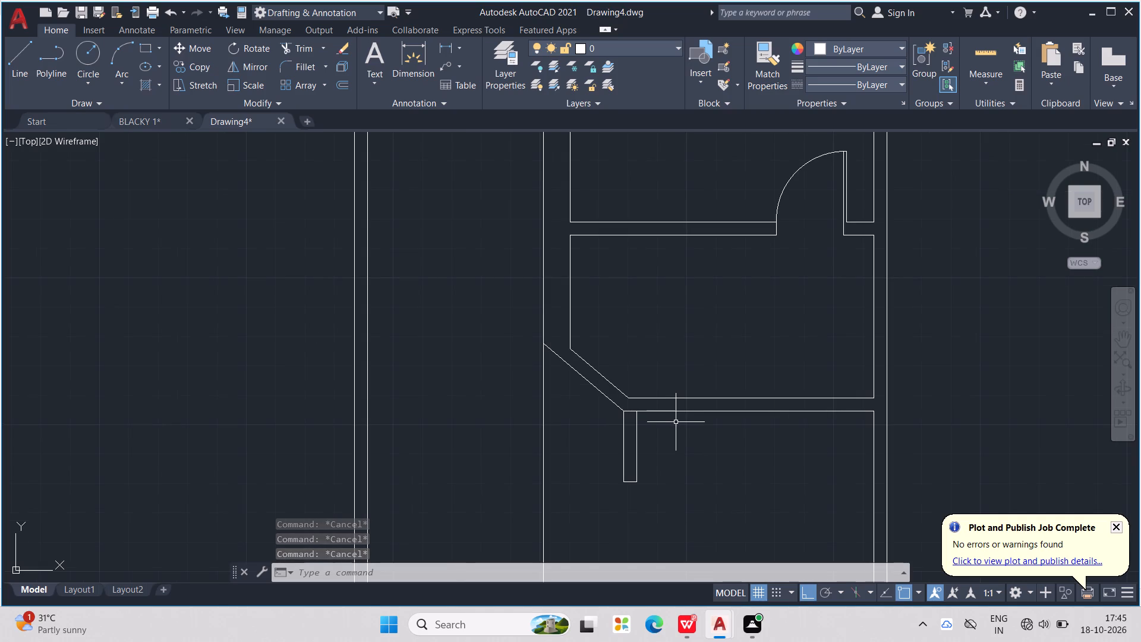
{"action": "scroll", "coordinate": [659, 413], "scroll_direction": "up", "scroll_amount": 1}
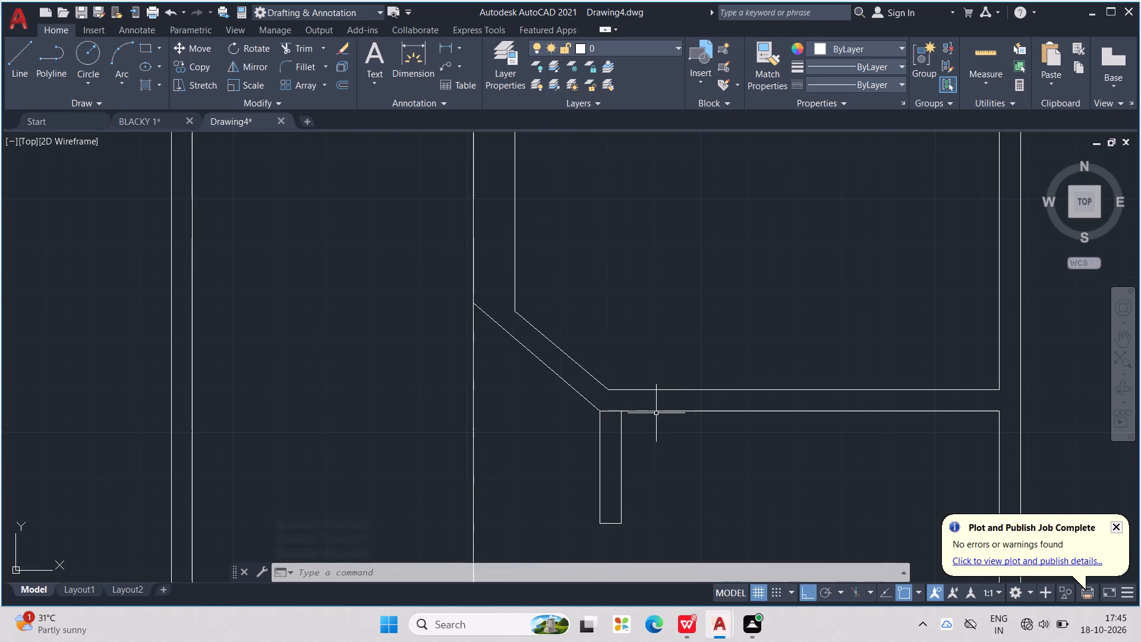
{"action": "scroll", "coordinate": [649, 426], "scroll_direction": "up", "scroll_amount": 2}
{"action": "key", "text": "Escape"}
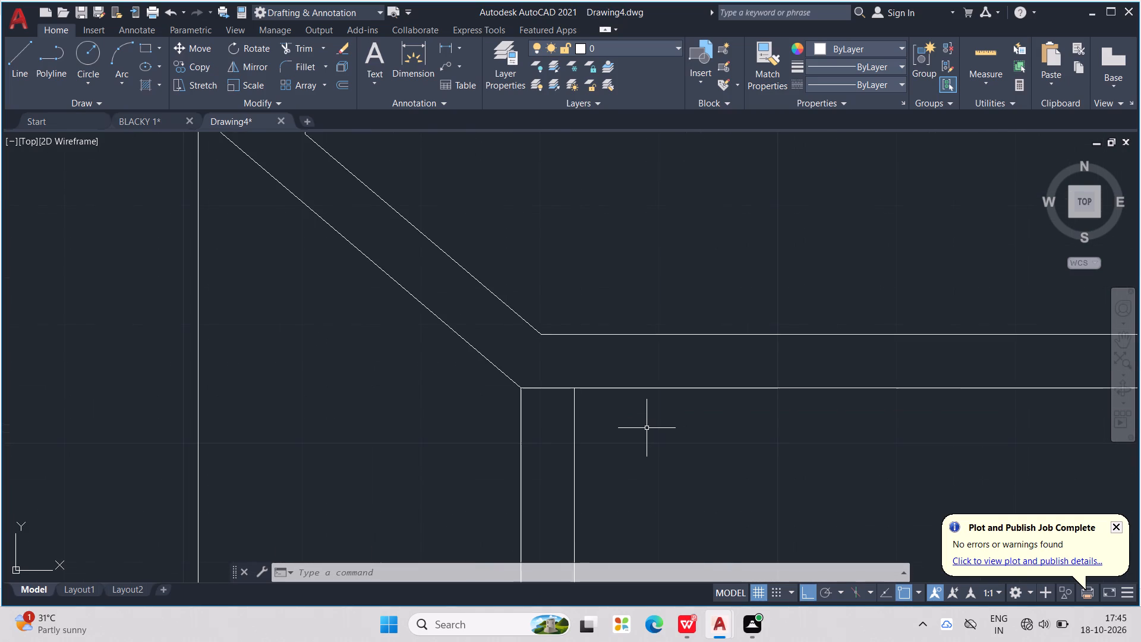
{"action": "key", "text": "Escape"}
{"action": "type", "text": "TR"}
{"action": "key", "text": "Return"}
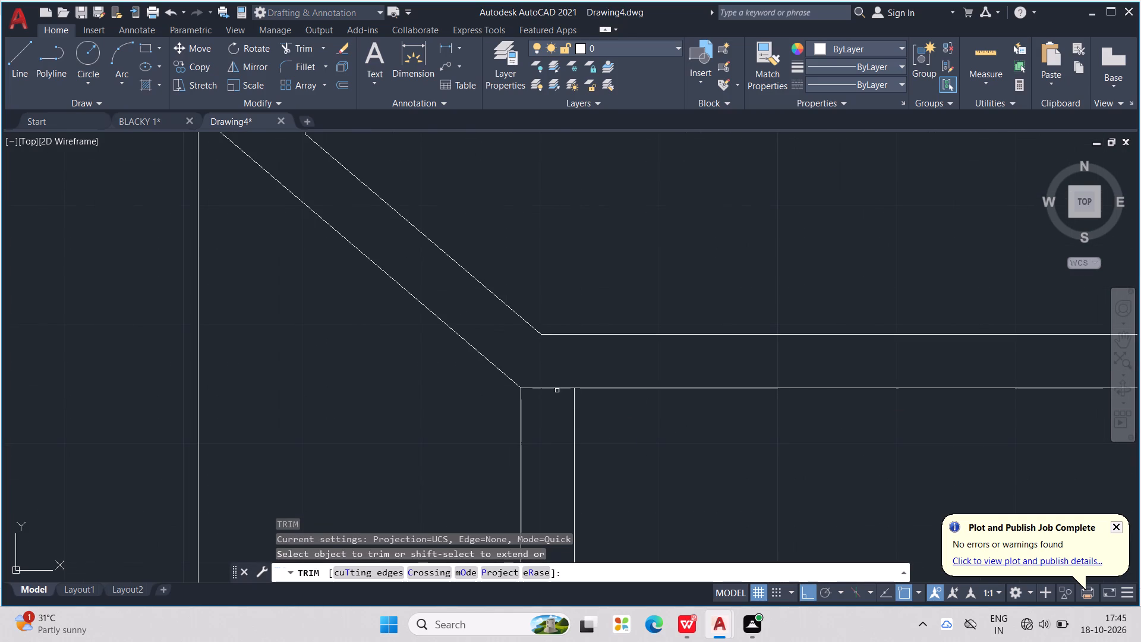
{"action": "left_click_drag", "start_coordinate": [549, 384], "coordinate": [551, 404]}
{"action": "scroll", "coordinate": [552, 404], "scroll_direction": "down", "scroll_amount": 5}
{"action": "middle_click_drag", "start_coordinate": [608, 440], "coordinate": [694, 364]}
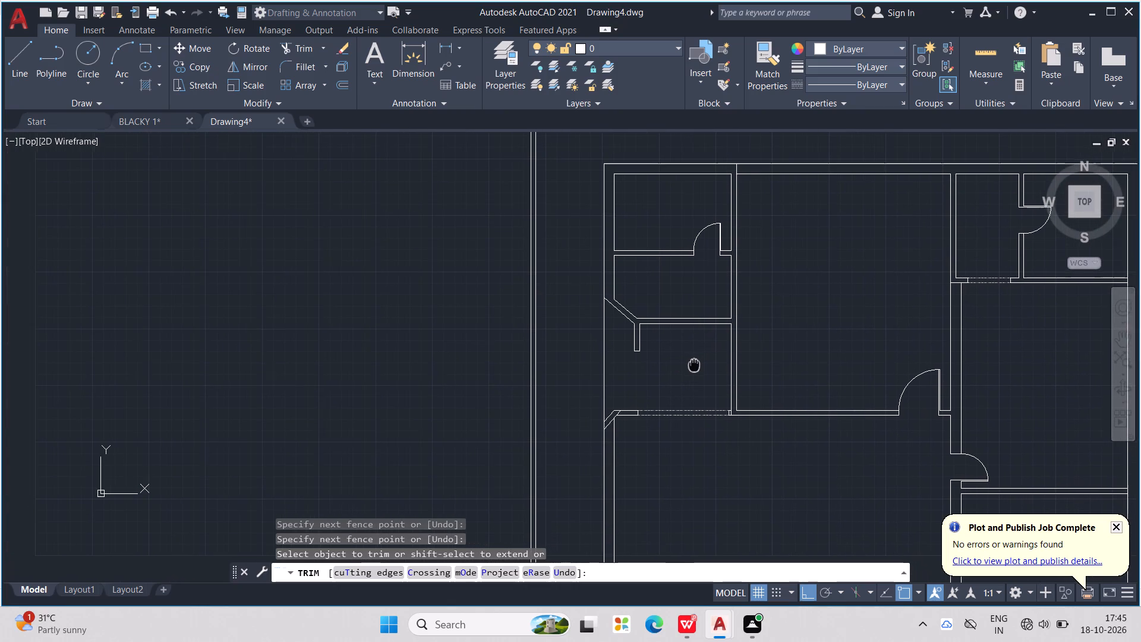
{"action": "middle_click_drag", "start_coordinate": [694, 364], "coordinate": [696, 376]}
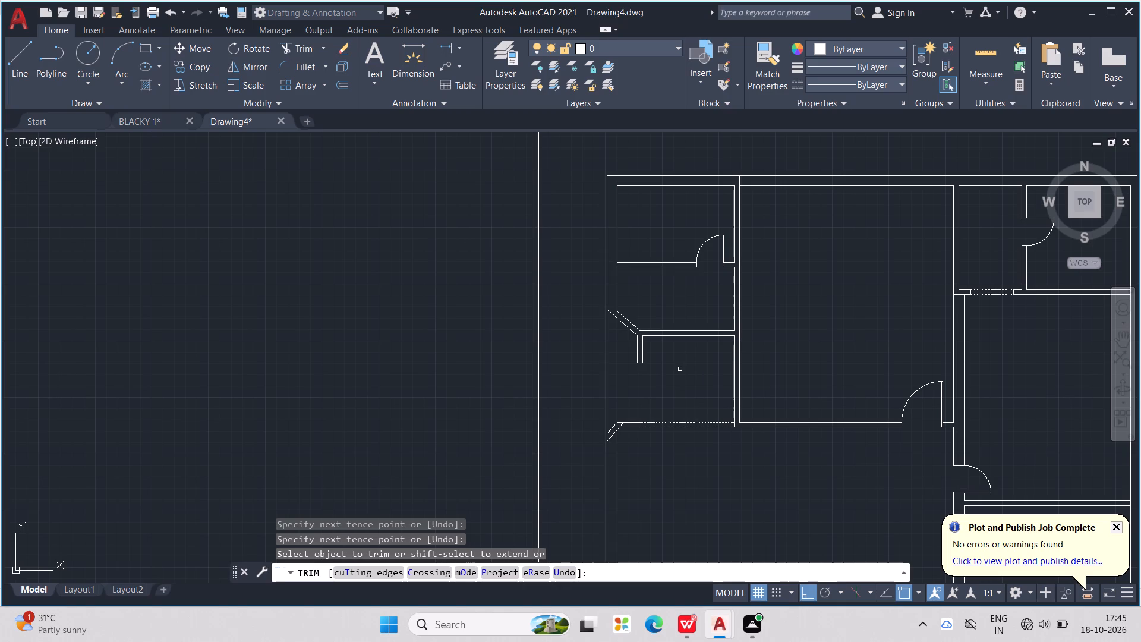
{"action": "key", "text": "Escape"}
{"action": "key", "text": "Escape"}
{"action": "key", "text": "Escape"}
{"action": "key", "text": "Escape"}
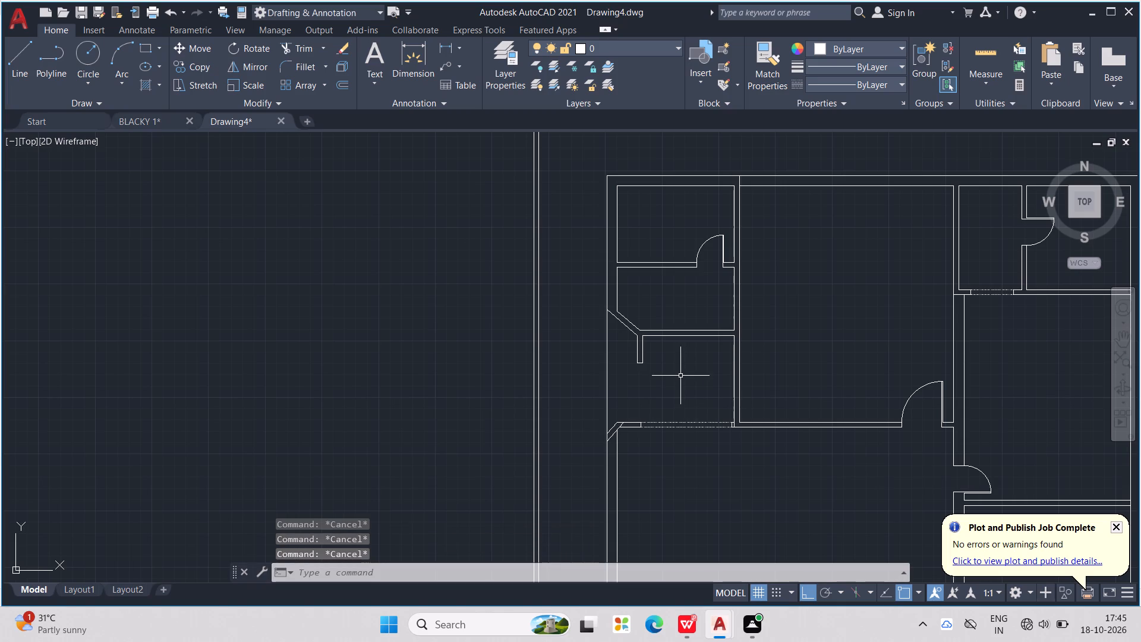
Draw a vertical line from the stub's lower-left corner straight down to the upper line of the partition with the dashed opening.
{"action": "key", "text": "l"}
{"action": "key", "text": "Return"}
{"action": "scroll", "coordinate": [671, 379], "scroll_direction": "up", "scroll_amount": 2}
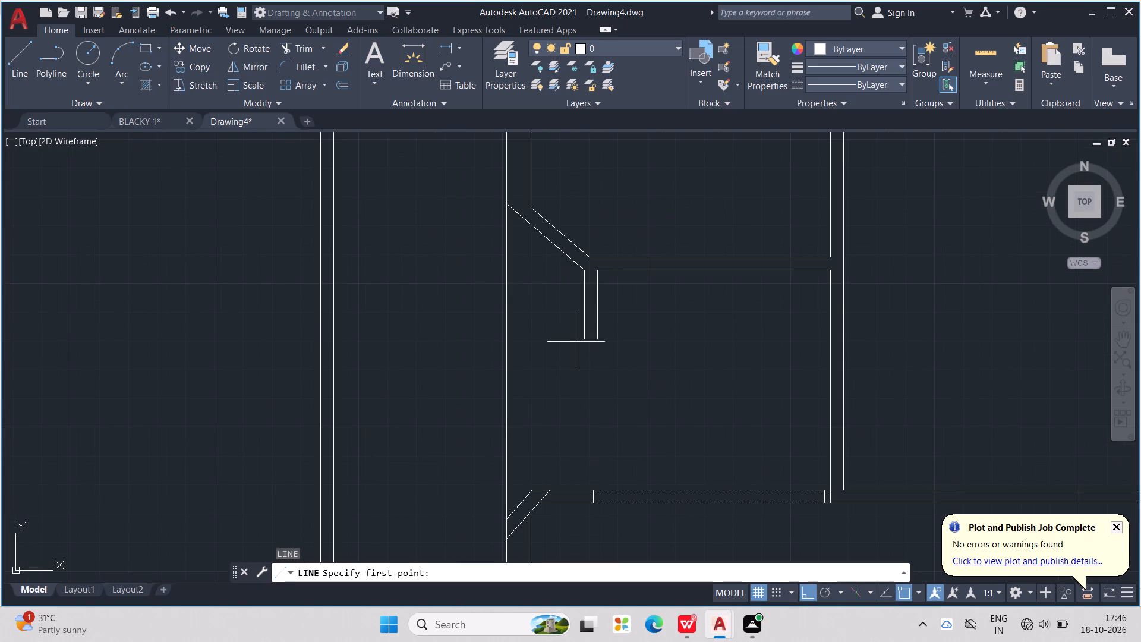
{"action": "left_click", "coordinate": [581, 337]}
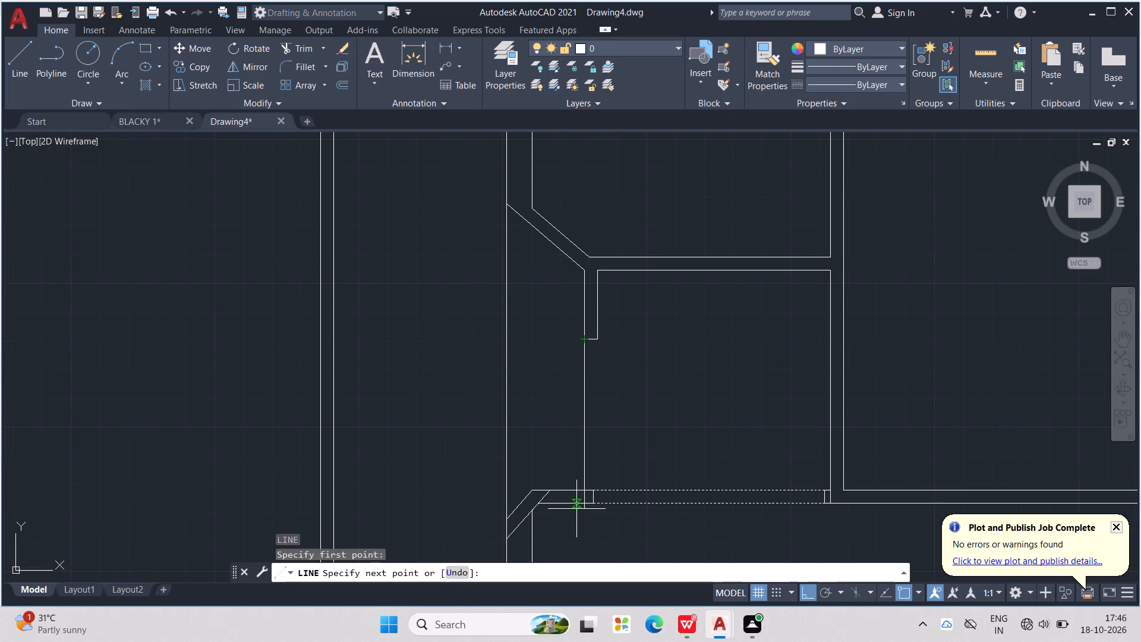
{"action": "scroll", "coordinate": [576, 503], "scroll_direction": "up", "scroll_amount": 2}
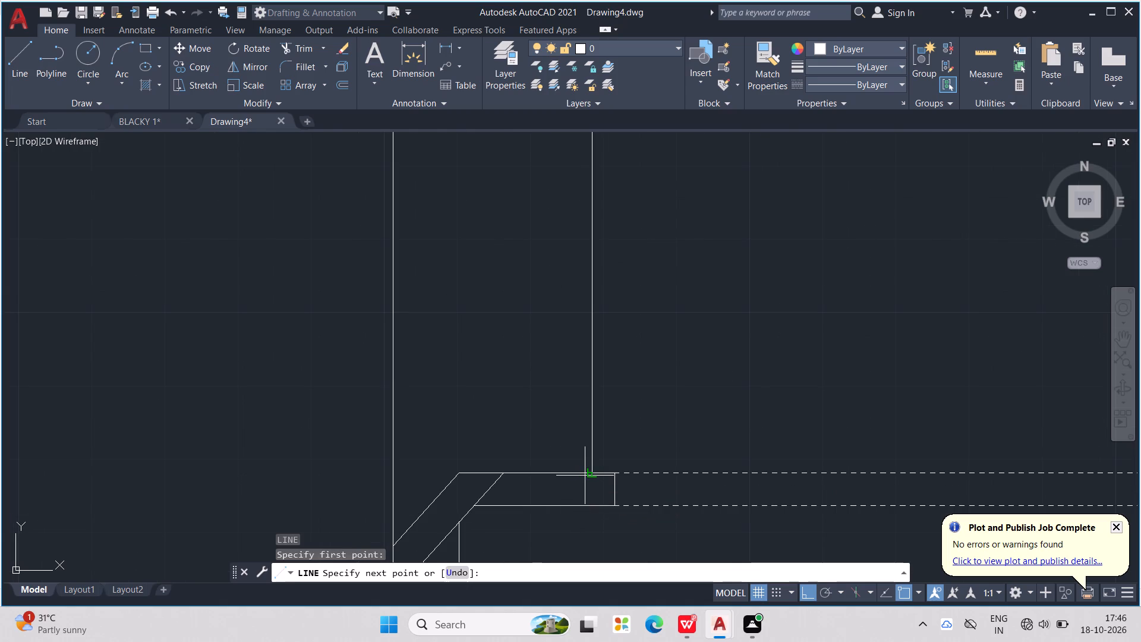
{"action": "scroll", "coordinate": [588, 475], "scroll_direction": "up", "scroll_amount": 2}
{"action": "left_click", "coordinate": [592, 470]}
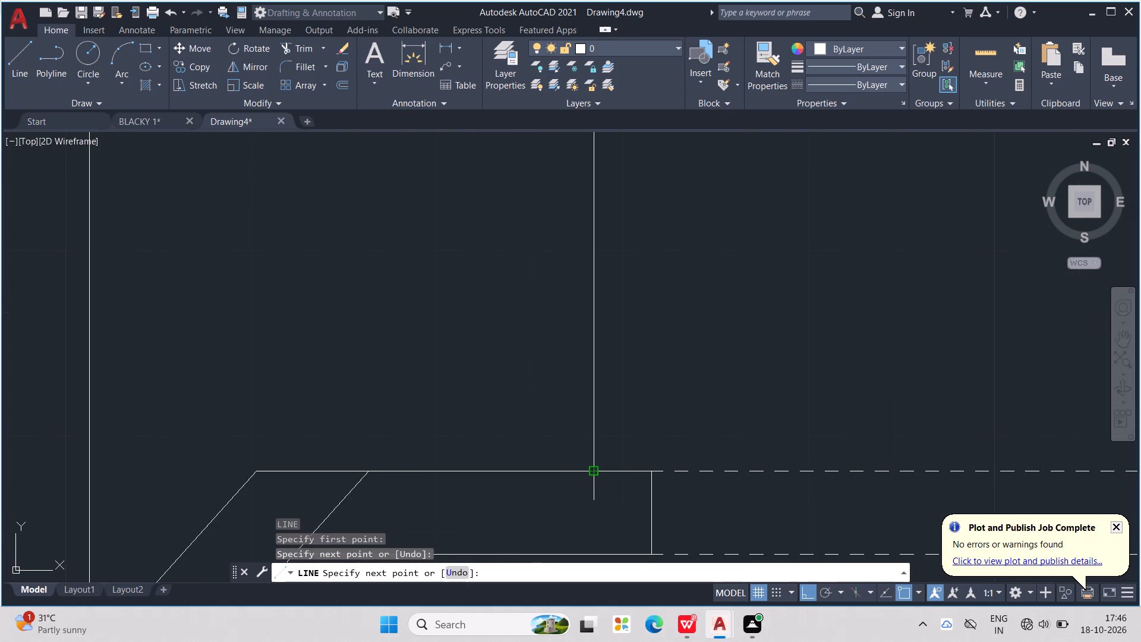
{"action": "scroll", "coordinate": [596, 468], "scroll_direction": "down", "scroll_amount": 2}
{"action": "key", "text": "Escape"}
Delete both diagonal lines of the lower strip between the left-hand wall and the partition with the dashed opening.
{"action": "scroll", "coordinate": [535, 443], "scroll_direction": "down", "scroll_amount": 1}
{"action": "middle_click_drag", "start_coordinate": [535, 442], "coordinate": [682, 396]}
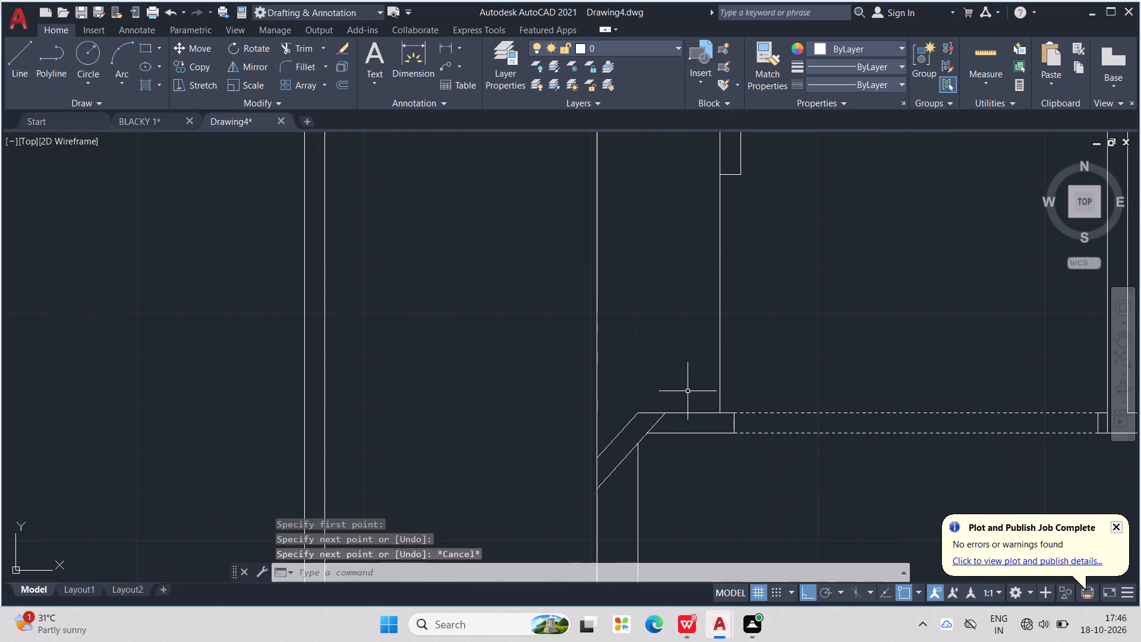
{"action": "left_click_drag", "start_coordinate": [683, 388], "coordinate": [649, 496]}
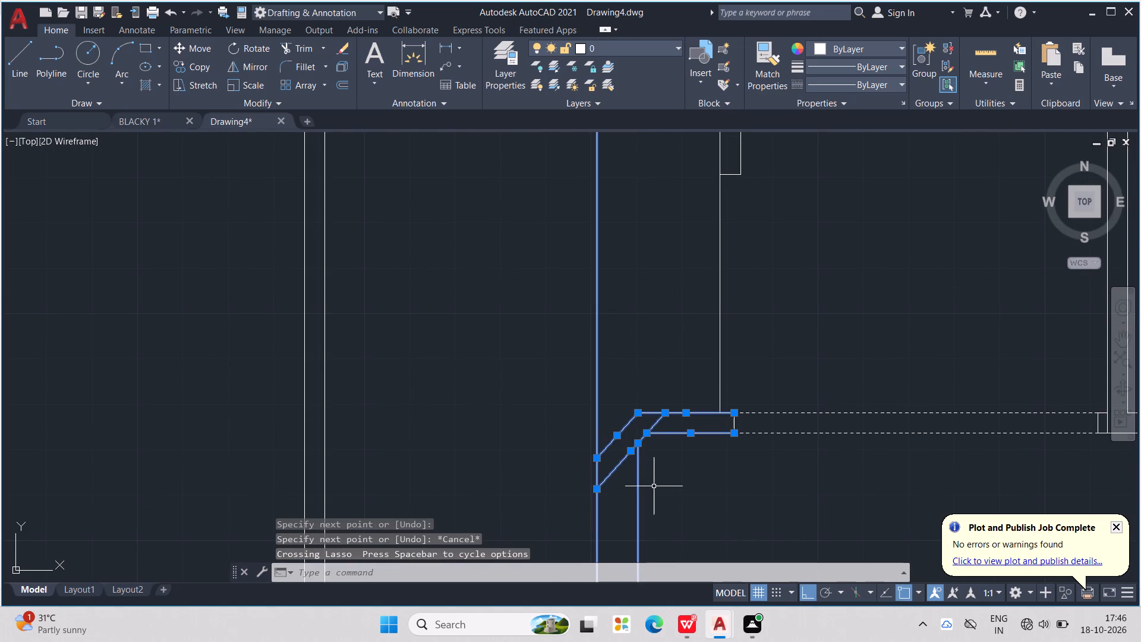
{"action": "key", "text": "Escape"}
{"action": "key", "text": "Escape"}
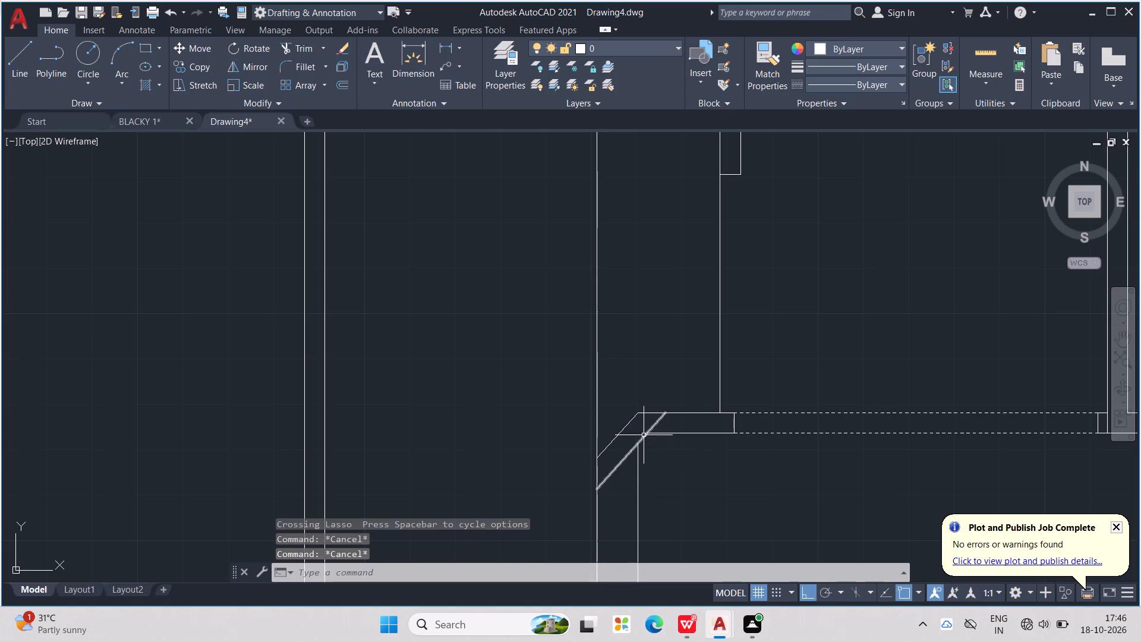
{"action": "left_click", "coordinate": [644, 435]}
{"action": "left_click", "coordinate": [625, 423]}
{"action": "left_click", "coordinate": [627, 425]}
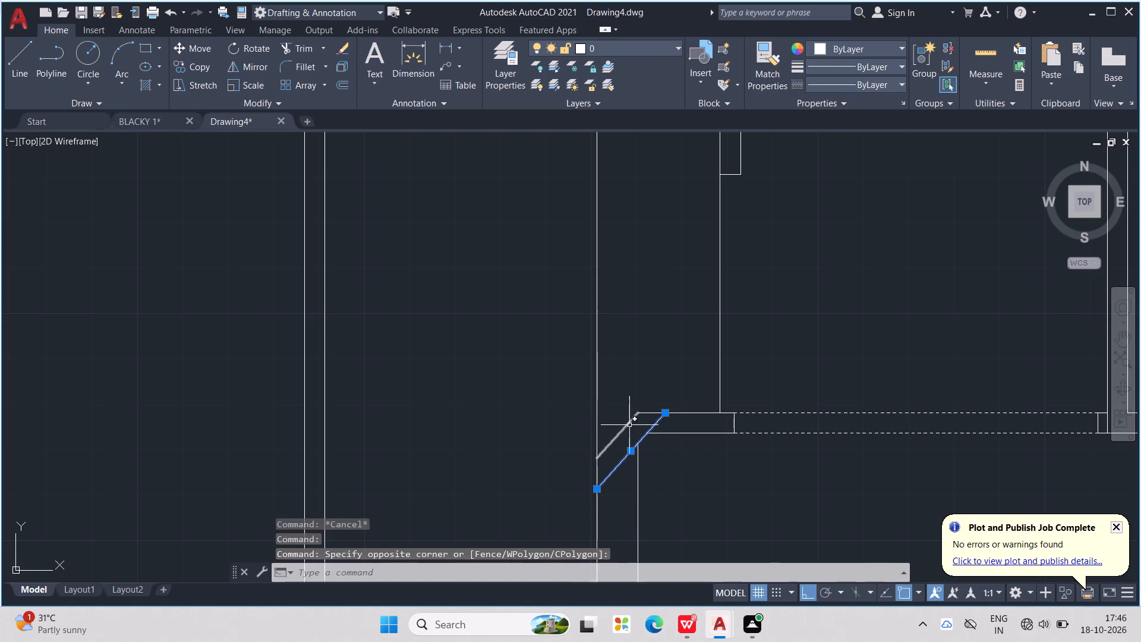
{"action": "left_click", "coordinate": [631, 424]}
{"action": "key", "text": "Delete"}
{"action": "key", "text": "Delete"}
{"action": "key", "text": "Delete"}
{"action": "key", "text": "Delete"}
{"action": "key", "text": "Delete"}
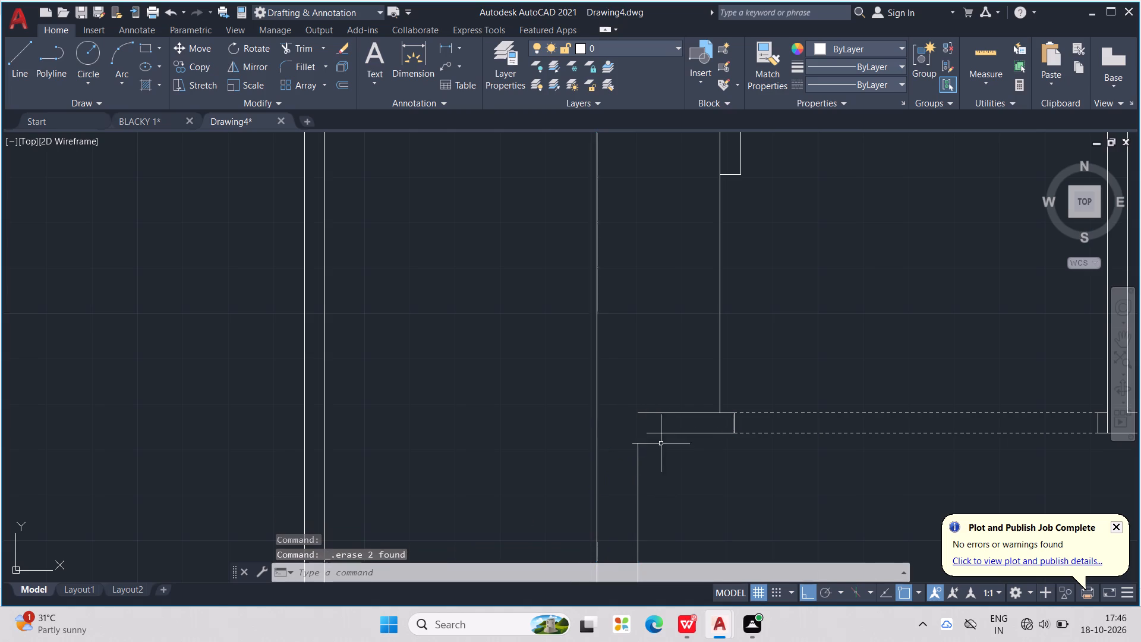
Square the corner by extending the partition's upper line to the outer wall line and filleting its lower line with the inner wall line.
{"action": "key", "text": "Escape"}
{"action": "type", "text": "EX"}
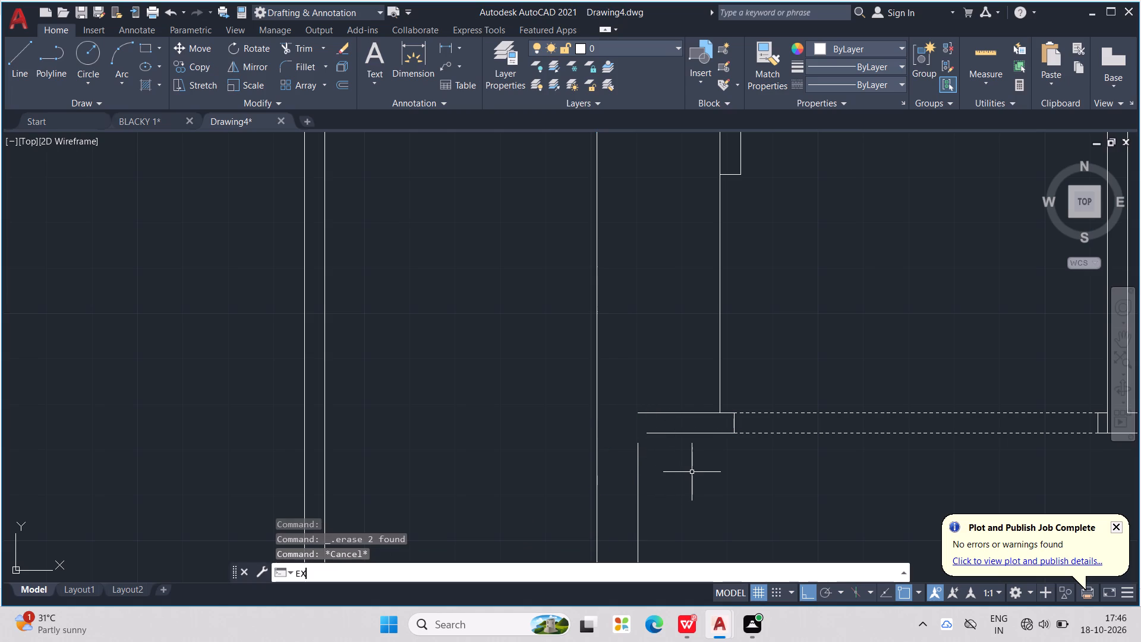
{"action": "key", "text": "Return"}
{"action": "left_click", "coordinate": [655, 411]}
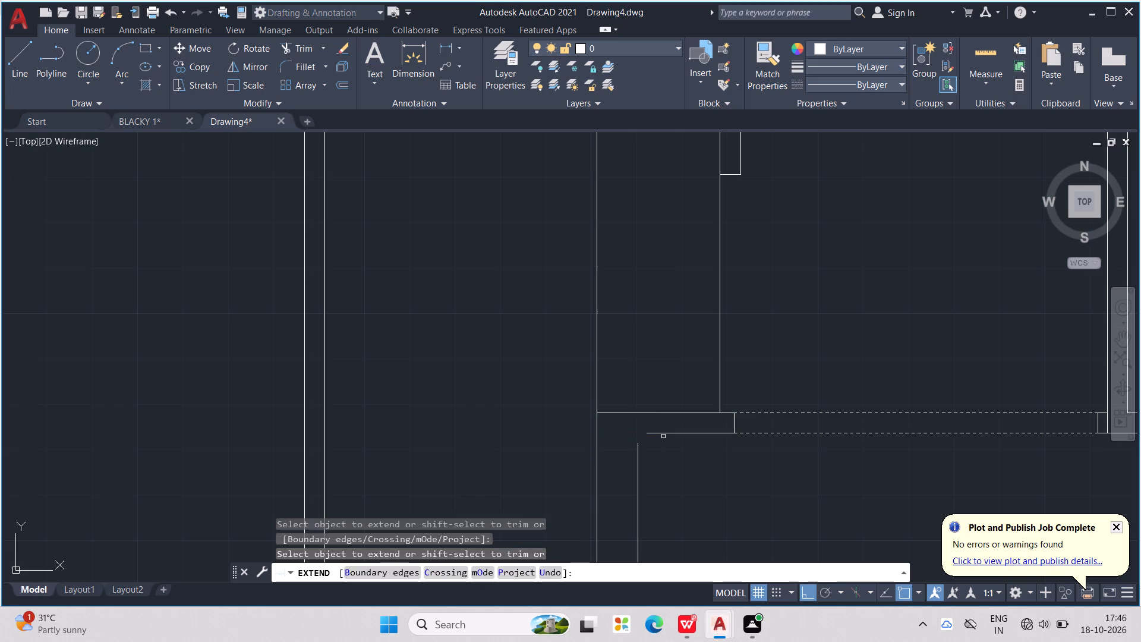
{"action": "left_click", "coordinate": [288, 62]}
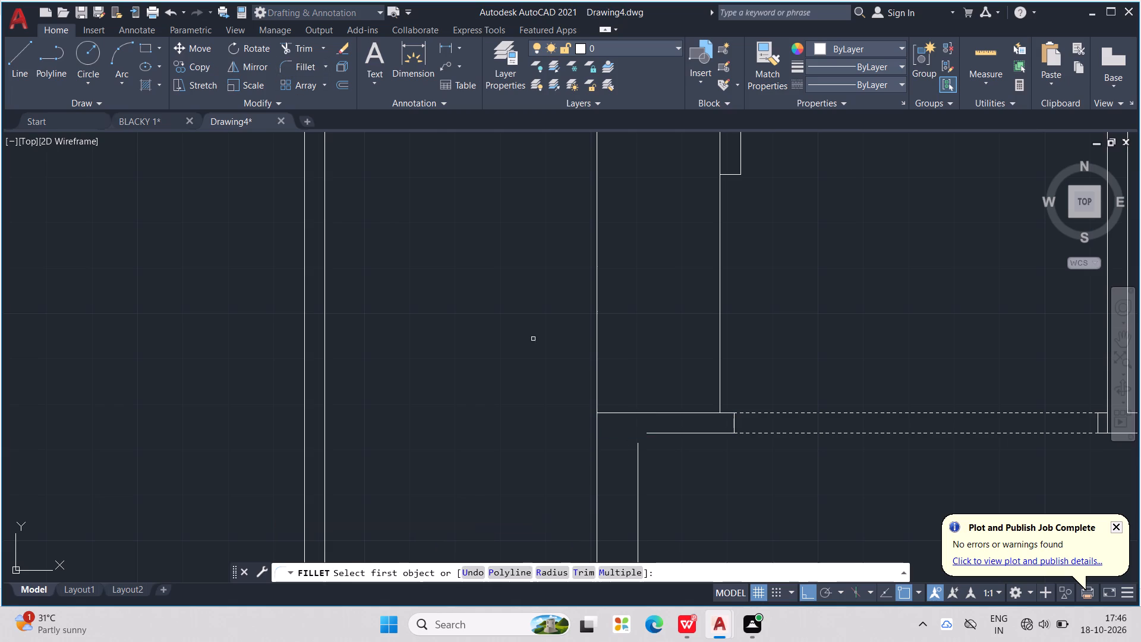
{"action": "left_click", "coordinate": [704, 435]}
{"action": "left_click", "coordinate": [638, 460]}
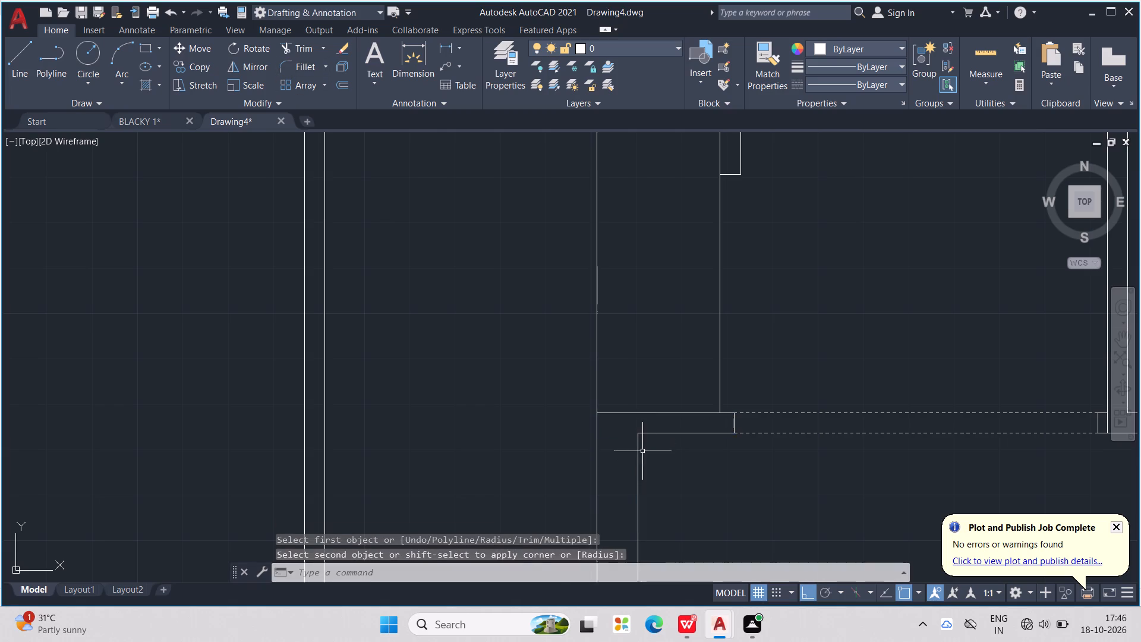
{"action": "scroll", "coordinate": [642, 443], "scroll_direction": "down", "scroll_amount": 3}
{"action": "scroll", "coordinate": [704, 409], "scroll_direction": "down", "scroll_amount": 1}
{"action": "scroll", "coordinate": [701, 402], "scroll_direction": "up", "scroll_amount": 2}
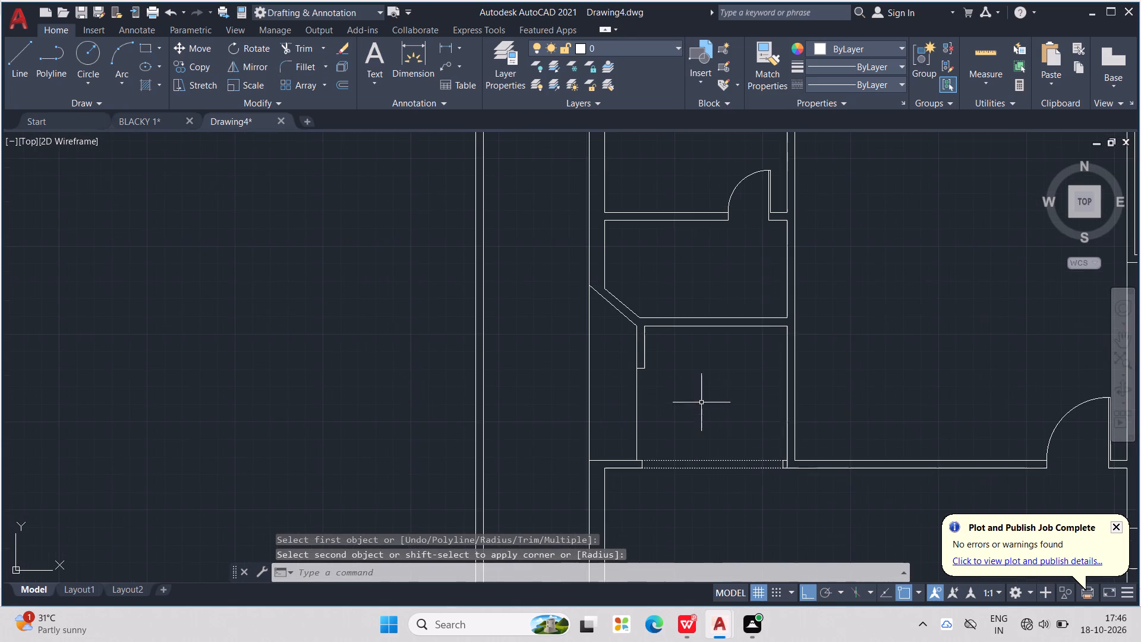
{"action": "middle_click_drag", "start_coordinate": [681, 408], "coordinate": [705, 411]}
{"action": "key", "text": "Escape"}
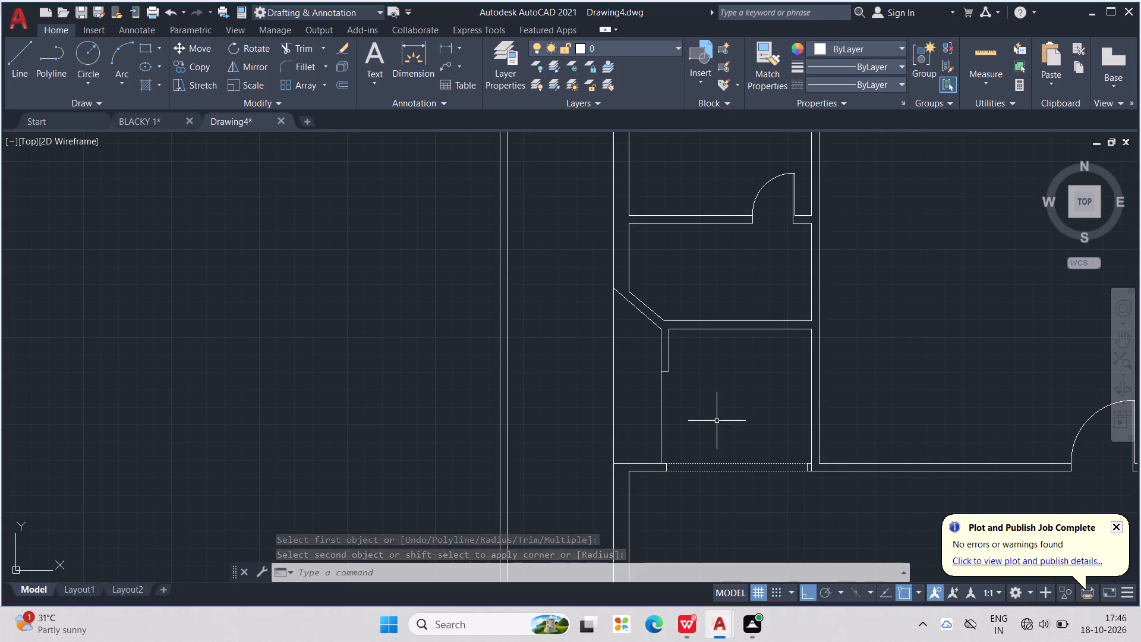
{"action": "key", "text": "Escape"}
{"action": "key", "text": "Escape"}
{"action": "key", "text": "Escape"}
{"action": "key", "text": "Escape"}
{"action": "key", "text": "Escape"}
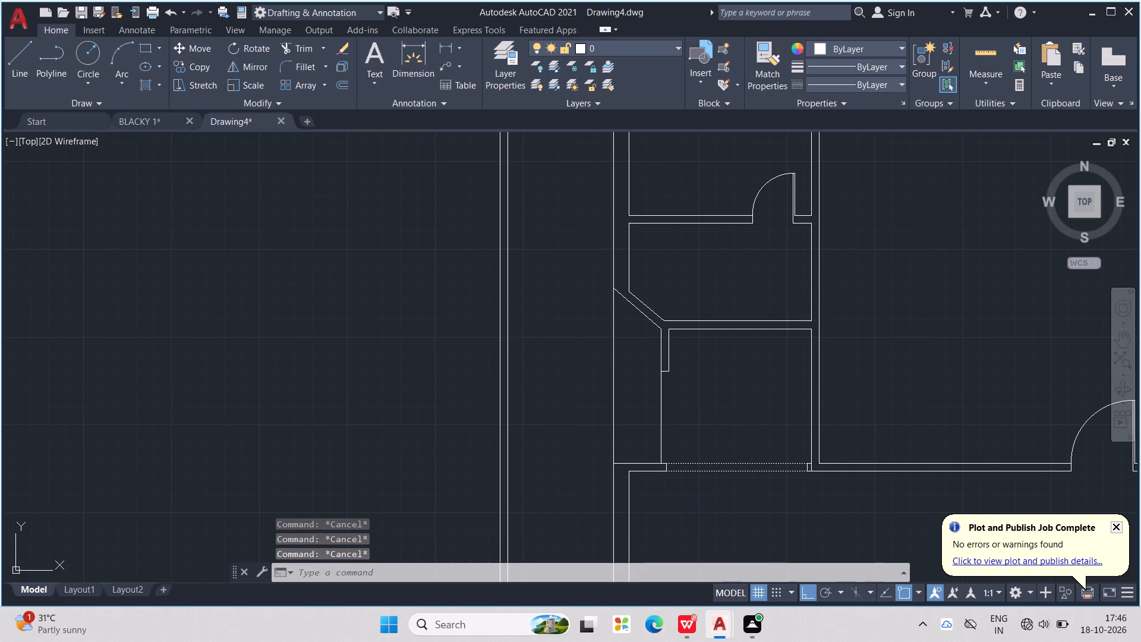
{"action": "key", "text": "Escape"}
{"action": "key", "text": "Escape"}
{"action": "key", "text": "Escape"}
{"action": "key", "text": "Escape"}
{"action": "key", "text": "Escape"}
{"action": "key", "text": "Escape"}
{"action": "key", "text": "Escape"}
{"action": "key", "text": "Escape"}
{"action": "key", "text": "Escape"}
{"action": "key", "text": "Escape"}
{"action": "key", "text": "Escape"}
Draw a diagonal line from the new vertical line's foot down to the left-hand wall's outer line.
{"action": "middle_click_drag", "start_coordinate": [698, 446], "coordinate": [708, 368]}
{"action": "key", "text": "Escape"}
{"action": "key", "text": "Escape"}
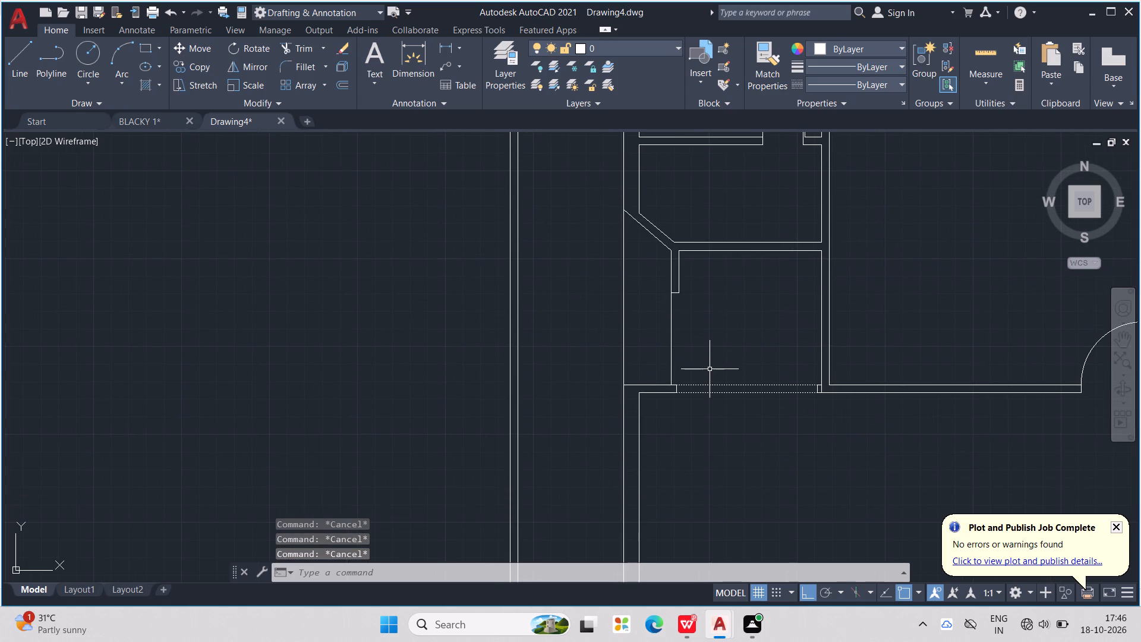
{"action": "key", "text": "l"}
{"action": "key", "text": "Return"}
{"action": "scroll", "coordinate": [714, 377], "scroll_direction": "up", "scroll_amount": 2}
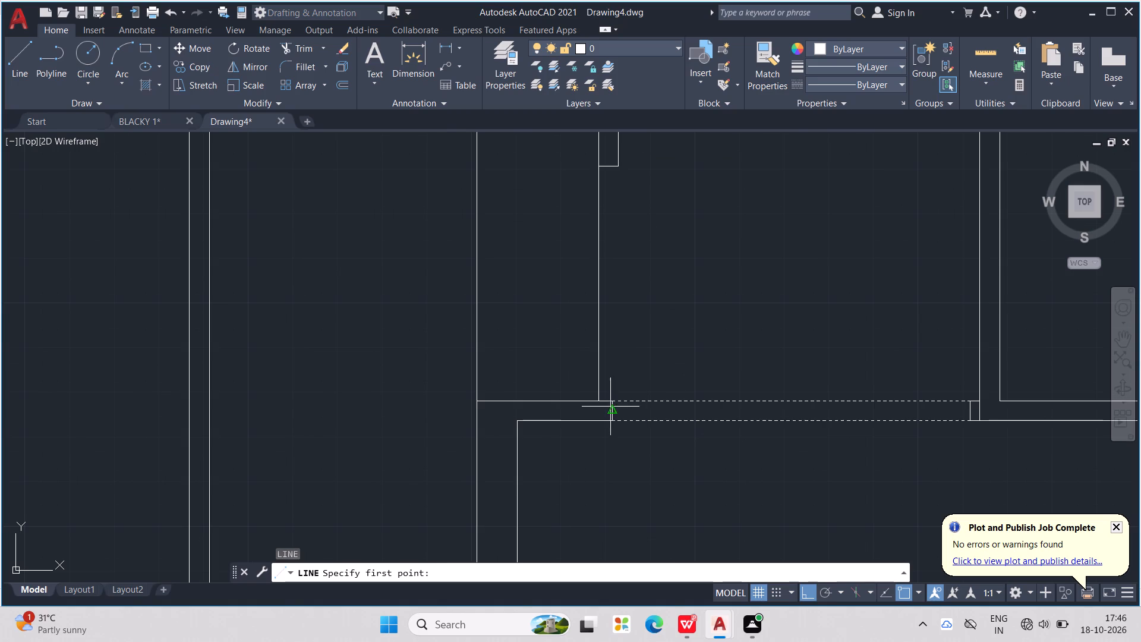
{"action": "left_click", "coordinate": [600, 401]}
{"action": "middle_click_drag", "start_coordinate": [612, 394], "coordinate": [708, 337]}
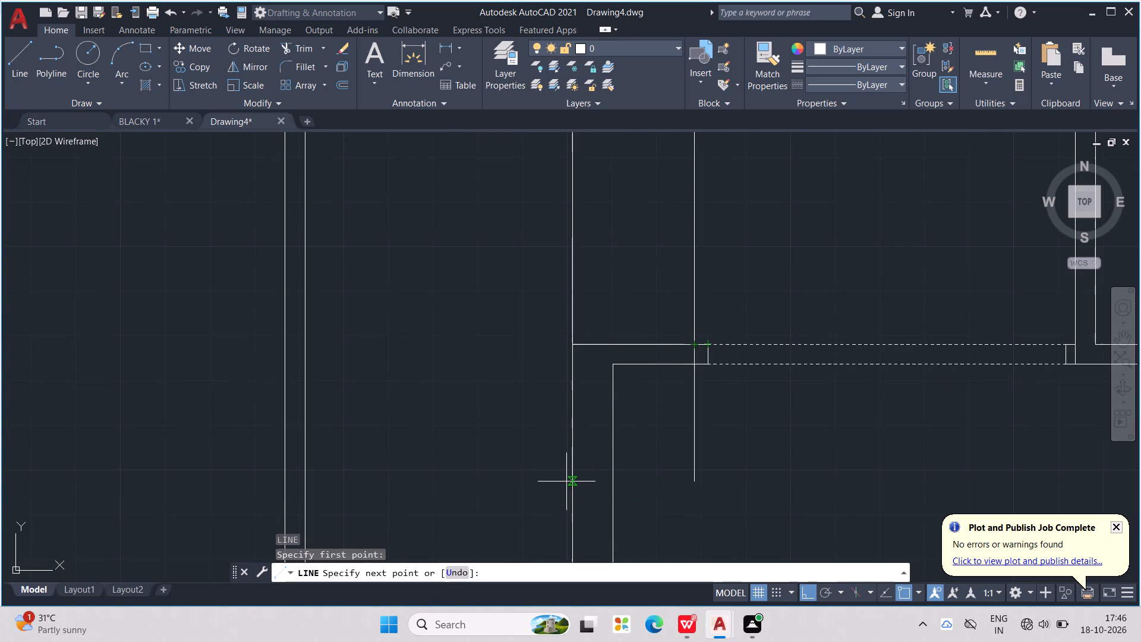
{"action": "left_click", "coordinate": [566, 481]}
{"action": "key", "text": "Escape"}
{"action": "key", "text": "Escape"}
{"action": "key", "text": "Escape"}
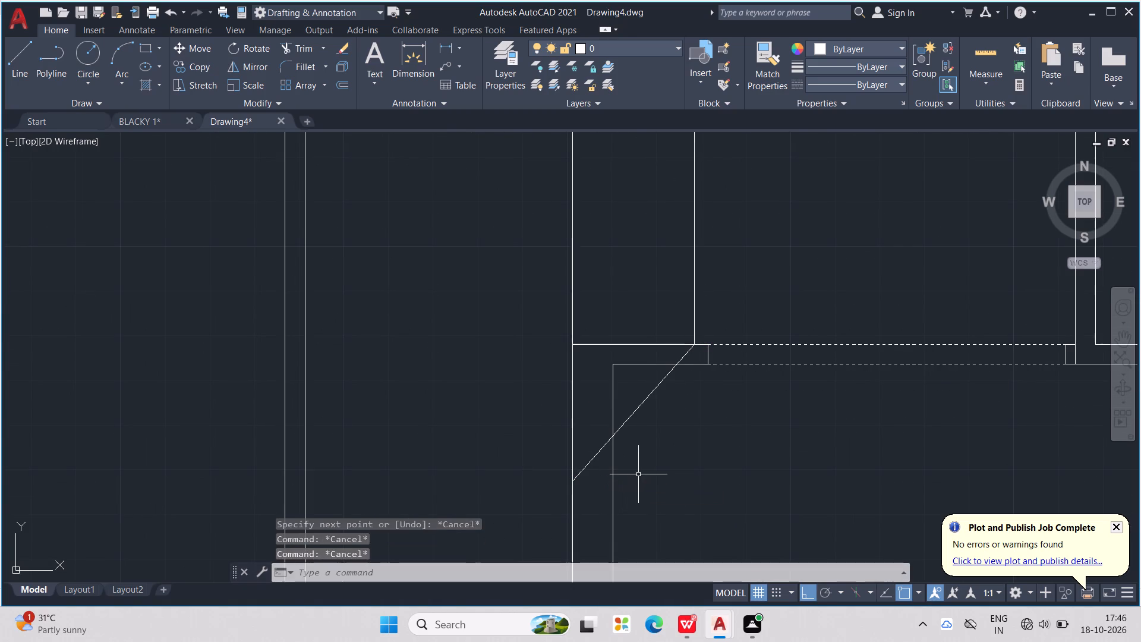
{"action": "key", "text": "Escape"}
{"action": "key", "text": "Escape"}
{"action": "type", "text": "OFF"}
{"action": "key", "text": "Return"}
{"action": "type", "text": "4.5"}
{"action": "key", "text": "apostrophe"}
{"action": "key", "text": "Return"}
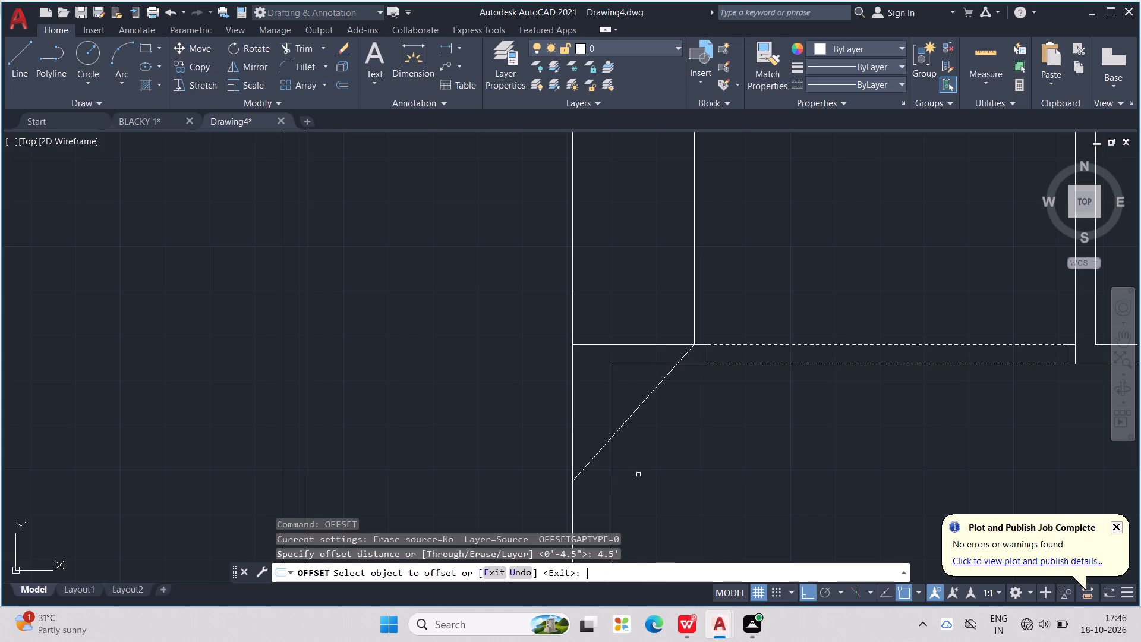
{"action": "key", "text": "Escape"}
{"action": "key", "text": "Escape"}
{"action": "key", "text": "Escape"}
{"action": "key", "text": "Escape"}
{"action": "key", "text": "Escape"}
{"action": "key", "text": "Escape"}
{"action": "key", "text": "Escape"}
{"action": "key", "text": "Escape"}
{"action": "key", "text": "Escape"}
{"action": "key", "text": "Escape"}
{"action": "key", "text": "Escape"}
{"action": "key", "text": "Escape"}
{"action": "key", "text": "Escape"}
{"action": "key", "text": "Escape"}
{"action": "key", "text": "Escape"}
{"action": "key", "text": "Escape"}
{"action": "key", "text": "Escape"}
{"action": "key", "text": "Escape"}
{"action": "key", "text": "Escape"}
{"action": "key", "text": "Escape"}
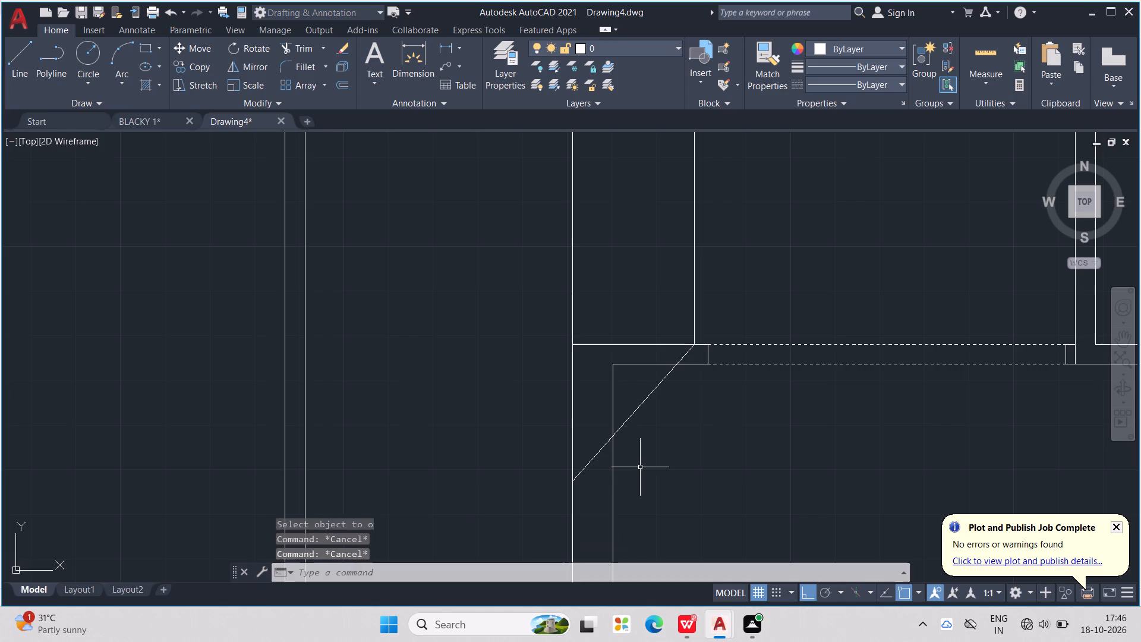
Offset the new diagonal line 4.5" to its upper-left side, toward the wall corner.
{"action": "type", "text": "OFF"}
{"action": "key", "text": "Return"}
{"action": "type", "text": "4.5\""}
{"action": "key", "text": "Return"}
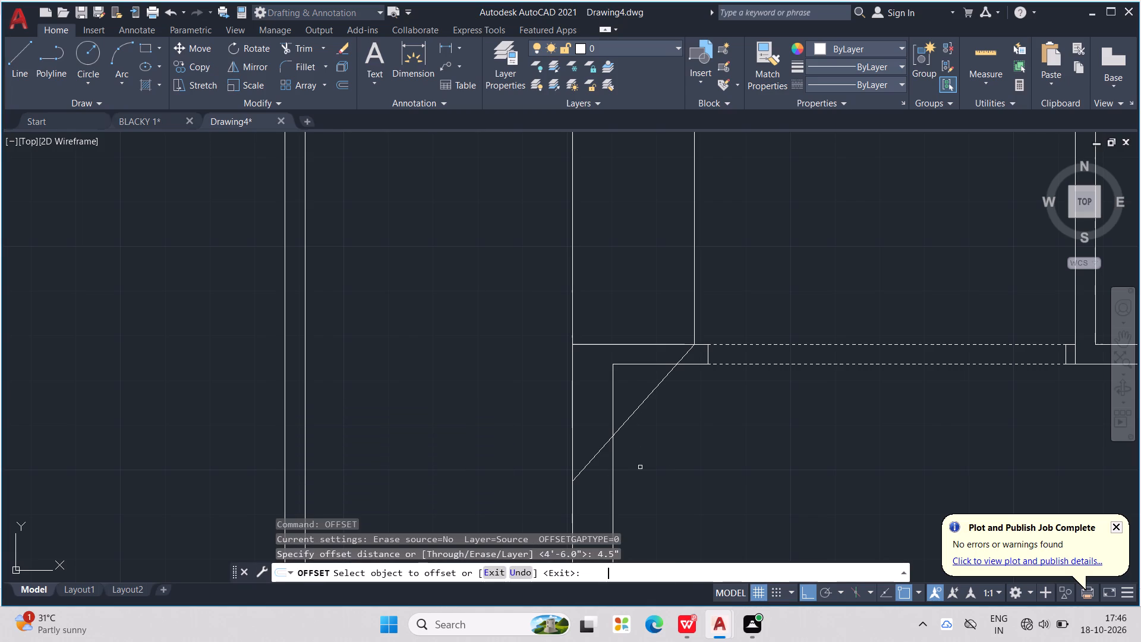
{"action": "left_click", "coordinate": [629, 419]}
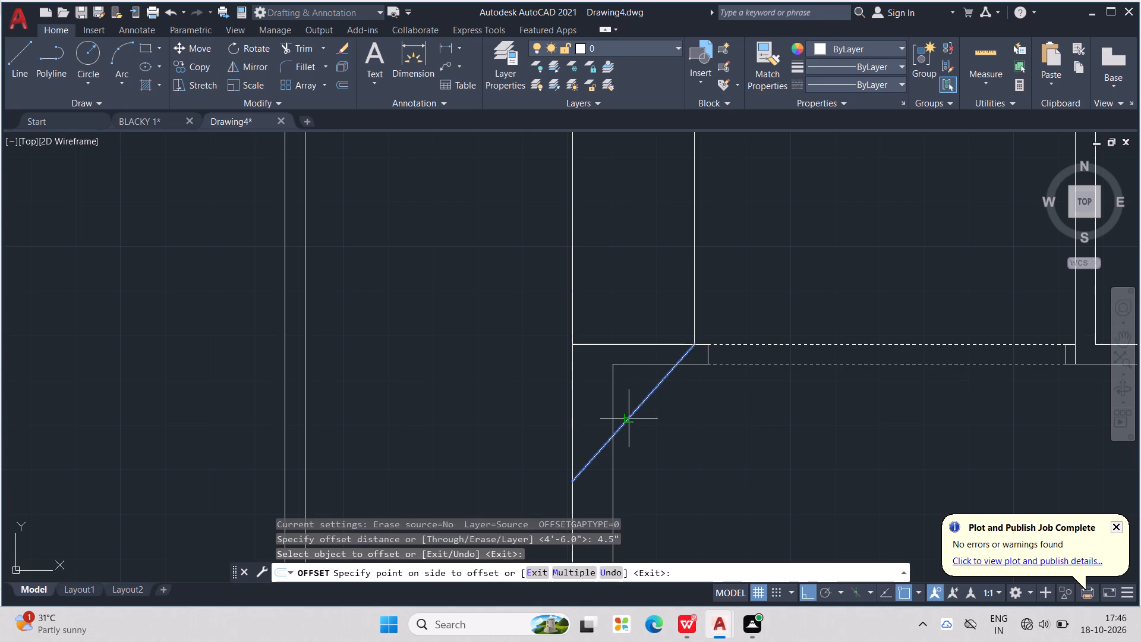
{"action": "left_click", "coordinate": [604, 399]}
{"action": "key", "text": "Escape"}
{"action": "key", "text": "Escape"}
{"action": "key", "text": "Escape"}
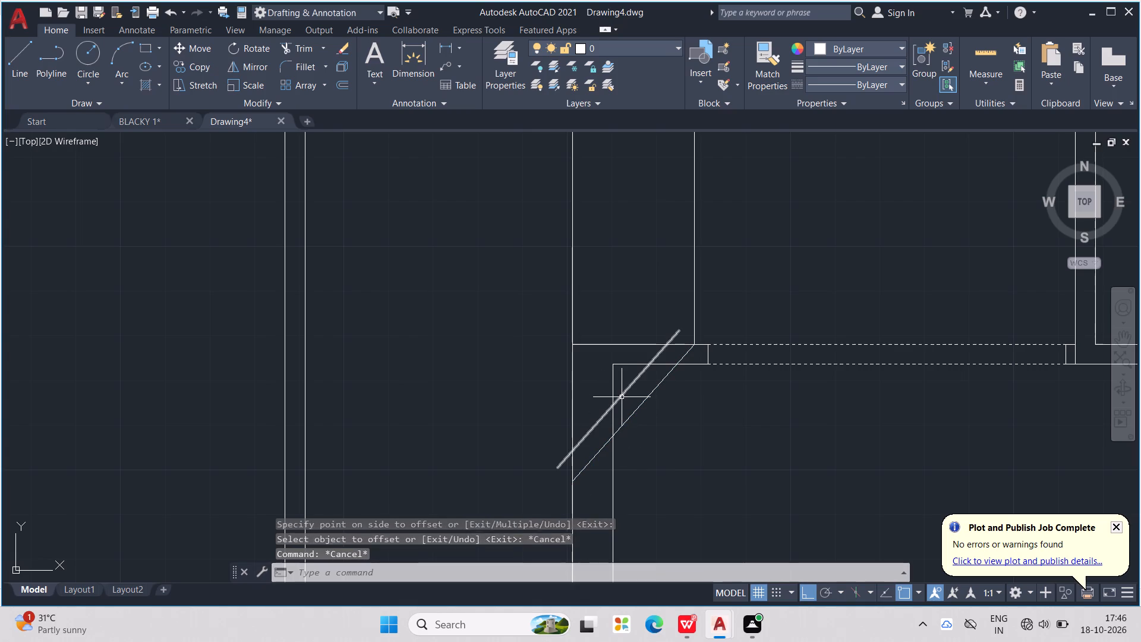
{"action": "key", "text": "Escape"}
{"action": "key", "text": "Escape"}
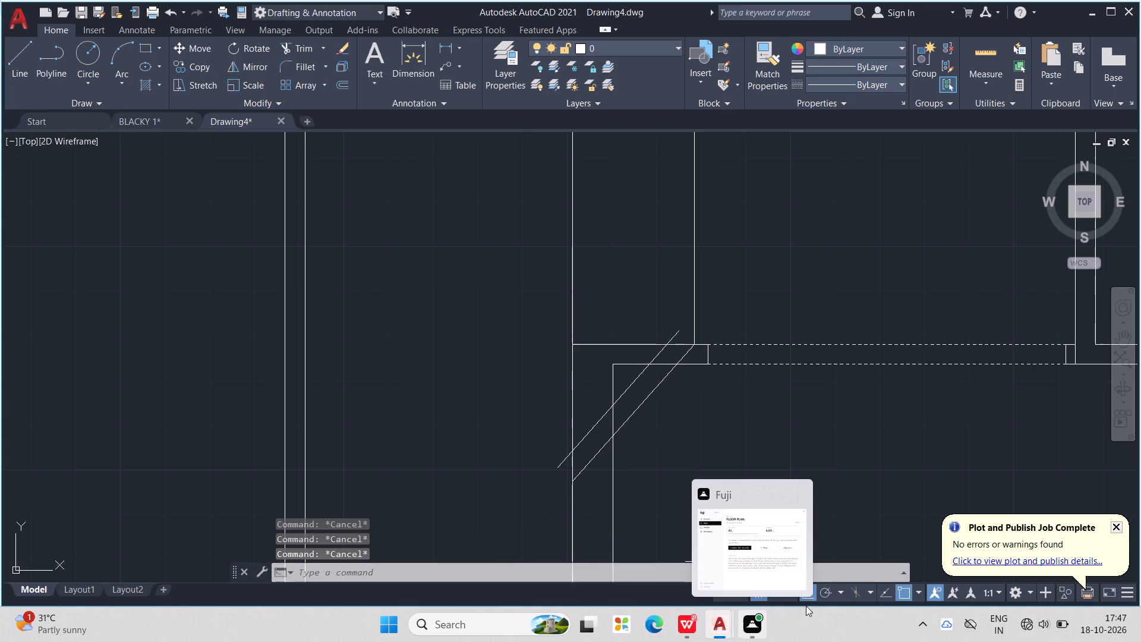
Extend the upper diagonal line of the lower strip up to the vertical line above the dashed opening's end.
{"action": "key", "text": "Escape"}
{"action": "key", "text": "Escape"}
{"action": "key", "text": "Escape"}
{"action": "key", "text": "Escape"}
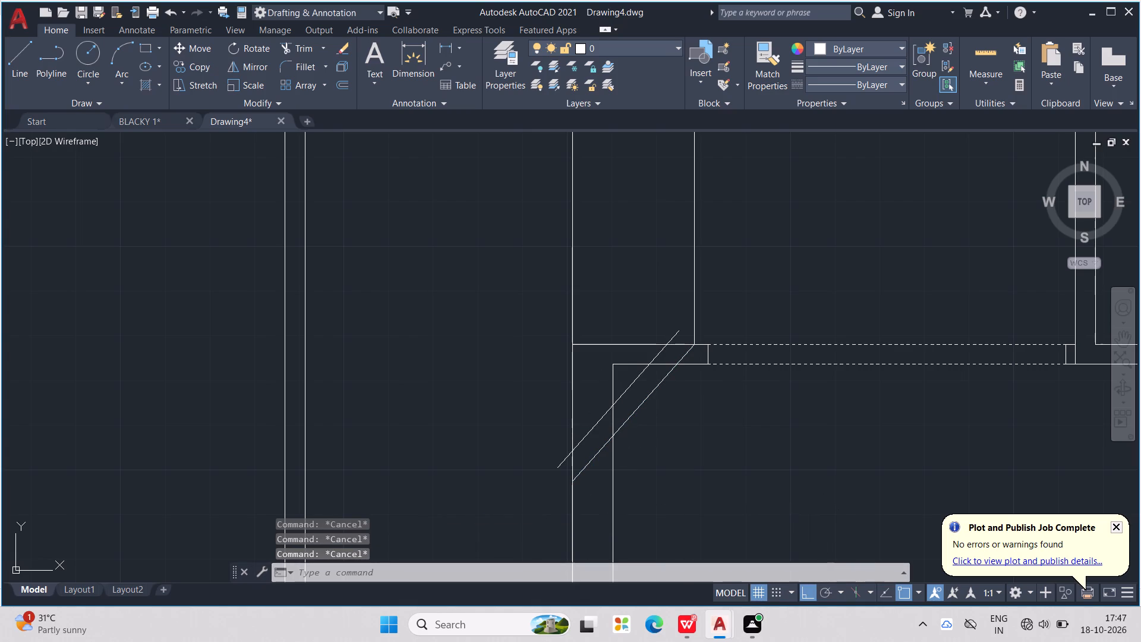
{"action": "type", "text": "EX"}
{"action": "key", "text": "Return"}
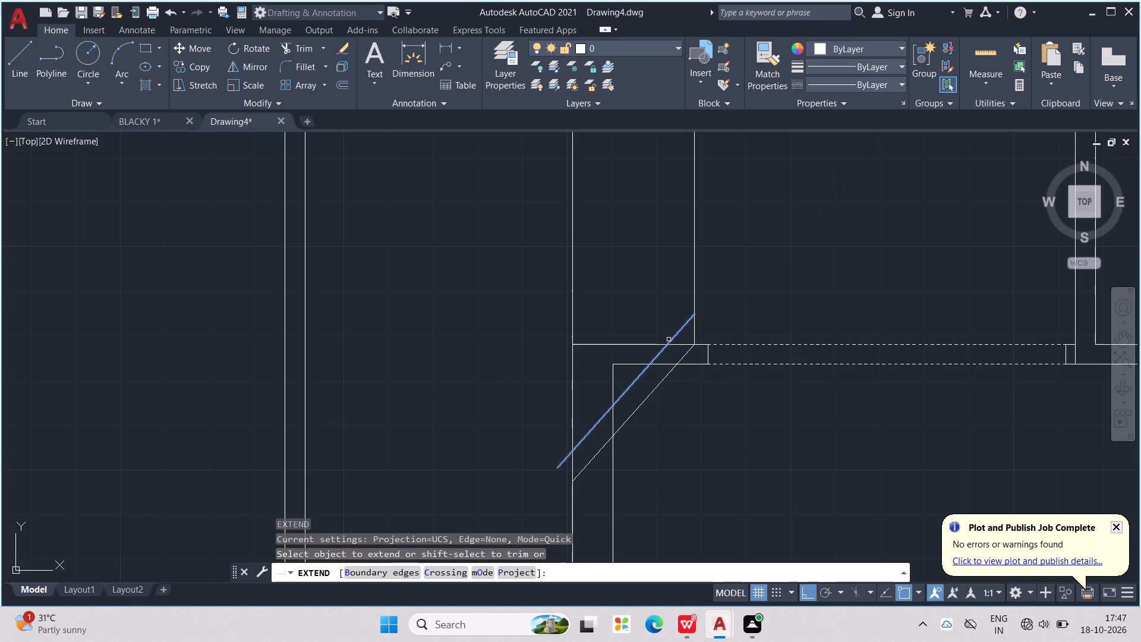
{"action": "left_click", "coordinate": [669, 339]}
{"action": "key", "text": "Escape"}
{"action": "key", "text": "Escape"}
{"action": "key", "text": "Escape"}
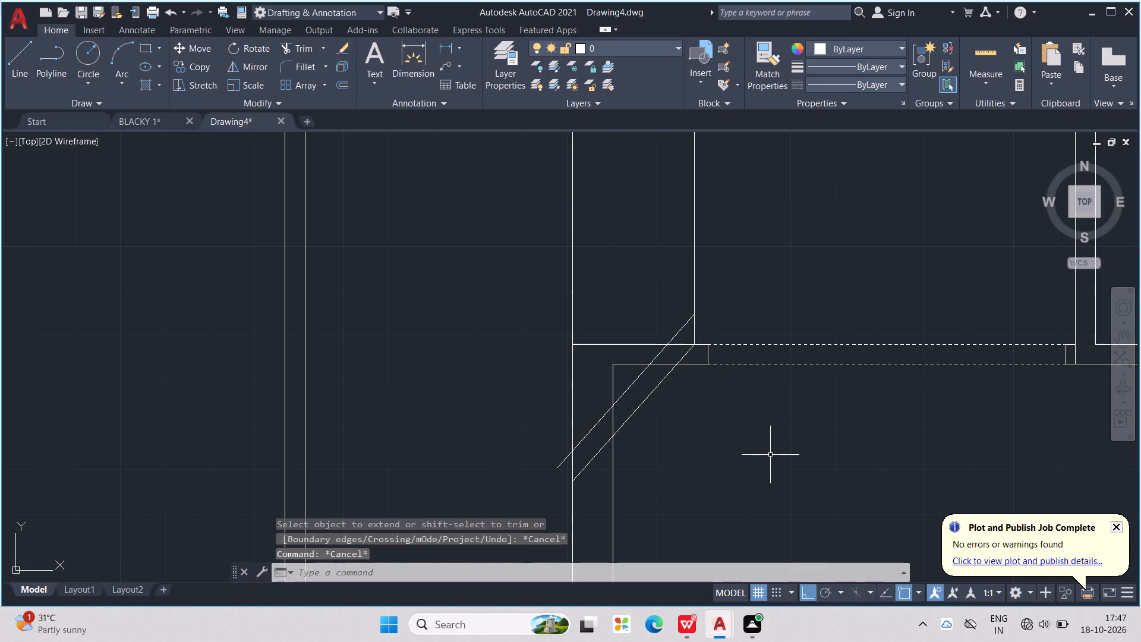
{"action": "key", "text": "Escape"}
{"action": "key", "text": "Escape"}
Trim the overhang of the strip's upper diagonal line beyond the left-hand wall's outer line.
{"action": "type", "text": "TR"}
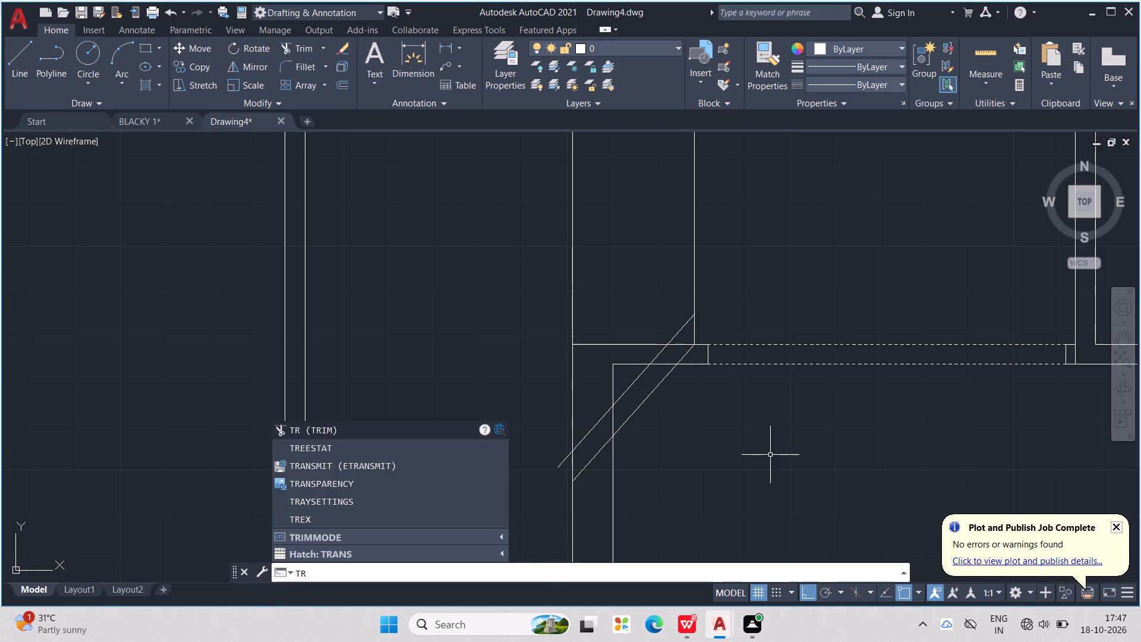
{"action": "key", "text": "Return"}
{"action": "scroll", "coordinate": [532, 468], "scroll_direction": "up", "scroll_amount": 1}
{"action": "left_click_drag", "start_coordinate": [561, 442], "coordinate": [577, 455]}
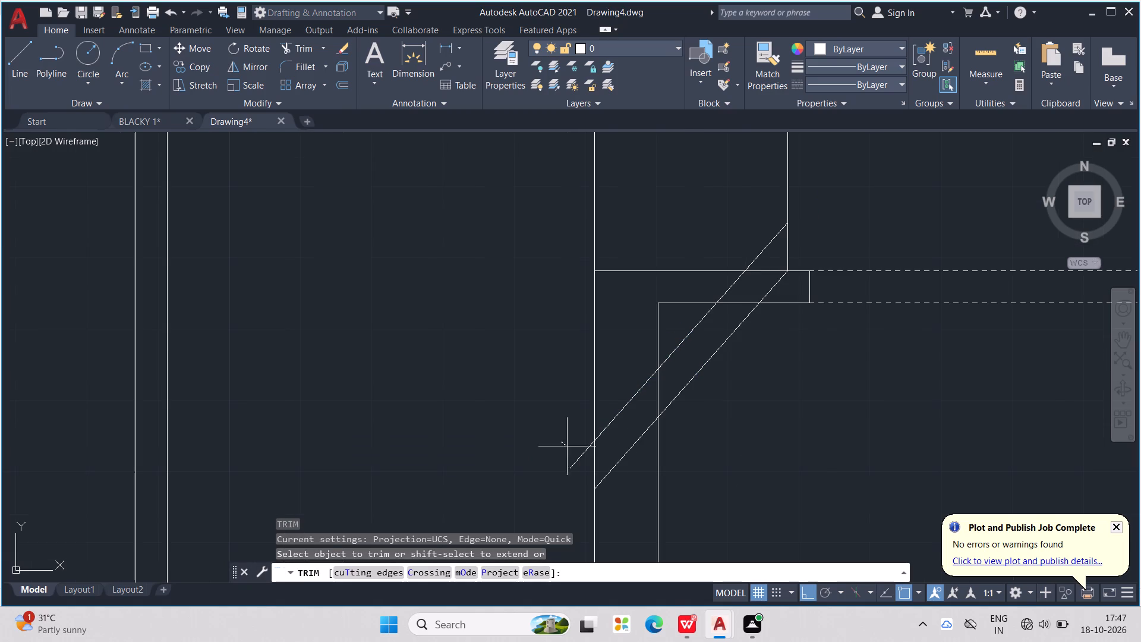
{"action": "left_click_drag", "start_coordinate": [577, 455], "coordinate": [585, 470]}
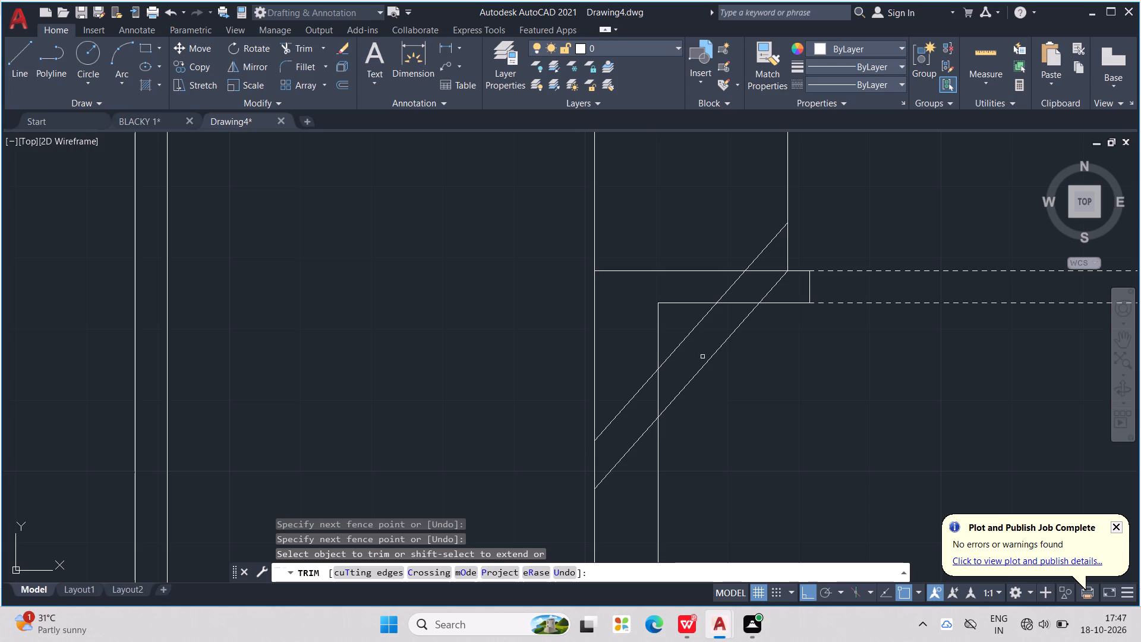
{"action": "scroll", "coordinate": [699, 274], "scroll_direction": "down", "scroll_amount": 1}
{"action": "scroll", "coordinate": [718, 303], "scroll_direction": "up", "scroll_amount": 1}
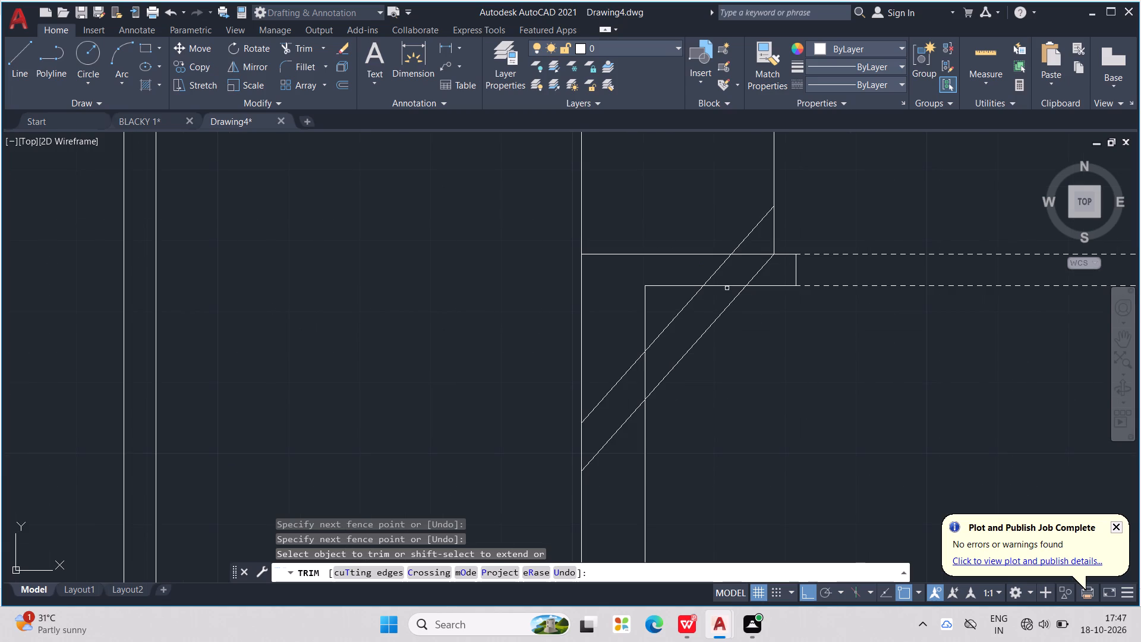
Trim the wall and partition lines crossing the diagonal strip, and remove the leftover inner and partition corner lines behind it.
{"action": "left_click", "coordinate": [727, 288]}
{"action": "left_click_drag", "start_coordinate": [649, 373], "coordinate": [642, 386]}
{"action": "left_click", "coordinate": [648, 325]}
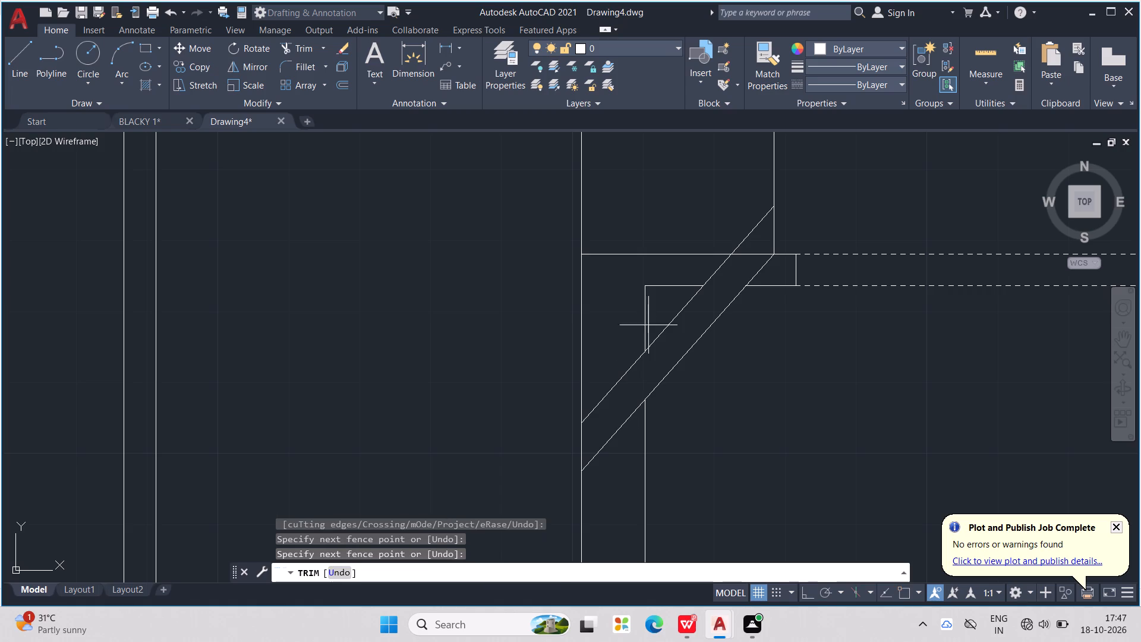
{"action": "left_click", "coordinate": [674, 246]}
{"action": "left_click_drag", "start_coordinate": [669, 260], "coordinate": [638, 320]}
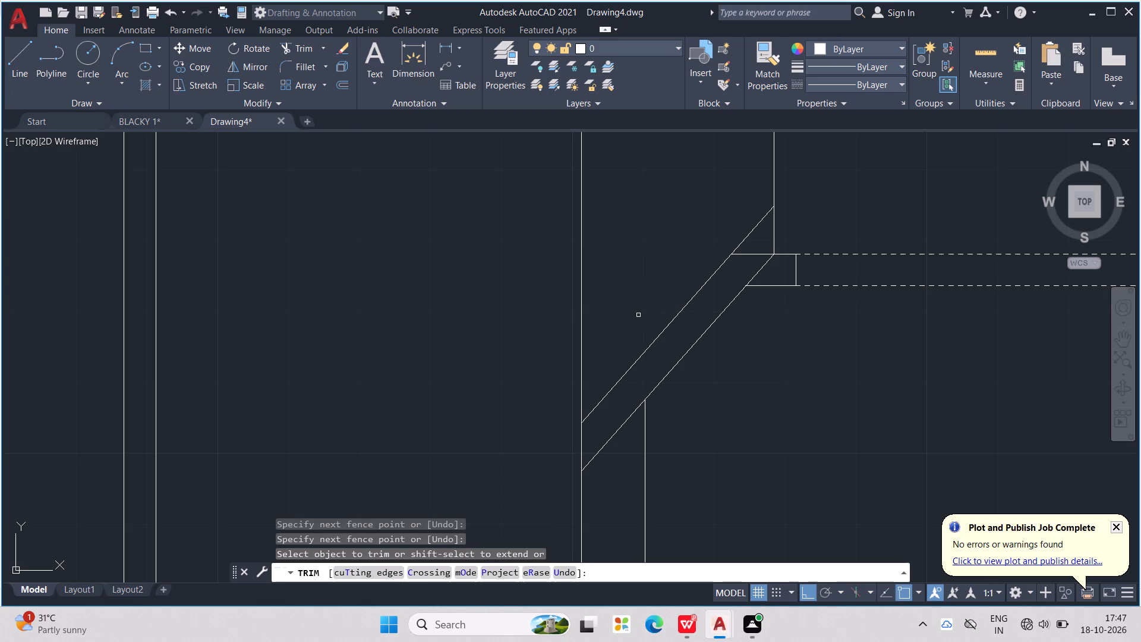
{"action": "scroll", "coordinate": [731, 275], "scroll_direction": "up", "scroll_amount": 1}
{"action": "left_click", "coordinate": [757, 242]}
{"action": "scroll", "coordinate": [758, 241], "scroll_direction": "down", "scroll_amount": 1}
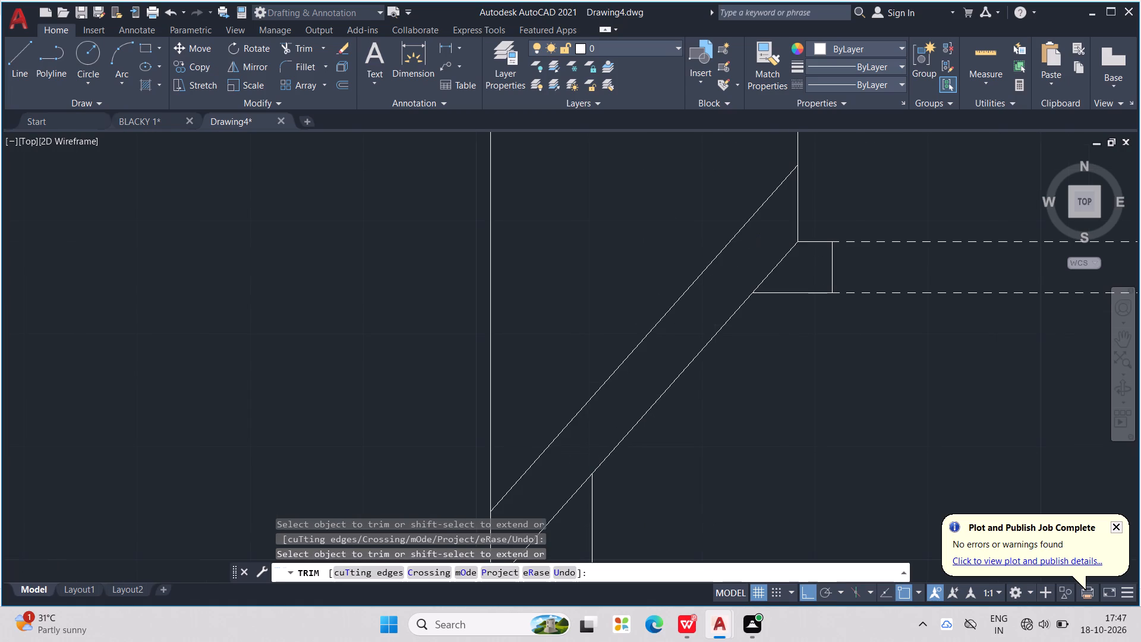
{"action": "scroll", "coordinate": [758, 241], "scroll_direction": "down", "scroll_amount": 1}
{"action": "scroll", "coordinate": [803, 338], "scroll_direction": "down", "scroll_amount": 2}
{"action": "middle_click_drag", "start_coordinate": [825, 370], "coordinate": [811, 385]}
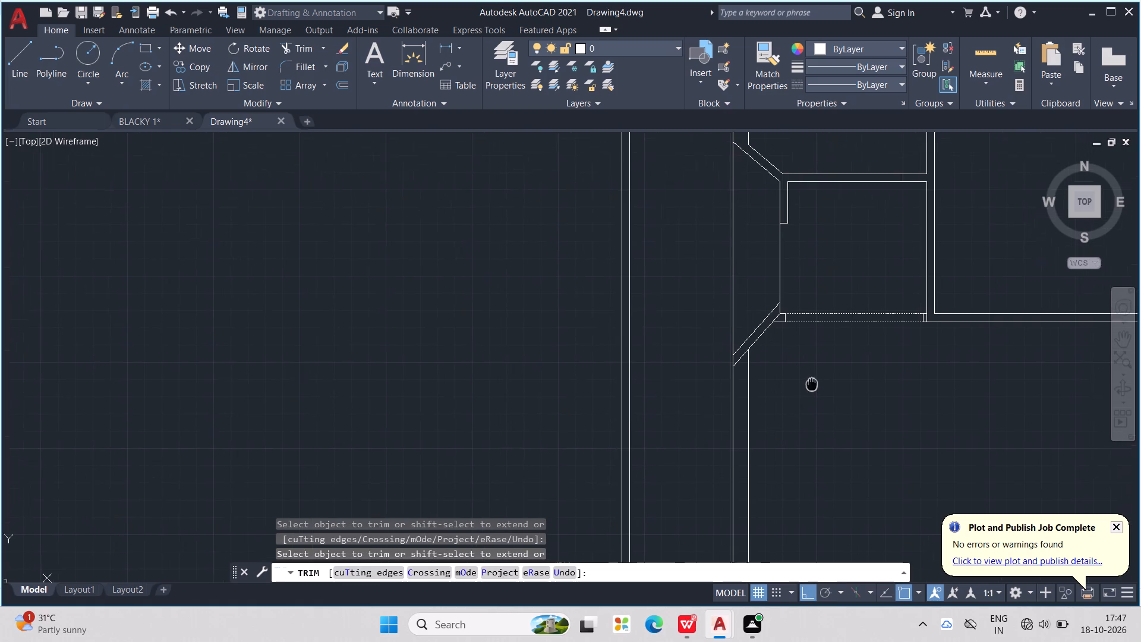
{"action": "middle_click_drag", "start_coordinate": [811, 385], "coordinate": [773, 432]}
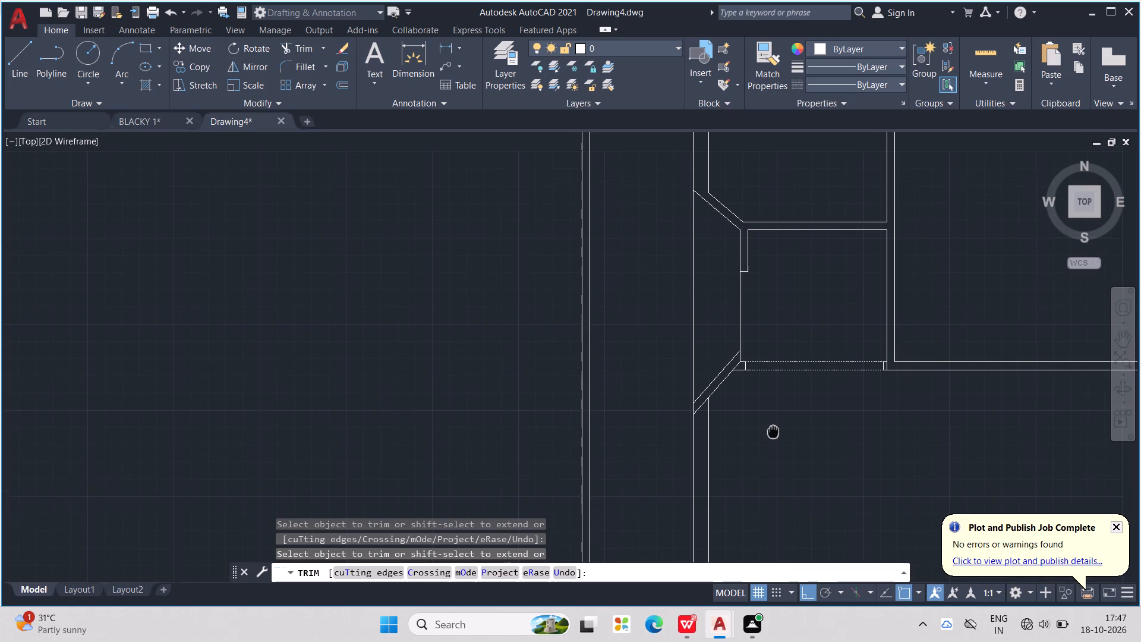
{"action": "middle_click_drag", "start_coordinate": [773, 432], "coordinate": [776, 398]}
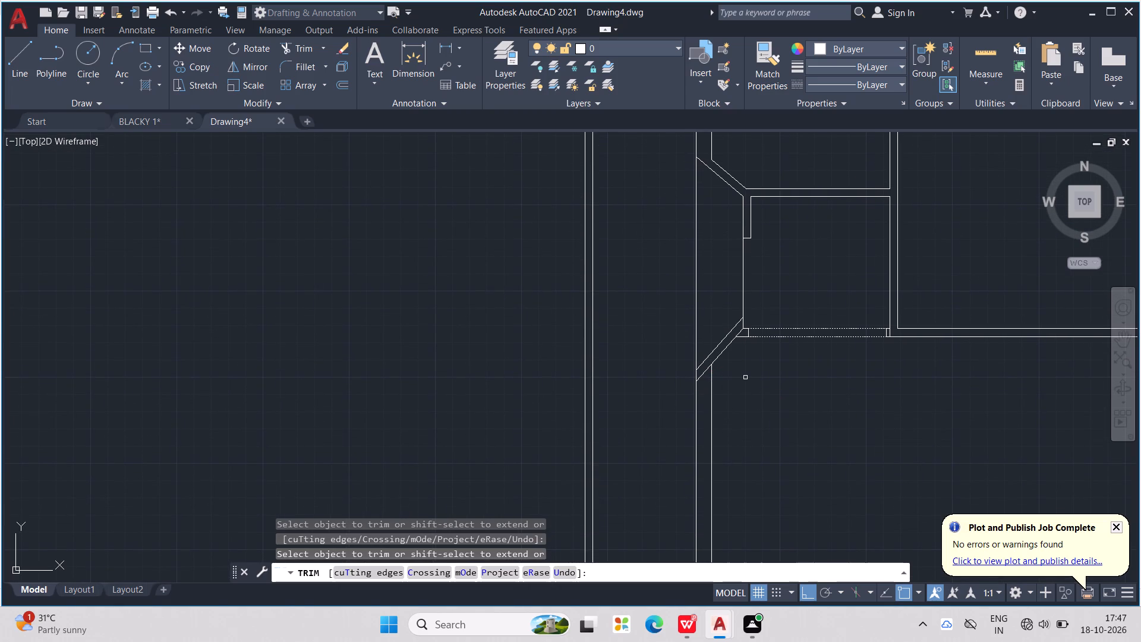
{"action": "scroll", "coordinate": [745, 385], "scroll_direction": "down", "scroll_amount": 2}
{"action": "middle_click_drag", "start_coordinate": [772, 393], "coordinate": [768, 404]}
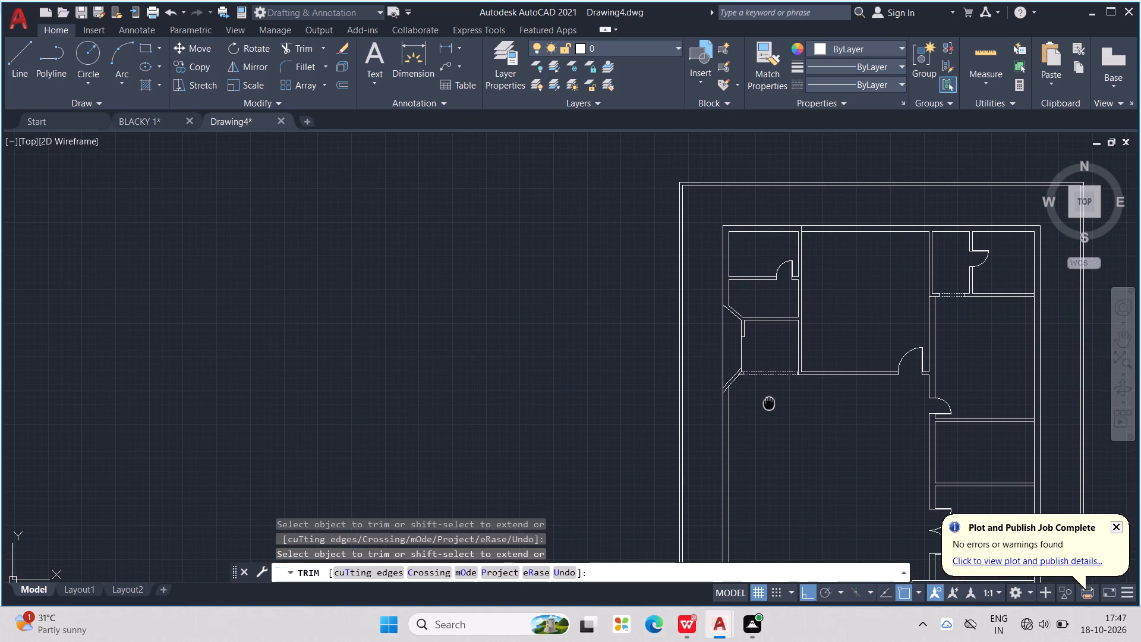
{"action": "middle_click_drag", "start_coordinate": [768, 404], "coordinate": [755, 411]}
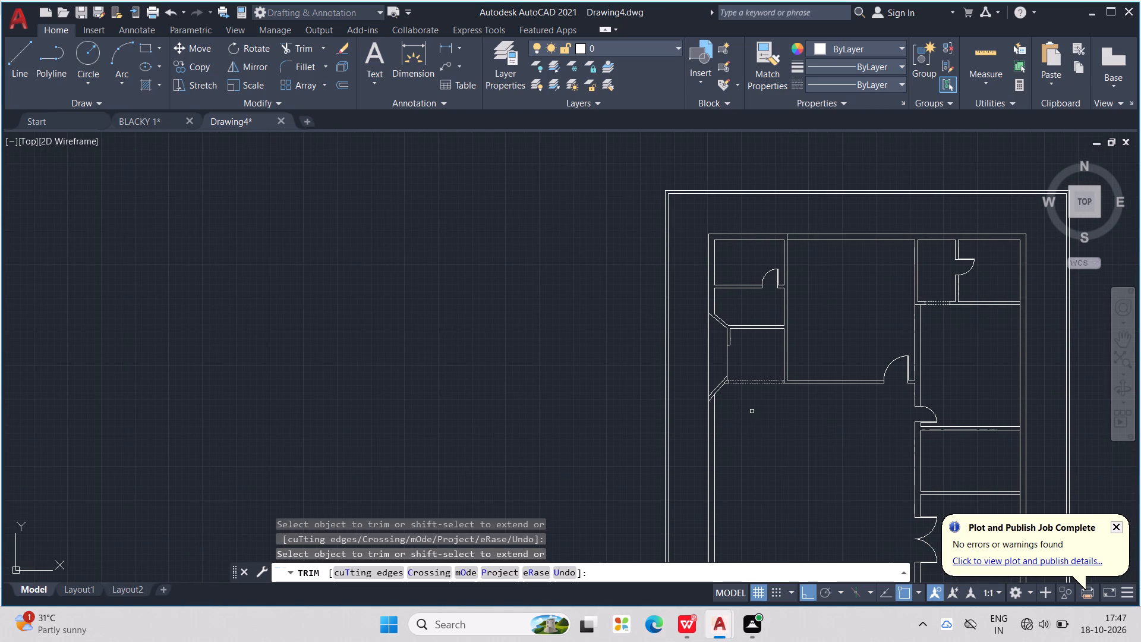
{"action": "key", "text": "Escape"}
{"action": "key", "text": "Escape"}
{"action": "key", "text": "Escape"}
{"action": "key", "text": "Escape"}
{"action": "key", "text": "Escape"}
{"action": "key", "text": "Escape"}
{"action": "key", "text": "Escape"}
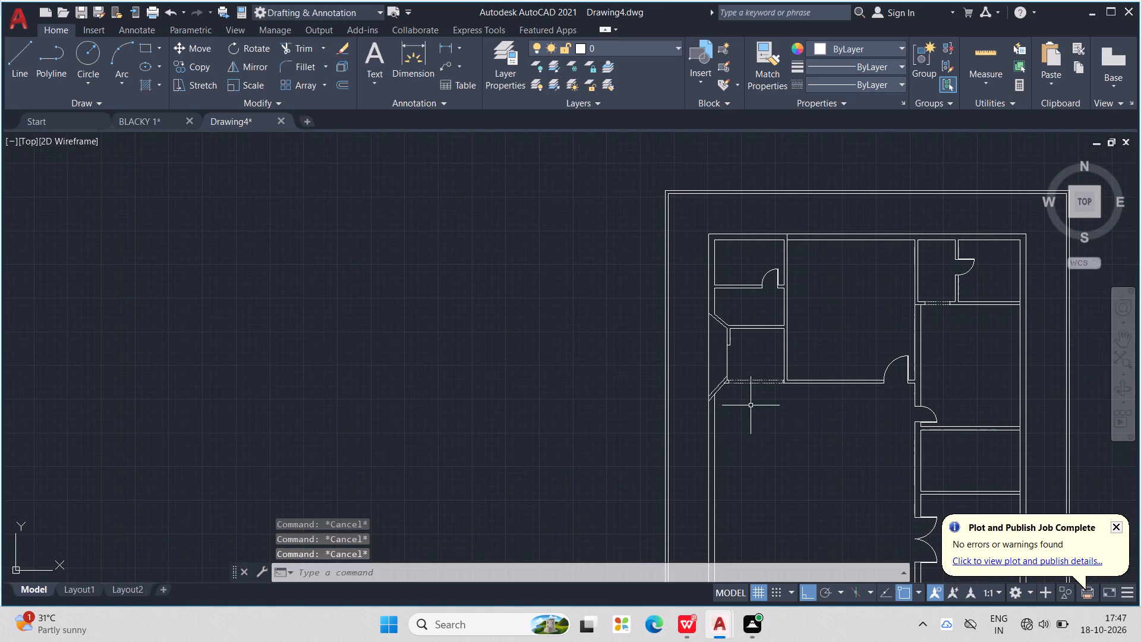
Draw a 2' by 1" door leaf from the diagonal strip's upper end horizontally toward the left-hand wall's outer line.
{"action": "key", "text": "l"}
{"action": "key", "text": "Return"}
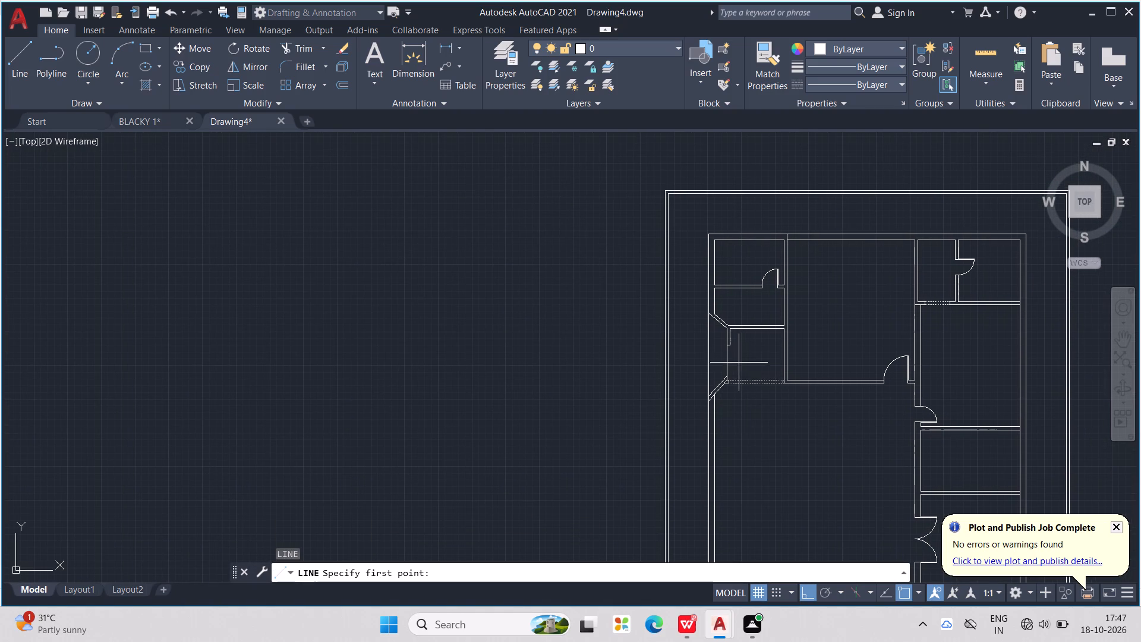
{"action": "scroll", "coordinate": [737, 363], "scroll_direction": "up", "scroll_amount": 2}
{"action": "scroll", "coordinate": [711, 405], "scroll_direction": "up", "scroll_amount": 2}
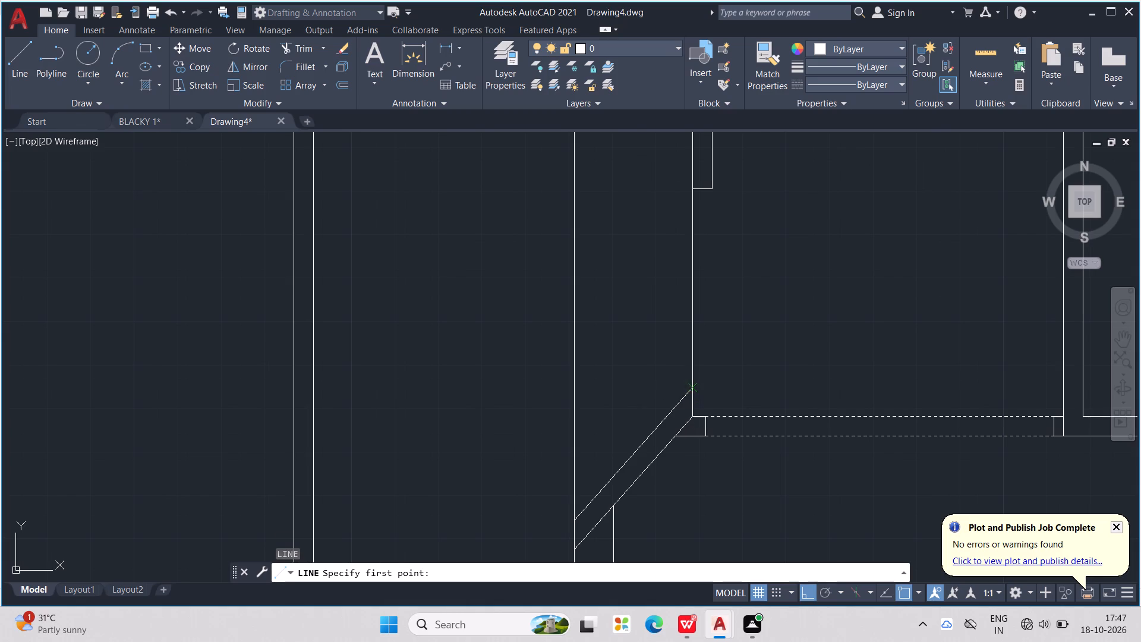
{"action": "left_click", "coordinate": [693, 391]}
{"action": "type", "text": "3'"}
{"action": "key", "text": "Return"}
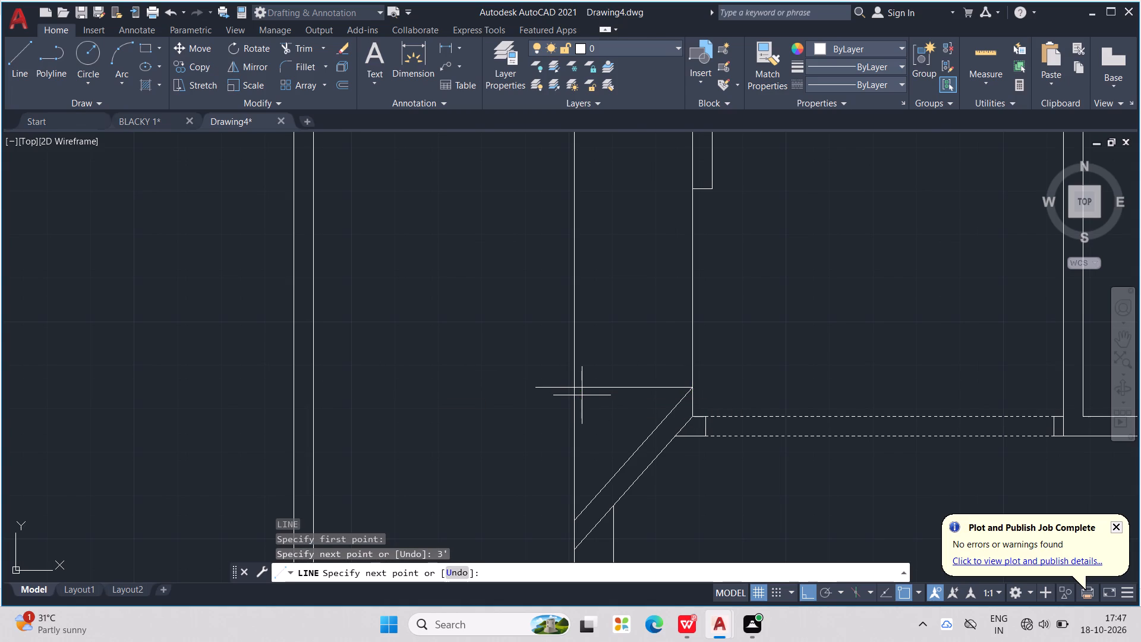
{"action": "key", "text": "ctrl+z"}
{"action": "type", "text": "2'"}
{"action": "key", "text": "Return"}
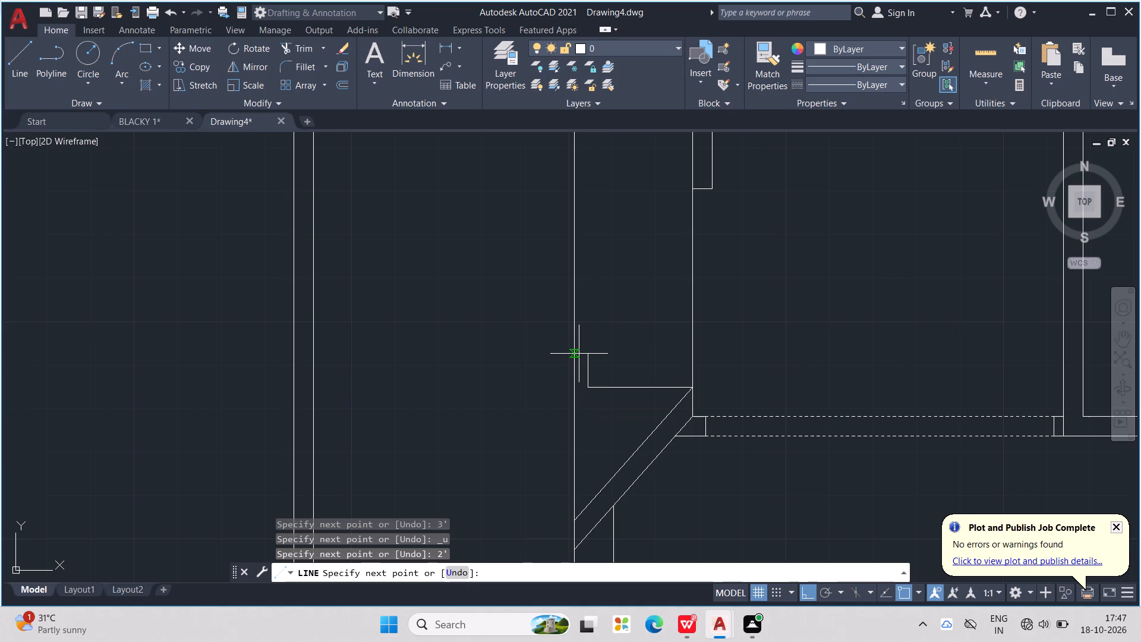
{"action": "type", "text": "1\""}
{"action": "key", "text": "Return"}
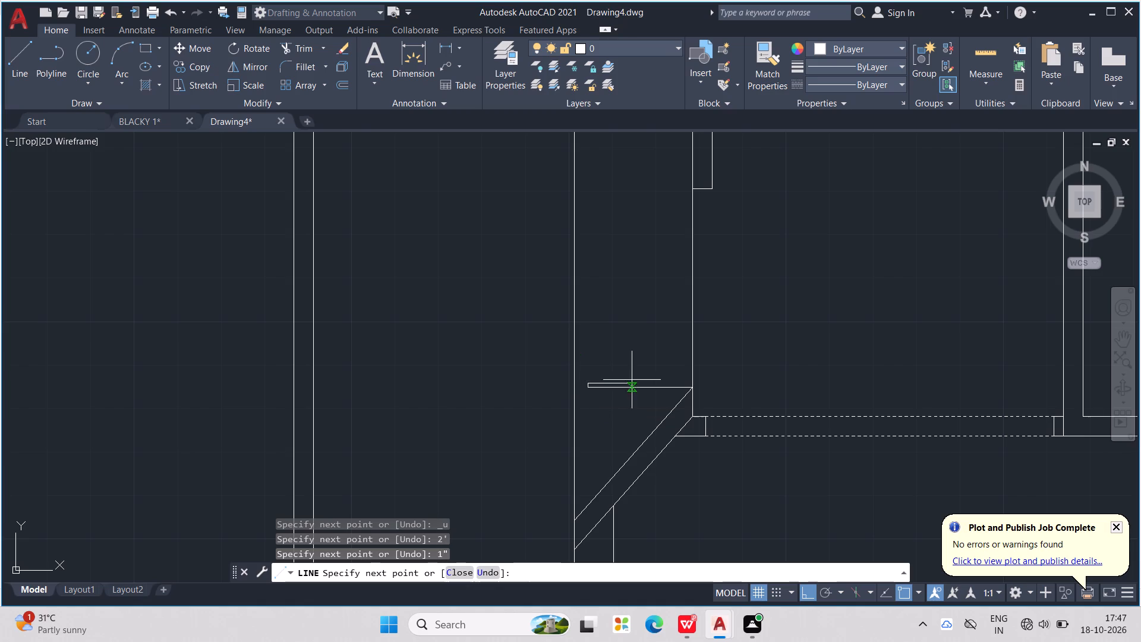
{"action": "scroll", "coordinate": [703, 348], "scroll_direction": "up", "scroll_amount": 1}
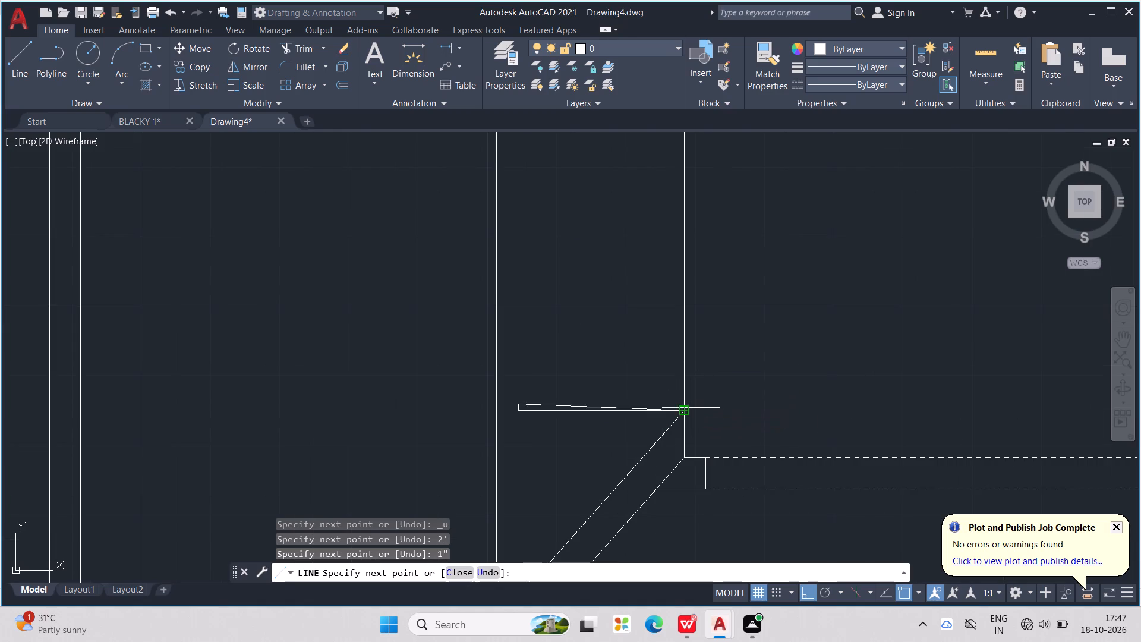
{"action": "left_click", "coordinate": [685, 405]}
{"action": "key", "text": "Escape"}
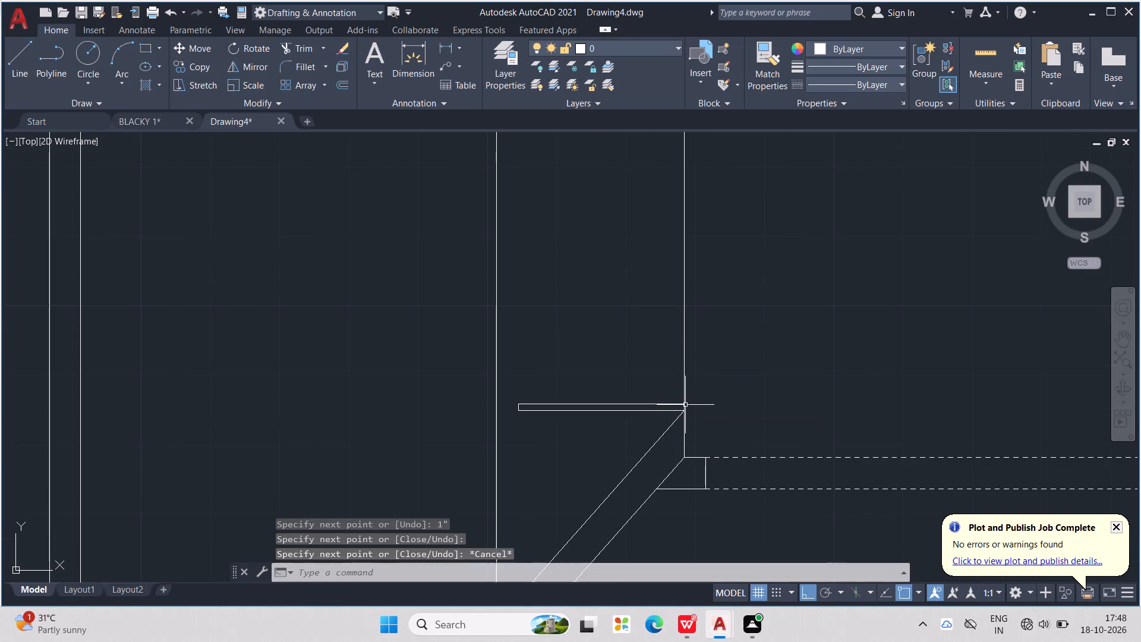
{"action": "key", "text": "Escape"}
{"action": "key", "text": "Escape"}
{"action": "key", "text": "Escape"}
{"action": "key", "text": "Escape"}
{"action": "key", "text": "Escape"}
{"action": "scroll", "coordinate": [746, 408], "scroll_direction": "down", "scroll_amount": 3}
{"action": "key", "text": "Escape"}
{"action": "key", "text": "Escape"}
{"action": "key", "text": "Escape"}
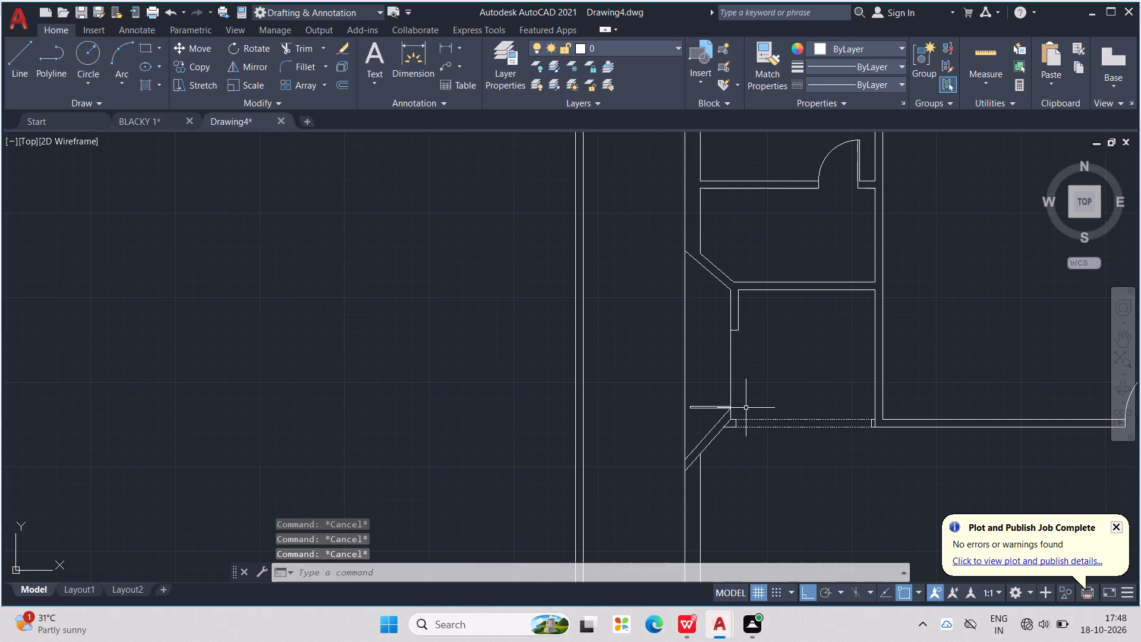
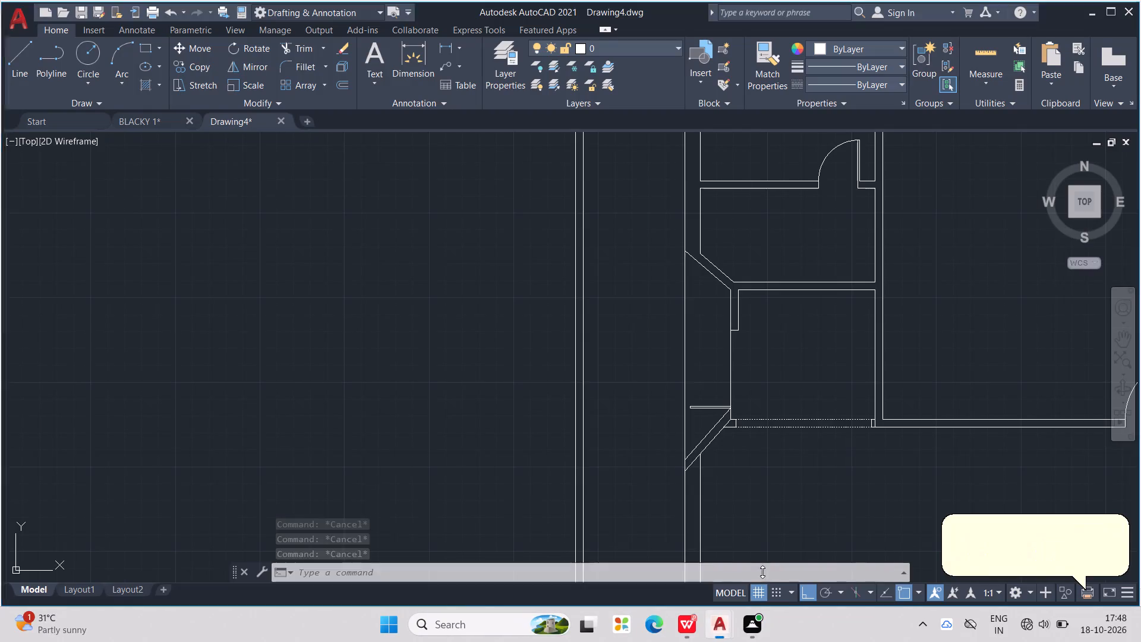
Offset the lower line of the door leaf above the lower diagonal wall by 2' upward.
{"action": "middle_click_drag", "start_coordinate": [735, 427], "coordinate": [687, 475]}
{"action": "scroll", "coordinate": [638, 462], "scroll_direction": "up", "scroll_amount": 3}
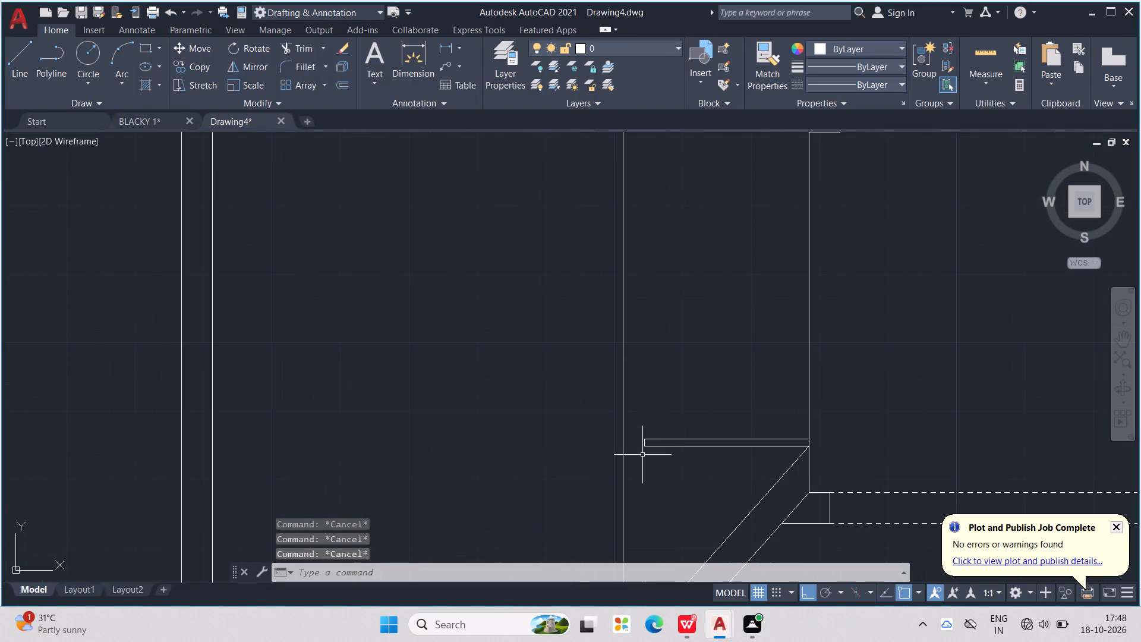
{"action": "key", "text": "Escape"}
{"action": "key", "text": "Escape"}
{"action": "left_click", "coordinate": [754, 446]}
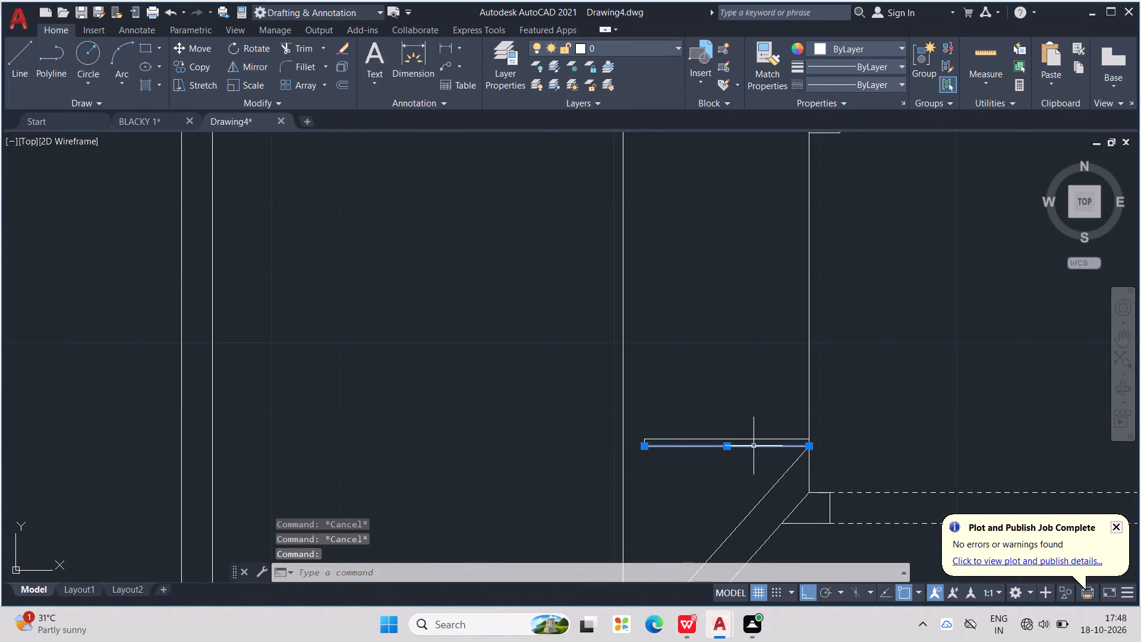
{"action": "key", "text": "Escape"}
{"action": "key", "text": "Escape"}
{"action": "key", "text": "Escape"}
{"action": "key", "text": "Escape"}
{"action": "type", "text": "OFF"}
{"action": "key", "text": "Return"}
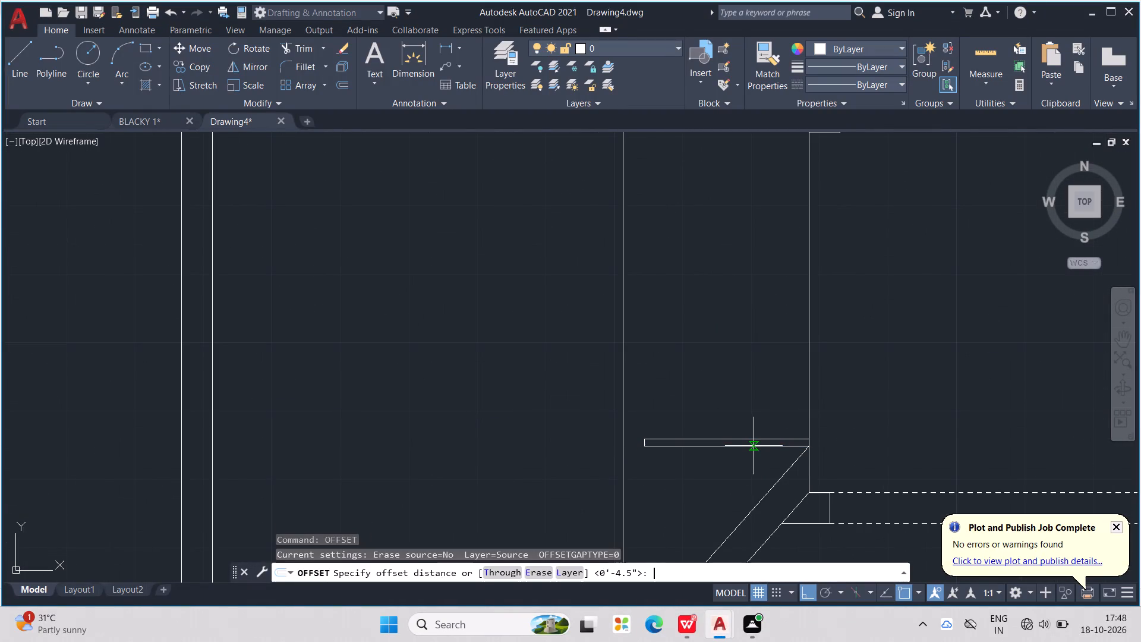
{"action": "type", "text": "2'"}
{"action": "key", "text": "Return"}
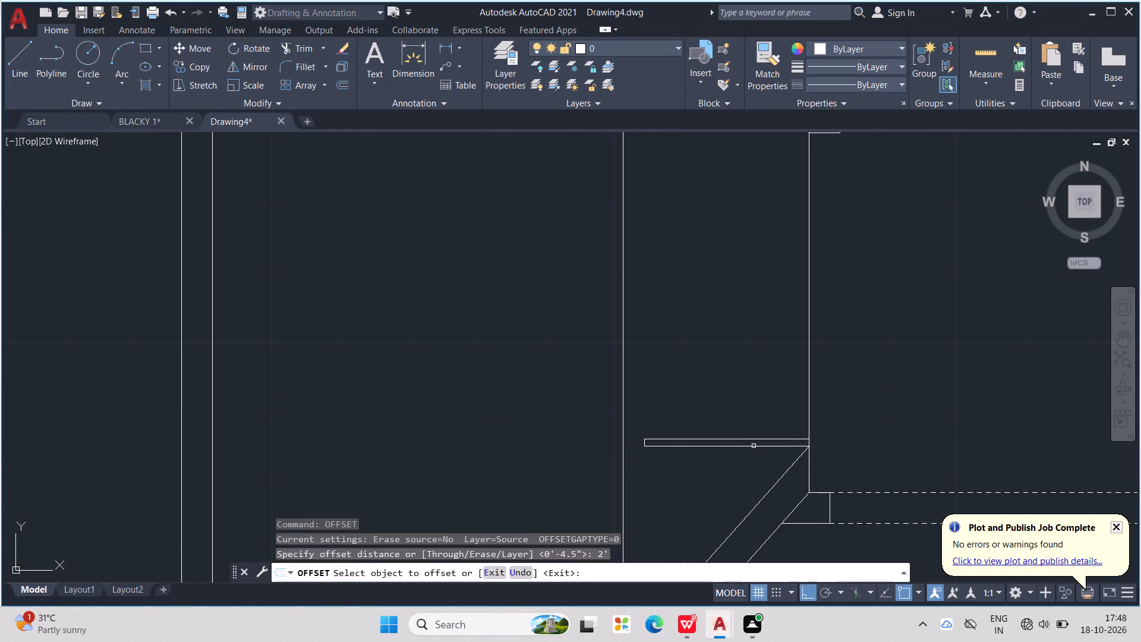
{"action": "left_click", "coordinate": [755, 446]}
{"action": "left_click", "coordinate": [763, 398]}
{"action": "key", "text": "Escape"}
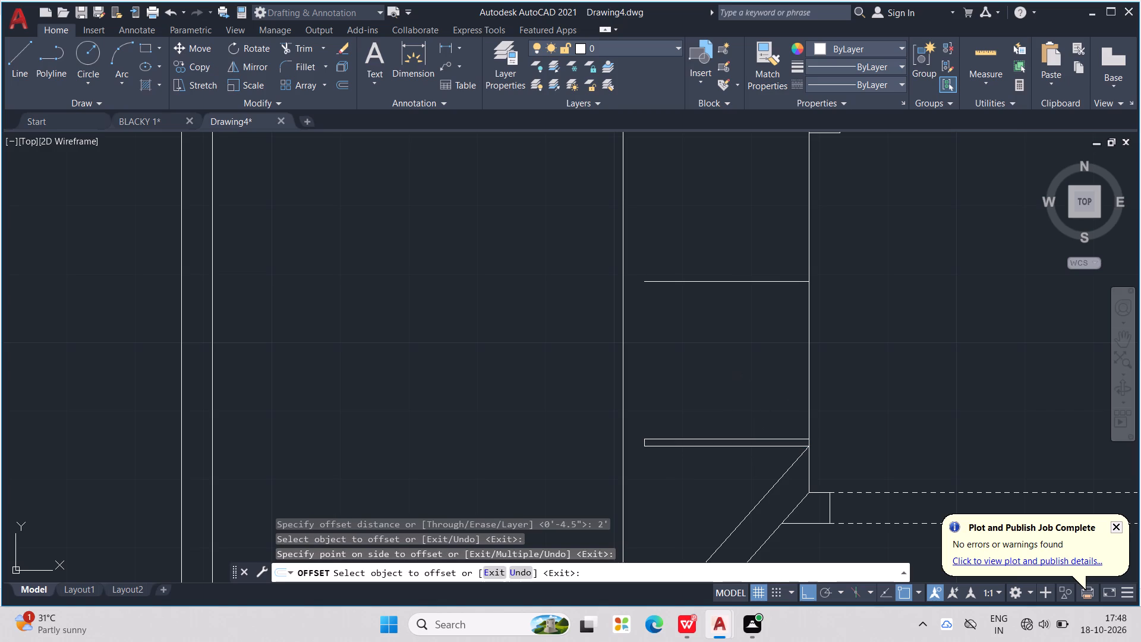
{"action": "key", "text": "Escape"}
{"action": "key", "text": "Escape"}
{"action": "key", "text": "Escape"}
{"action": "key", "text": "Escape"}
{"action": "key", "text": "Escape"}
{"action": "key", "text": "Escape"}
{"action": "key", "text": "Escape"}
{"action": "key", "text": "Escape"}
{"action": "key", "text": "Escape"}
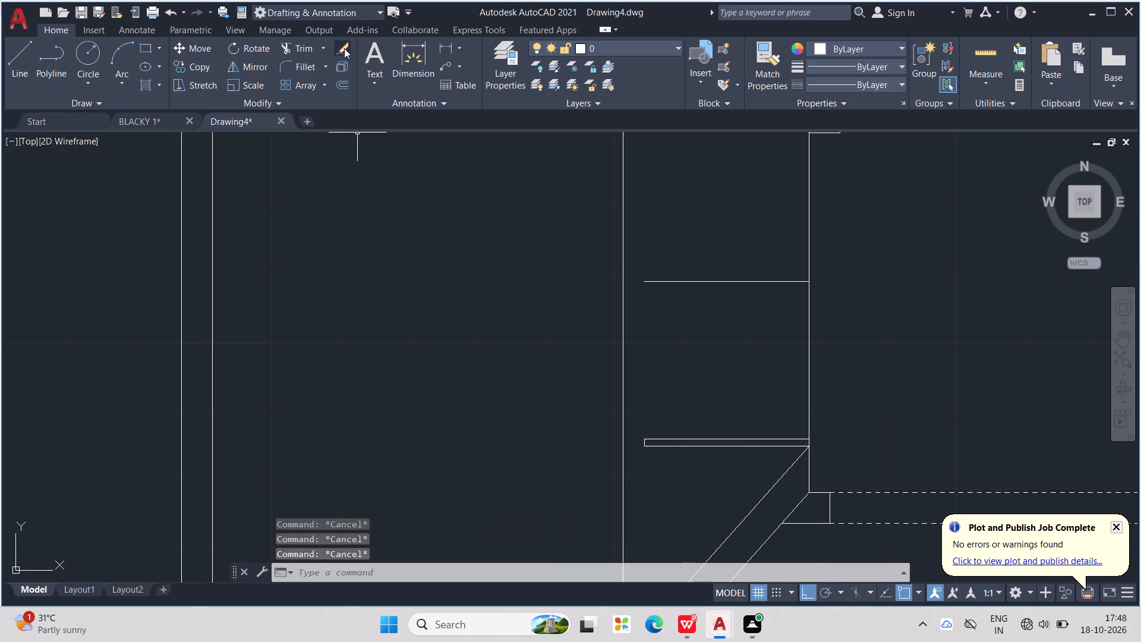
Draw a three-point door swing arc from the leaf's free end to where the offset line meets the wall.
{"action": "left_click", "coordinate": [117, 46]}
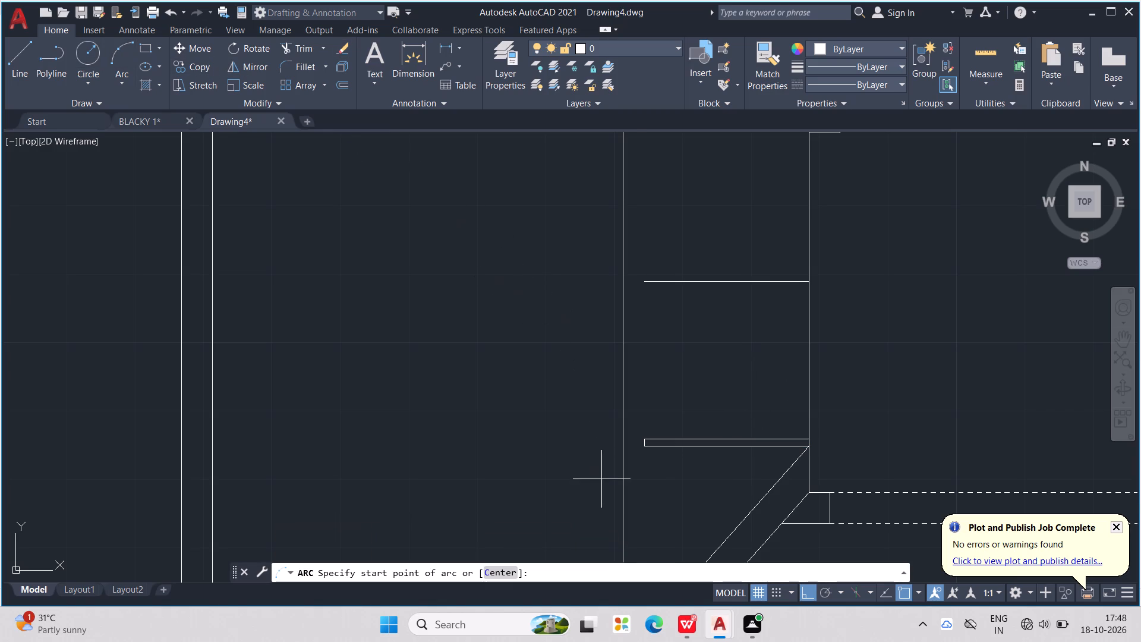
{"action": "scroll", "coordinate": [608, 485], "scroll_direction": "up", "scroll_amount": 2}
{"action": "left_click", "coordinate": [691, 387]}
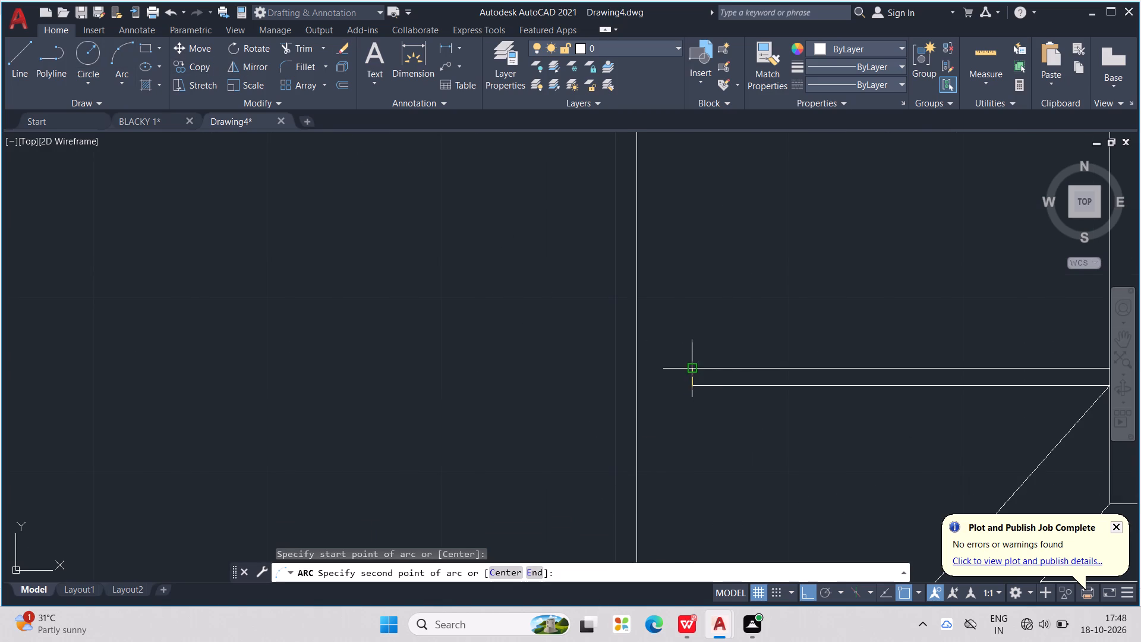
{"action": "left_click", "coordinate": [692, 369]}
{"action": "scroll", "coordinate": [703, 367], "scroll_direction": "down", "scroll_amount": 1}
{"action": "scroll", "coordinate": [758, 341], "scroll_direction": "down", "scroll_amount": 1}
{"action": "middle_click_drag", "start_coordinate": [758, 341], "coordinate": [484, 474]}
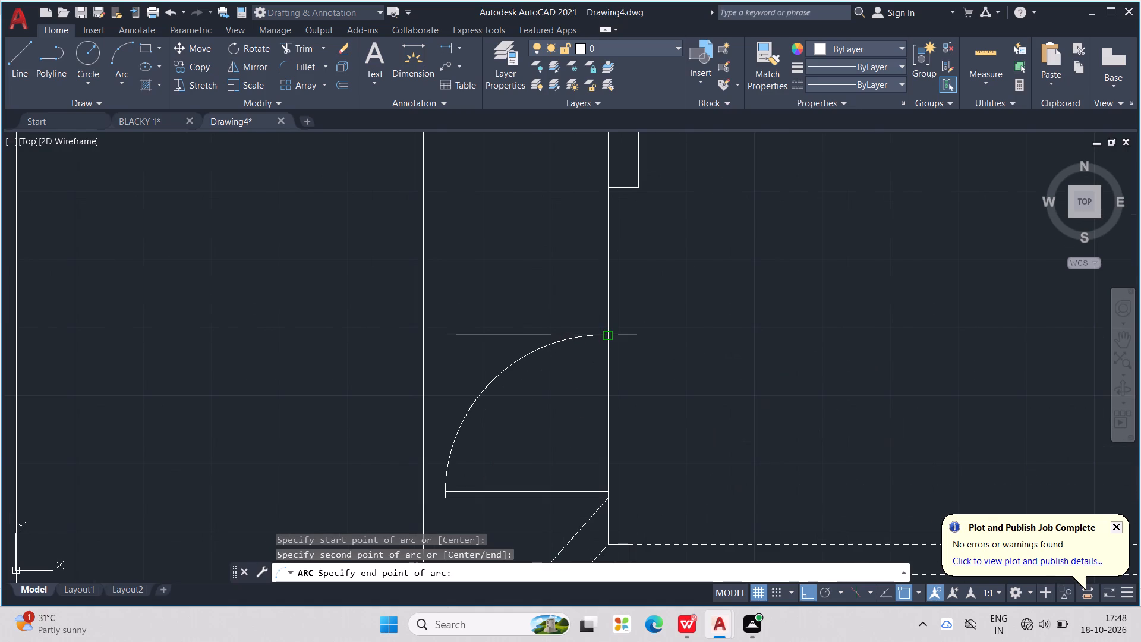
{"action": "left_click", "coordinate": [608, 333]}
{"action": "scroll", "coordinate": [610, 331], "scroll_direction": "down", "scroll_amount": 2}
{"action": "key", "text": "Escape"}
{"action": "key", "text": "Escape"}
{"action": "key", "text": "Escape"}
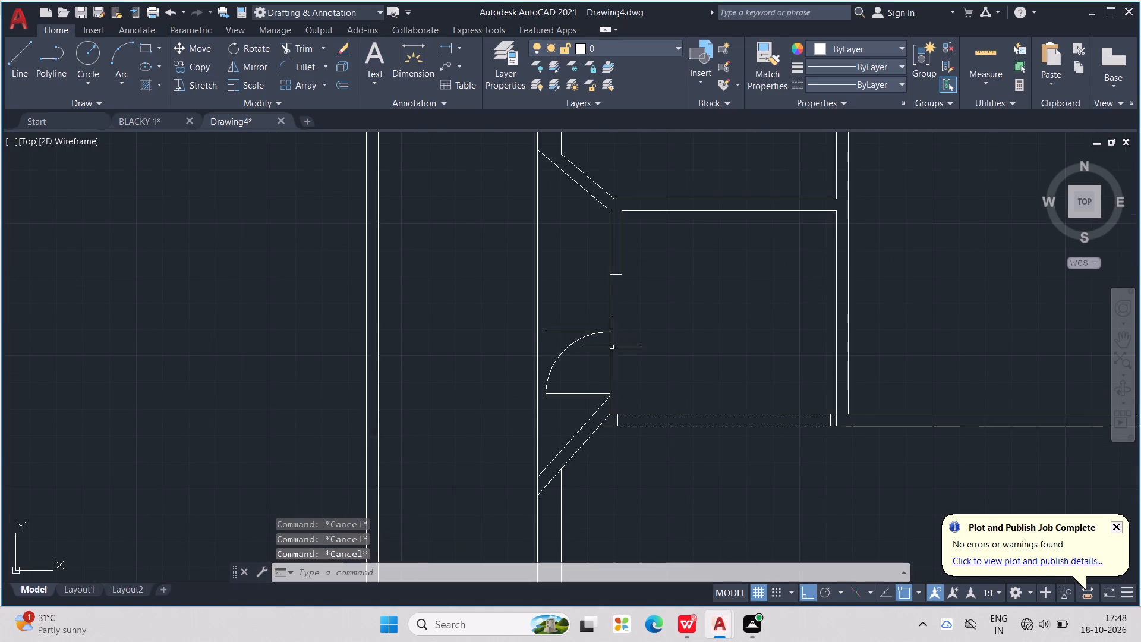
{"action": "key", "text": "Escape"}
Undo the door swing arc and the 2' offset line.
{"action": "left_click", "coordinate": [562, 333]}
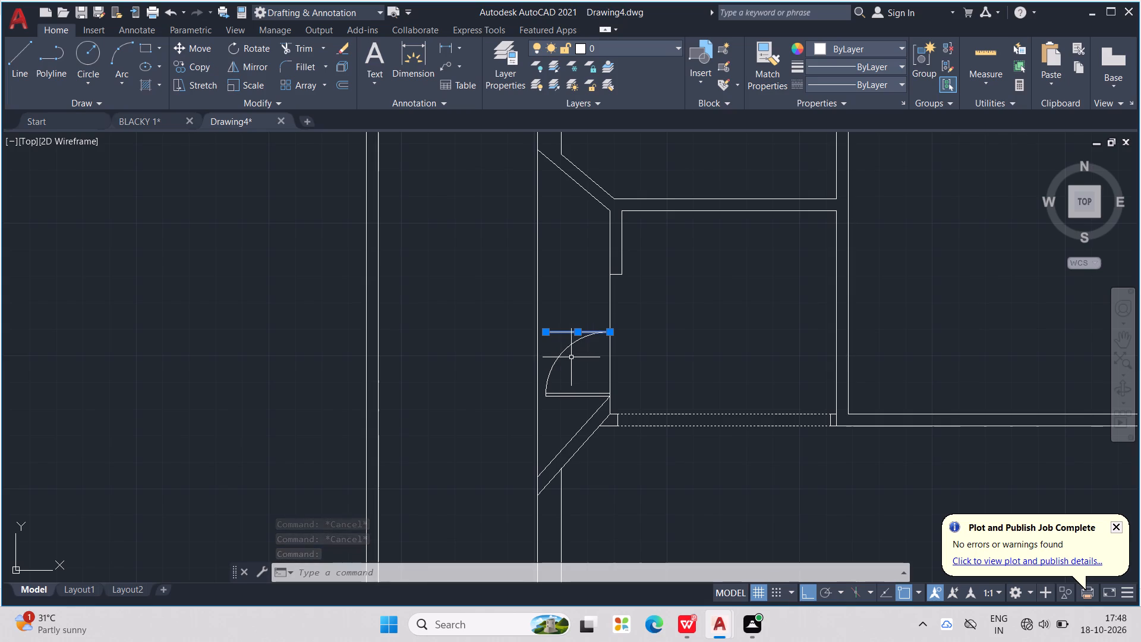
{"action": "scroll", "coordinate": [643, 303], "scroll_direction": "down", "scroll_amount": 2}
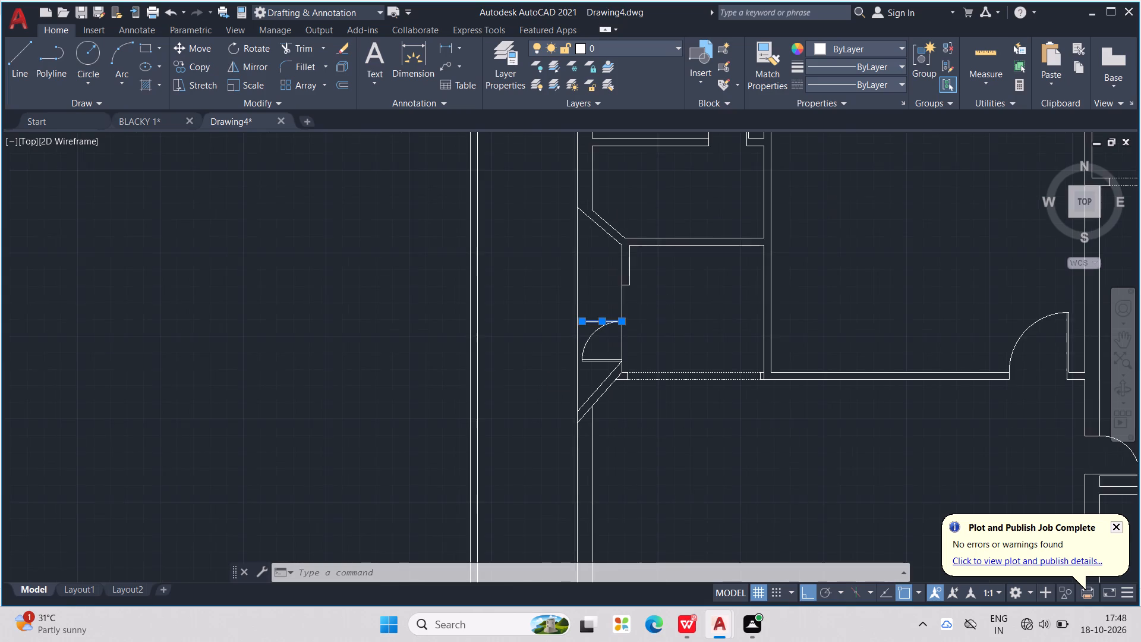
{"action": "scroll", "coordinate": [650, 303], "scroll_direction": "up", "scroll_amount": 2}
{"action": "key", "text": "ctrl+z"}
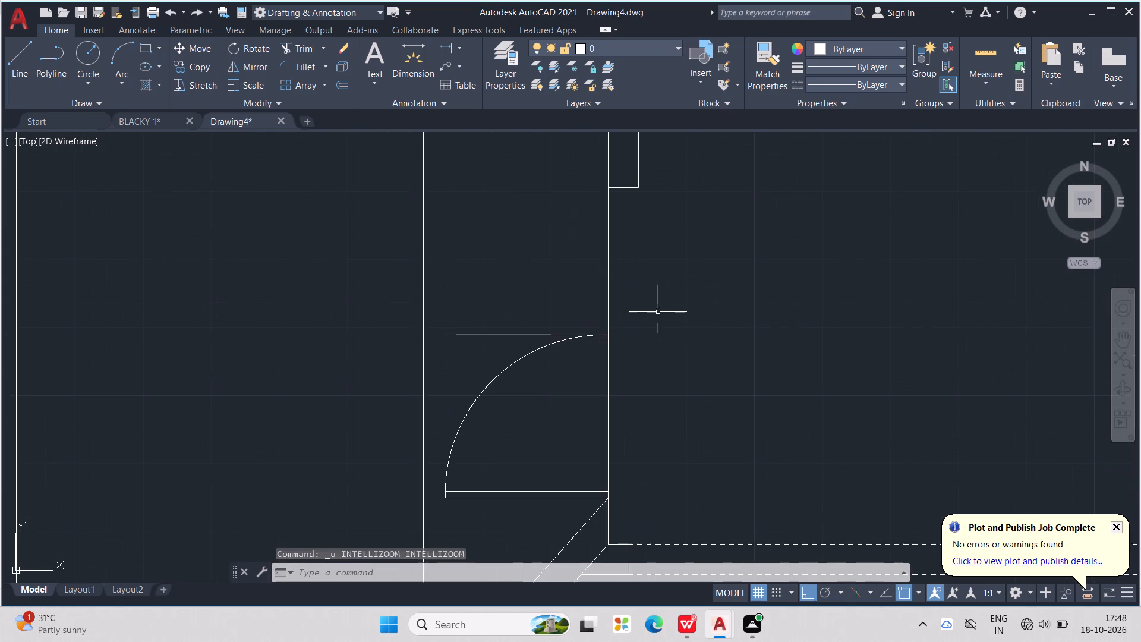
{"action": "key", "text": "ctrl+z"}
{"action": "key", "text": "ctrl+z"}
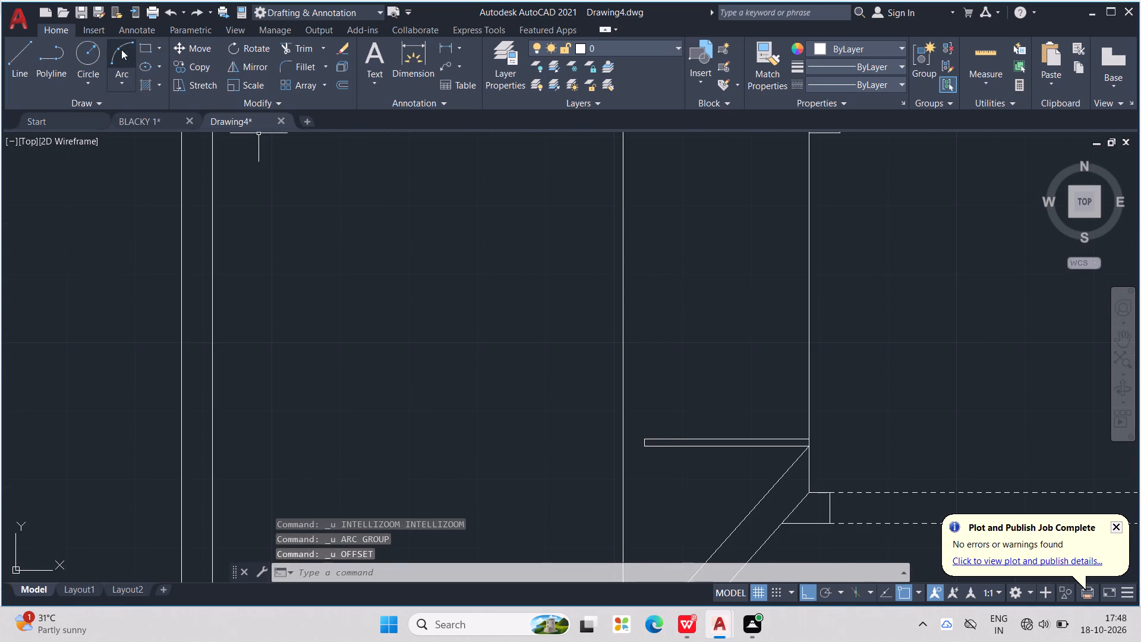
Draw a three-point swing arc through the door leaf's two free-end corners, ending on the wall line below the short wall stub.
{"action": "left_click", "coordinate": [121, 49]}
{"action": "scroll", "coordinate": [672, 433], "scroll_direction": "up", "scroll_amount": 2}
{"action": "left_click", "coordinate": [601, 472]}
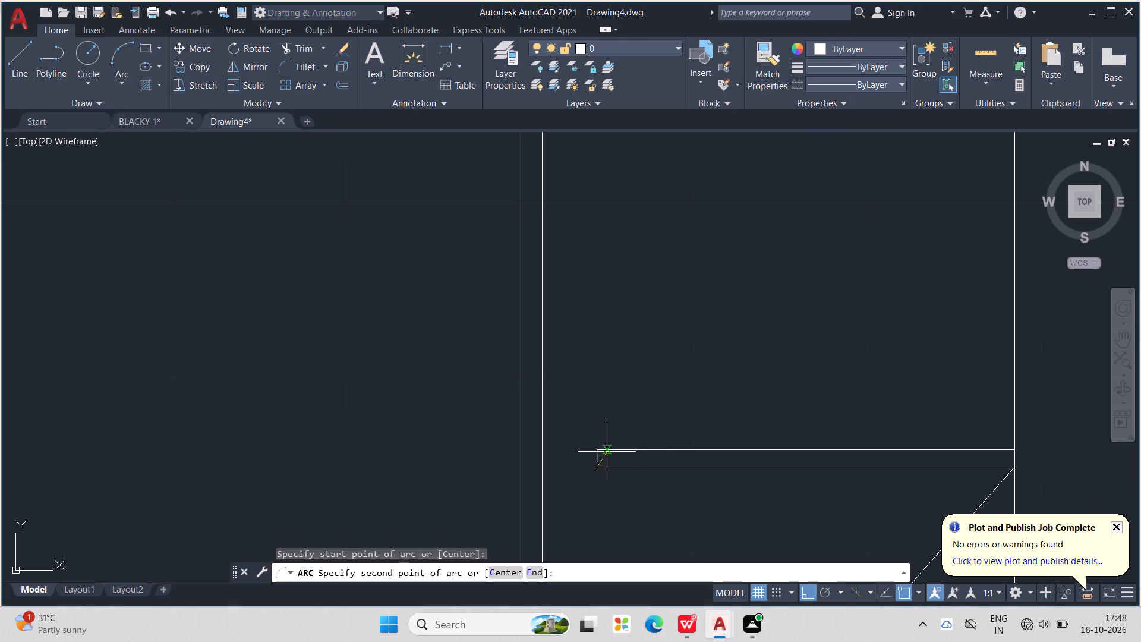
{"action": "left_click", "coordinate": [601, 451]}
{"action": "scroll", "coordinate": [702, 386], "scroll_direction": "down", "scroll_amount": 1}
{"action": "middle_click_drag", "start_coordinate": [704, 387], "coordinate": [639, 462]}
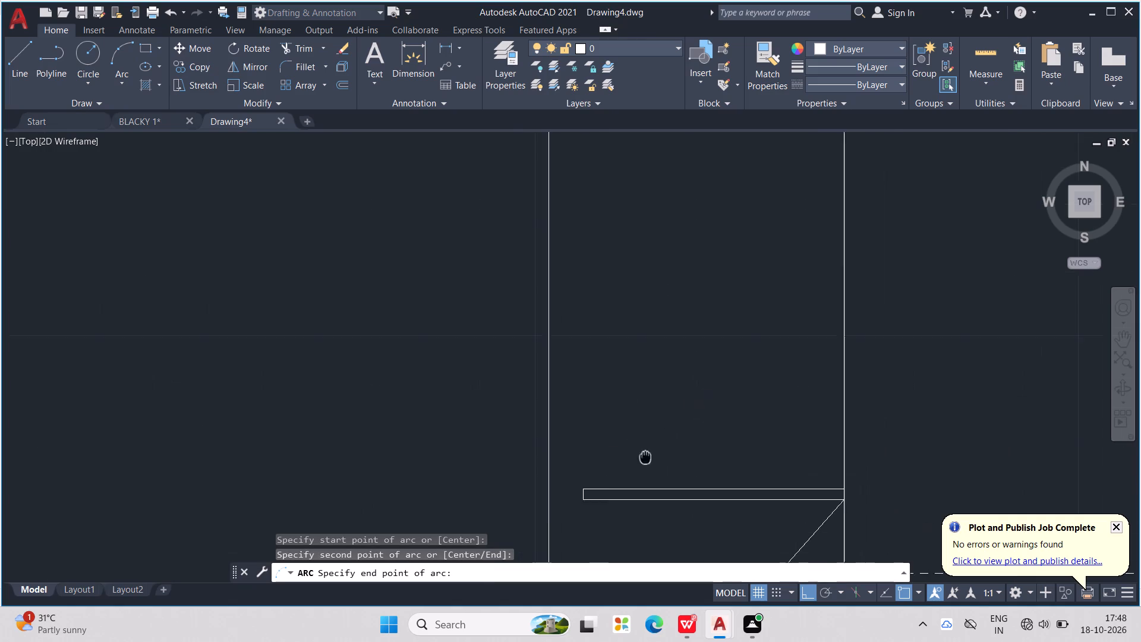
{"action": "middle_click_drag", "start_coordinate": [639, 462], "coordinate": [599, 504]}
{"action": "scroll", "coordinate": [756, 282], "scroll_direction": "down", "scroll_amount": 2}
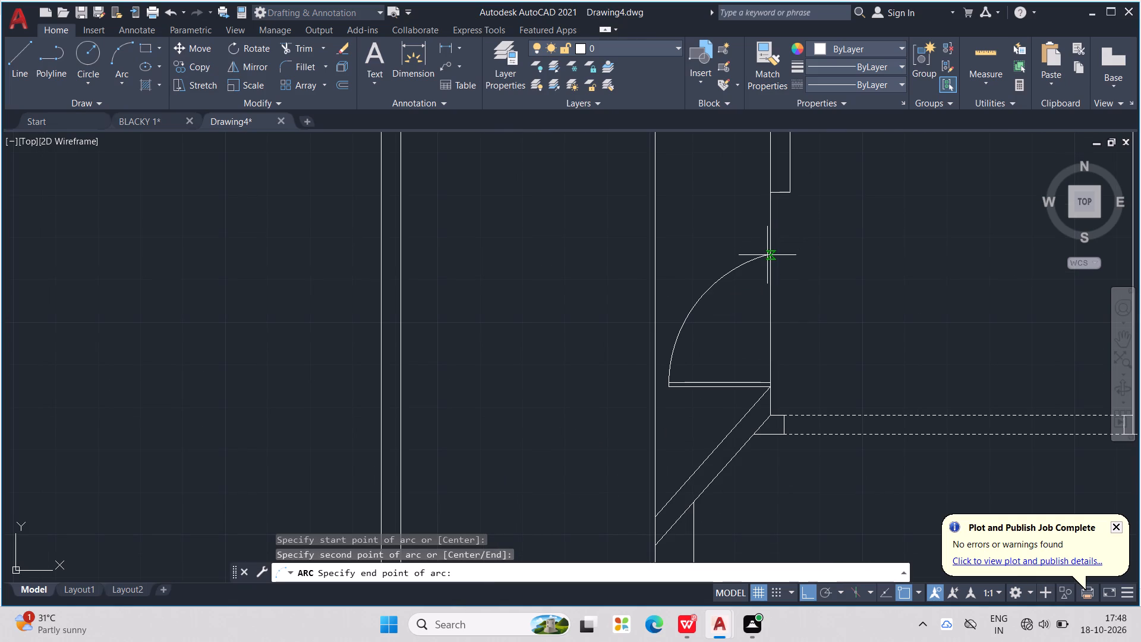
{"action": "left_click", "coordinate": [767, 255]}
{"action": "key", "text": "Escape"}
{"action": "key", "text": "Escape"}
{"action": "key", "text": "Escape"}
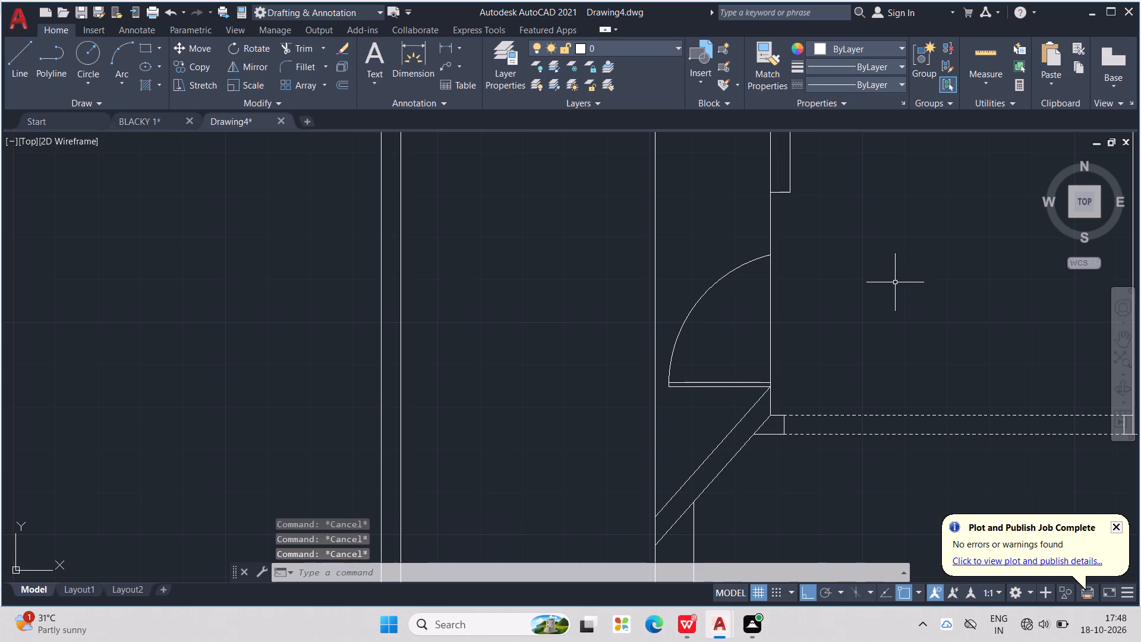
Extend the wall stub with a line about 1'-3" down to the arc's end level, and close it across to the arc endpoint.
{"action": "key", "text": "l"}
{"action": "key", "text": "Return"}
{"action": "left_click", "coordinate": [792, 195]}
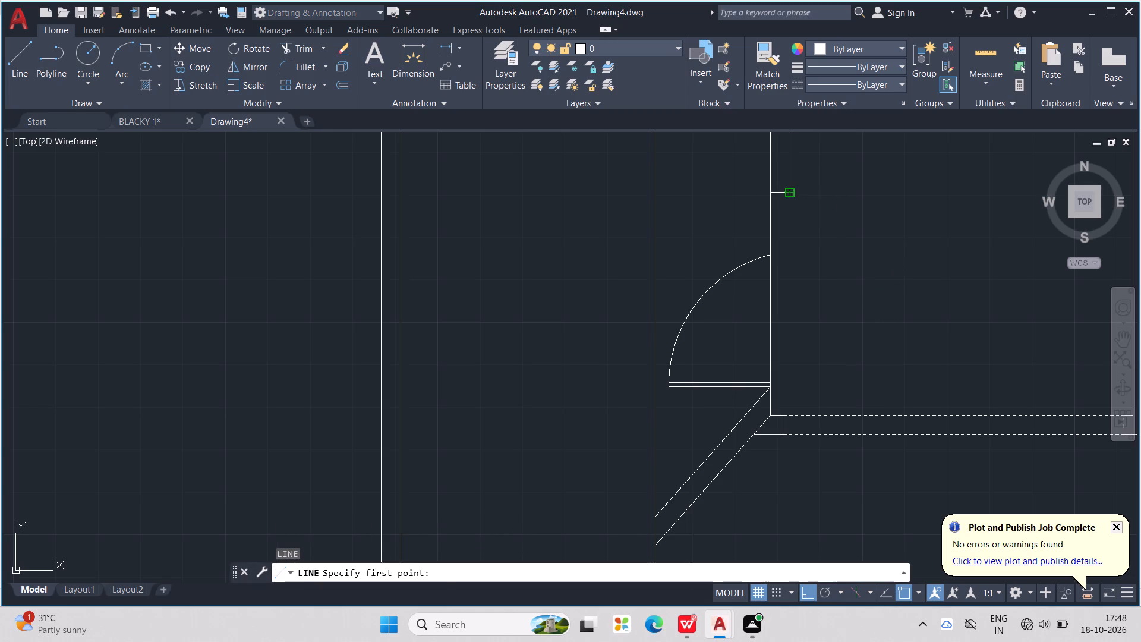
{"action": "scroll", "coordinate": [787, 288], "scroll_direction": "up", "scroll_amount": 1}
{"action": "left_click", "coordinate": [789, 237]}
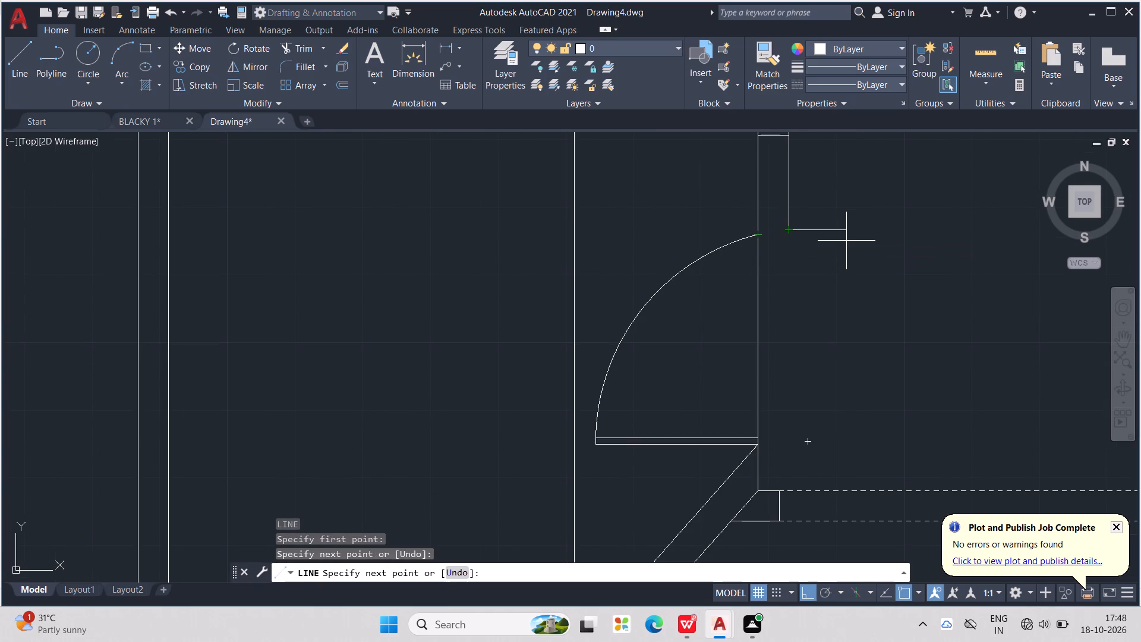
{"action": "key", "text": "ctrl+z"}
{"action": "middle_click_drag", "start_coordinate": [851, 251], "coordinate": [844, 413]}
{"action": "scroll", "coordinate": [797, 401], "scroll_direction": "up", "scroll_amount": 3}
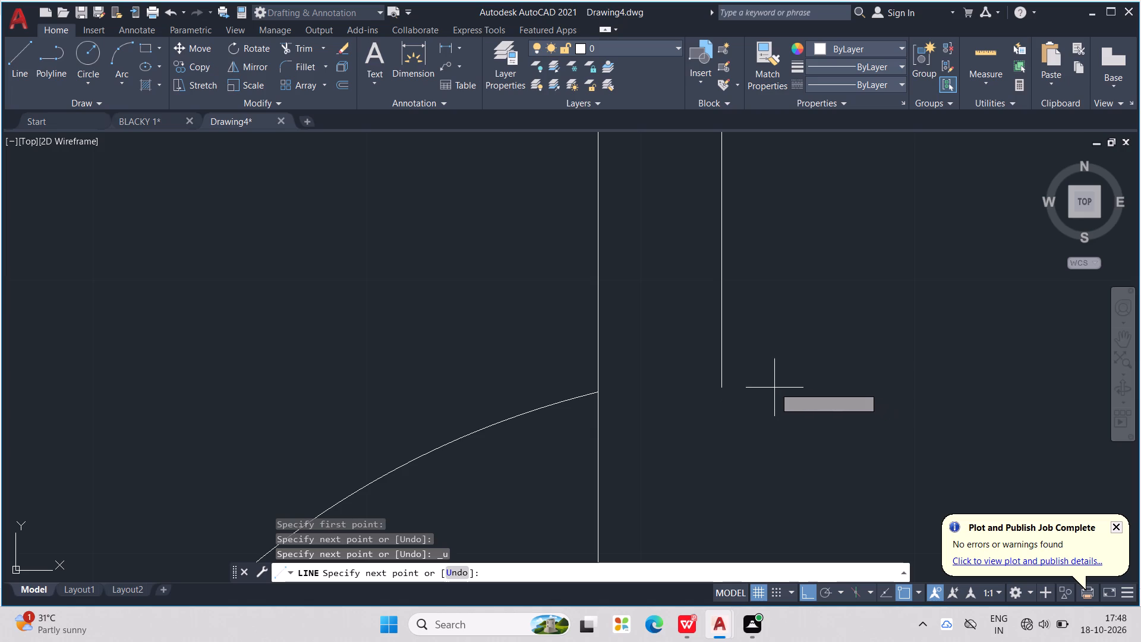
{"action": "left_click", "coordinate": [717, 396]}
{"action": "left_click", "coordinate": [597, 395]}
{"action": "scroll", "coordinate": [603, 392], "scroll_direction": "down", "scroll_amount": 3}
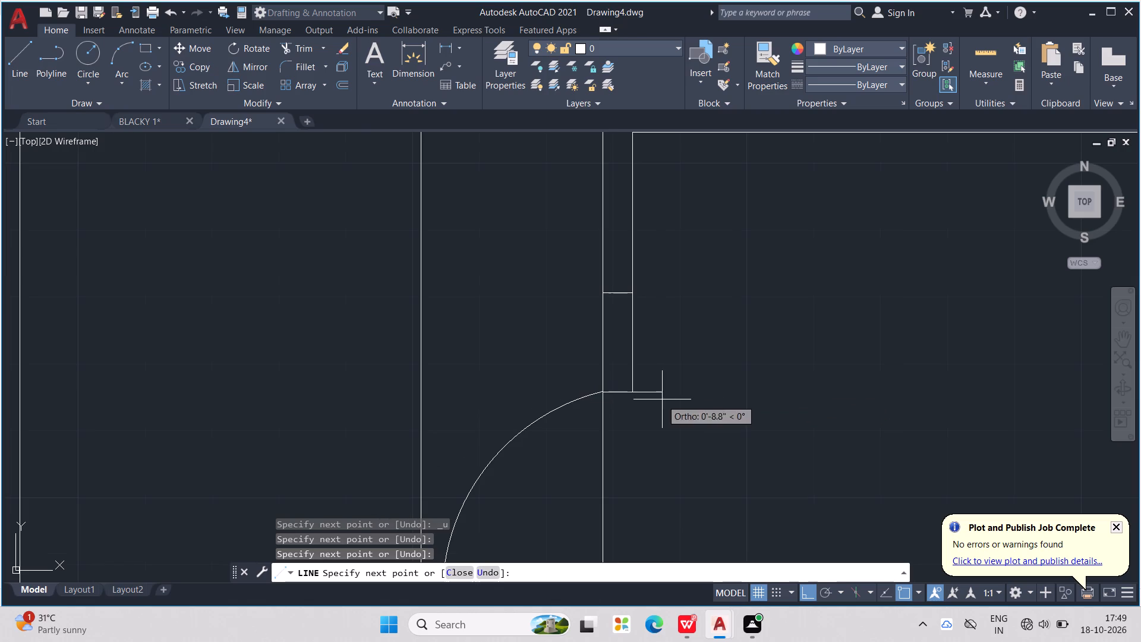
{"action": "key", "text": "Escape"}
{"action": "key", "text": "Escape"}
{"action": "key", "text": "Escape"}
{"action": "scroll", "coordinate": [680, 380], "scroll_direction": "down", "scroll_amount": 1}
{"action": "middle_click_drag", "start_coordinate": [682, 380], "coordinate": [695, 468]}
{"action": "key", "text": "Escape"}
{"action": "key", "text": "Escape"}
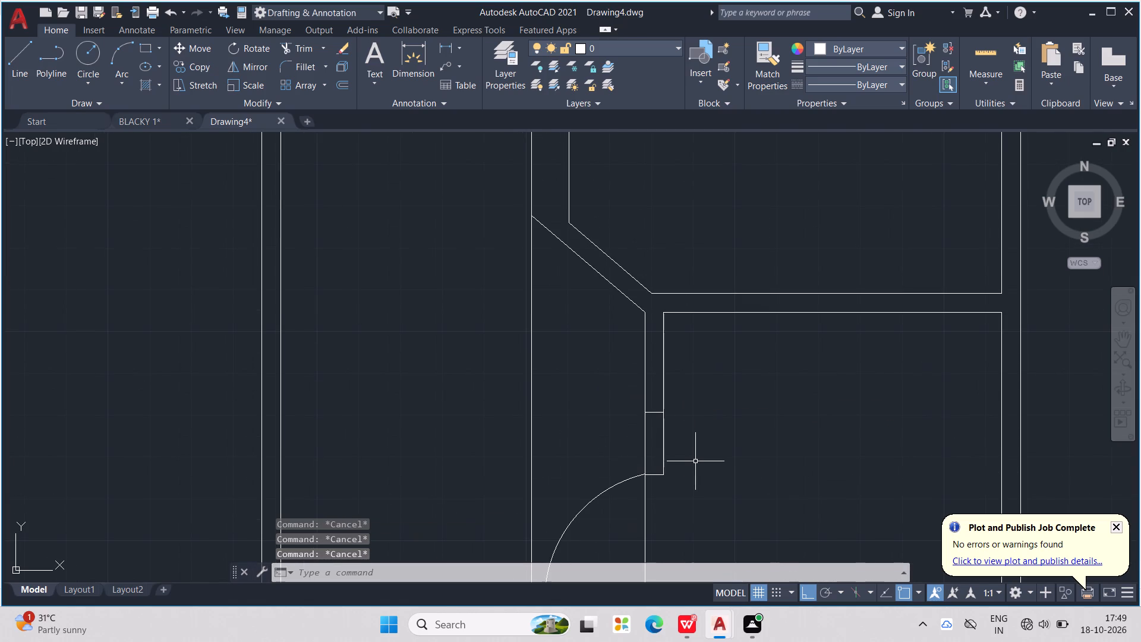
Trim away the old short end line crossing the extended wall stub above the door.
{"action": "type", "text": "TR"}
{"action": "key", "text": "Return"}
{"action": "scroll", "coordinate": [667, 433], "scroll_direction": "up", "scroll_amount": 2}
{"action": "left_click_drag", "start_coordinate": [628, 366], "coordinate": [632, 396]}
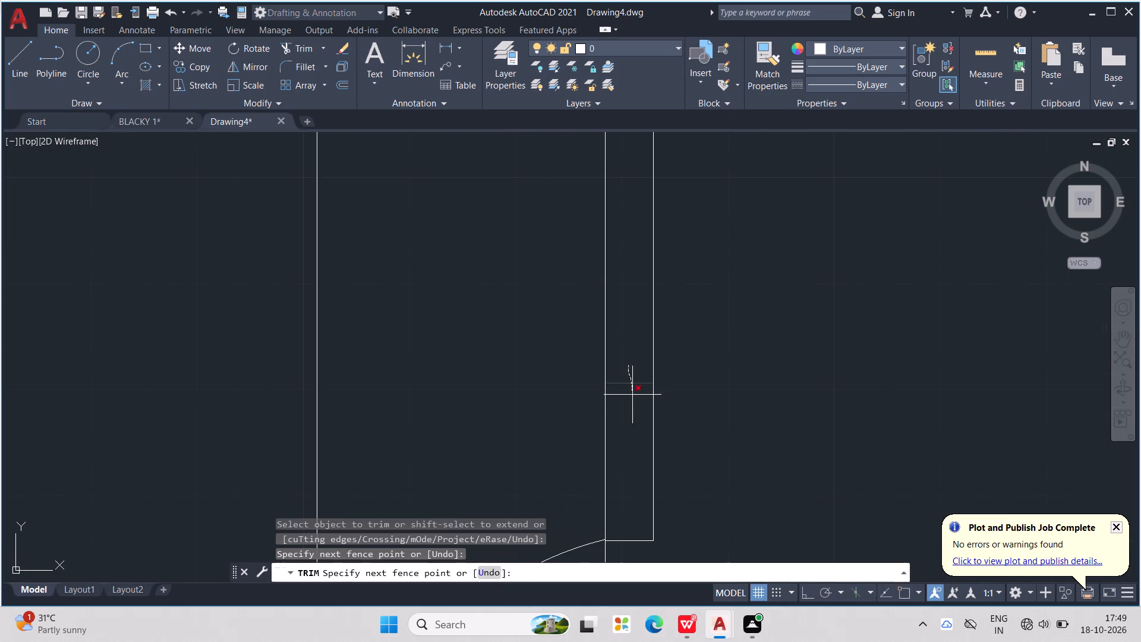
{"action": "left_click_drag", "start_coordinate": [632, 396], "coordinate": [633, 404]}
{"action": "scroll", "coordinate": [635, 404], "scroll_direction": "down", "scroll_amount": 3}
{"action": "scroll", "coordinate": [698, 397], "scroll_direction": "down", "scroll_amount": 3}
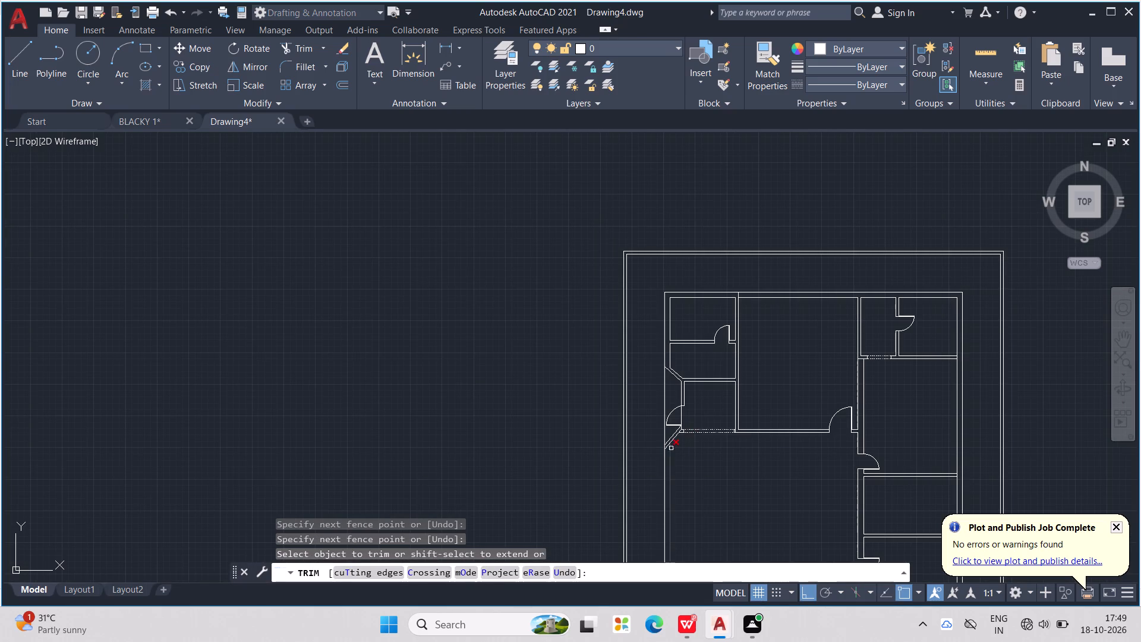
{"action": "scroll", "coordinate": [670, 448], "scroll_direction": "up", "scroll_amount": 2}
{"action": "scroll", "coordinate": [703, 409], "scroll_direction": "up", "scroll_amount": 2}
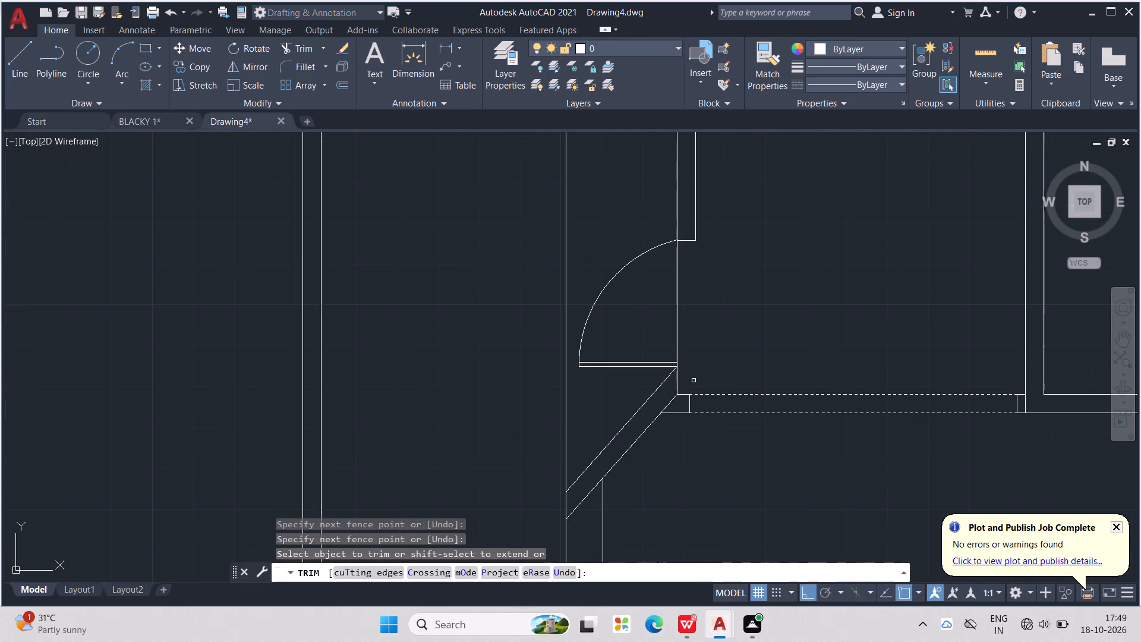
{"action": "scroll", "coordinate": [682, 367], "scroll_direction": "up", "scroll_amount": 4}
{"action": "scroll", "coordinate": [880, 363], "scroll_direction": "down", "scroll_amount": 6}
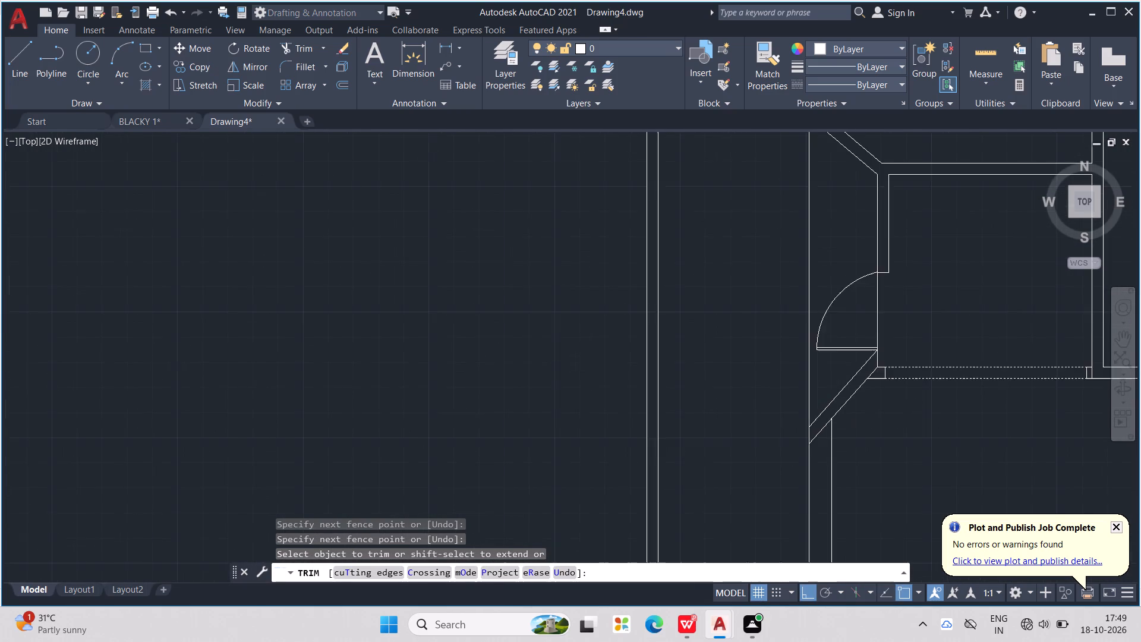
{"action": "scroll", "coordinate": [915, 344], "scroll_direction": "down", "scroll_amount": 1}
{"action": "middle_click_drag", "start_coordinate": [946, 328], "coordinate": [853, 341]}
{"action": "scroll", "coordinate": [946, 328], "scroll_direction": "down", "scroll_amount": 1}
{"action": "key", "text": "Escape"}
{"action": "key", "text": "Escape"}
{"action": "key", "text": "Escape"}
Draw a horizontal JIS_02_0.7 dashed line from the diagonal wall's lower outer corner to the inner line of the boundary wall.
{"action": "key", "text": "l"}
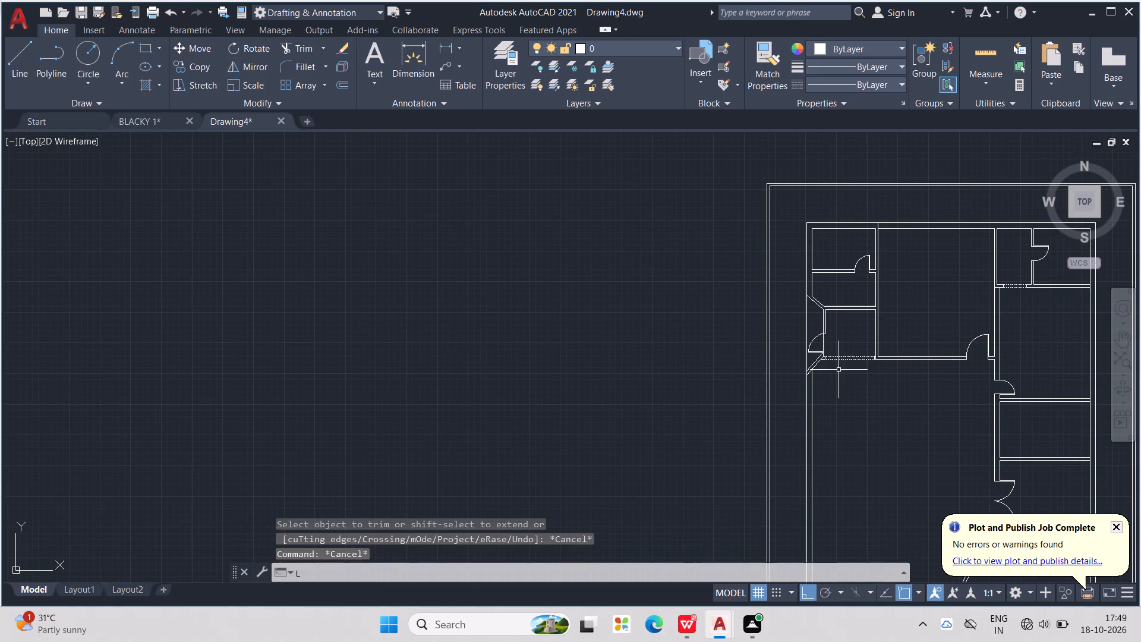
{"action": "key", "text": "Return"}
{"action": "left_click", "coordinate": [904, 82]}
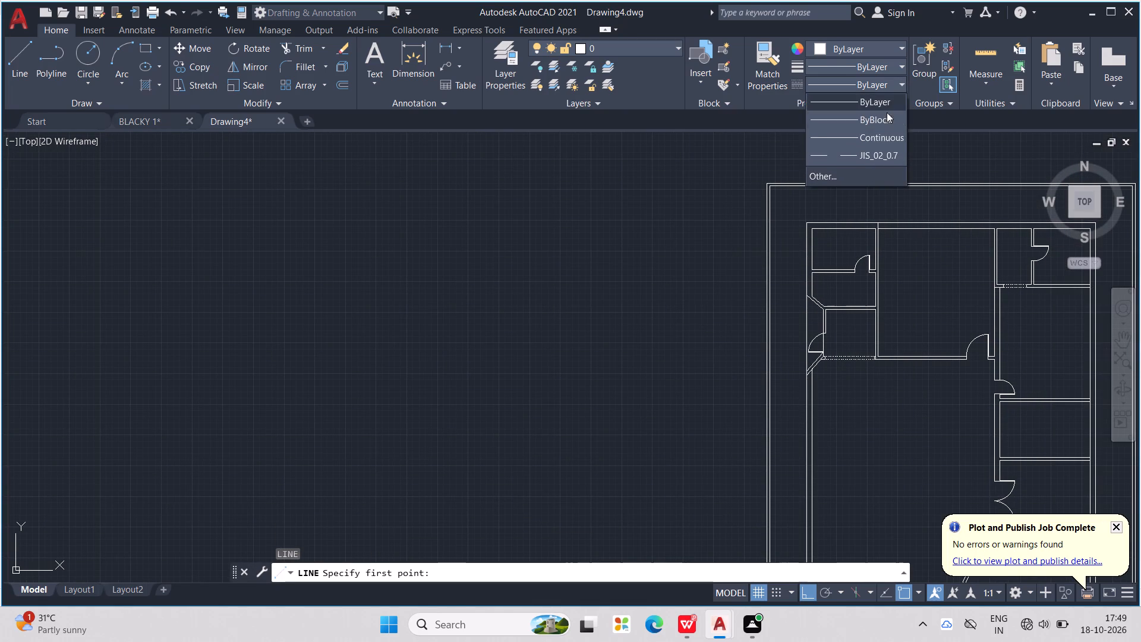
{"action": "left_click", "coordinate": [869, 155]}
{"action": "scroll", "coordinate": [805, 372], "scroll_direction": "up", "scroll_amount": 3}
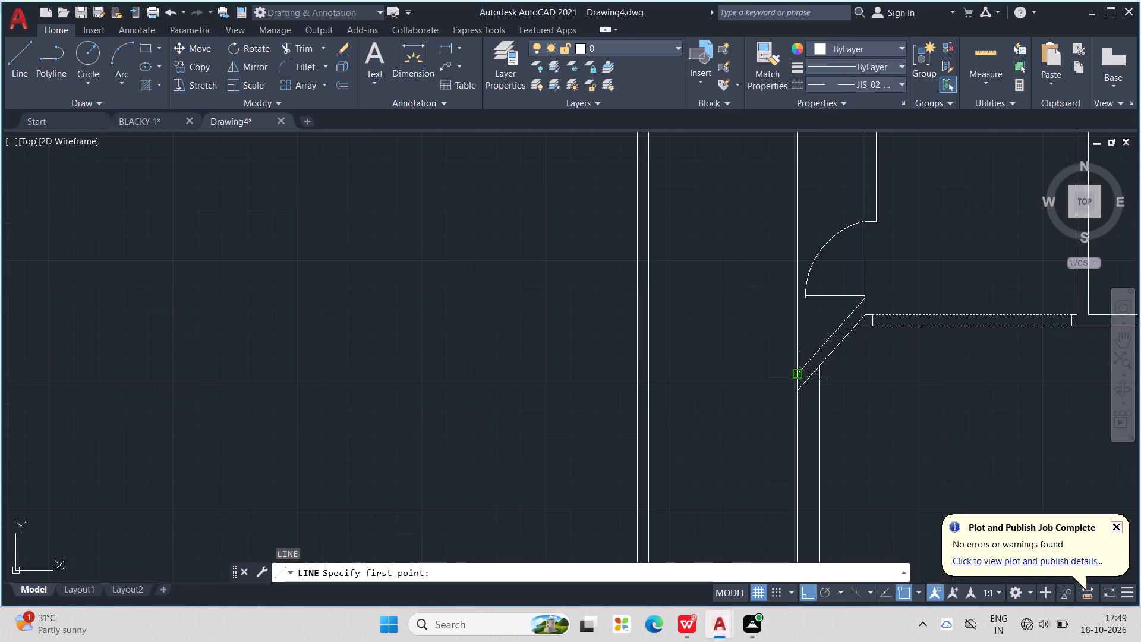
{"action": "left_click", "coordinate": [798, 395]}
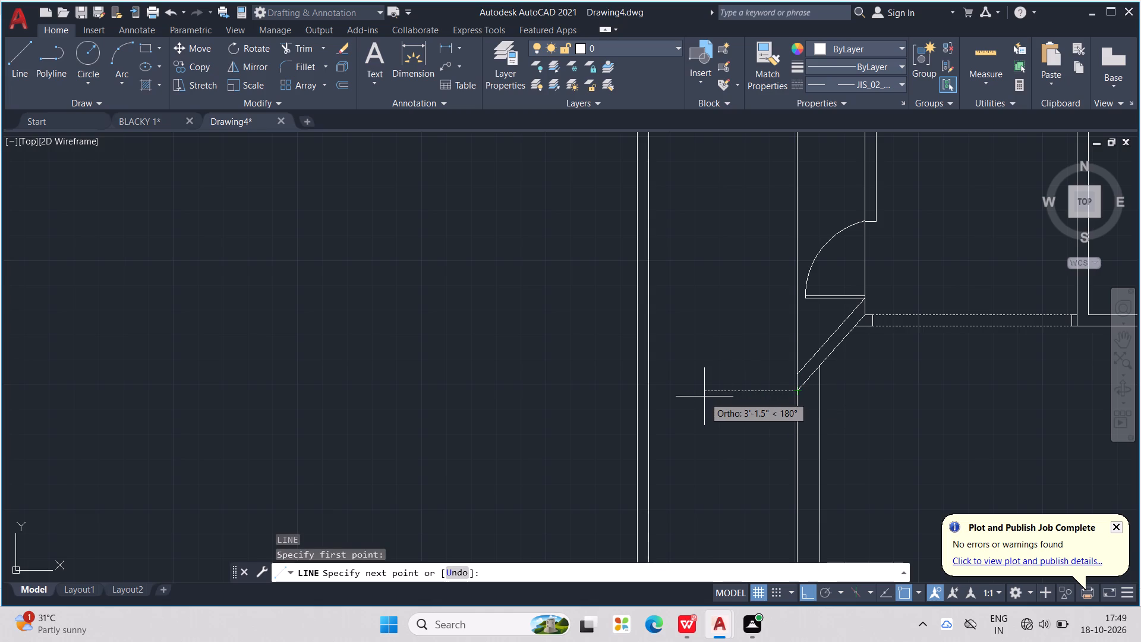
{"action": "scroll", "coordinate": [701, 396], "scroll_direction": "up", "scroll_amount": 1}
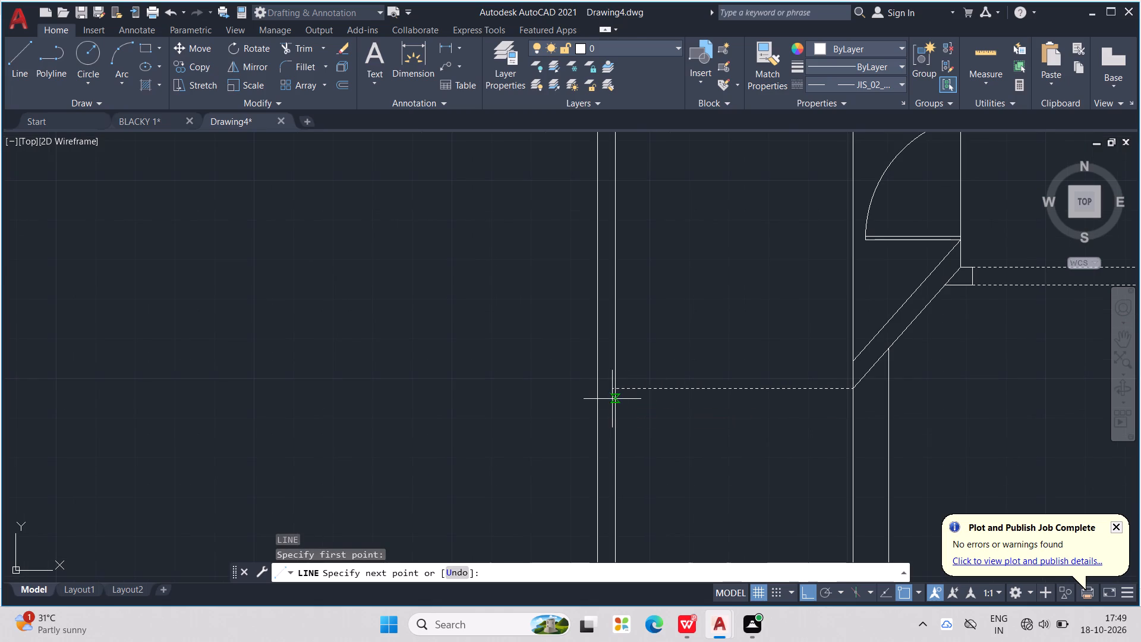
{"action": "left_click", "coordinate": [613, 388]}
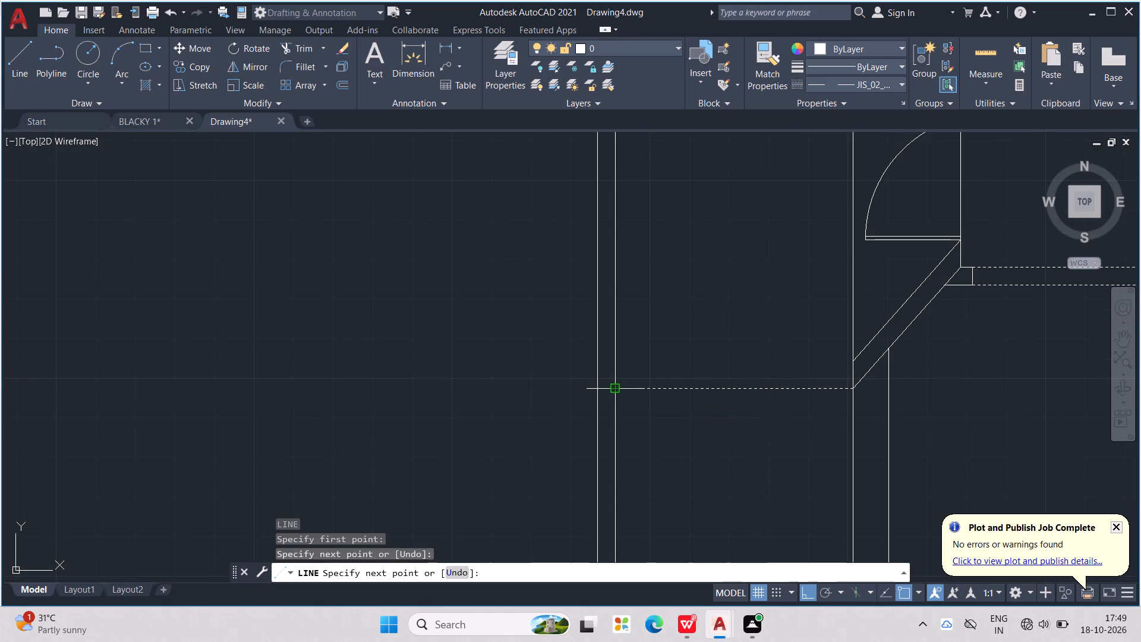
{"action": "key", "text": "Escape"}
{"action": "key", "text": "Escape"}
{"action": "key", "text": "Escape"}
{"action": "key", "text": "Escape"}
{"action": "key", "text": "Escape"}
{"action": "key", "text": "Escape"}
{"action": "key", "text": "Escape"}
{"action": "key", "text": "Escape"}
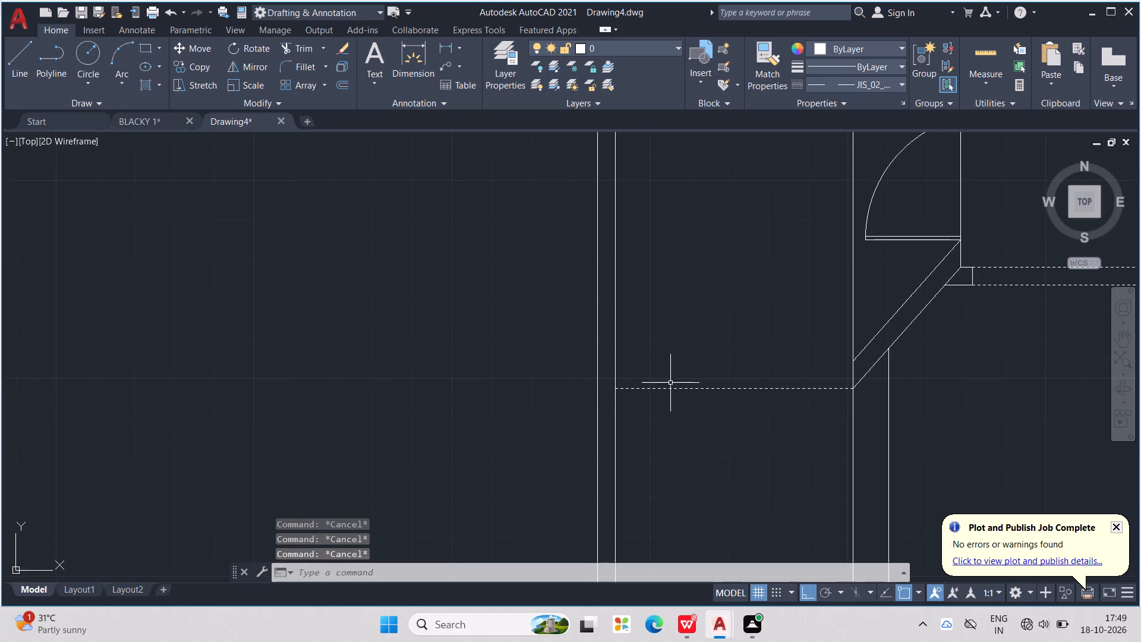
{"action": "key", "text": "Escape"}
Draw a horizontal dashed line from the diagonal wall's upper outer corner across the passage to the boundary wall's inner line.
{"action": "key", "text": "l"}
{"action": "key", "text": "Return"}
{"action": "middle_click_drag", "start_coordinate": [811, 353], "coordinate": [814, 363]}
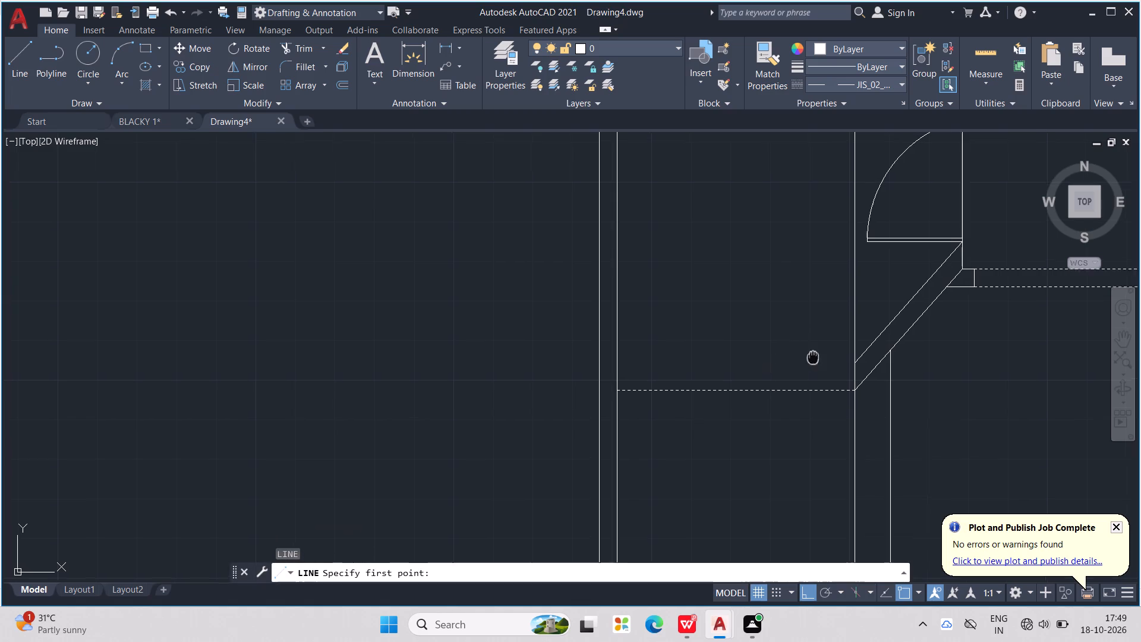
{"action": "middle_click_drag", "start_coordinate": [814, 363], "coordinate": [836, 520]}
{"action": "scroll", "coordinate": [836, 520], "scroll_direction": "down", "scroll_amount": 3}
{"action": "scroll", "coordinate": [828, 370], "scroll_direction": "up", "scroll_amount": 2}
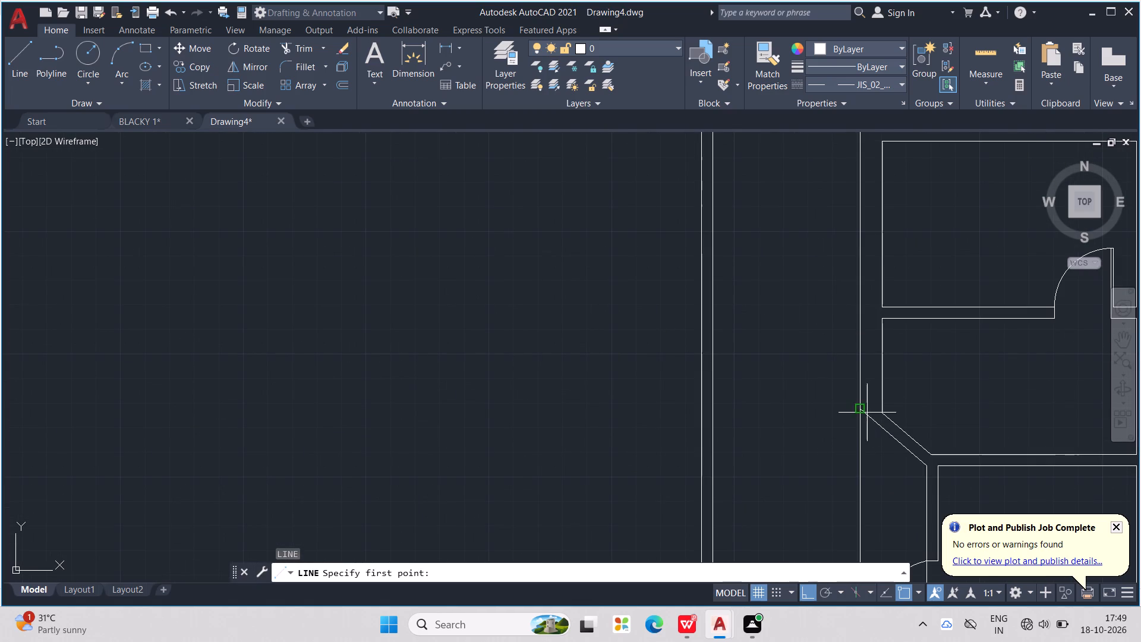
{"action": "left_click", "coordinate": [855, 413]}
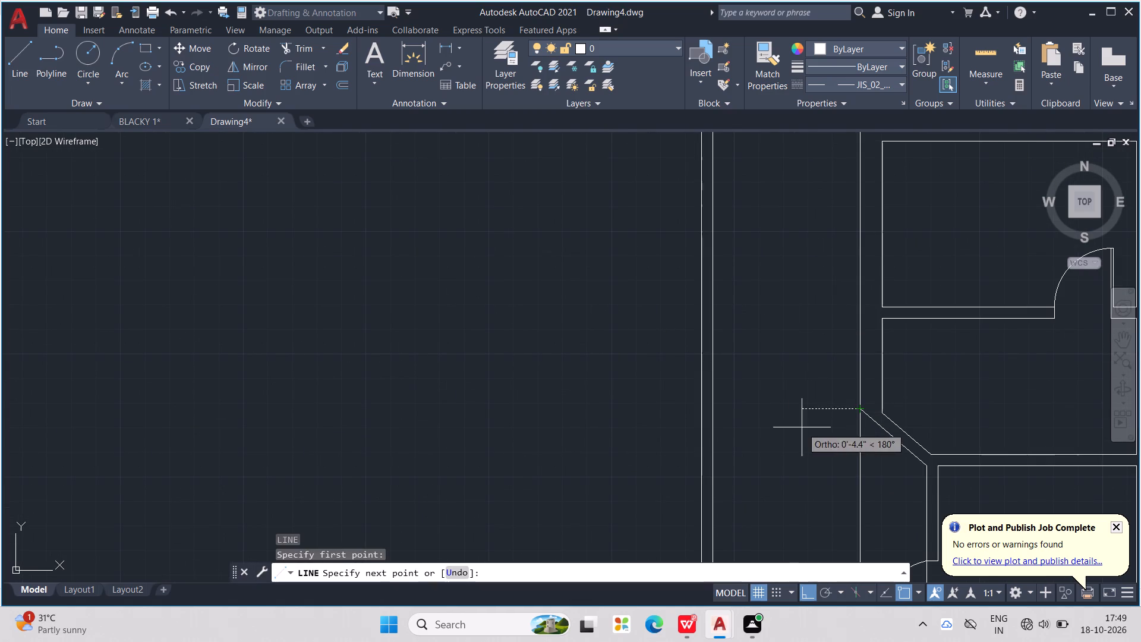
{"action": "left_click", "coordinate": [712, 413]}
{"action": "scroll", "coordinate": [716, 409], "scroll_direction": "down", "scroll_amount": 3}
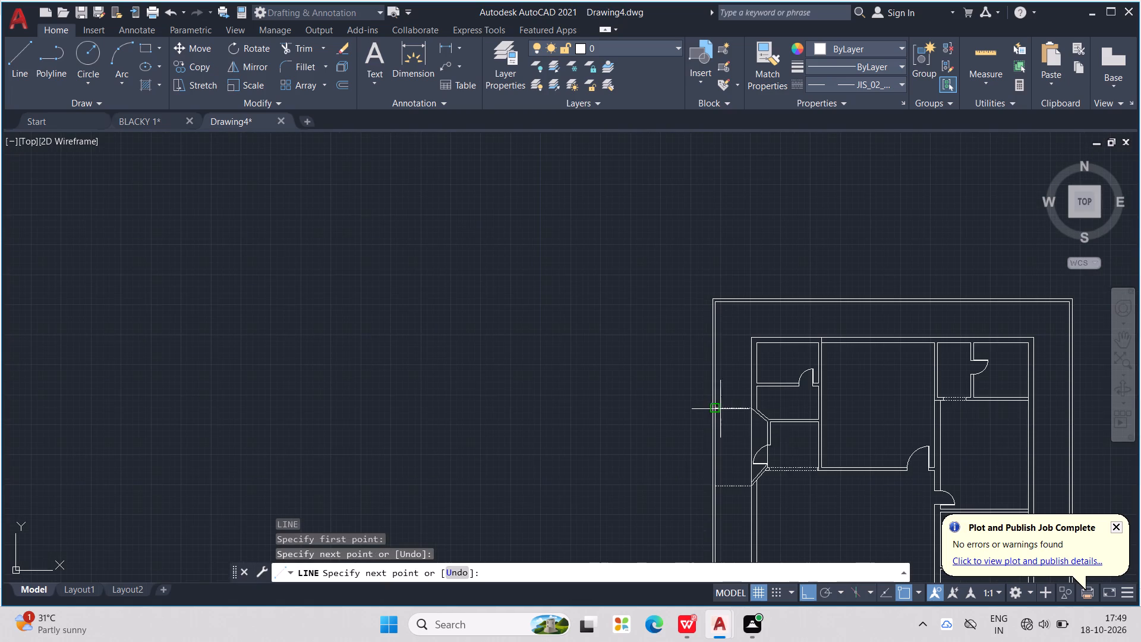
{"action": "key", "text": "Escape"}
{"action": "key", "text": "Escape"}
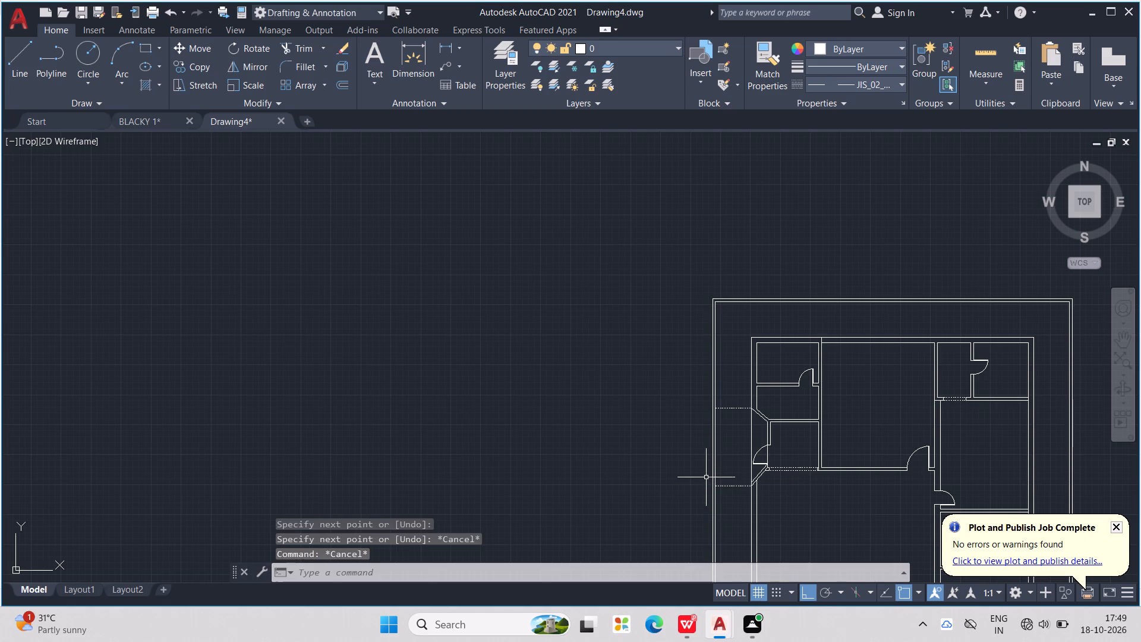
{"action": "key", "text": "Escape"}
{"action": "key", "text": "Escape"}
{"action": "key", "text": "Escape"}
{"action": "key", "text": "Escape"}
{"action": "key", "text": "Escape"}
{"action": "key", "text": "Escape"}
{"action": "key", "text": "Escape"}
Draw a second horizontal dashed line across the passage, just below the upper one, from the boundary wall's inner line perpendicular to the house wall line.
{"action": "key", "text": "l"}
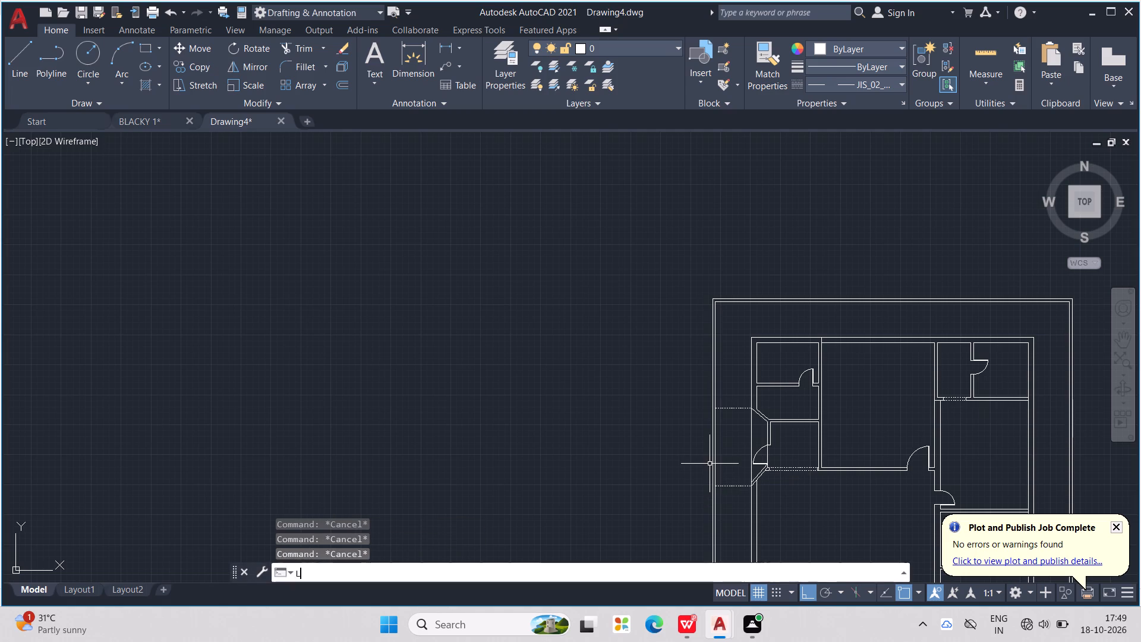
{"action": "key", "text": "Return"}
{"action": "scroll", "coordinate": [740, 433], "scroll_direction": "up", "scroll_amount": 1}
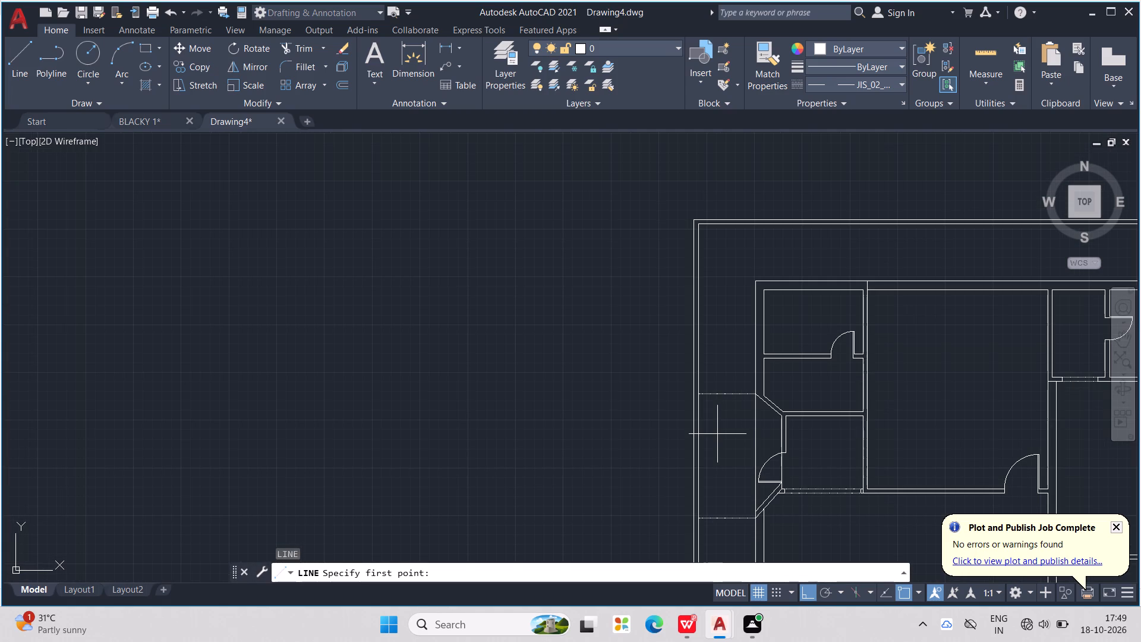
{"action": "scroll", "coordinate": [717, 434], "scroll_direction": "up", "scroll_amount": 1}
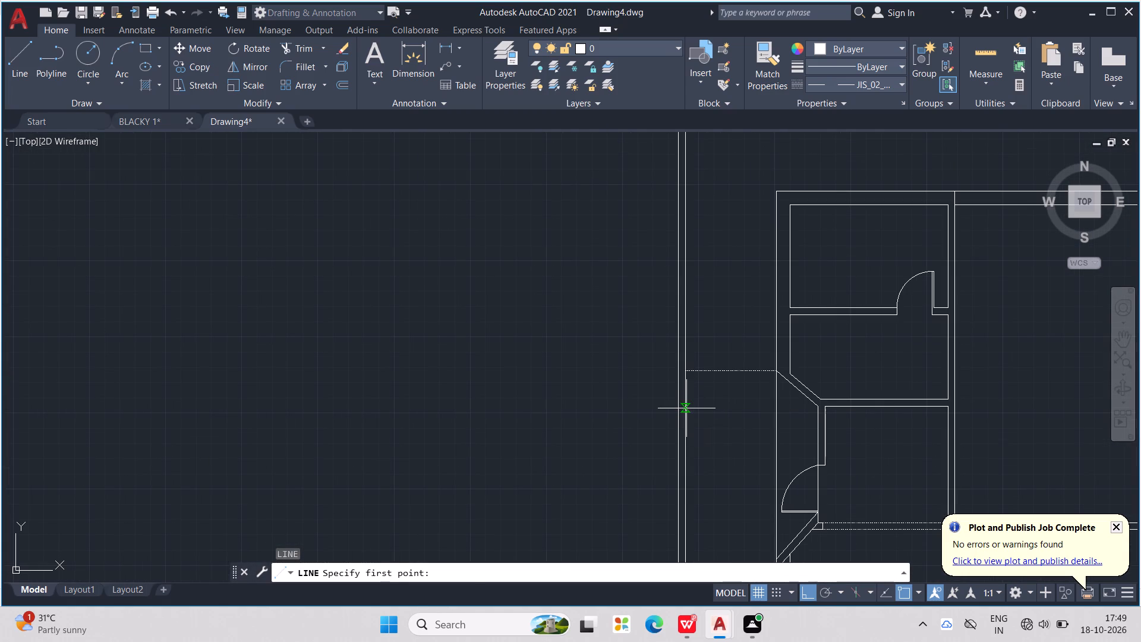
{"action": "left_click", "coordinate": [686, 407]}
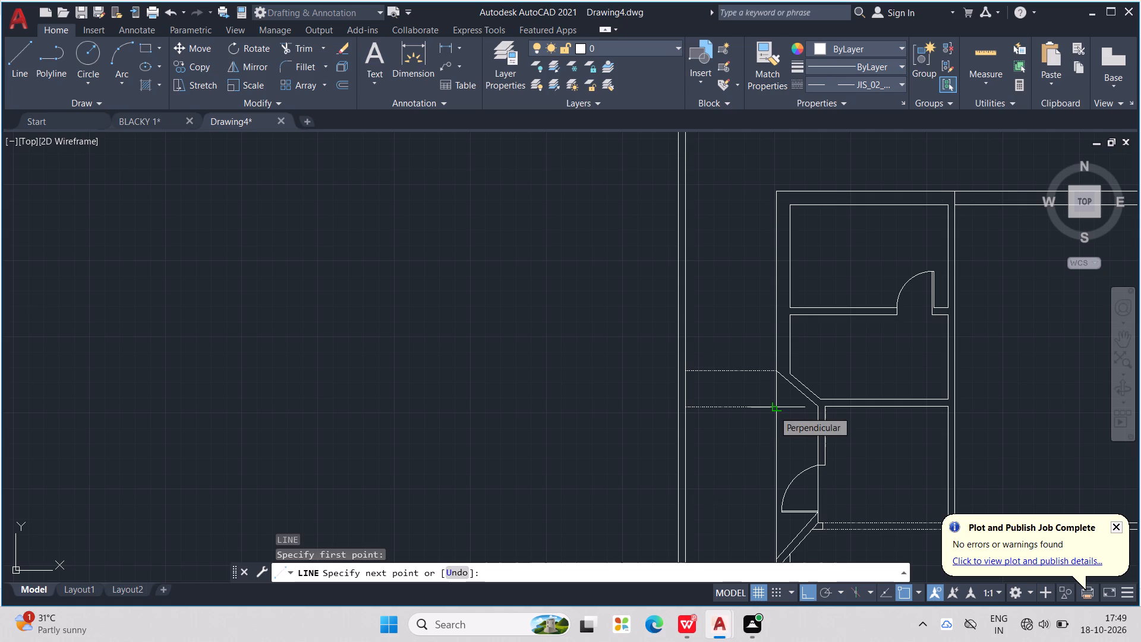
{"action": "left_click", "coordinate": [774, 411]}
{"action": "key", "text": "Escape"}
{"action": "key", "text": "Escape"}
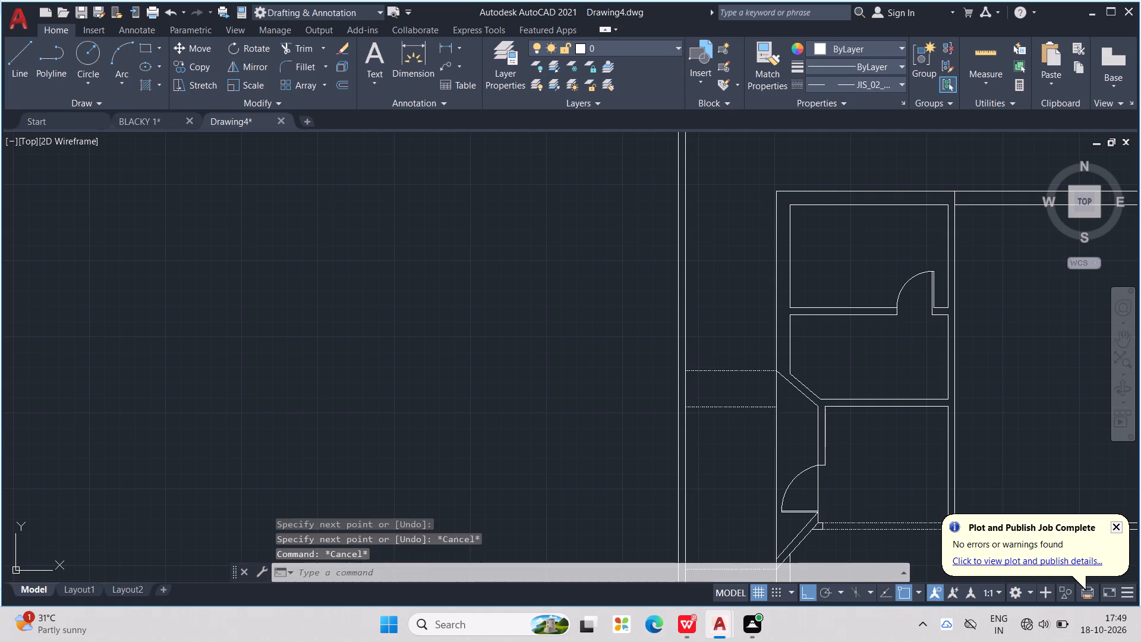
{"action": "key", "text": "Escape"}
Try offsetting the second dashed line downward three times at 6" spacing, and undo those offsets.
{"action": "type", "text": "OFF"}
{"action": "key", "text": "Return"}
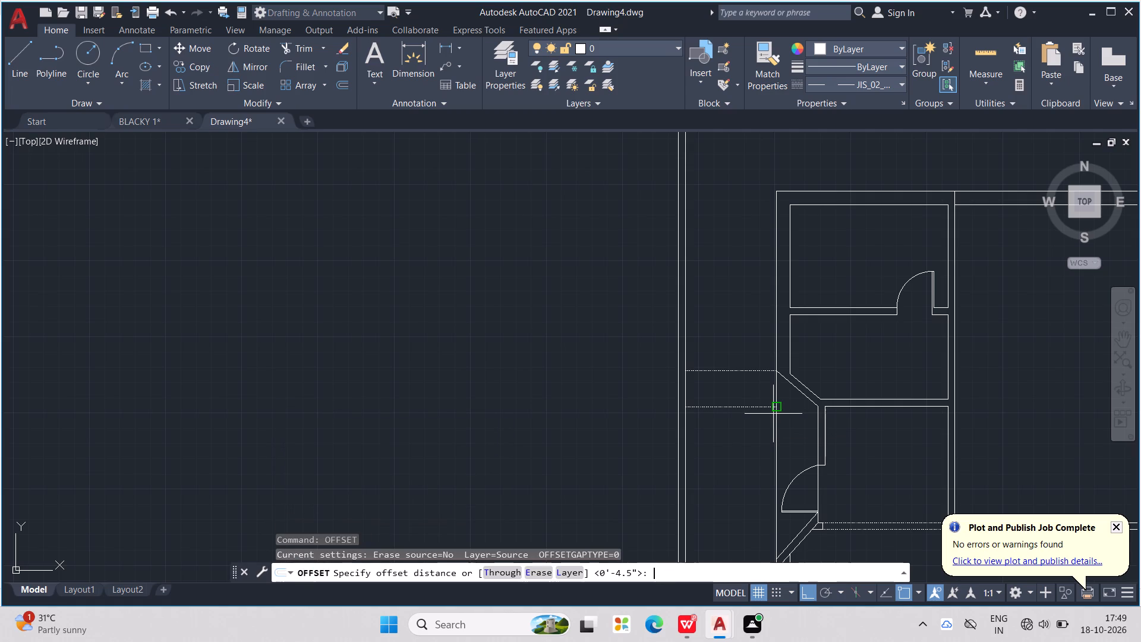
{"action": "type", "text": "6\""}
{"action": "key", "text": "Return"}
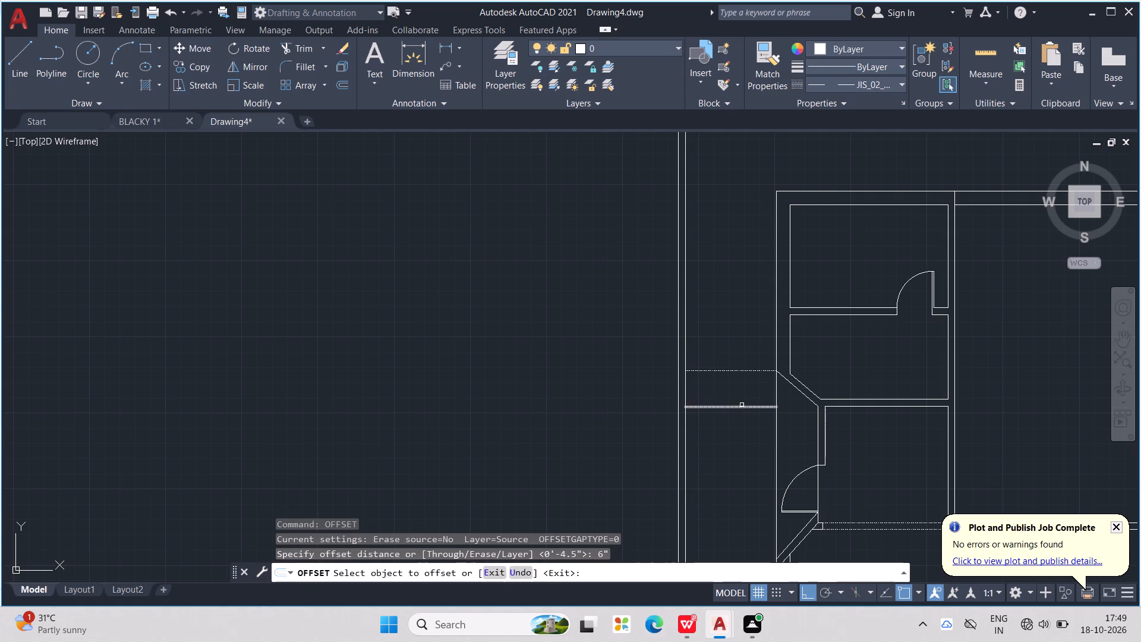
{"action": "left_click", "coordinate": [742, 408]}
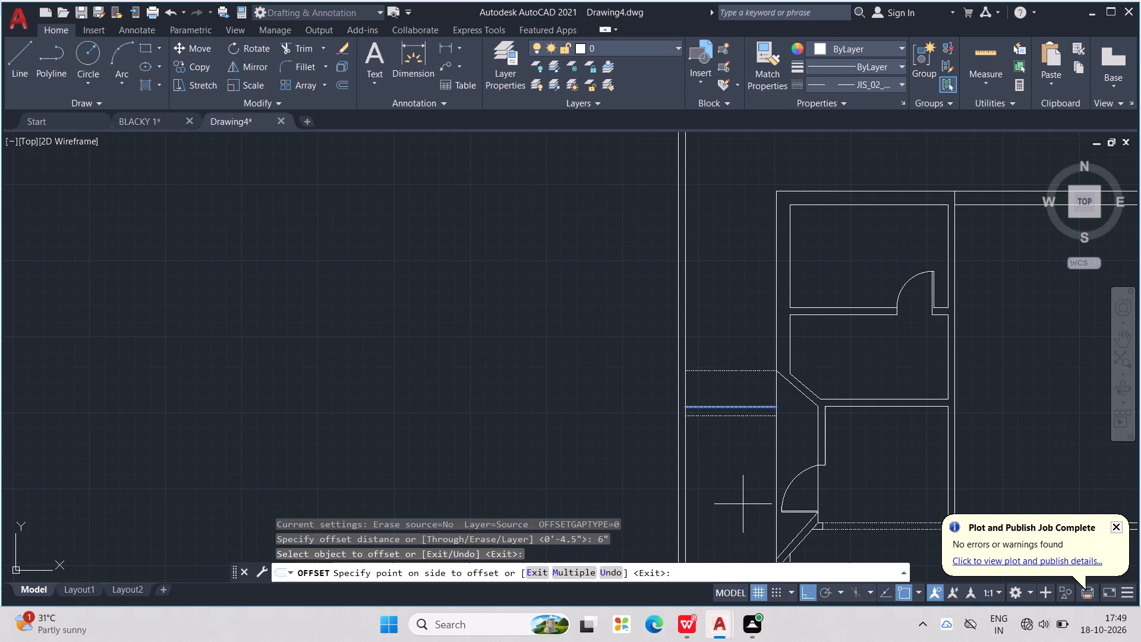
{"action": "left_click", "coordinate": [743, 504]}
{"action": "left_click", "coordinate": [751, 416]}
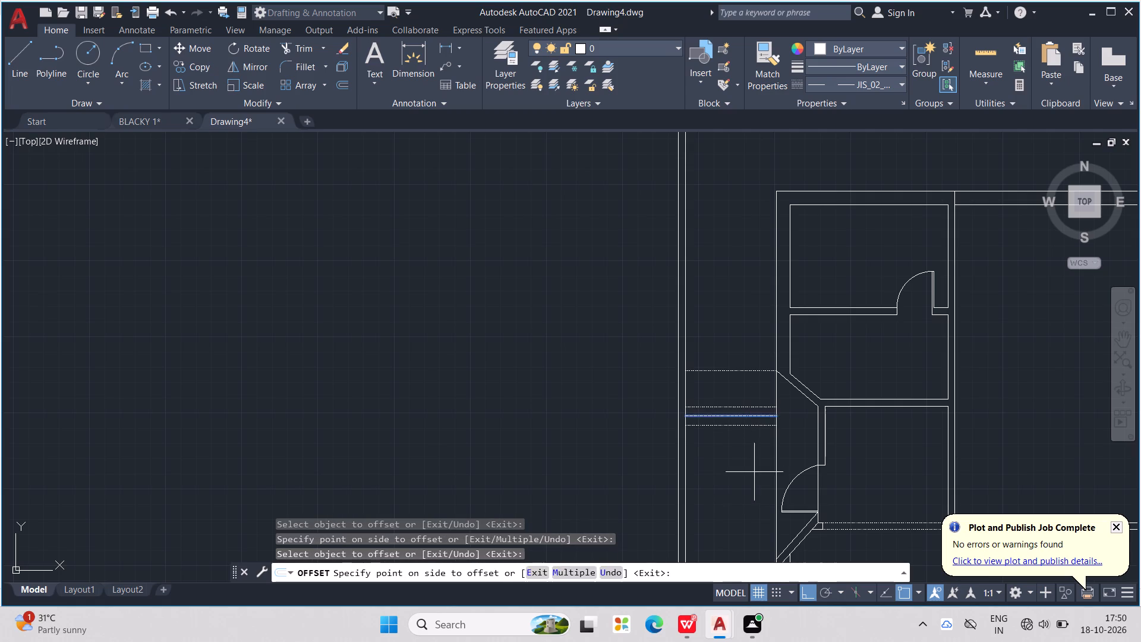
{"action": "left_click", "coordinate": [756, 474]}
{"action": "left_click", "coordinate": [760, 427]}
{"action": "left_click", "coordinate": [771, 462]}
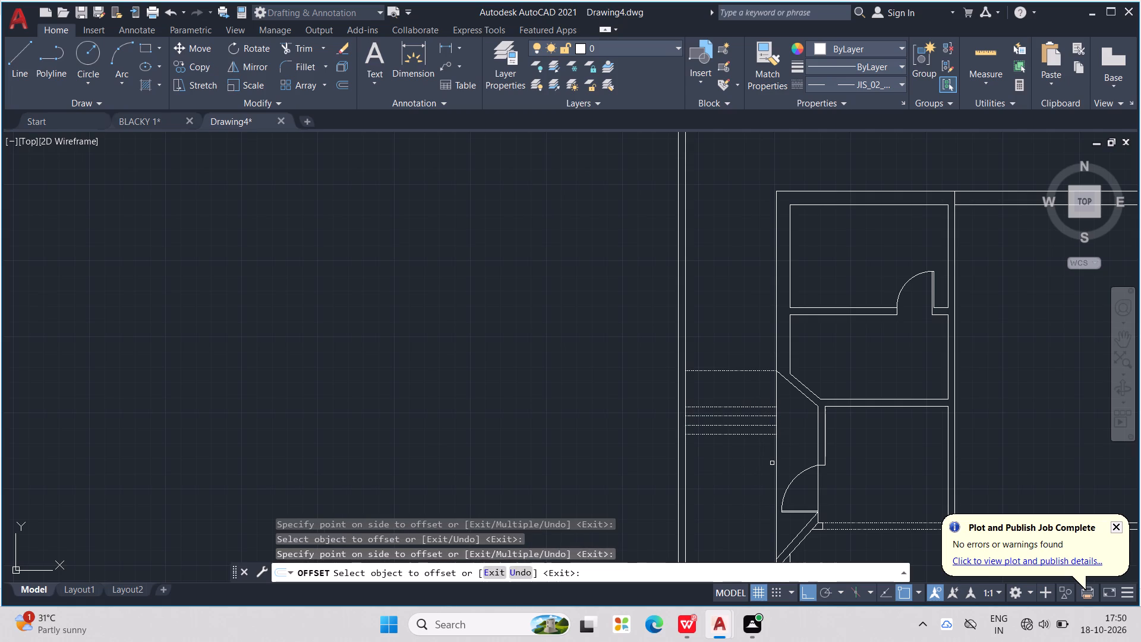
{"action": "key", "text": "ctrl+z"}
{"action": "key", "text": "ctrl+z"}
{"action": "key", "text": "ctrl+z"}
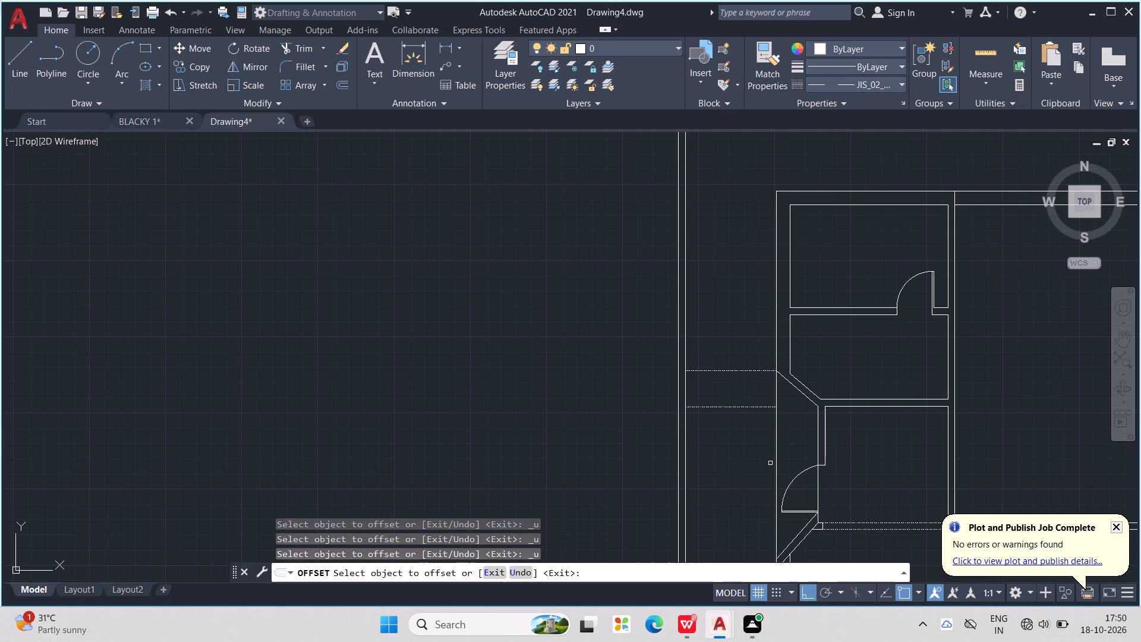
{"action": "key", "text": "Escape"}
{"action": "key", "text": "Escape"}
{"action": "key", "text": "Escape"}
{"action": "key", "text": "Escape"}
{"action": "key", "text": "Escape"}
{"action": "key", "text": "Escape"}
Offset the second dashed line downward five times in succession at 1' spacing to form the stair treads.
{"action": "type", "text": "OFF"}
{"action": "key", "text": "Return"}
{"action": "type", "text": "1'"}
{"action": "key", "text": "Return"}
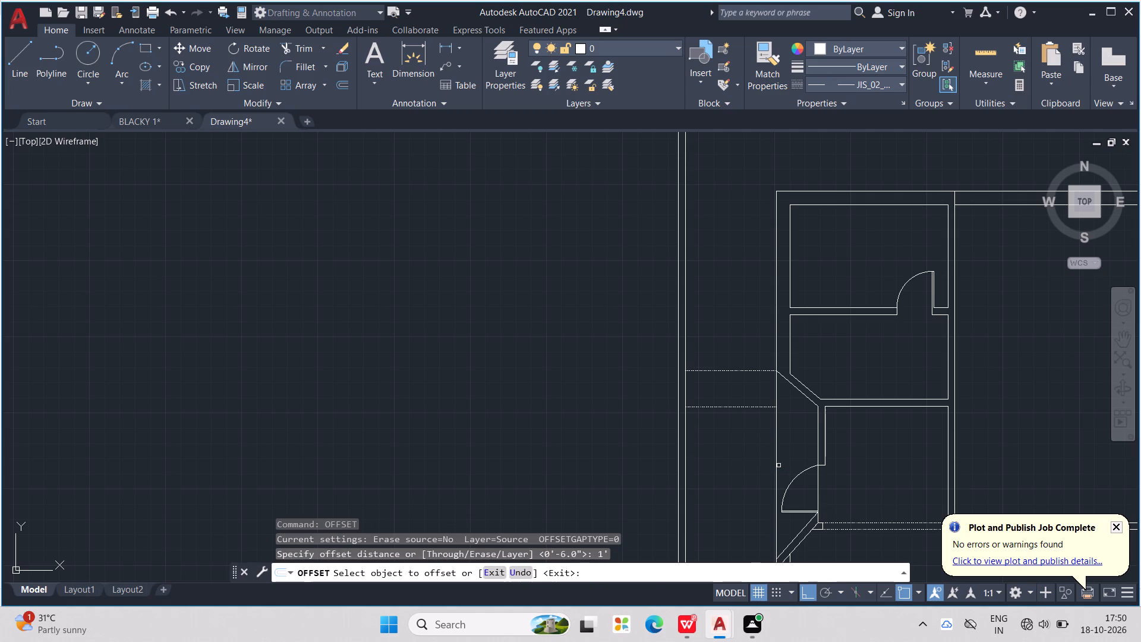
{"action": "left_click", "coordinate": [742, 408]}
{"action": "left_click", "coordinate": [749, 448]}
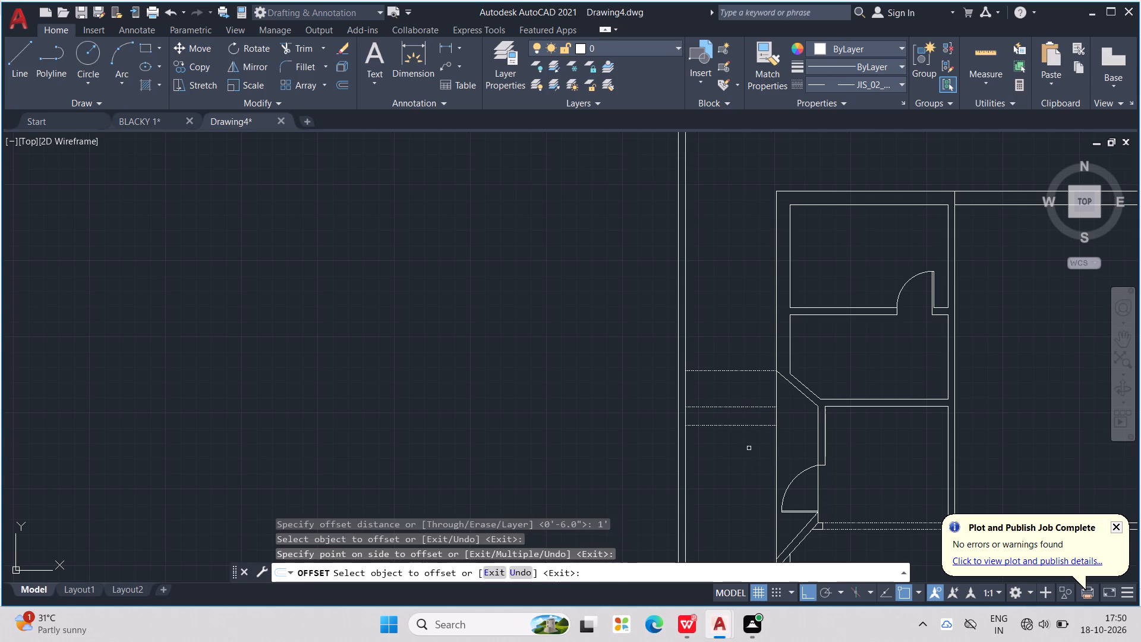
{"action": "left_click", "coordinate": [747, 429]}
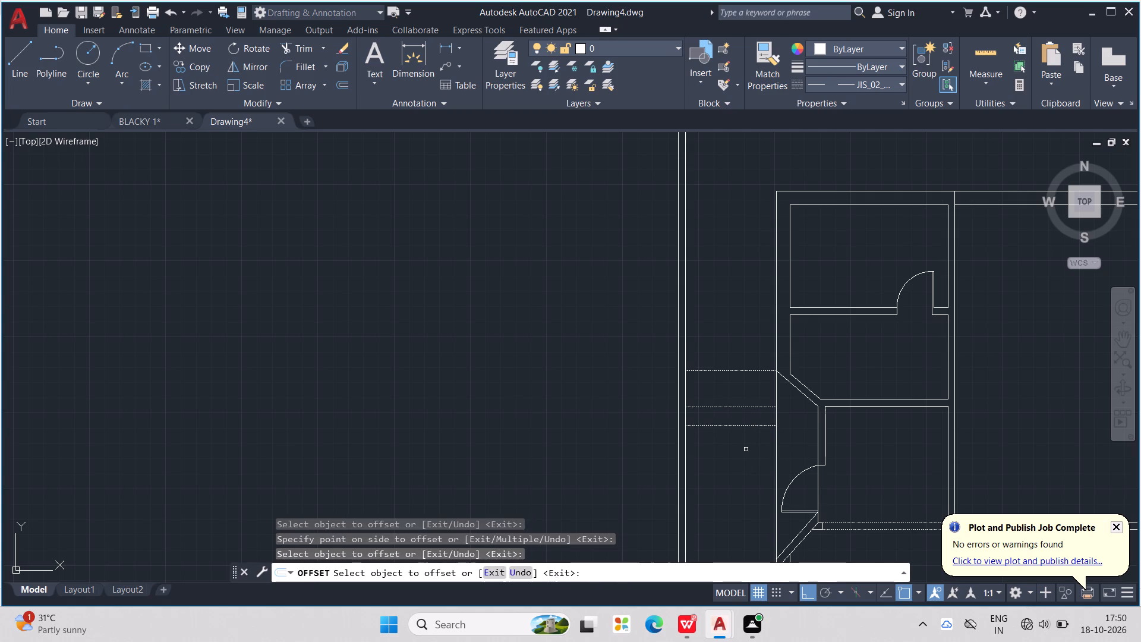
{"action": "left_click", "coordinate": [743, 426]}
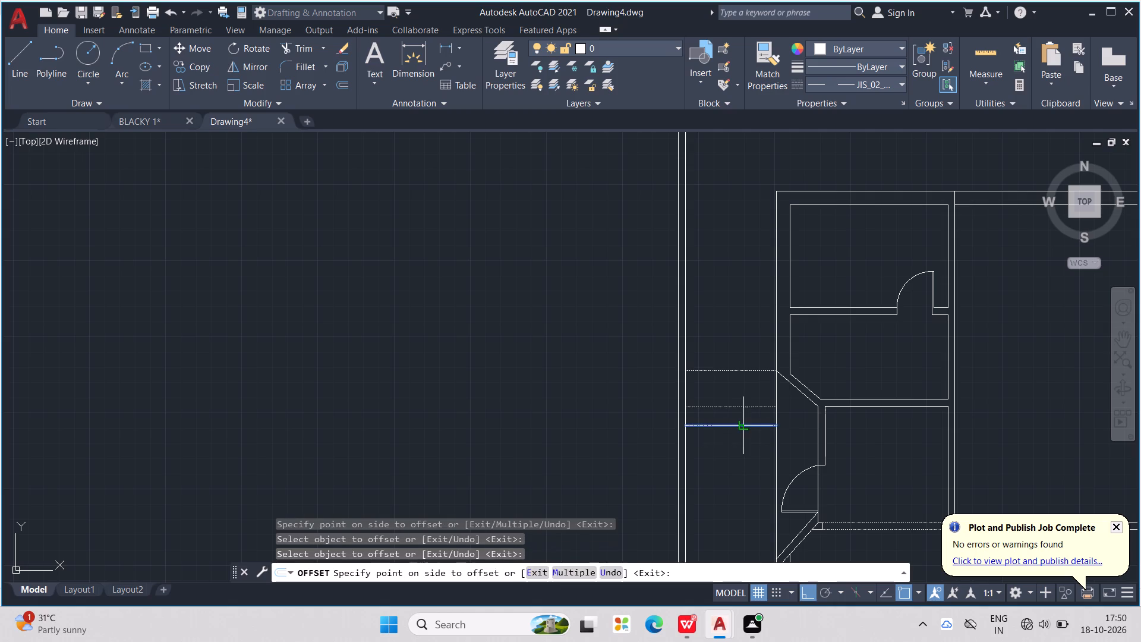
{"action": "left_click", "coordinate": [748, 458]}
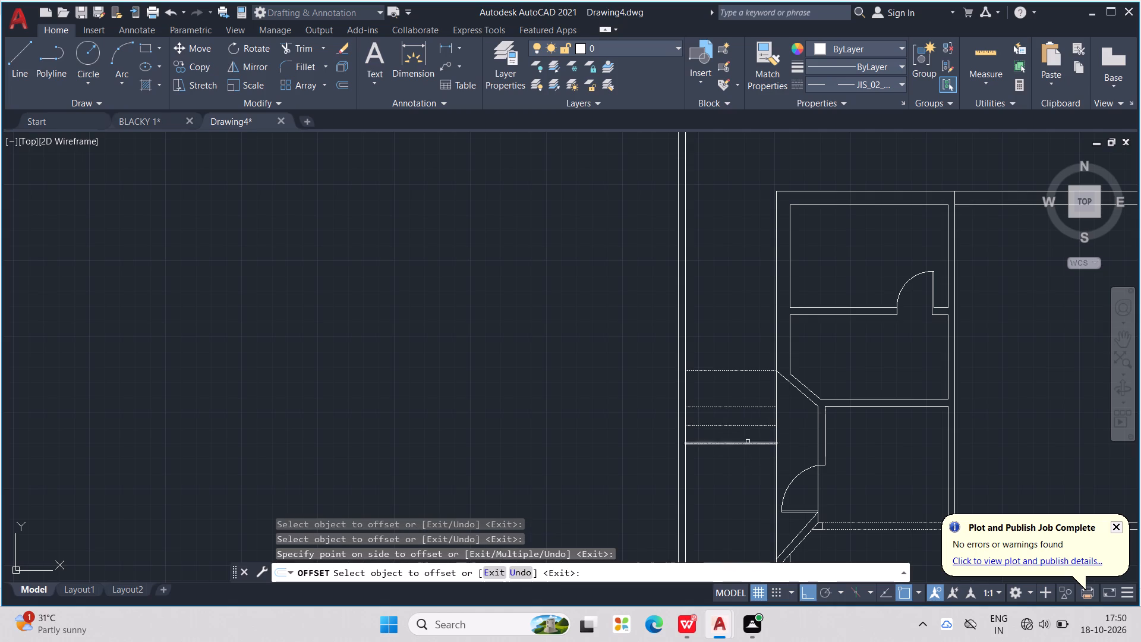
{"action": "left_click", "coordinate": [742, 442]}
{"action": "left_click", "coordinate": [756, 479]}
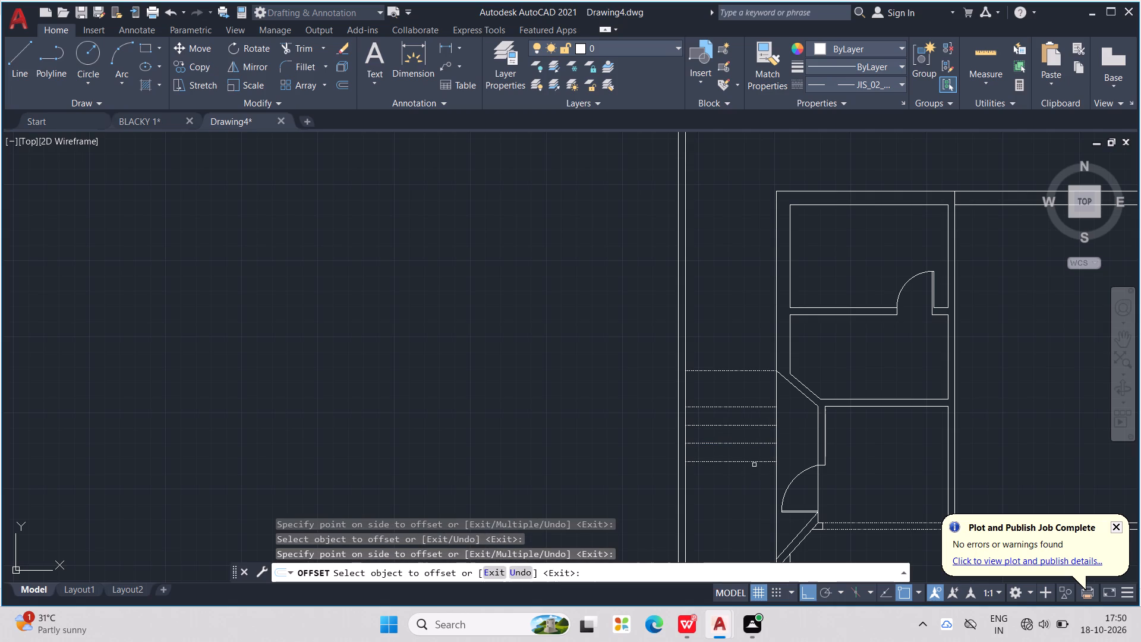
{"action": "left_click", "coordinate": [752, 462]}
{"action": "left_click", "coordinate": [748, 494]}
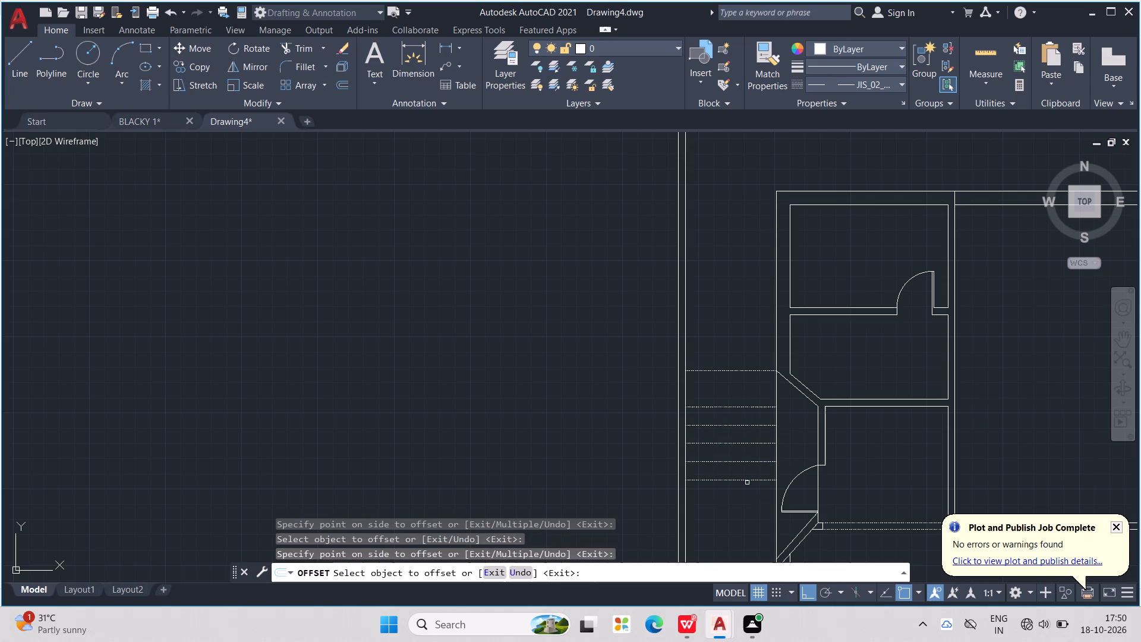
{"action": "left_click", "coordinate": [747, 481]}
{"action": "left_click", "coordinate": [753, 518]}
{"action": "middle_click_drag", "start_coordinate": [757, 513], "coordinate": [745, 492]}
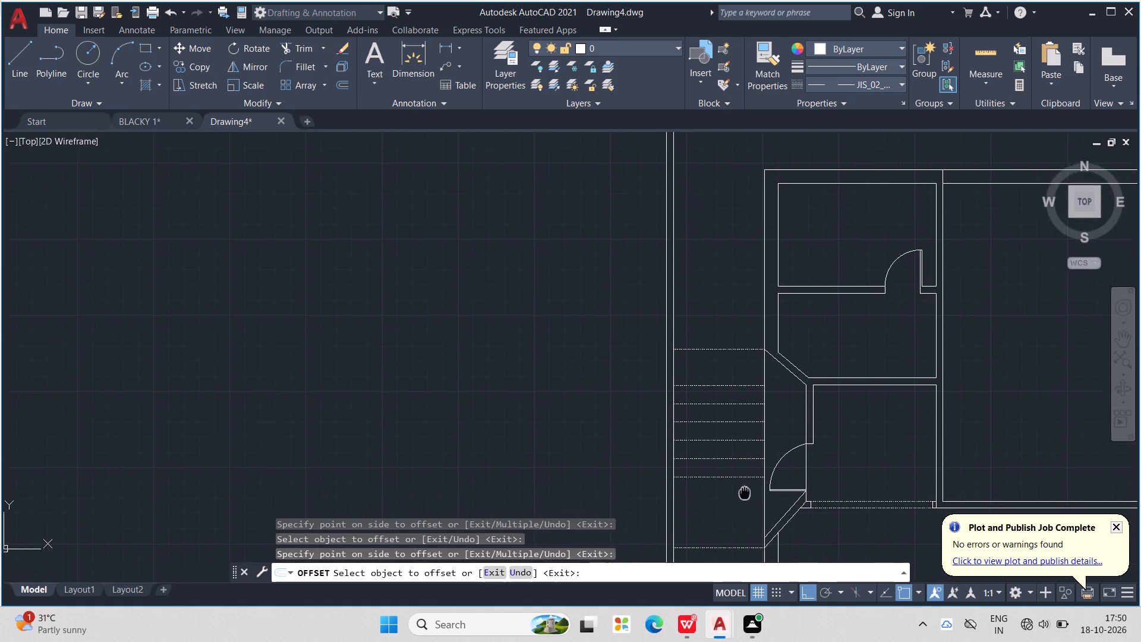
{"action": "middle_click_drag", "start_coordinate": [745, 492], "coordinate": [713, 483]}
{"action": "key", "text": "Escape"}
{"action": "key", "text": "Escape"}
{"action": "key", "text": "Escape"}
{"action": "key", "text": "Escape"}
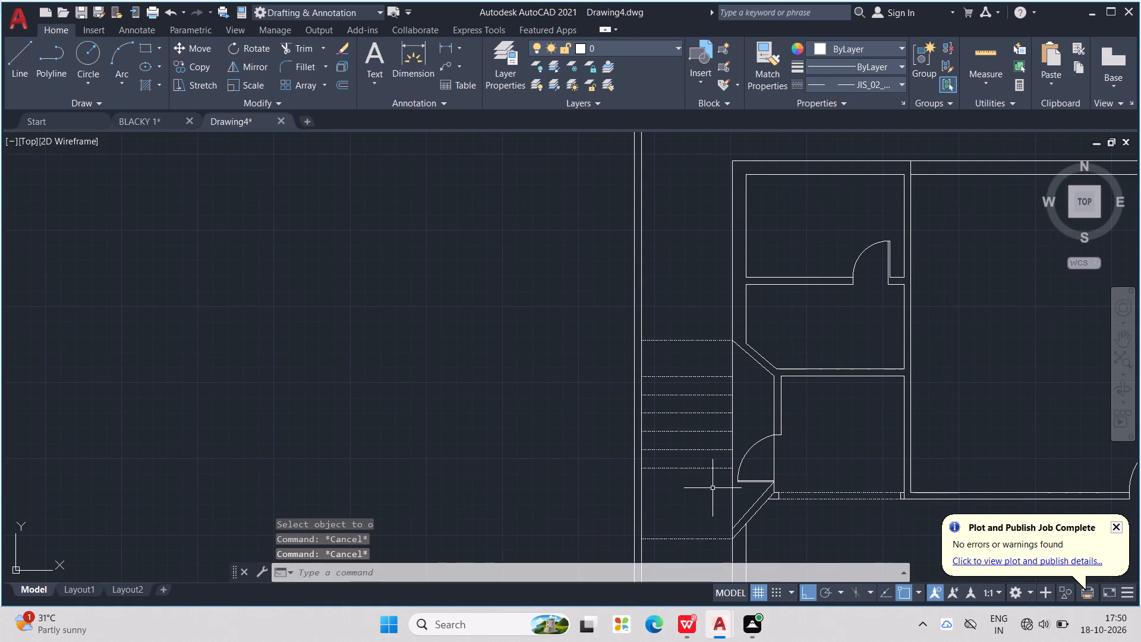
Draw a vertical dashed centre line from the midpoint of the top dashed line down to the lowest tread line.
{"action": "key", "text": "l"}
{"action": "key", "text": "Return"}
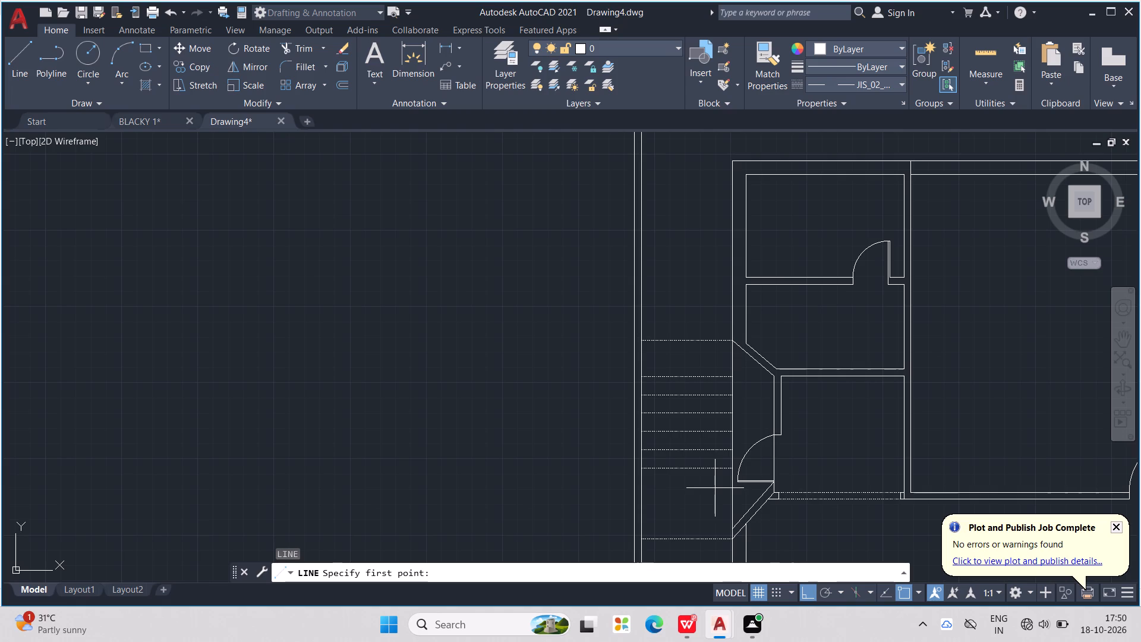
{"action": "left_click", "coordinate": [691, 341]}
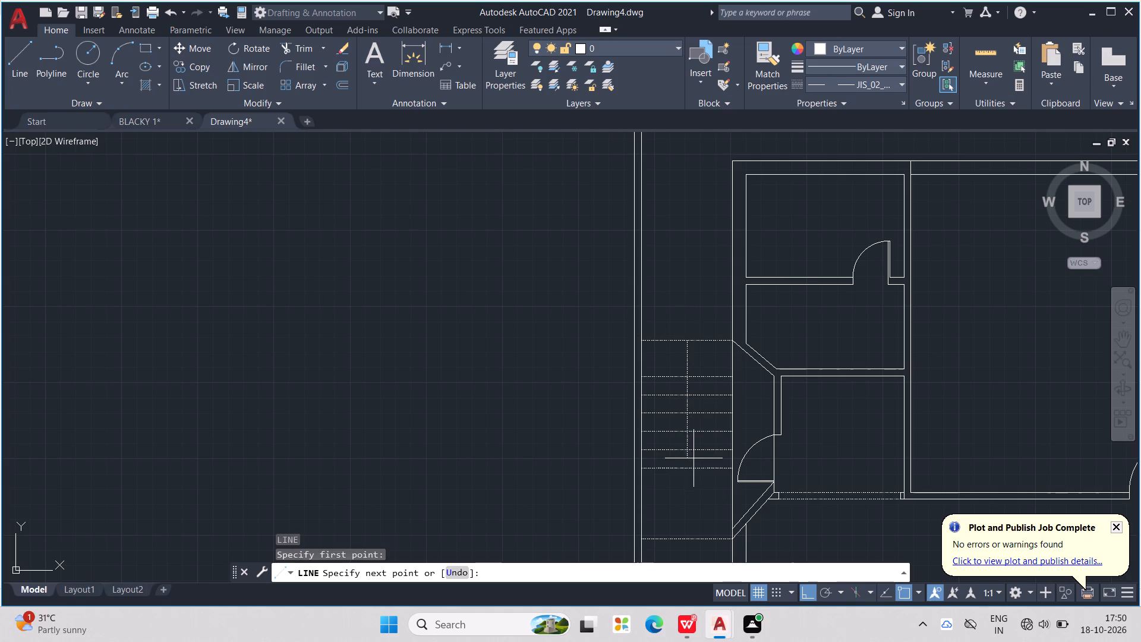
{"action": "left_click", "coordinate": [691, 467]}
{"action": "key", "text": "Escape"}
{"action": "key", "text": "Escape"}
{"action": "key", "text": "Escape"}
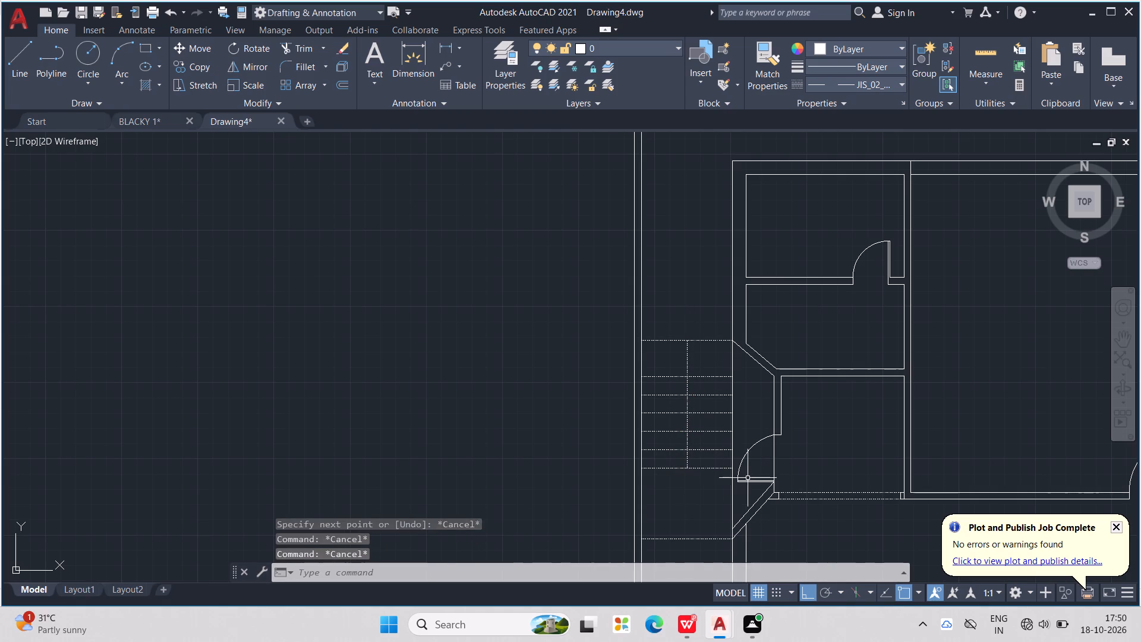
{"action": "key", "text": "Escape"}
{"action": "key", "text": "r"}
{"action": "key", "text": "Escape"}
{"action": "key", "text": "Escape"}
{"action": "key", "text": "Escape"}
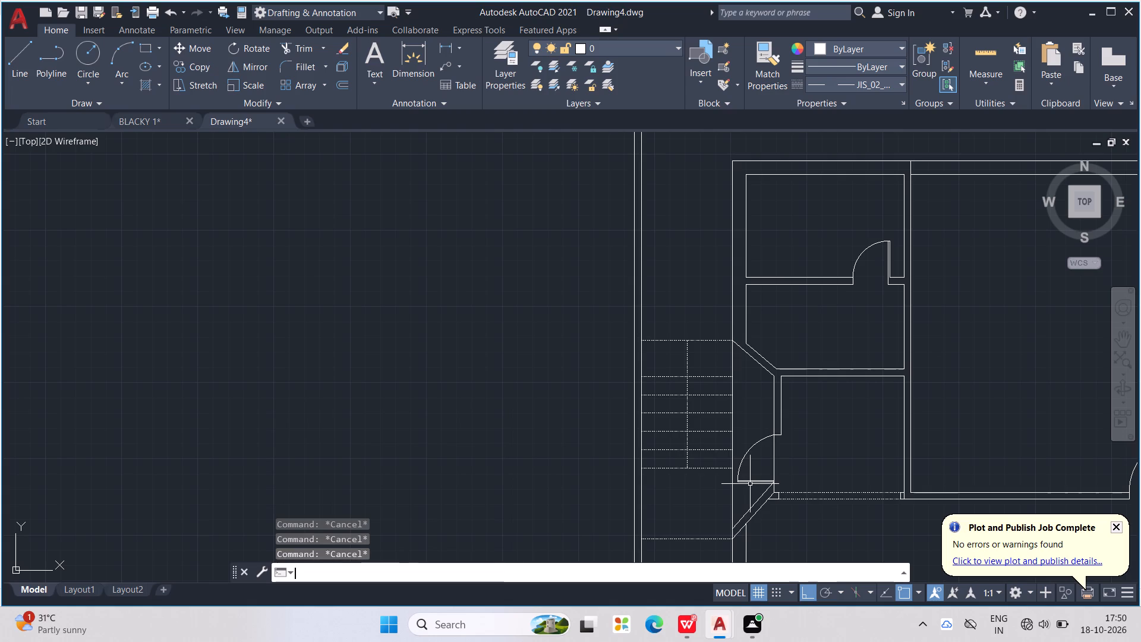
Trim away the house-side halves of the three lowest tread lines, between the vertical centre line and the house wall.
{"action": "type", "text": "TR"}
{"action": "key", "text": "Return"}
{"action": "scroll", "coordinate": [708, 484], "scroll_direction": "up", "scroll_amount": 1}
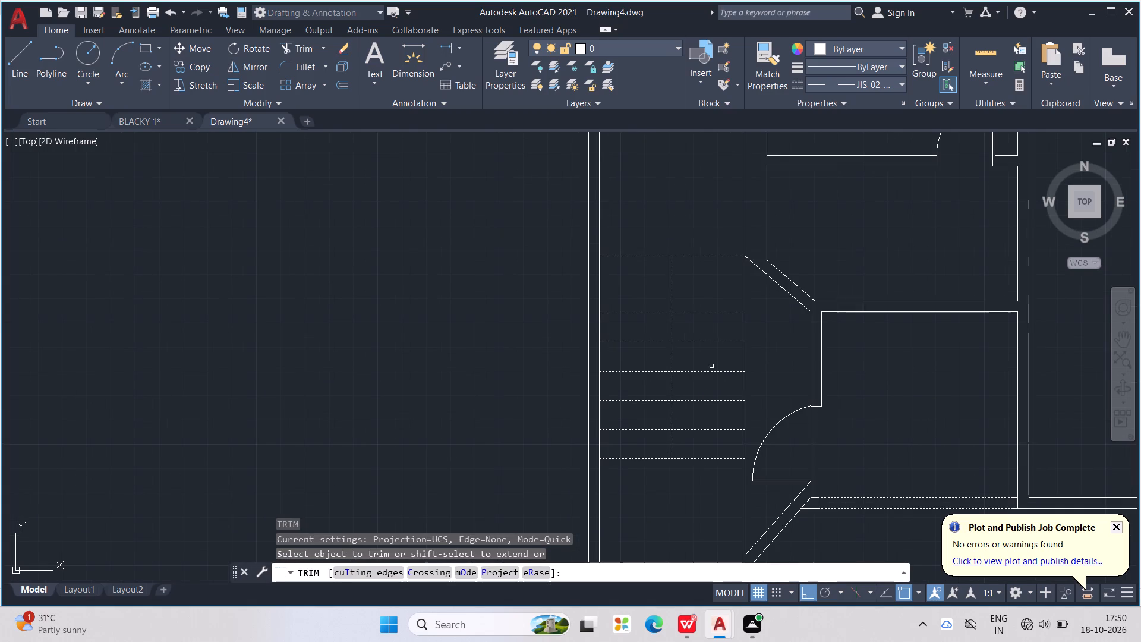
{"action": "left_click_drag", "start_coordinate": [711, 366], "coordinate": [717, 436]}
{"action": "key", "text": "ctrl+z"}
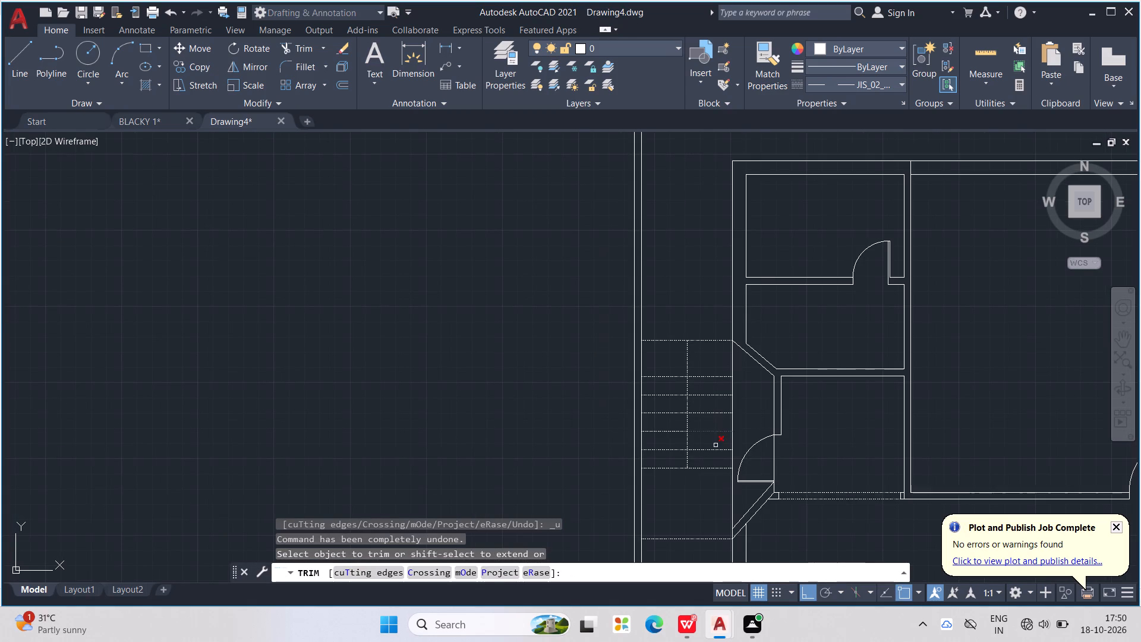
{"action": "left_click_drag", "start_coordinate": [712, 476], "coordinate": [710, 432]}
{"action": "scroll", "coordinate": [713, 430], "scroll_direction": "up", "scroll_amount": 2}
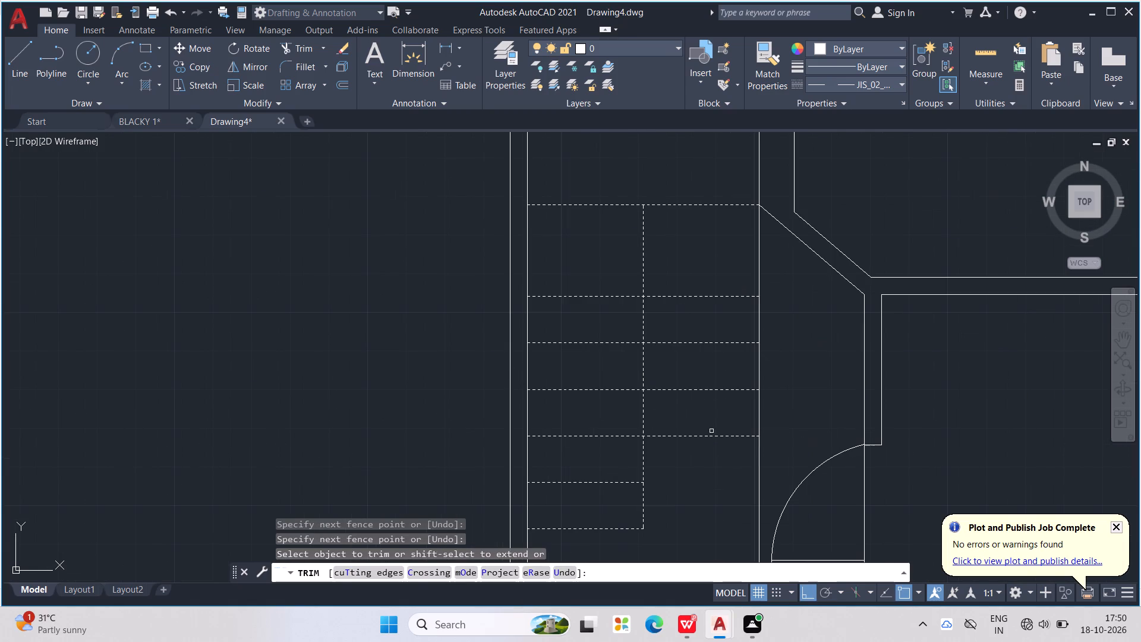
{"action": "left_click", "coordinate": [711, 439]}
{"action": "left_click_drag", "start_coordinate": [711, 426], "coordinate": [717, 448]}
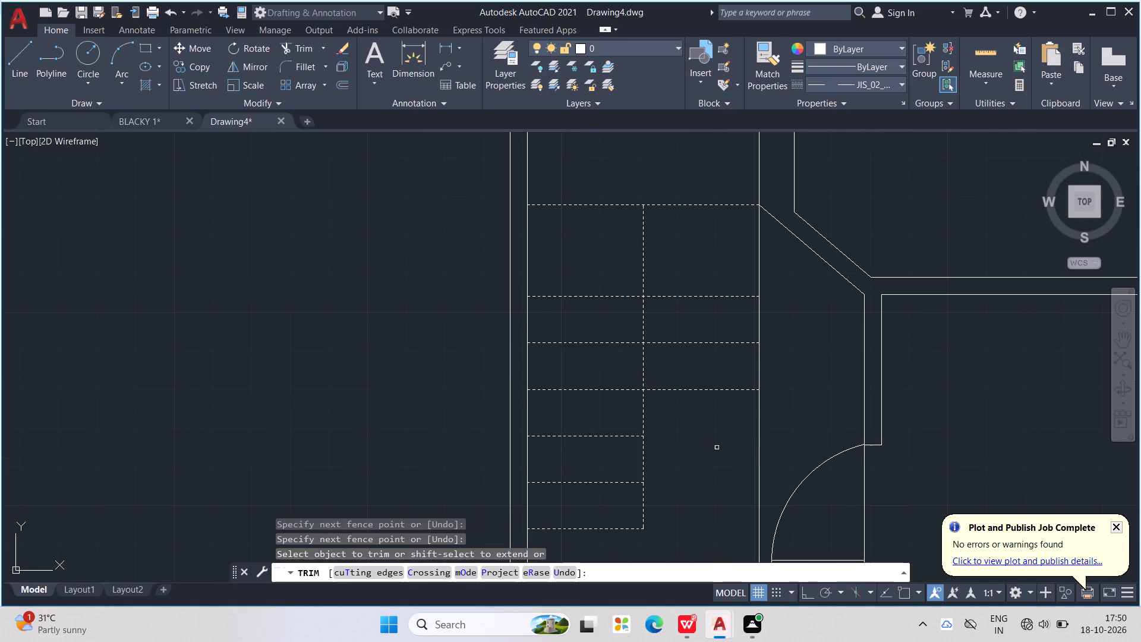
Trim the vertical dashed centre line back to the third-lowest tread line, removing its two lowest segments.
{"action": "left_click_drag", "start_coordinate": [660, 468], "coordinate": [646, 468]}
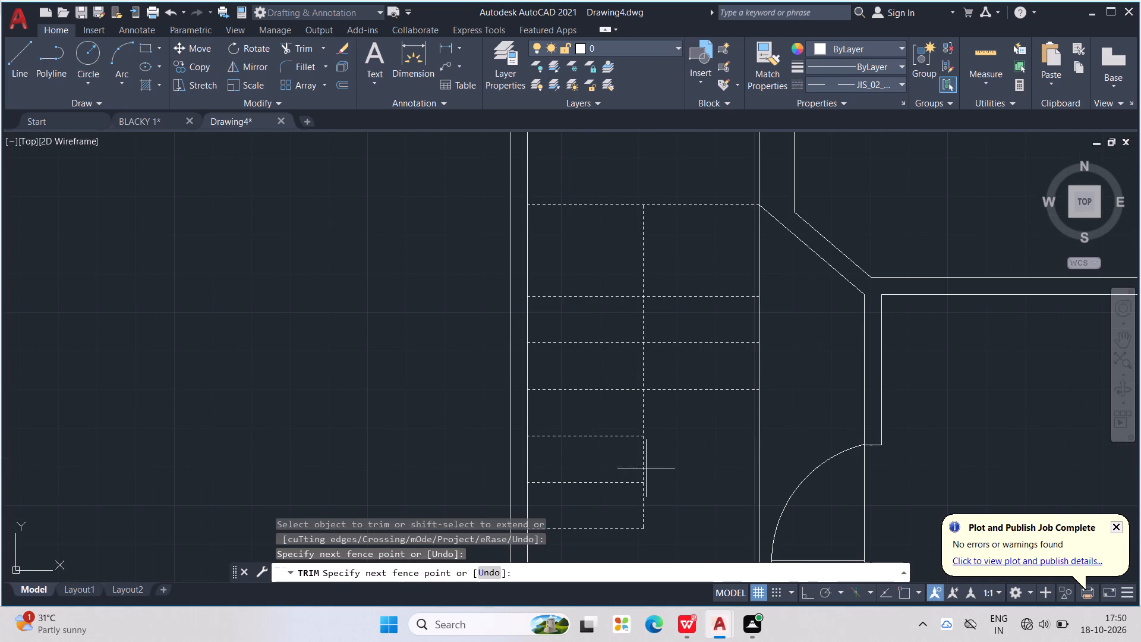
{"action": "left_click_drag", "start_coordinate": [646, 468], "coordinate": [644, 468]}
{"action": "left_click", "coordinate": [645, 469]}
{"action": "left_click_drag", "start_coordinate": [649, 497], "coordinate": [635, 508]}
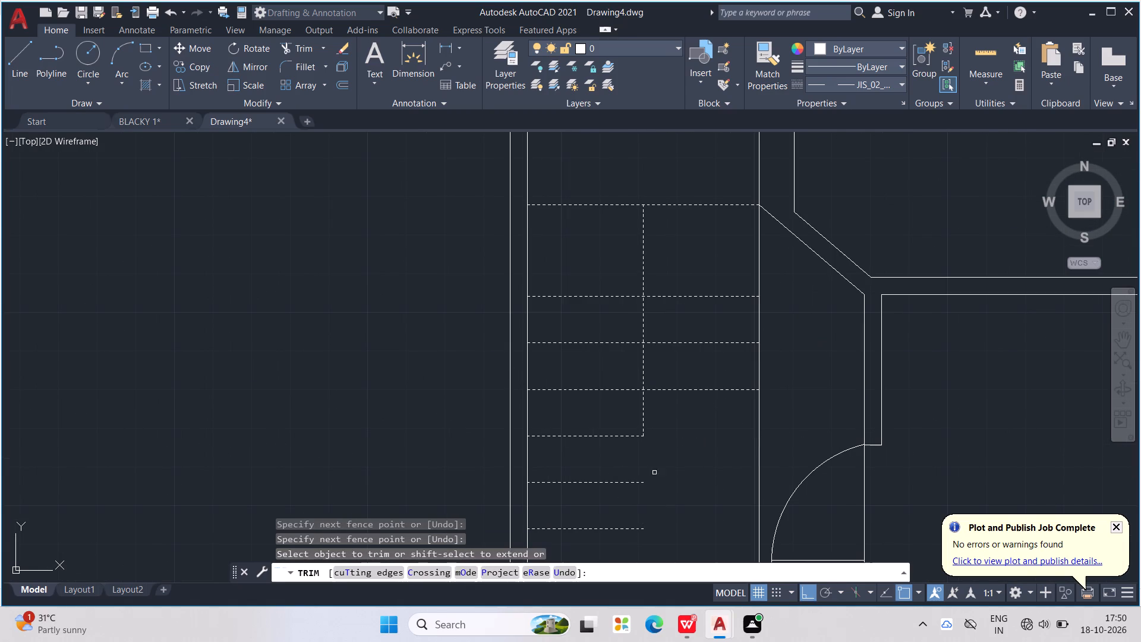
Trim the vertical dashed centre line back to the second dashed line, leaving only its topmost segment.
{"action": "left_click_drag", "start_coordinate": [656, 429], "coordinate": [635, 419]}
{"action": "left_click", "coordinate": [646, 373]}
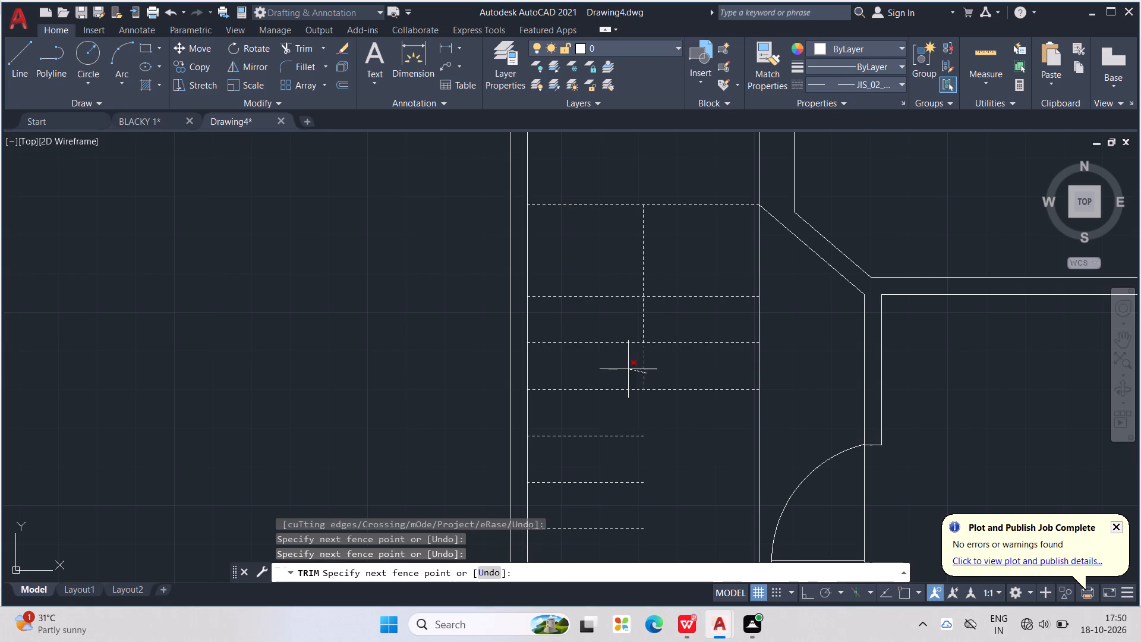
{"action": "left_click", "coordinate": [628, 369]}
{"action": "left_click_drag", "start_coordinate": [660, 317], "coordinate": [633, 317]}
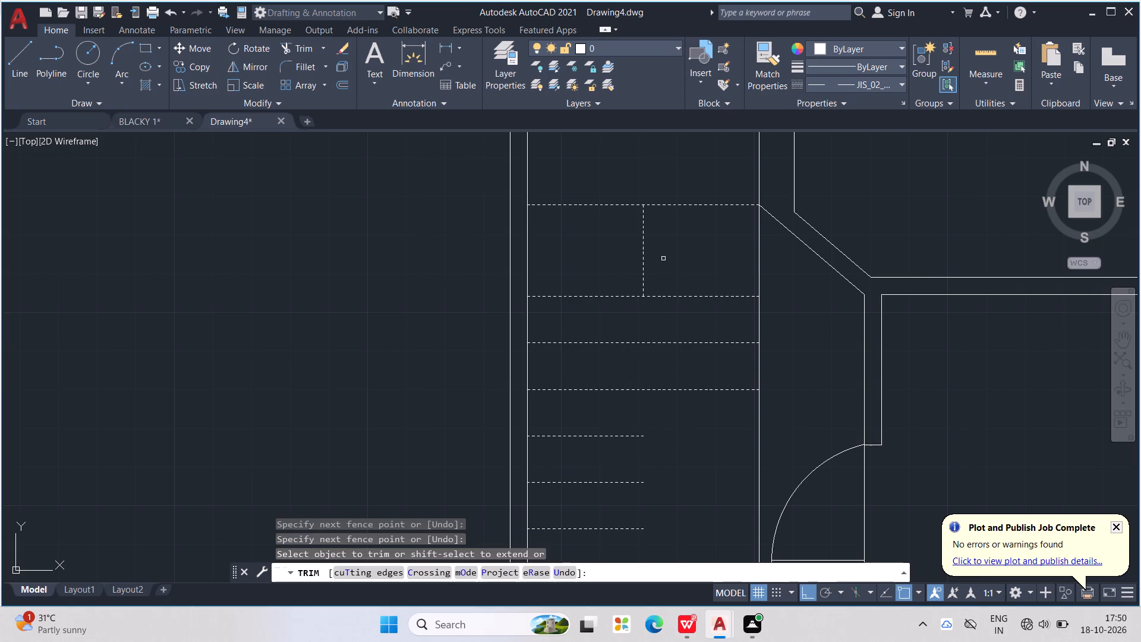
{"action": "left_click_drag", "start_coordinate": [664, 259], "coordinate": [655, 257]}
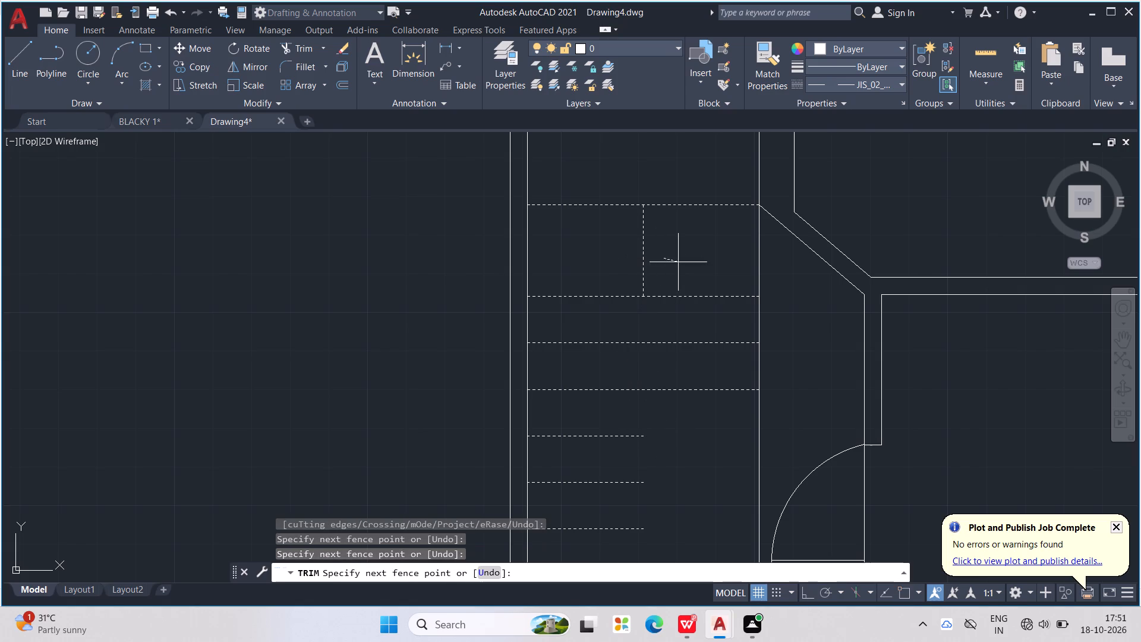
{"action": "key", "text": "Escape"}
{"action": "key", "text": "Escape"}
{"action": "key", "text": "Escape"}
{"action": "key", "text": "Escape"}
{"action": "key", "text": "Escape"}
Offset the remaining vertical dashed centre line 2" to each side.
{"action": "type", "text": "OFF"}
{"action": "key", "text": "Return"}
{"action": "type", "text": "2\""}
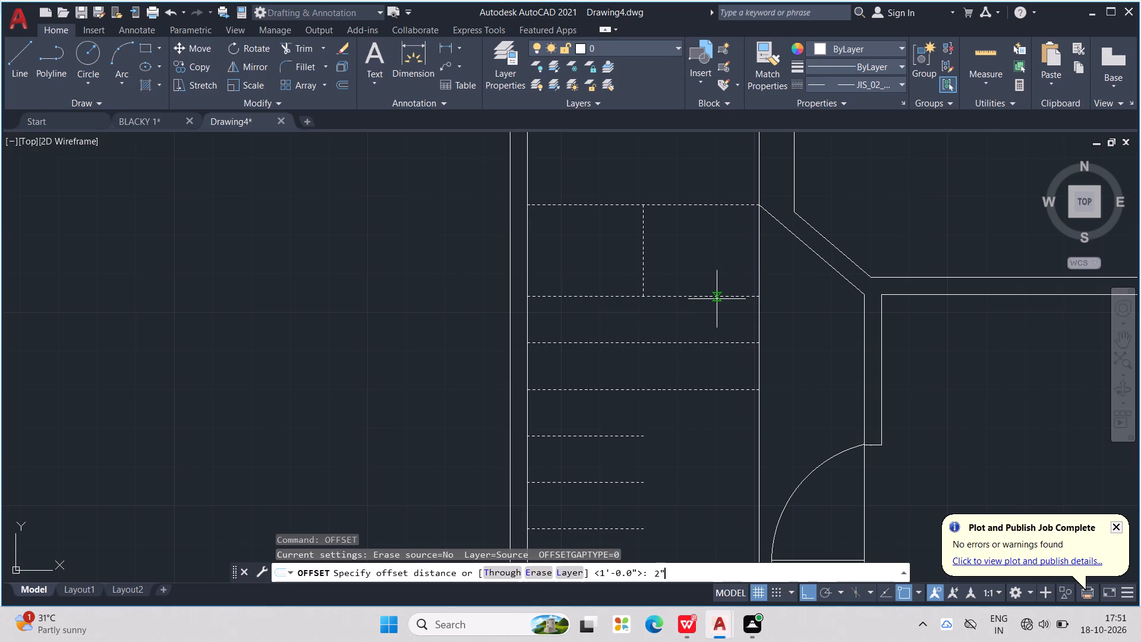
{"action": "key", "text": "Return"}
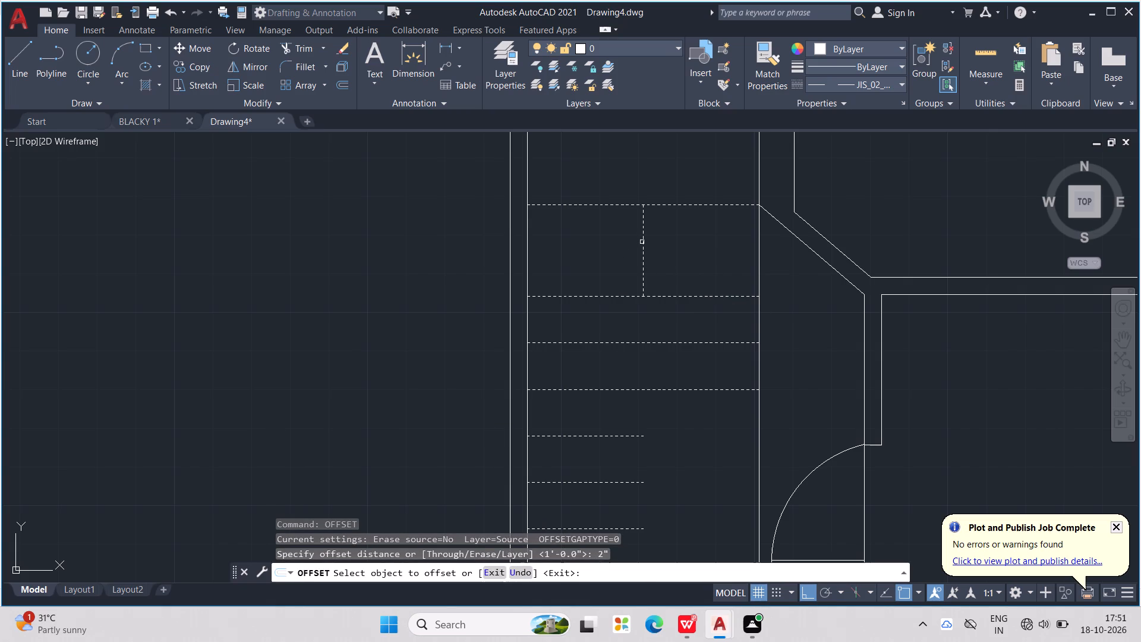
{"action": "left_click", "coordinate": [642, 242]}
{"action": "left_click", "coordinate": [655, 246]}
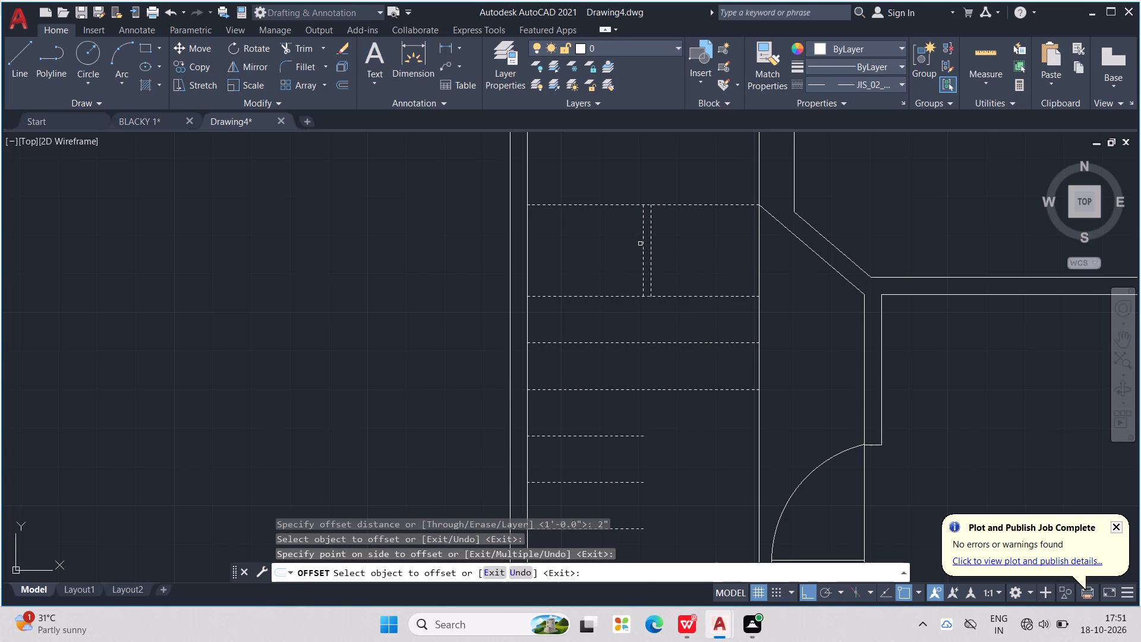
{"action": "left_click", "coordinate": [641, 242]}
{"action": "left_click", "coordinate": [628, 246]}
{"action": "key", "text": "Escape"}
{"action": "key", "text": "Escape"}
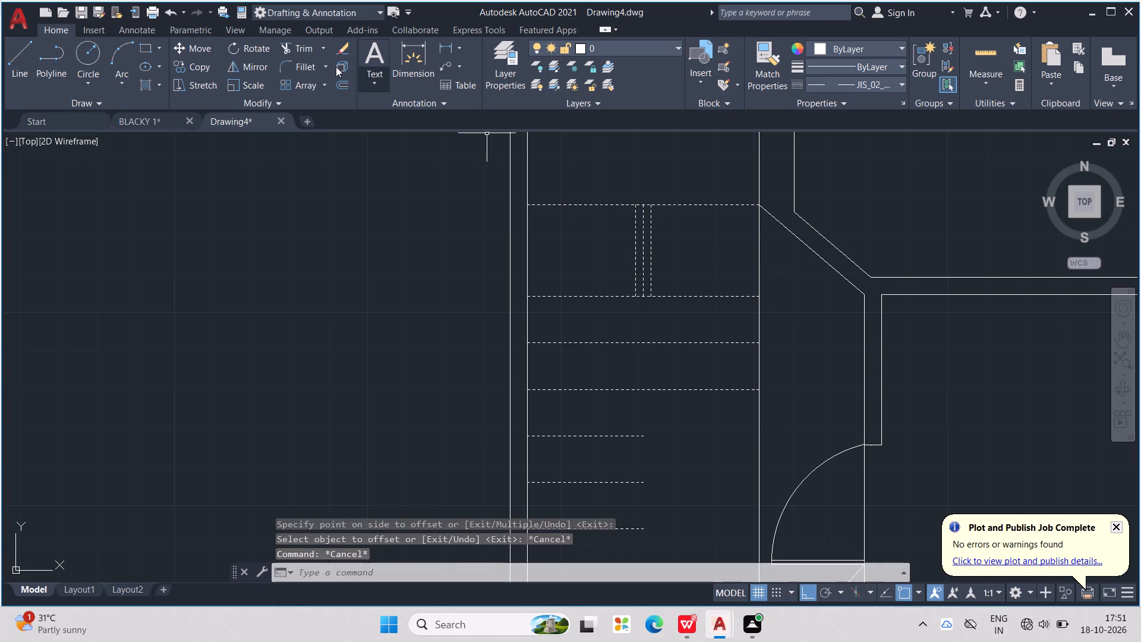
{"action": "key", "text": "Escape"}
Draw a semicircular arc above the top dashed line, joining the upper ends of the two offset lines.
{"action": "left_click", "coordinate": [131, 55]}
{"action": "scroll", "coordinate": [720, 211], "scroll_direction": "up", "scroll_amount": 1}
{"action": "scroll", "coordinate": [633, 206], "scroll_direction": "up", "scroll_amount": 1}
{"action": "middle_click_drag", "start_coordinate": [633, 202], "coordinate": [686, 347]}
{"action": "scroll", "coordinate": [638, 343], "scroll_direction": "up", "scroll_amount": 2}
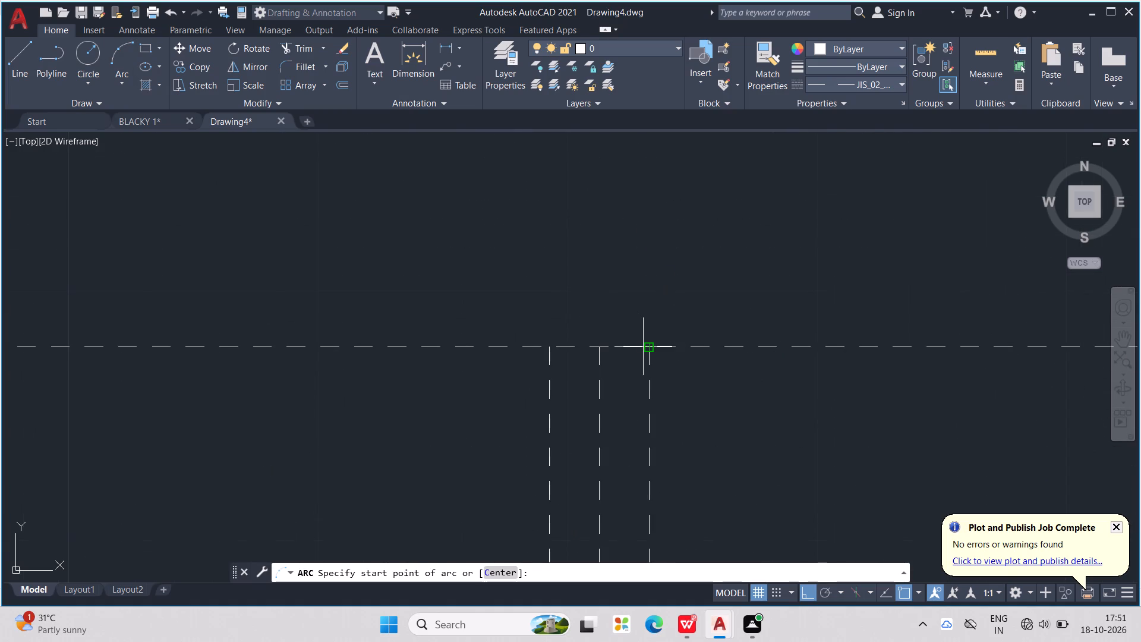
{"action": "left_click", "coordinate": [643, 347]}
{"action": "left_click", "coordinate": [546, 348]}
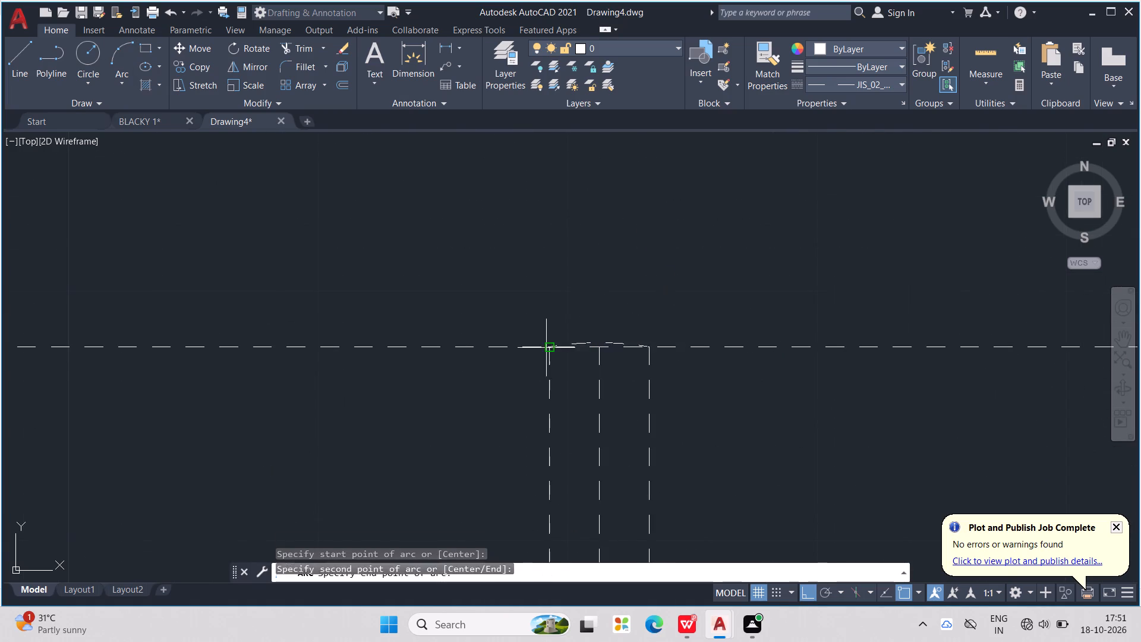
{"action": "left_click", "coordinate": [546, 348]}
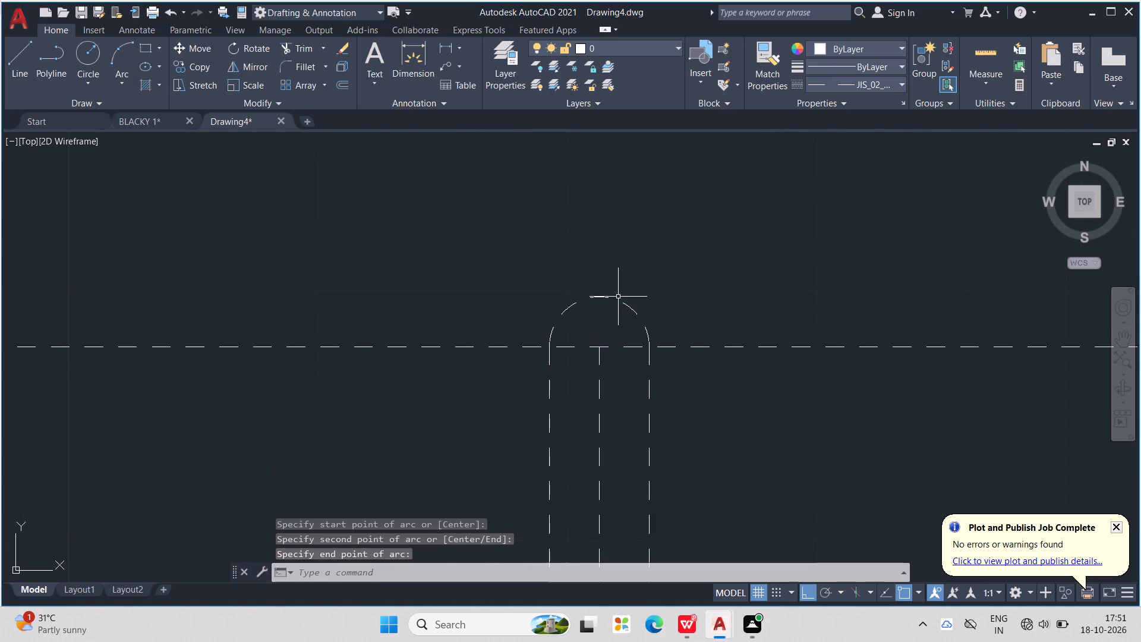
{"action": "left_click", "coordinate": [617, 297]}
{"action": "left_click", "coordinate": [618, 304]}
Change the linetype of the two offset lines and their end arc to ByLayer.
{"action": "scroll", "coordinate": [618, 304], "scroll_direction": "down", "scroll_amount": 3}
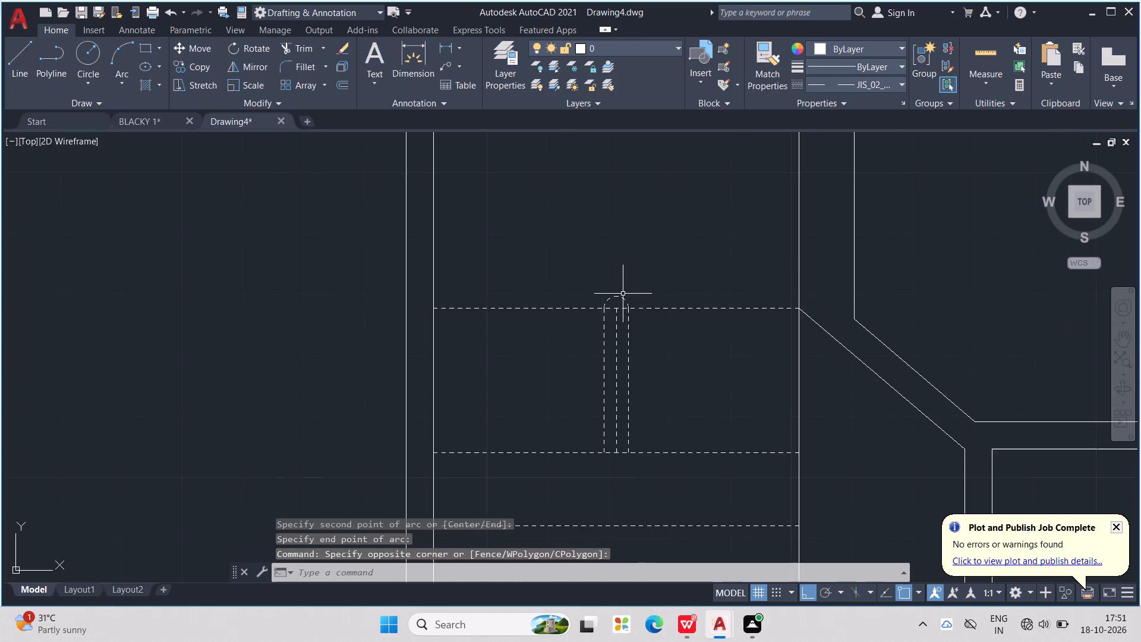
{"action": "middle_click_drag", "start_coordinate": [652, 285], "coordinate": [655, 268]}
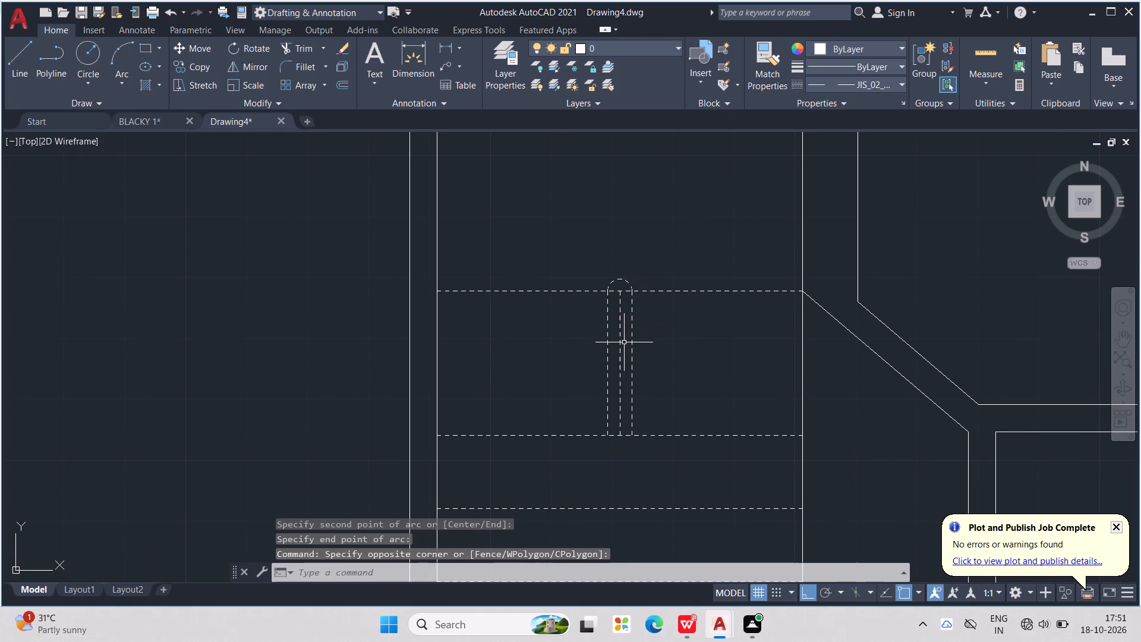
{"action": "left_click", "coordinate": [607, 343]}
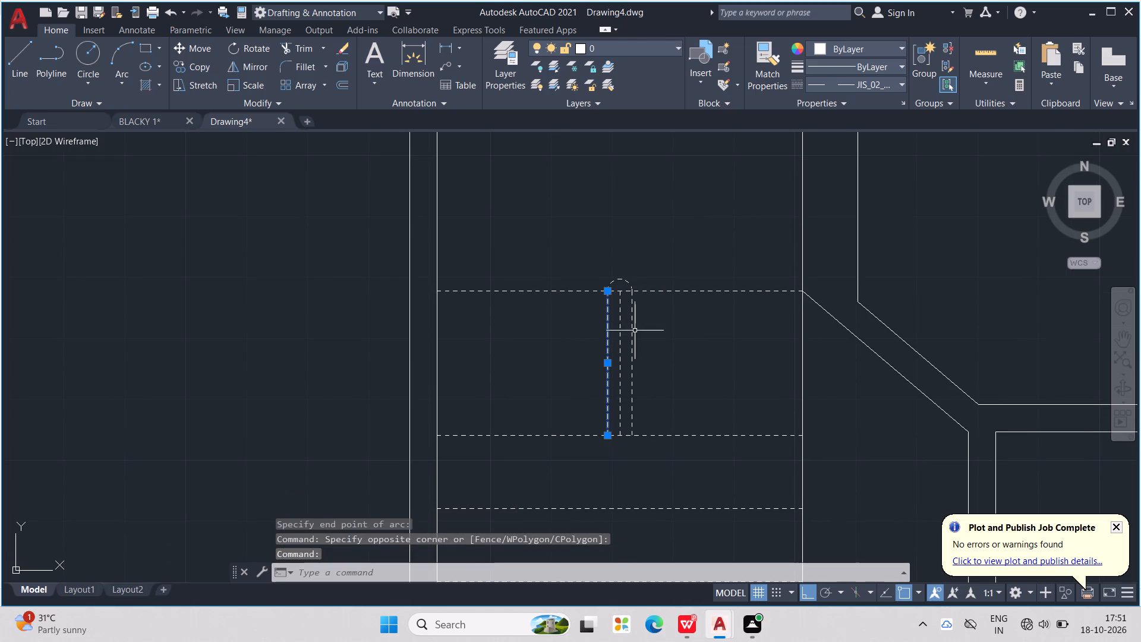
{"action": "left_click", "coordinate": [632, 333]}
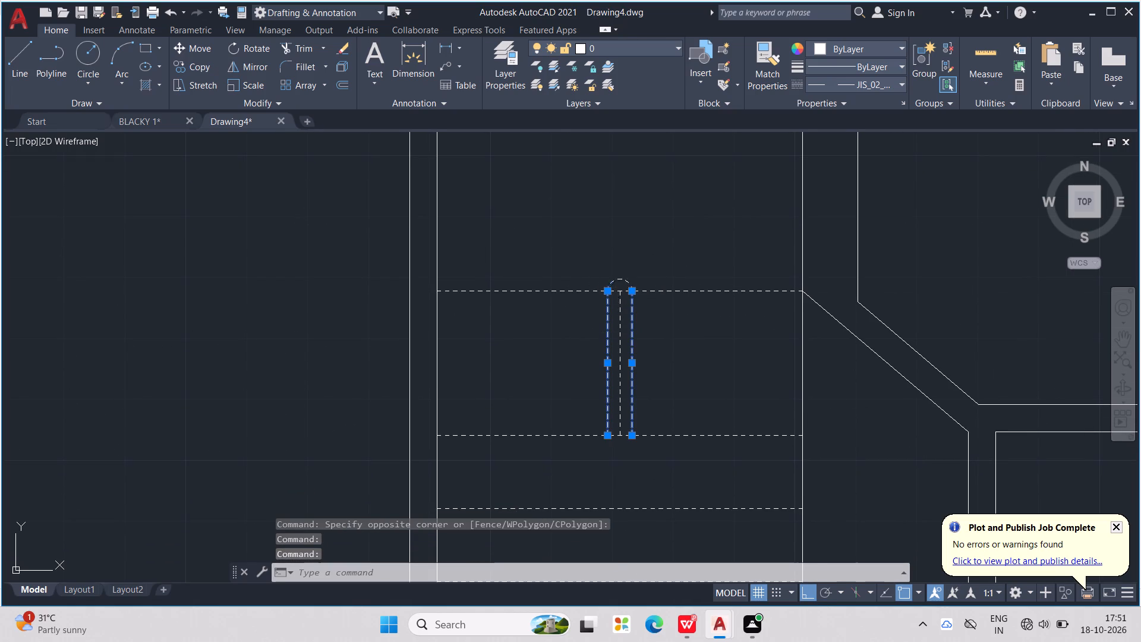
{"action": "left_click", "coordinate": [622, 280]}
{"action": "right_click", "coordinate": [648, 279]}
{"action": "left_click", "coordinate": [730, 584]}
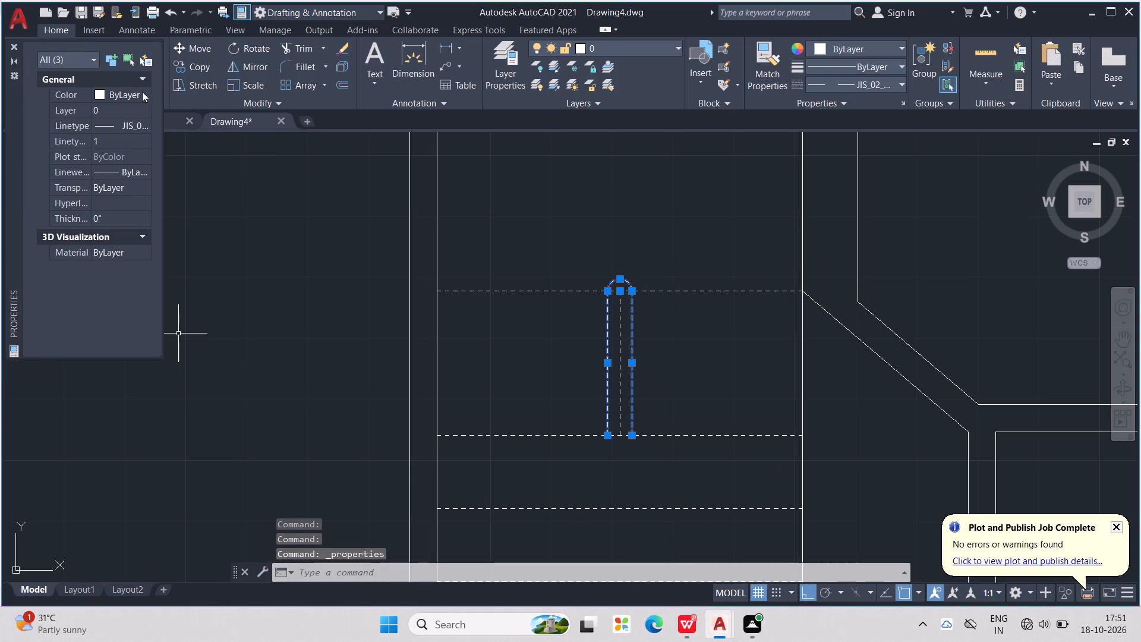
{"action": "left_click", "coordinate": [137, 124]}
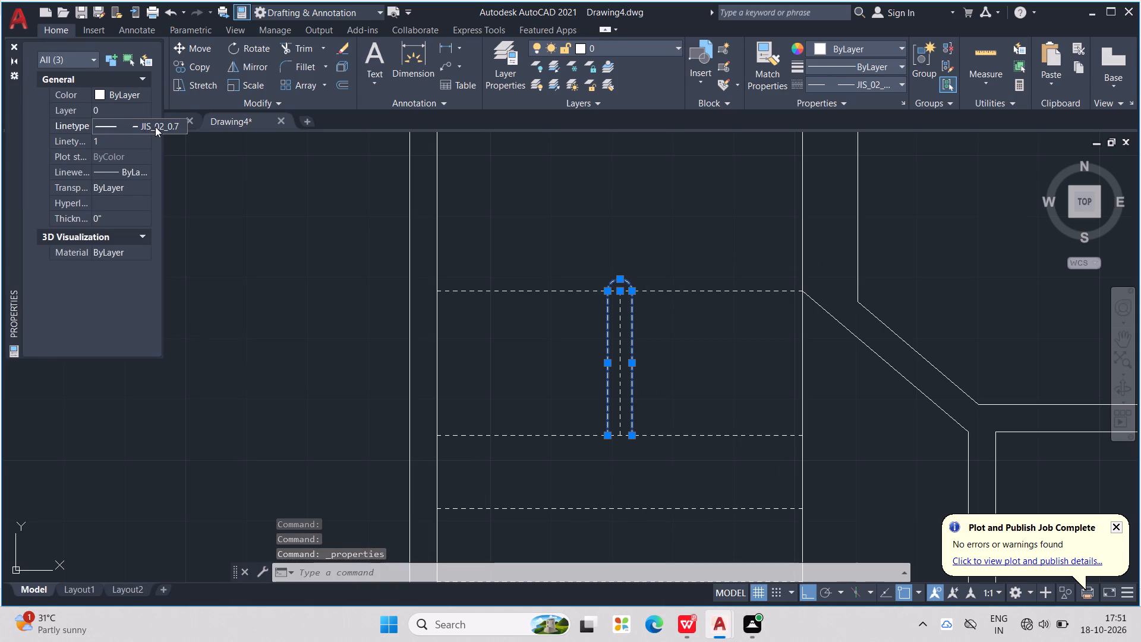
{"action": "left_click", "coordinate": [155, 127]}
{"action": "left_click", "coordinate": [141, 138]}
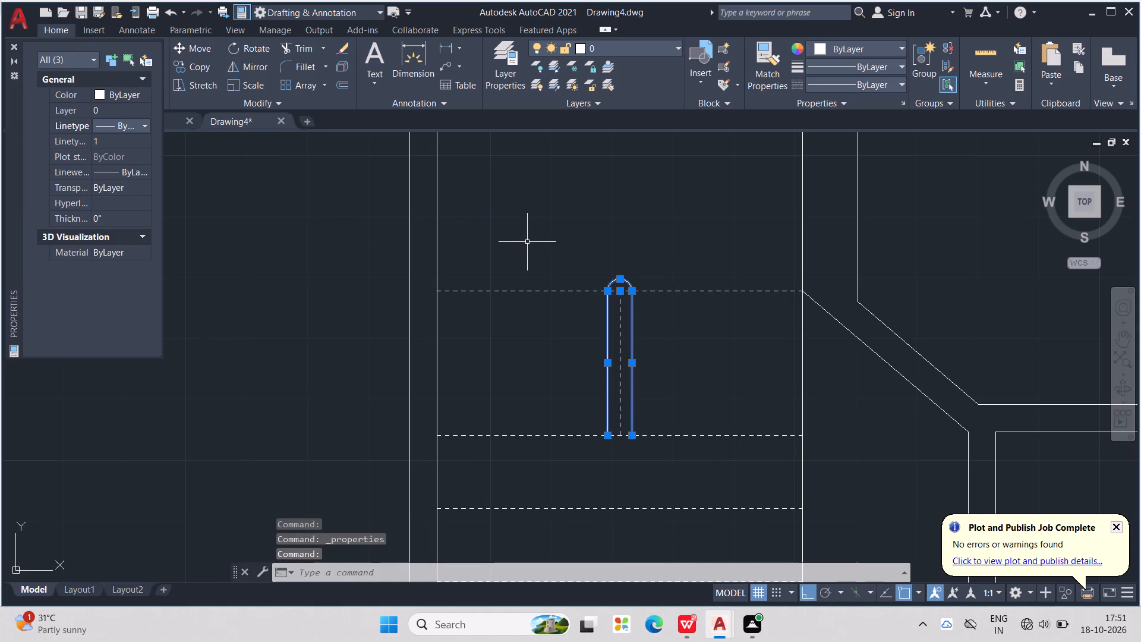
{"action": "key", "text": "Escape"}
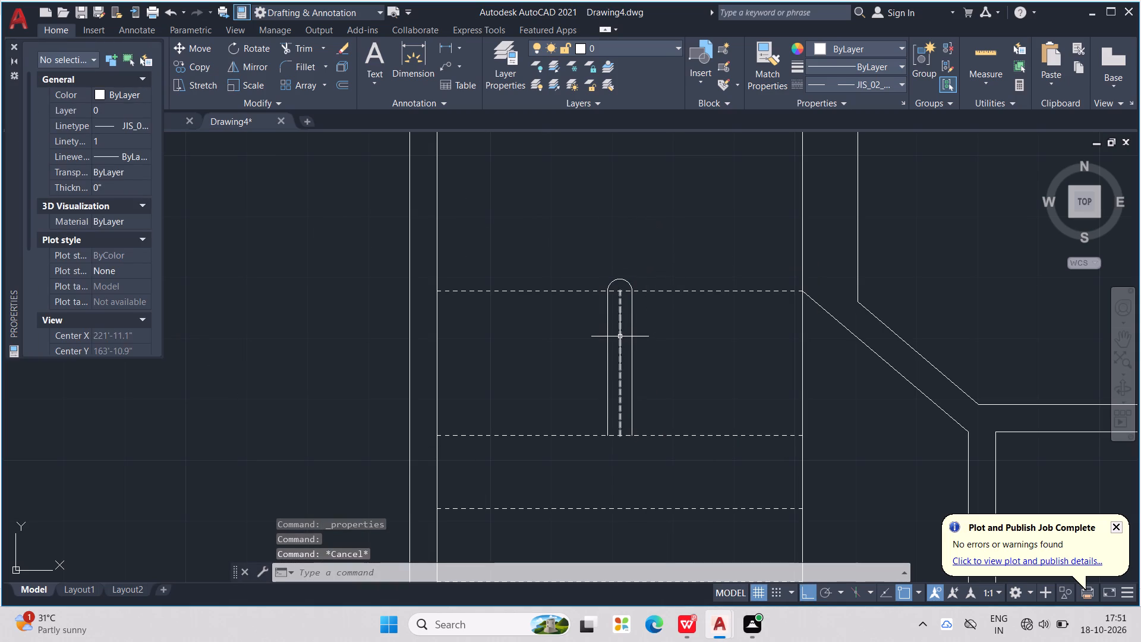
Delete the dashed centre line between the two solid handrail lines.
{"action": "left_click", "coordinate": [620, 336]}
{"action": "key", "text": "Delete"}
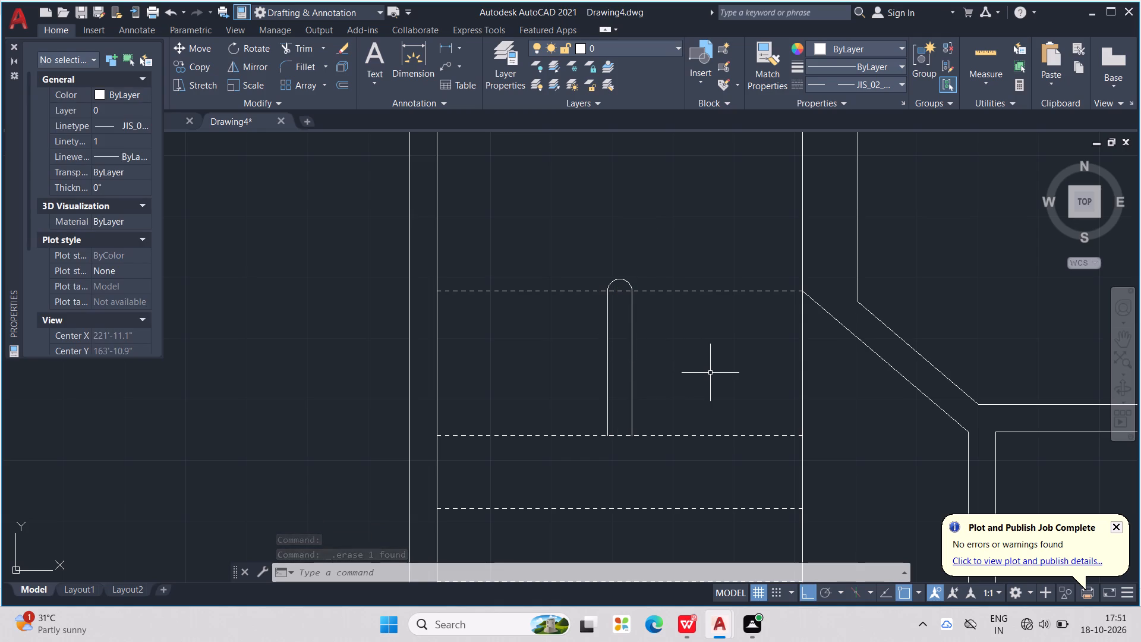
Extend the handrail line nearer the boundary wall down to the lowest tread line.
{"action": "middle_click_drag", "start_coordinate": [710, 370], "coordinate": [739, 317]}
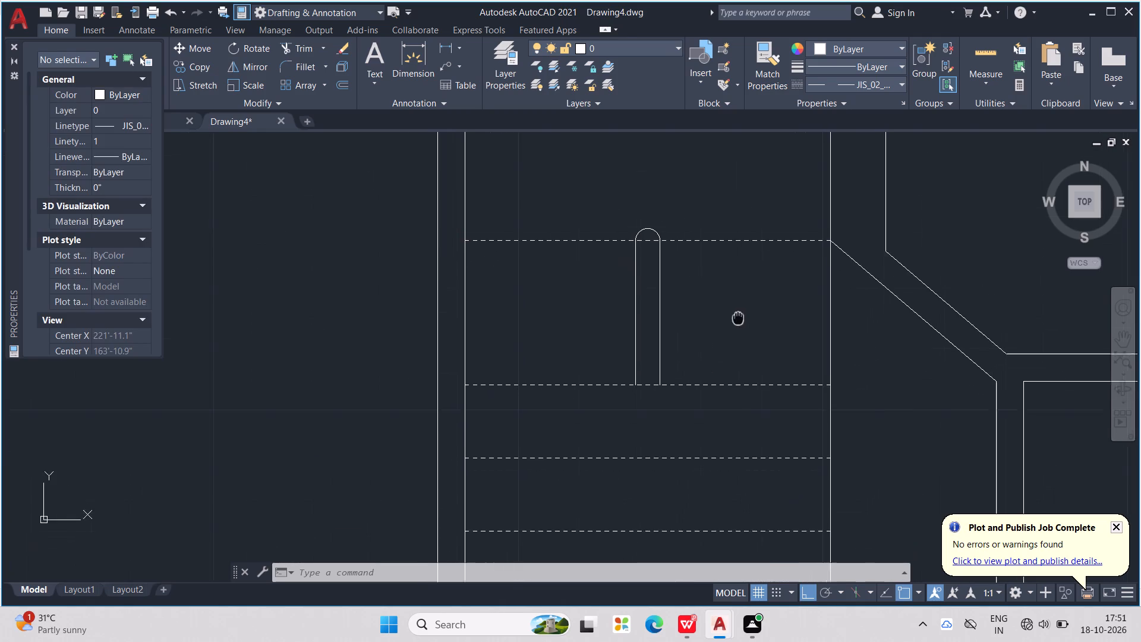
{"action": "middle_click_drag", "start_coordinate": [739, 317], "coordinate": [742, 313]}
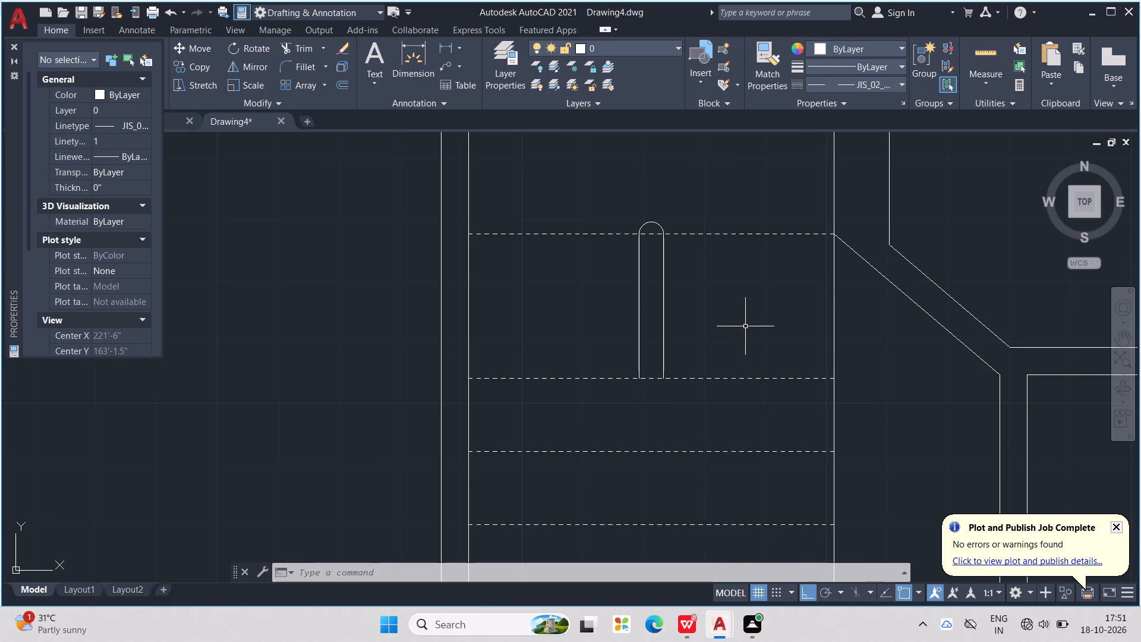
{"action": "key", "text": "e"}
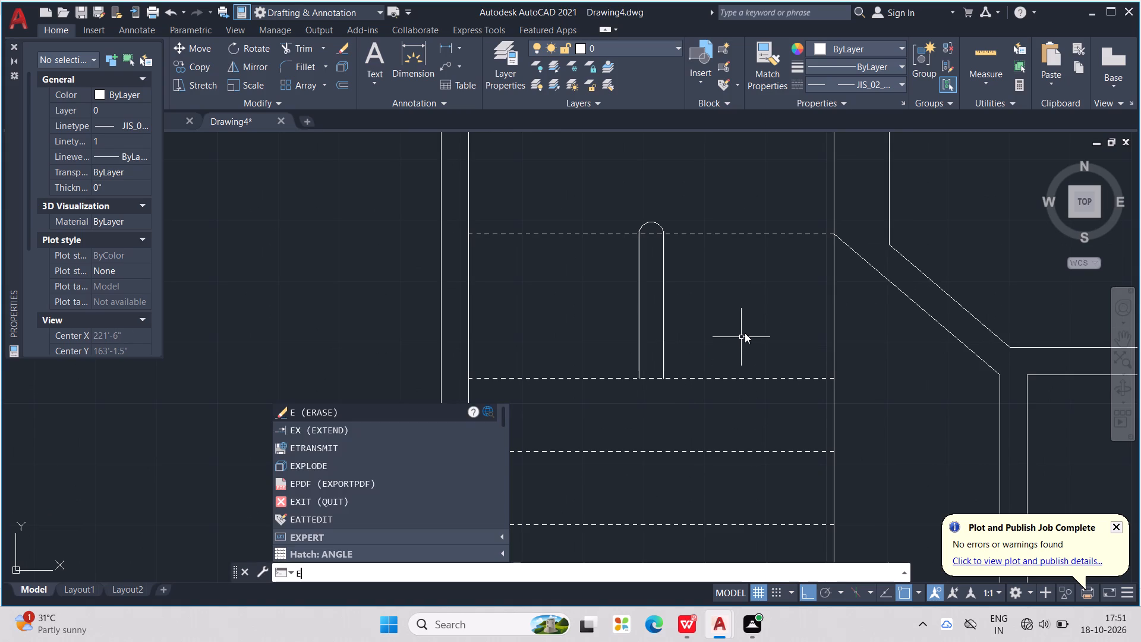
{"action": "key", "text": "x"}
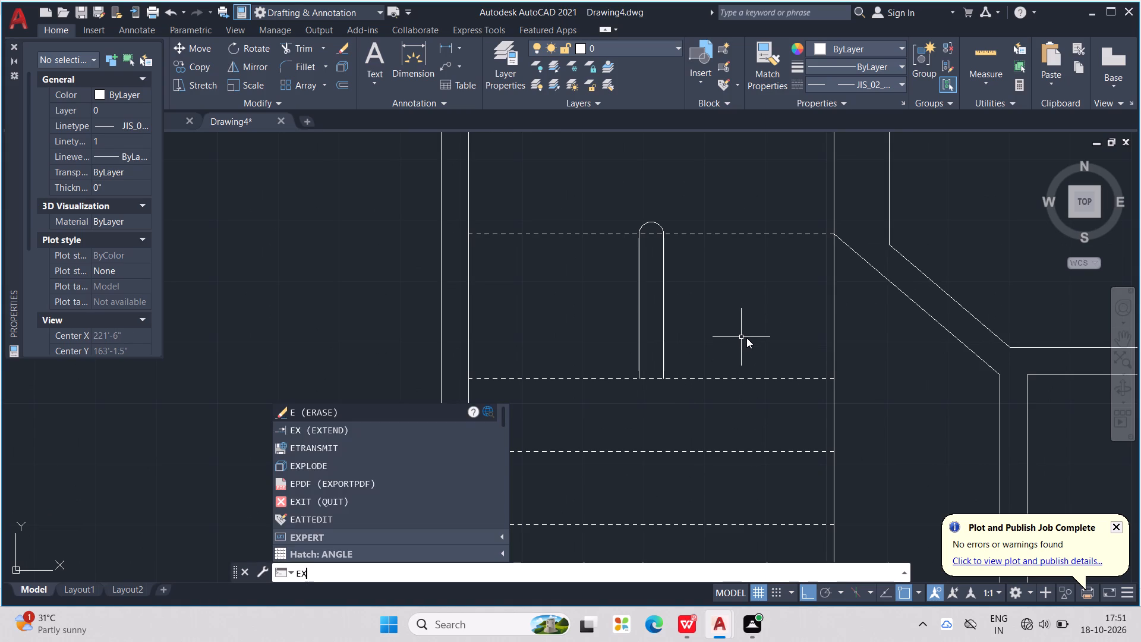
{"action": "key", "text": "Return"}
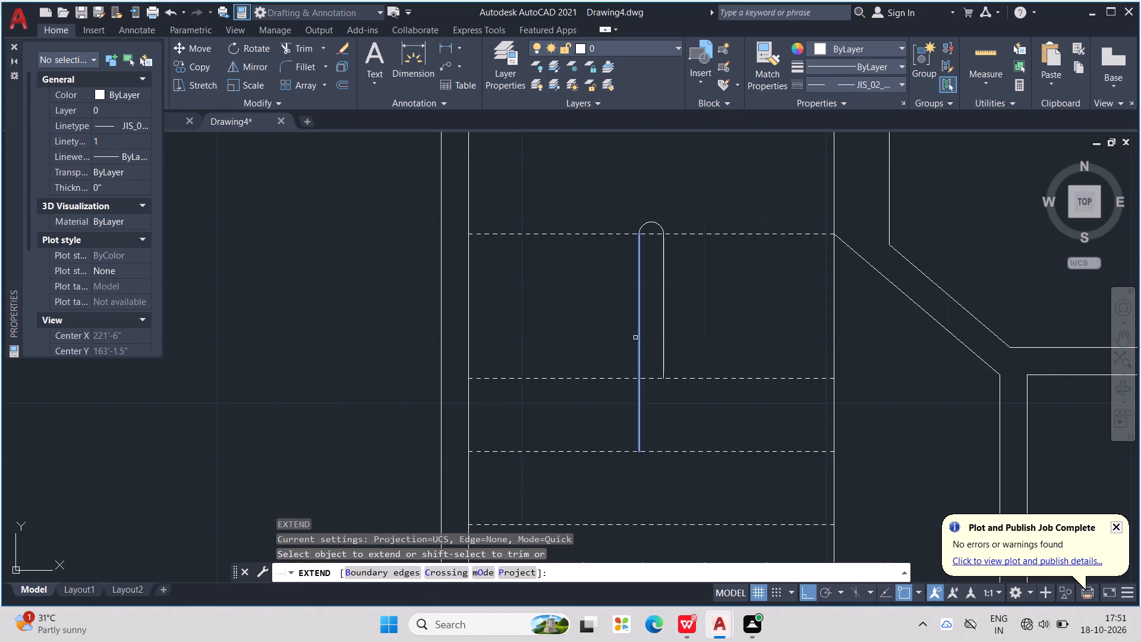
{"action": "left_click", "coordinate": [641, 340]}
{"action": "left_click", "coordinate": [641, 389]}
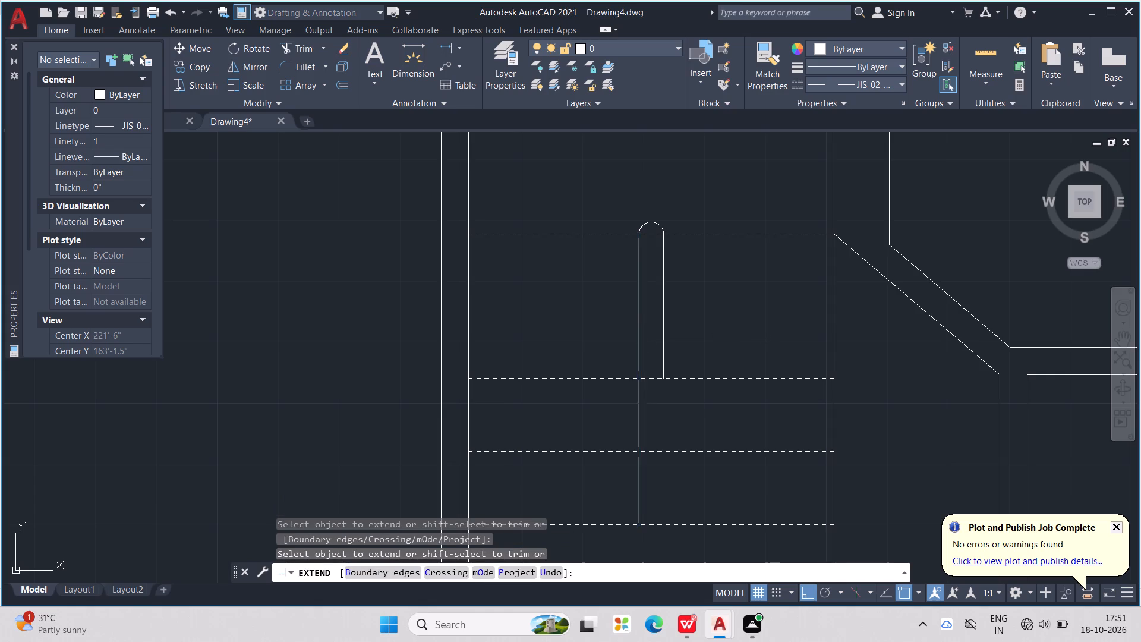
{"action": "scroll", "coordinate": [640, 388], "scroll_direction": "down", "scroll_amount": 2}
{"action": "left_click", "coordinate": [639, 443]}
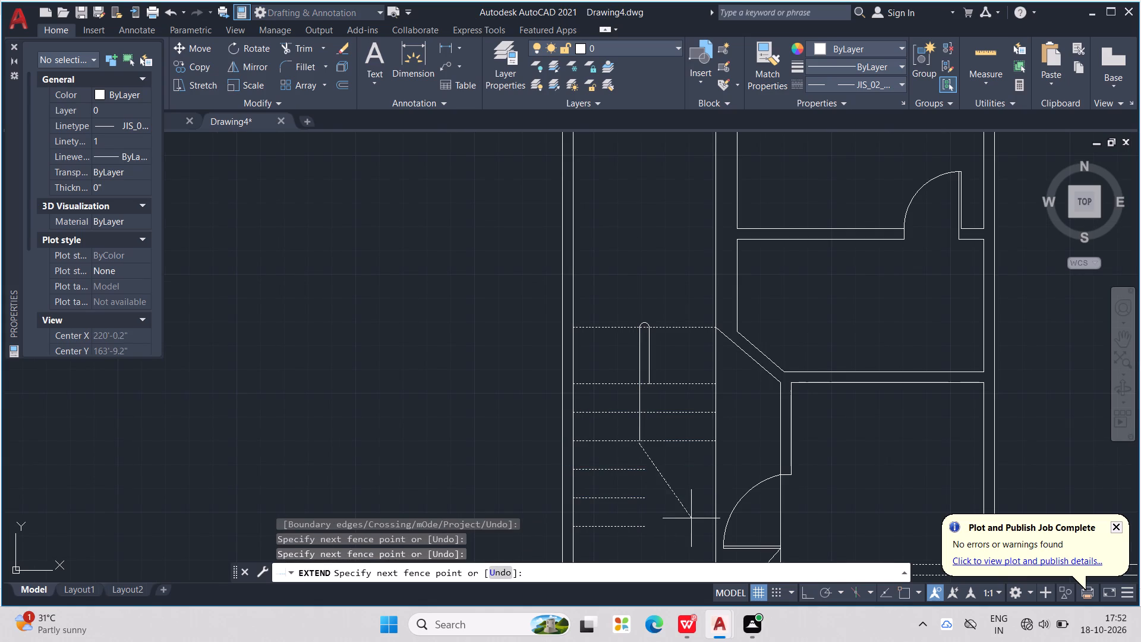
{"action": "left_click", "coordinate": [682, 487]}
{"action": "left_click_drag", "start_coordinate": [637, 426], "coordinate": [667, 426]}
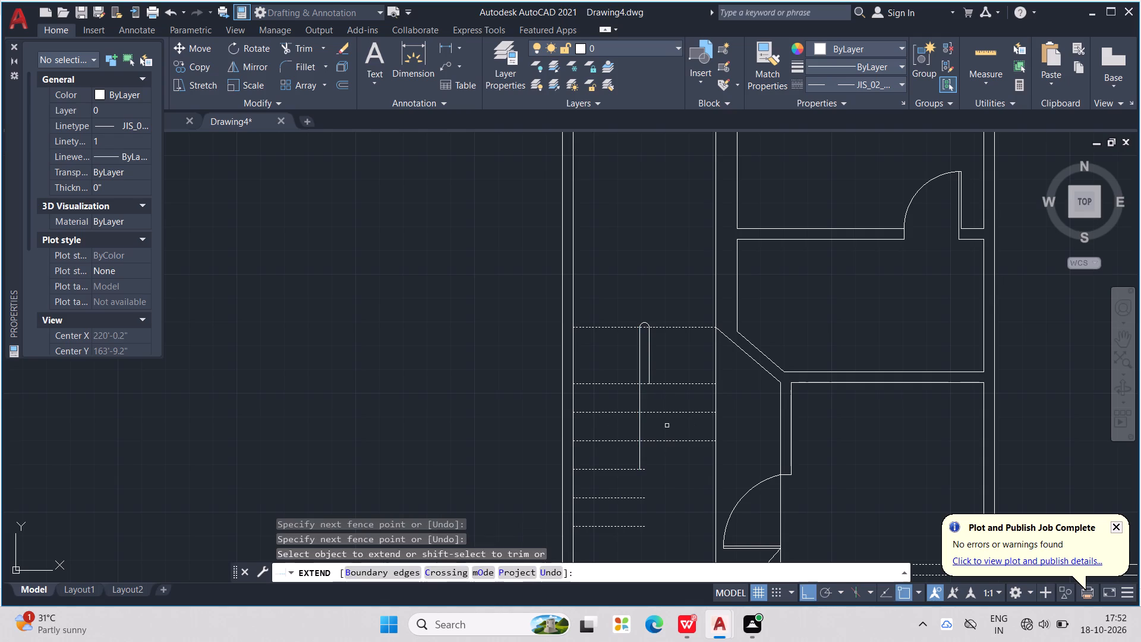
{"action": "left_click_drag", "start_coordinate": [664, 426], "coordinate": [621, 429]}
{"action": "left_click_drag", "start_coordinate": [621, 425], "coordinate": [657, 429]}
{"action": "left_click_drag", "start_coordinate": [660, 429], "coordinate": [655, 429]}
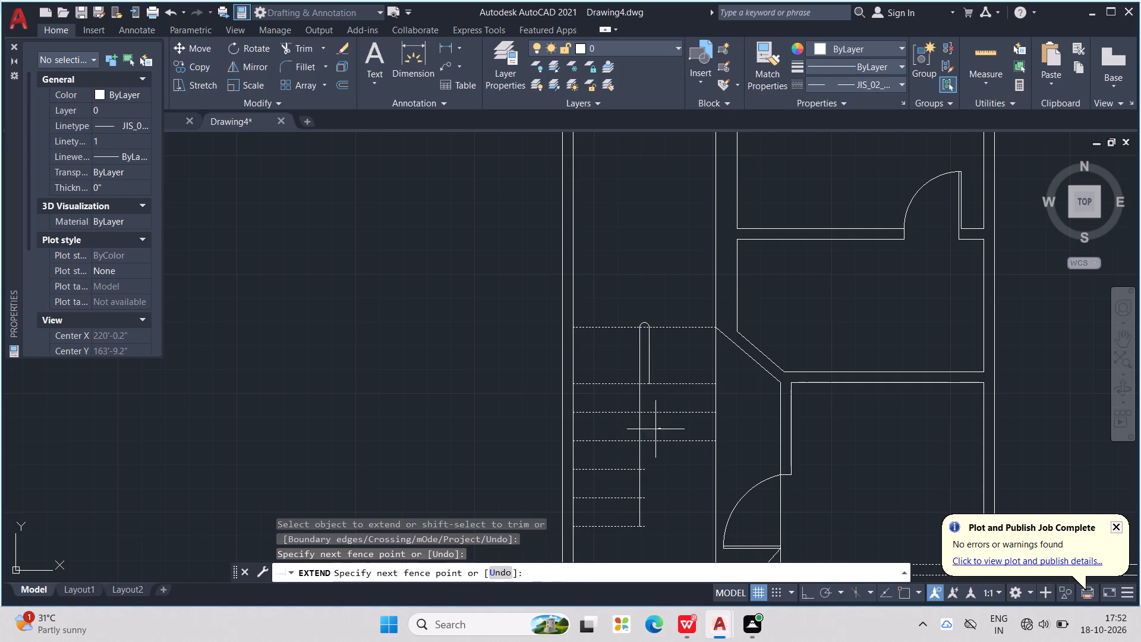
{"action": "left_click_drag", "start_coordinate": [655, 429], "coordinate": [628, 434]}
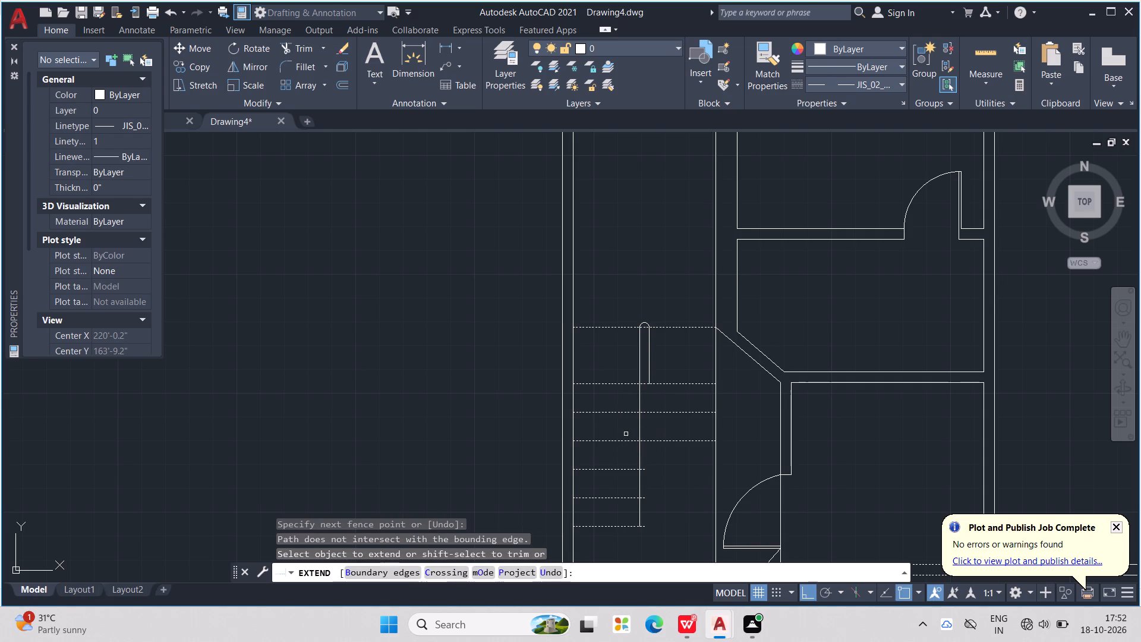
{"action": "left_click_drag", "start_coordinate": [627, 431], "coordinate": [647, 430]}
{"action": "key", "text": "Escape"}
{"action": "key", "text": "Escape"}
{"action": "key", "text": "Escape"}
{"action": "key", "text": "Escape"}
{"action": "key", "text": "Escape"}
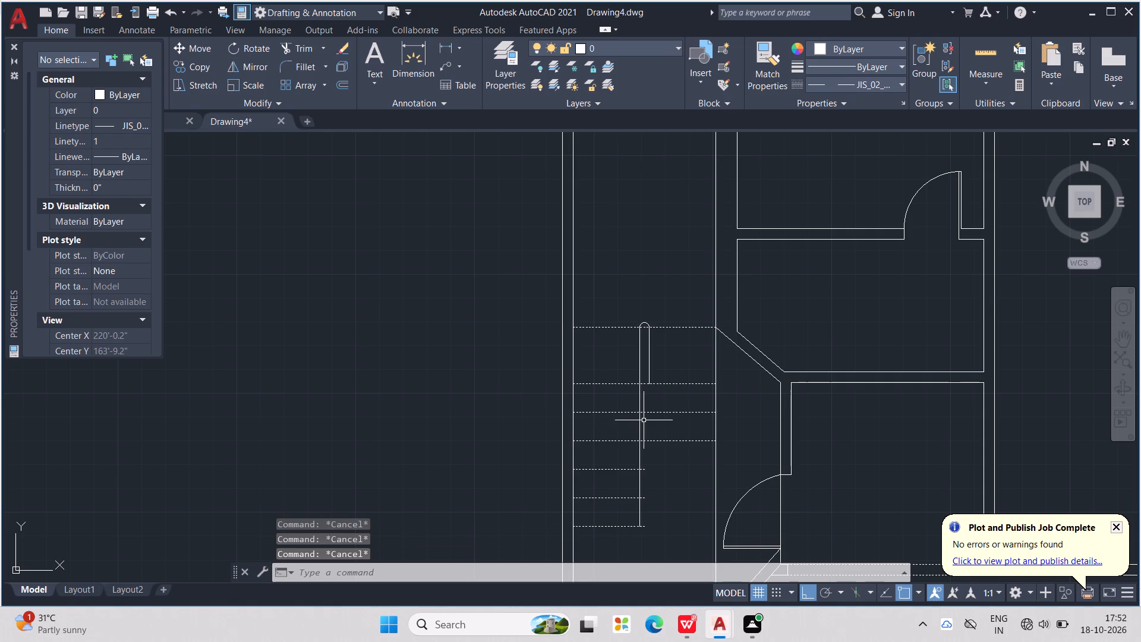
{"action": "key", "text": "Escape"}
{"action": "key", "text": "Escape"}
{"action": "key", "text": "Escape"}
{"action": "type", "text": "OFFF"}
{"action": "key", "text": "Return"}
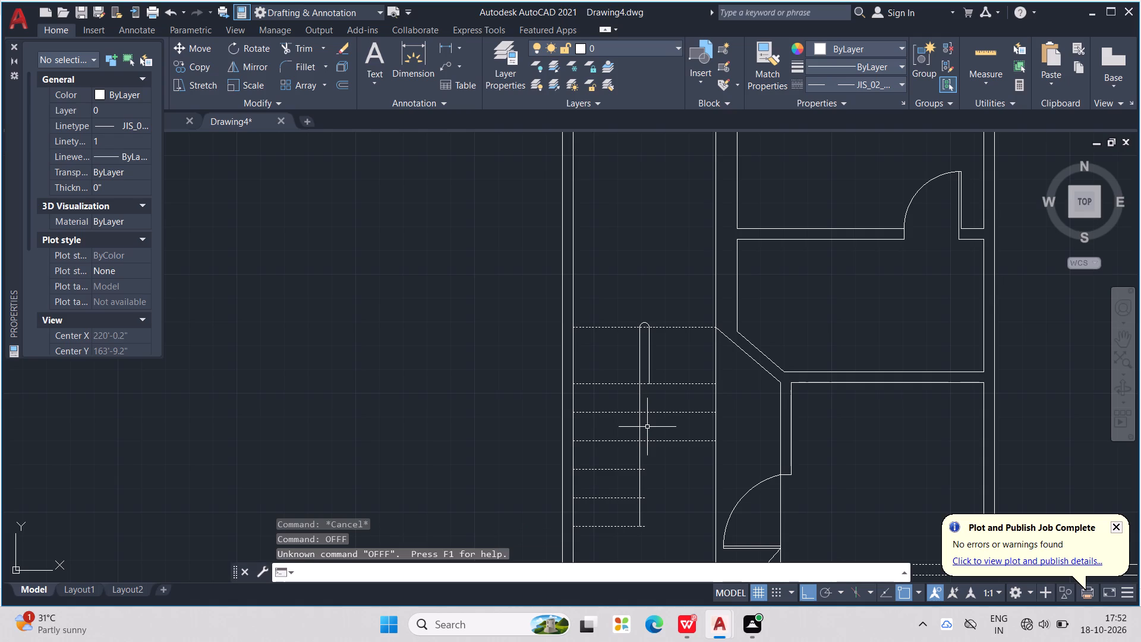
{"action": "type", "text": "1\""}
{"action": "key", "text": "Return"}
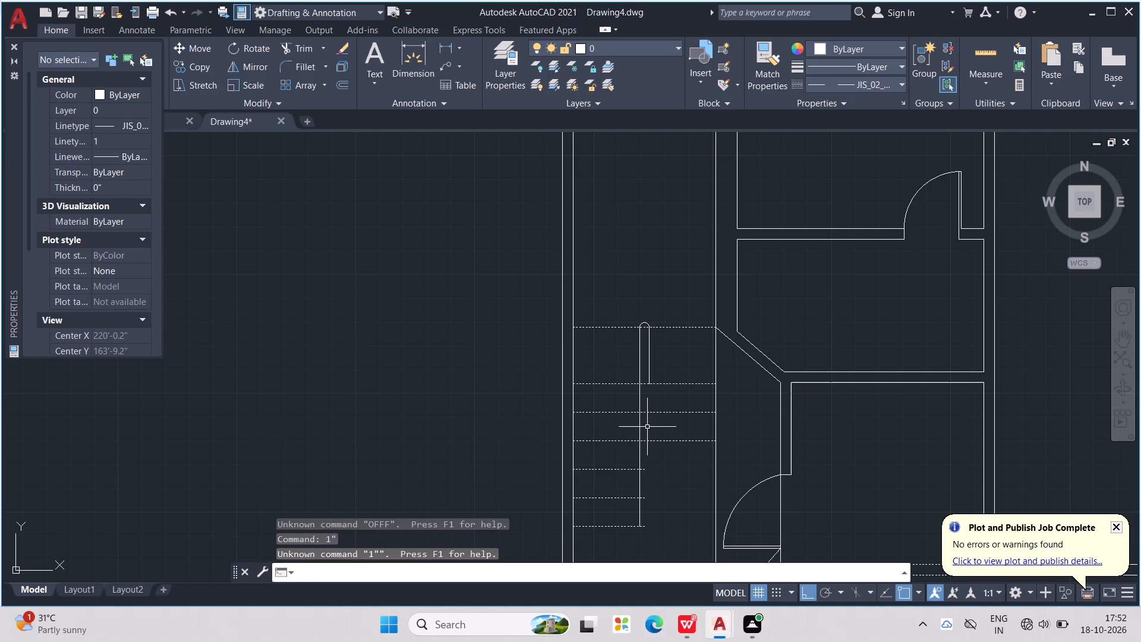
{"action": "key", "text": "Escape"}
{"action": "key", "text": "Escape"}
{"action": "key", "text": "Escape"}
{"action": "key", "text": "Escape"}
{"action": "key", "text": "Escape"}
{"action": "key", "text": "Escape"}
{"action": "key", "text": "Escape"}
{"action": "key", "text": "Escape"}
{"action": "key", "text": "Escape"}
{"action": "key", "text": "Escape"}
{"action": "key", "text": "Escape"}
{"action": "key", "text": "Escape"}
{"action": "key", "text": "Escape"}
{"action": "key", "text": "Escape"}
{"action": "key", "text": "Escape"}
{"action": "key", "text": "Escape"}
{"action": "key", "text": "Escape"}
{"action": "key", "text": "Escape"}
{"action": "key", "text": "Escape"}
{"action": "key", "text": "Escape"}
Offset the long handrail line 1" toward the inside of the staircase.
{"action": "type", "text": "OFF"}
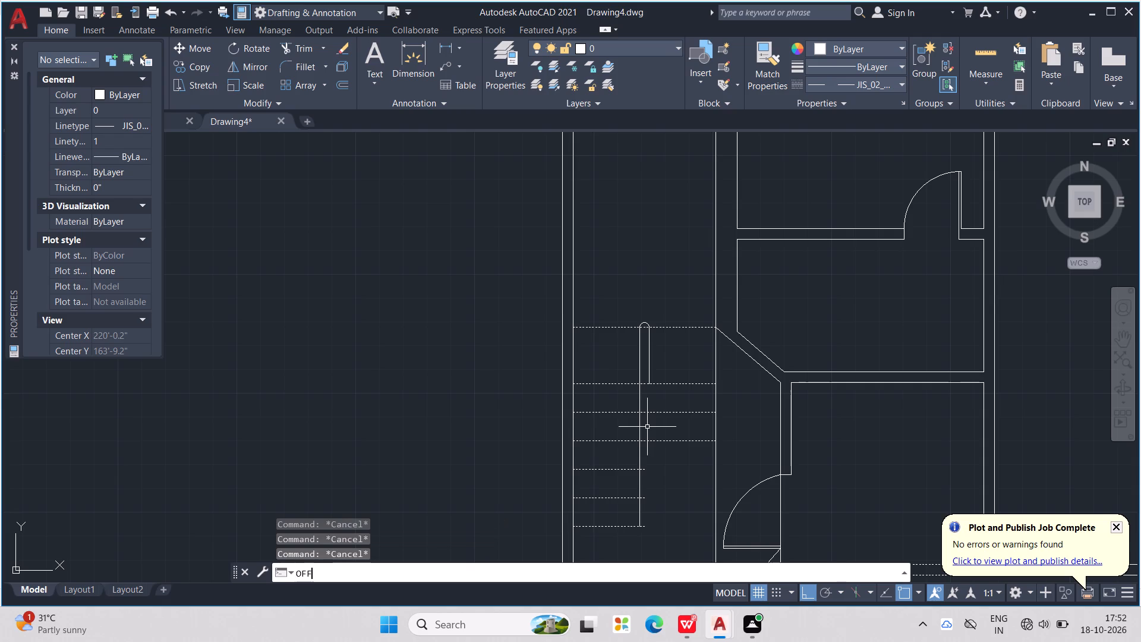
{"action": "key", "text": "Return"}
{"action": "type", "text": "1\""}
{"action": "key", "text": "Return"}
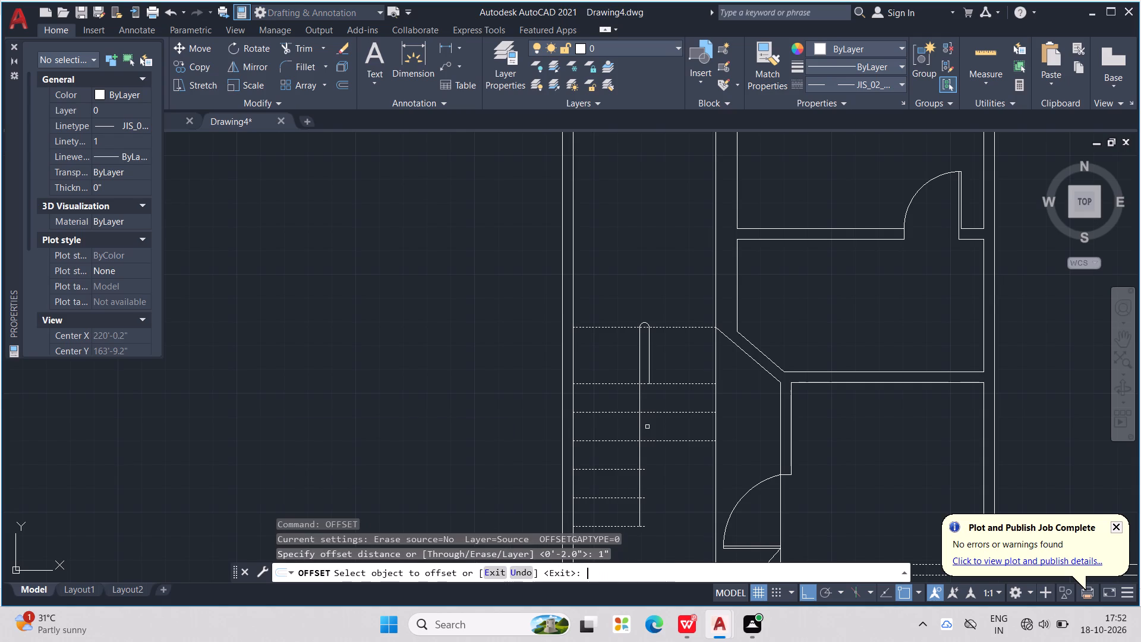
{"action": "left_click", "coordinate": [638, 434]}
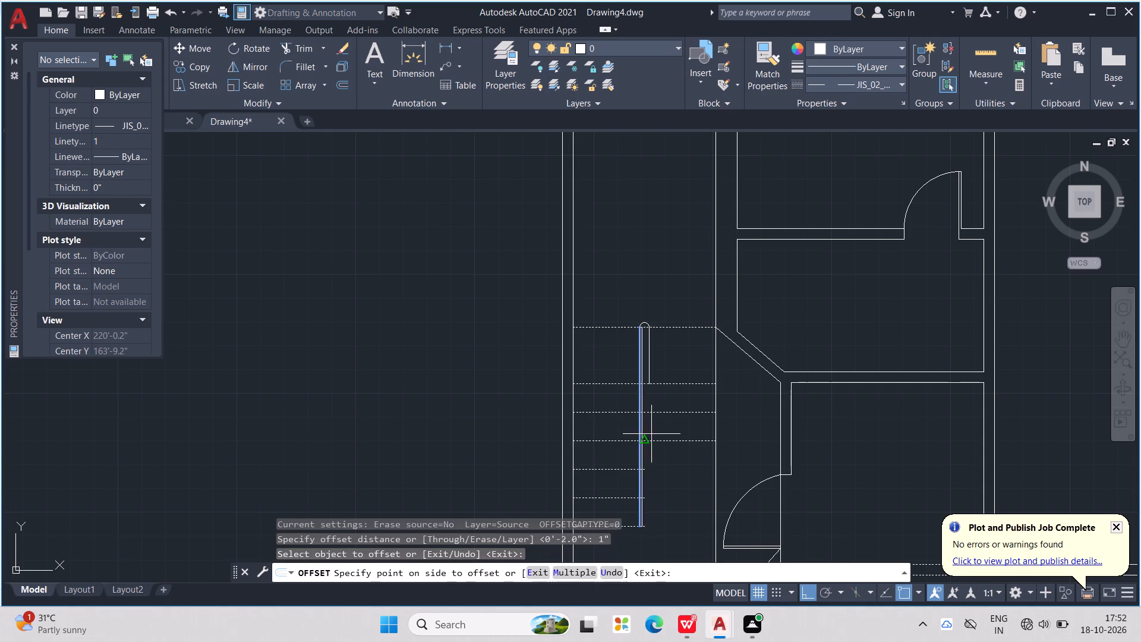
{"action": "left_click", "coordinate": [651, 434]}
{"action": "key", "text": "Escape"}
{"action": "key", "text": "Escape"}
{"action": "key", "text": "Escape"}
{"action": "key", "text": "Escape"}
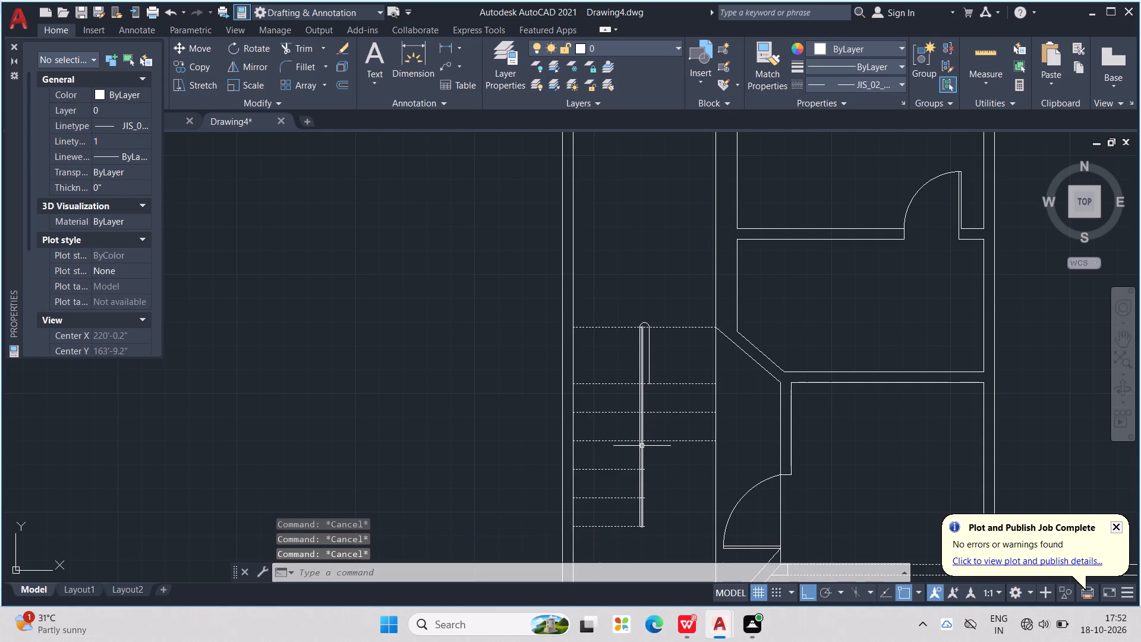
{"action": "key", "text": "Escape"}
{"action": "key", "text": "Escape"}
{"action": "key", "text": "Escape"}
Trim the stubs of the three lowest dashed treads that project past the new handrail line.
{"action": "type", "text": "TR"}
{"action": "key", "text": "Return"}
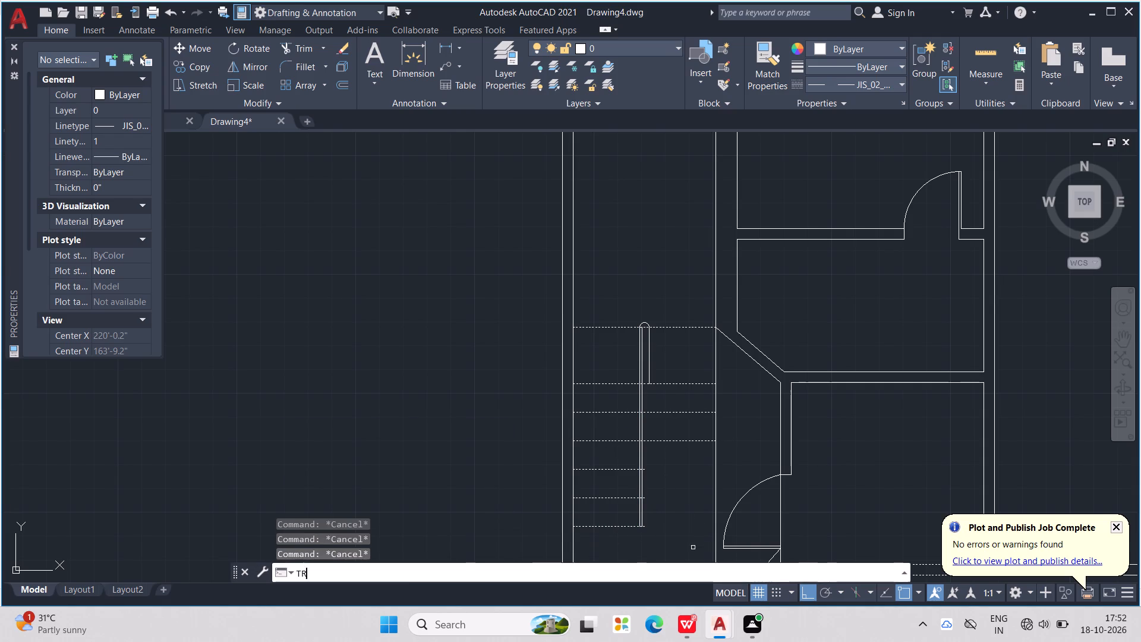
{"action": "scroll", "coordinate": [679, 564], "scroll_direction": "up", "scroll_amount": 1}
{"action": "scroll", "coordinate": [606, 533], "scroll_direction": "up", "scroll_amount": 1}
{"action": "scroll", "coordinate": [676, 527], "scroll_direction": "up", "scroll_amount": 2}
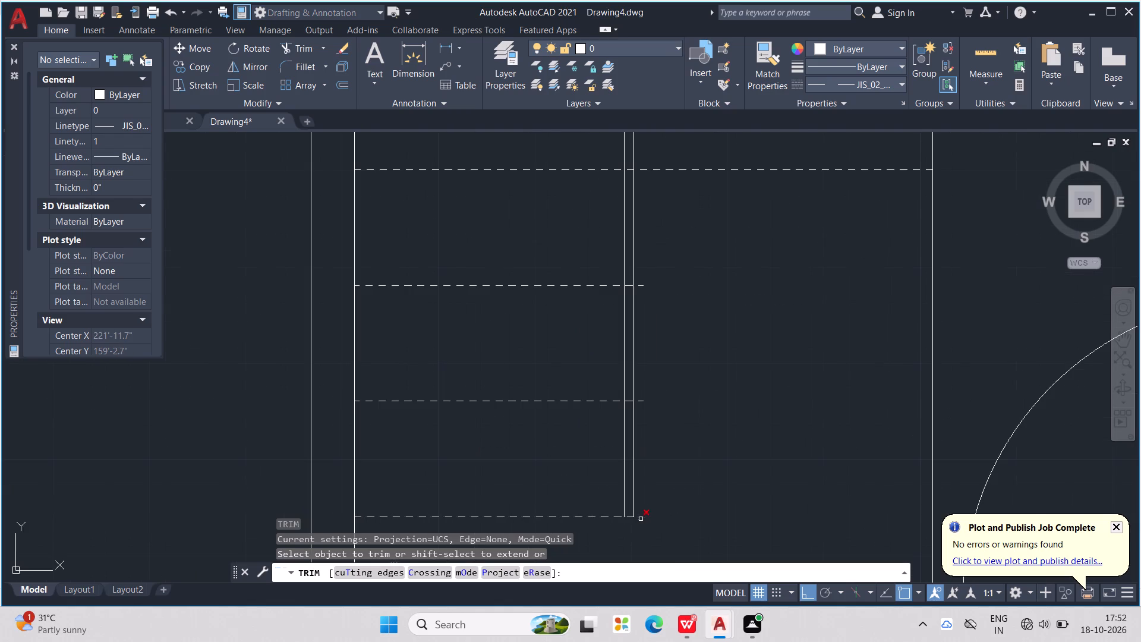
{"action": "left_click", "coordinate": [641, 519]}
{"action": "left_click_drag", "start_coordinate": [645, 398], "coordinate": [645, 405]}
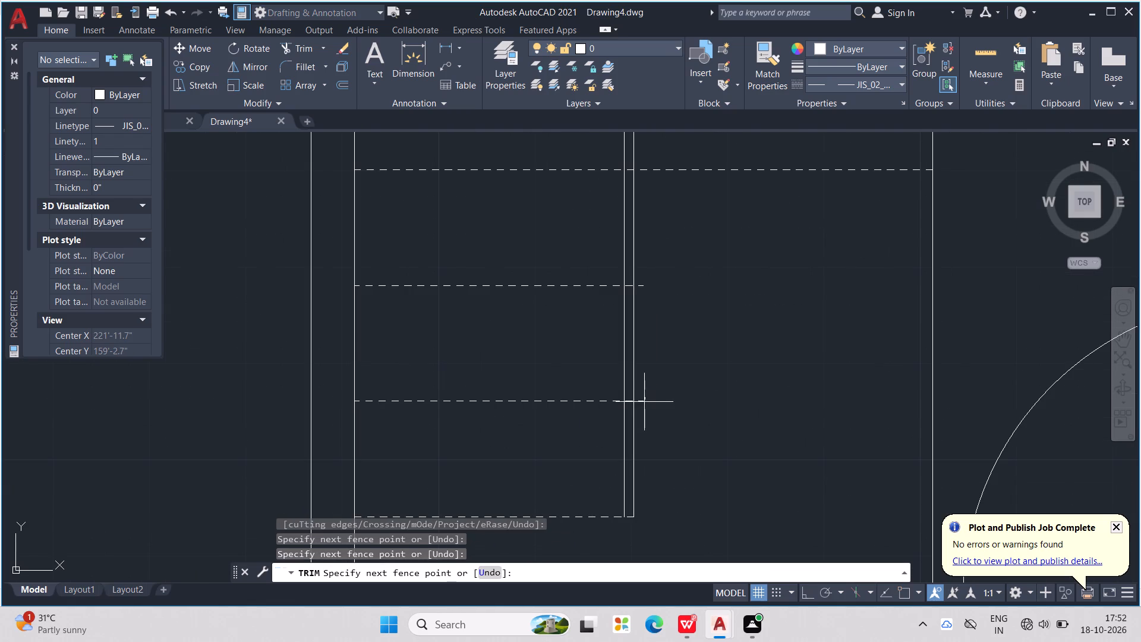
{"action": "left_click", "coordinate": [644, 402]}
{"action": "left_click", "coordinate": [644, 402]}
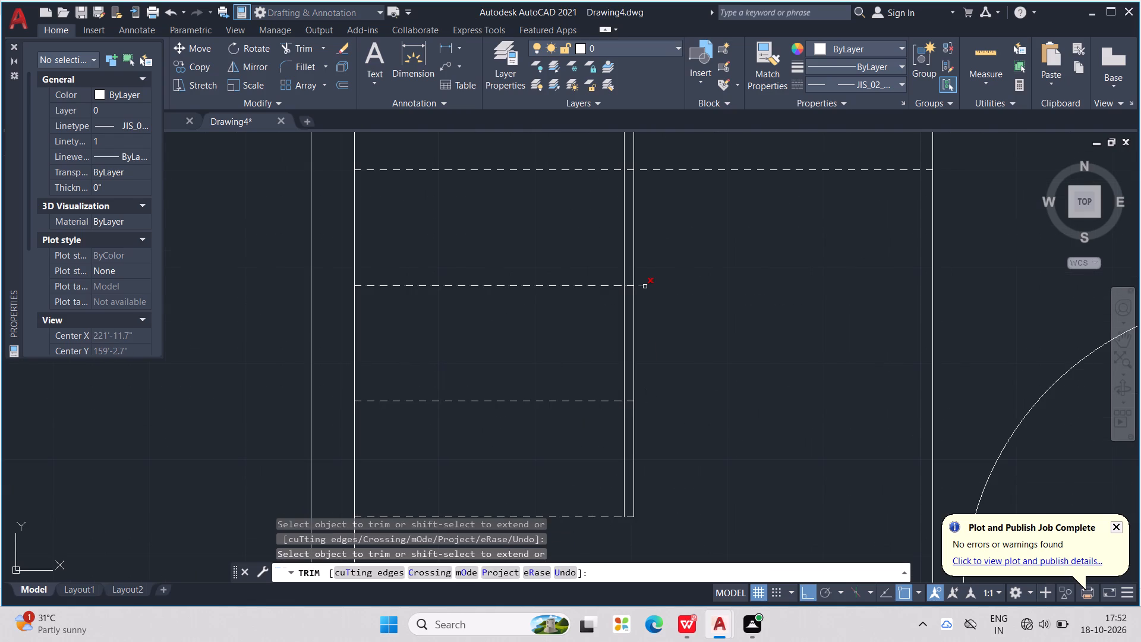
{"action": "left_click", "coordinate": [645, 287]}
{"action": "scroll", "coordinate": [655, 293], "scroll_direction": "down", "scroll_amount": 2}
{"action": "middle_click_drag", "start_coordinate": [698, 319], "coordinate": [700, 407]}
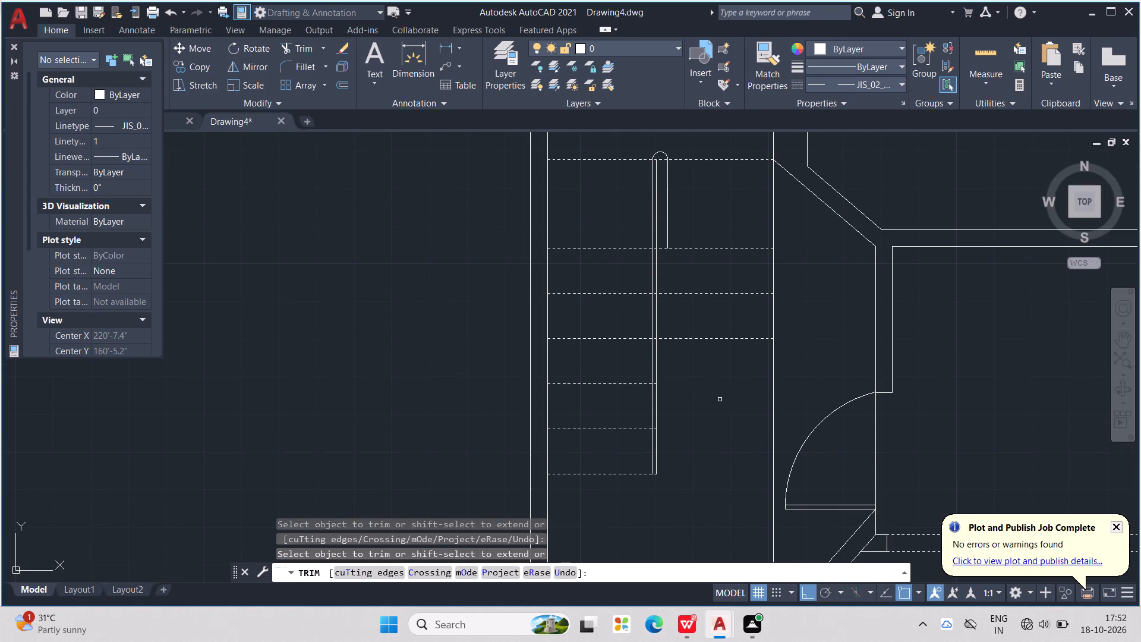
{"action": "key", "text": "Escape"}
{"action": "key", "text": "Escape"}
{"action": "key", "text": "Escape"}
{"action": "key", "text": "Escape"}
{"action": "key", "text": "Escape"}
{"action": "key", "text": "Escape"}
{"action": "key", "text": "Escape"}
{"action": "key", "text": "Escape"}
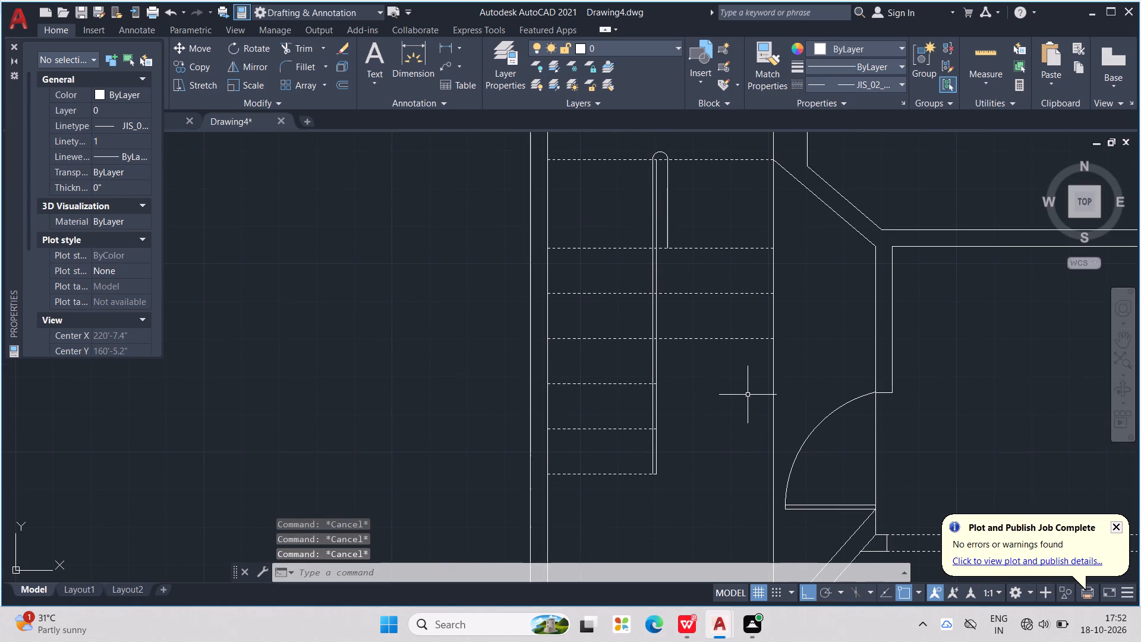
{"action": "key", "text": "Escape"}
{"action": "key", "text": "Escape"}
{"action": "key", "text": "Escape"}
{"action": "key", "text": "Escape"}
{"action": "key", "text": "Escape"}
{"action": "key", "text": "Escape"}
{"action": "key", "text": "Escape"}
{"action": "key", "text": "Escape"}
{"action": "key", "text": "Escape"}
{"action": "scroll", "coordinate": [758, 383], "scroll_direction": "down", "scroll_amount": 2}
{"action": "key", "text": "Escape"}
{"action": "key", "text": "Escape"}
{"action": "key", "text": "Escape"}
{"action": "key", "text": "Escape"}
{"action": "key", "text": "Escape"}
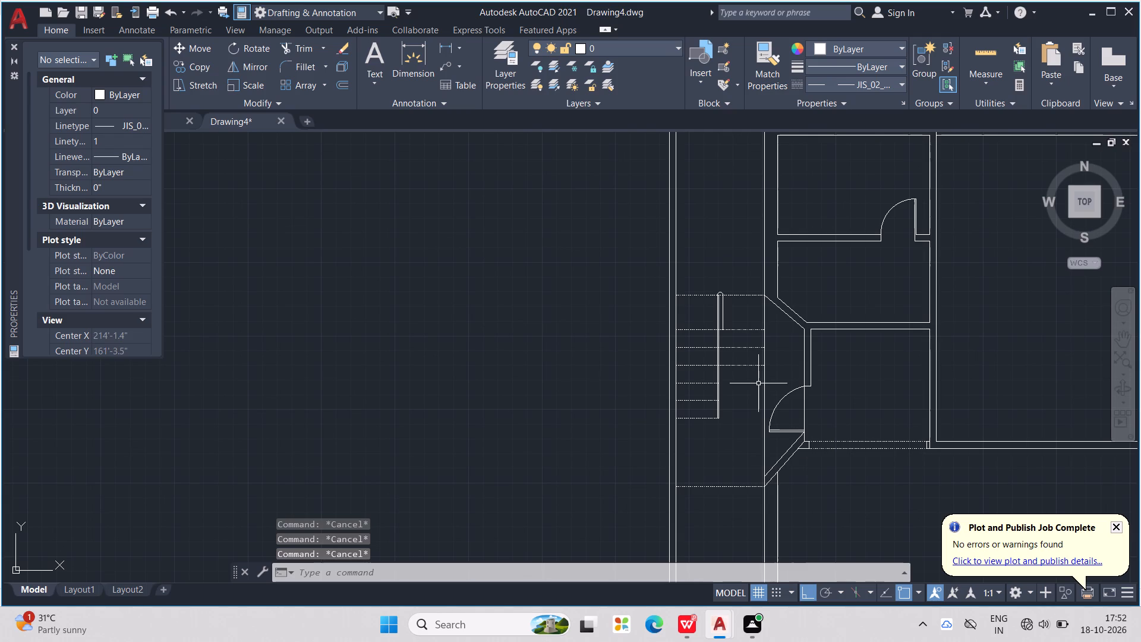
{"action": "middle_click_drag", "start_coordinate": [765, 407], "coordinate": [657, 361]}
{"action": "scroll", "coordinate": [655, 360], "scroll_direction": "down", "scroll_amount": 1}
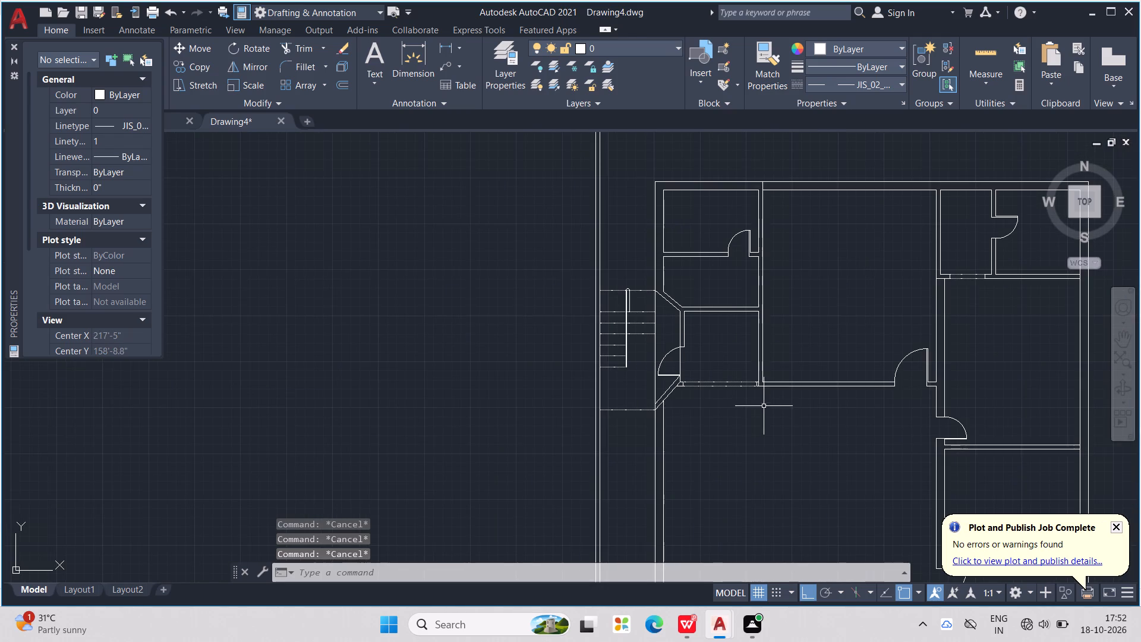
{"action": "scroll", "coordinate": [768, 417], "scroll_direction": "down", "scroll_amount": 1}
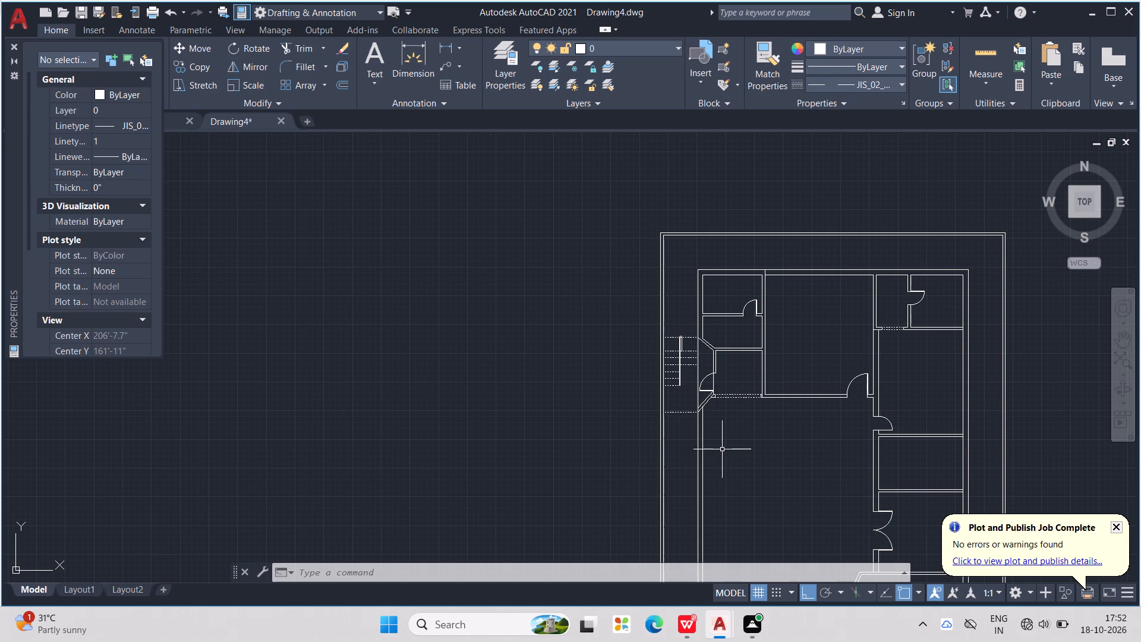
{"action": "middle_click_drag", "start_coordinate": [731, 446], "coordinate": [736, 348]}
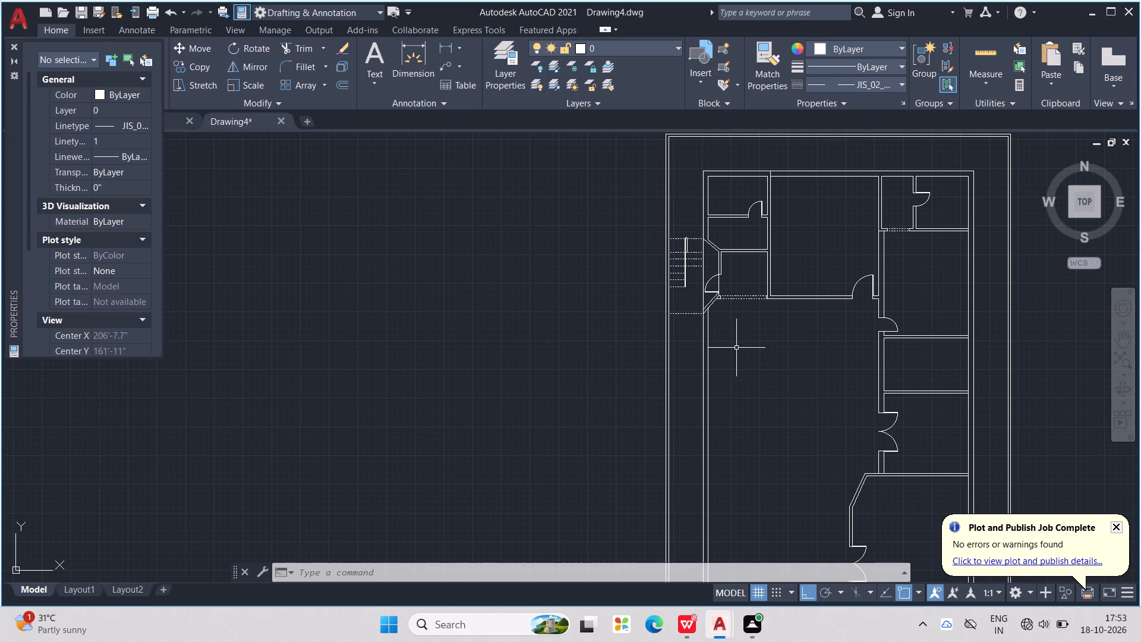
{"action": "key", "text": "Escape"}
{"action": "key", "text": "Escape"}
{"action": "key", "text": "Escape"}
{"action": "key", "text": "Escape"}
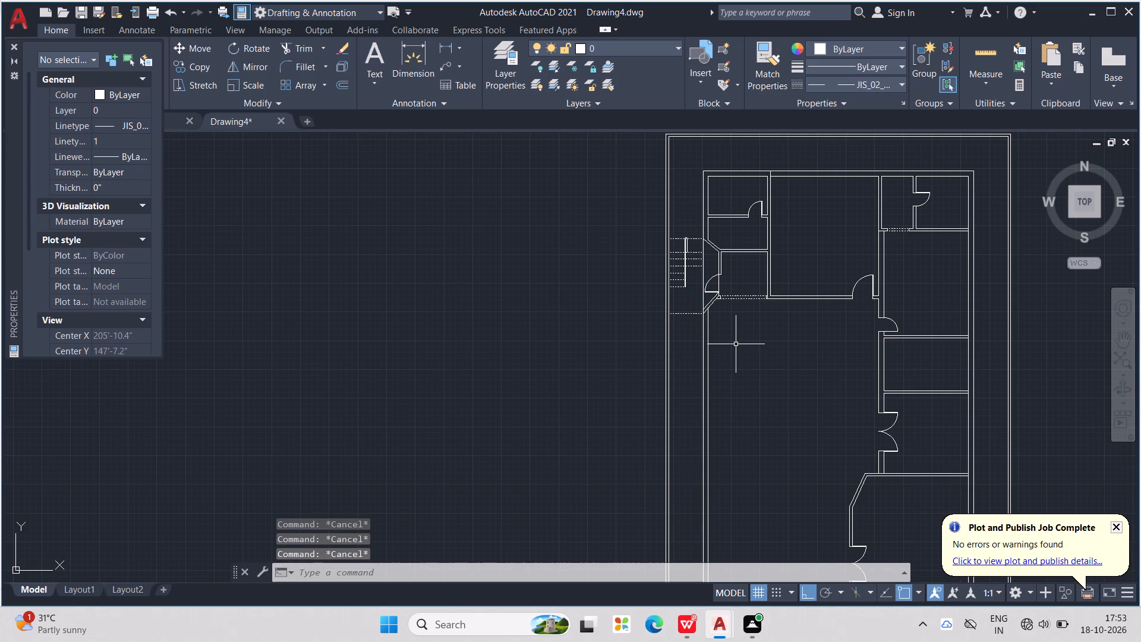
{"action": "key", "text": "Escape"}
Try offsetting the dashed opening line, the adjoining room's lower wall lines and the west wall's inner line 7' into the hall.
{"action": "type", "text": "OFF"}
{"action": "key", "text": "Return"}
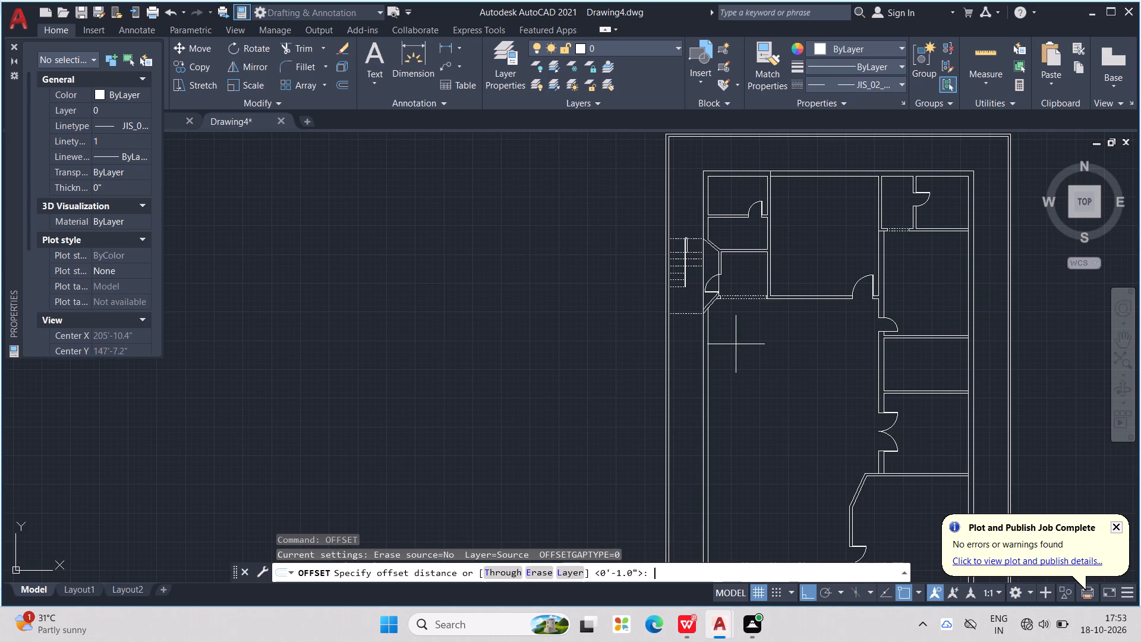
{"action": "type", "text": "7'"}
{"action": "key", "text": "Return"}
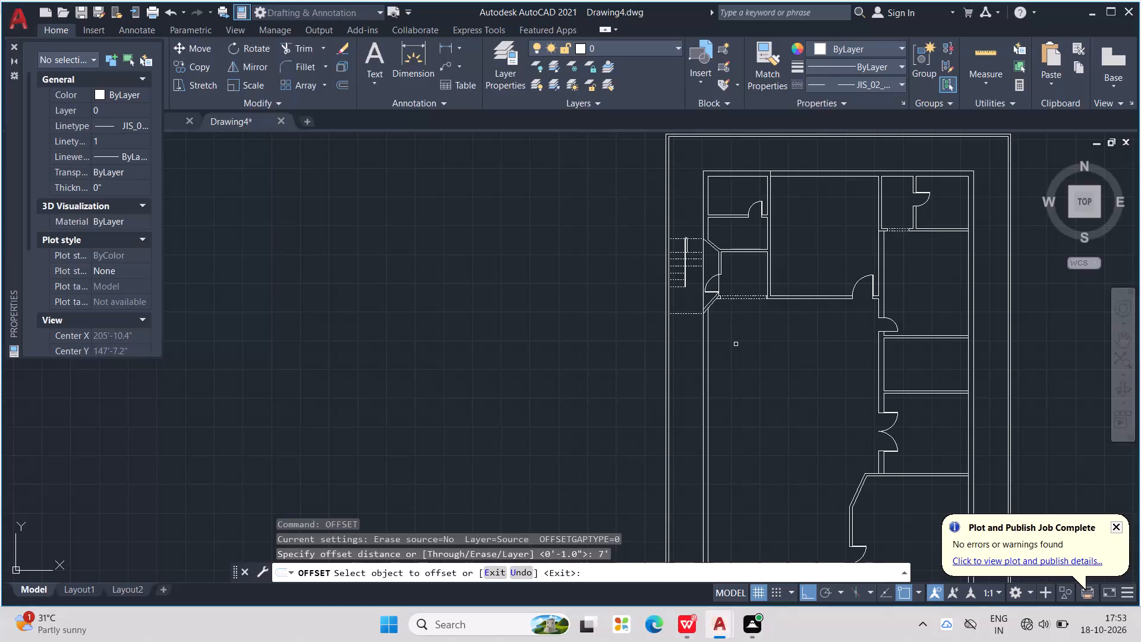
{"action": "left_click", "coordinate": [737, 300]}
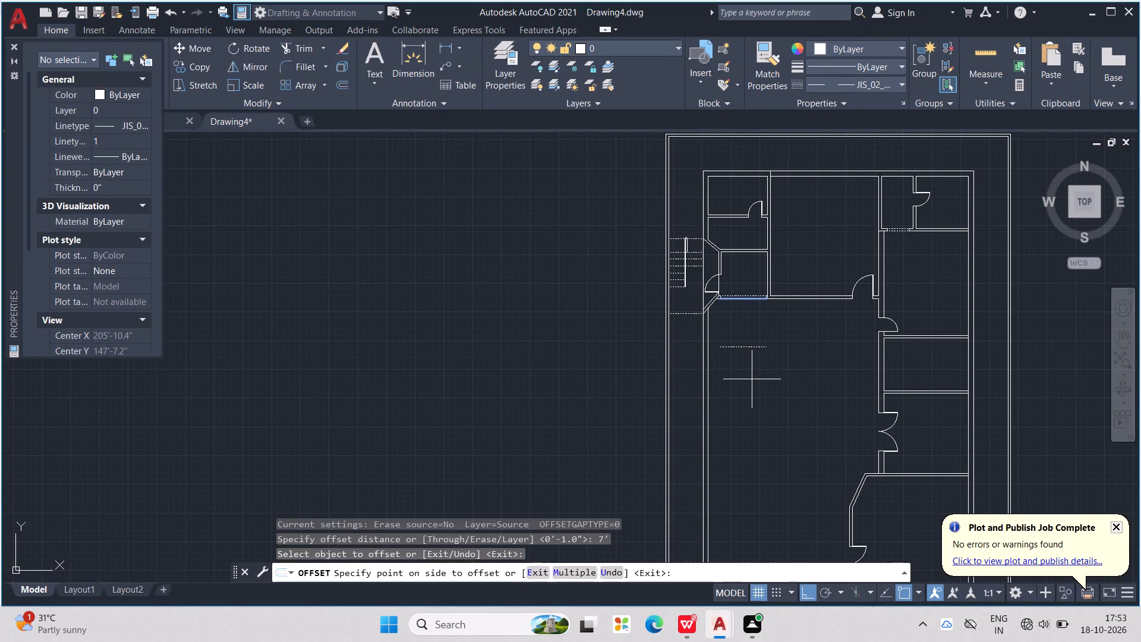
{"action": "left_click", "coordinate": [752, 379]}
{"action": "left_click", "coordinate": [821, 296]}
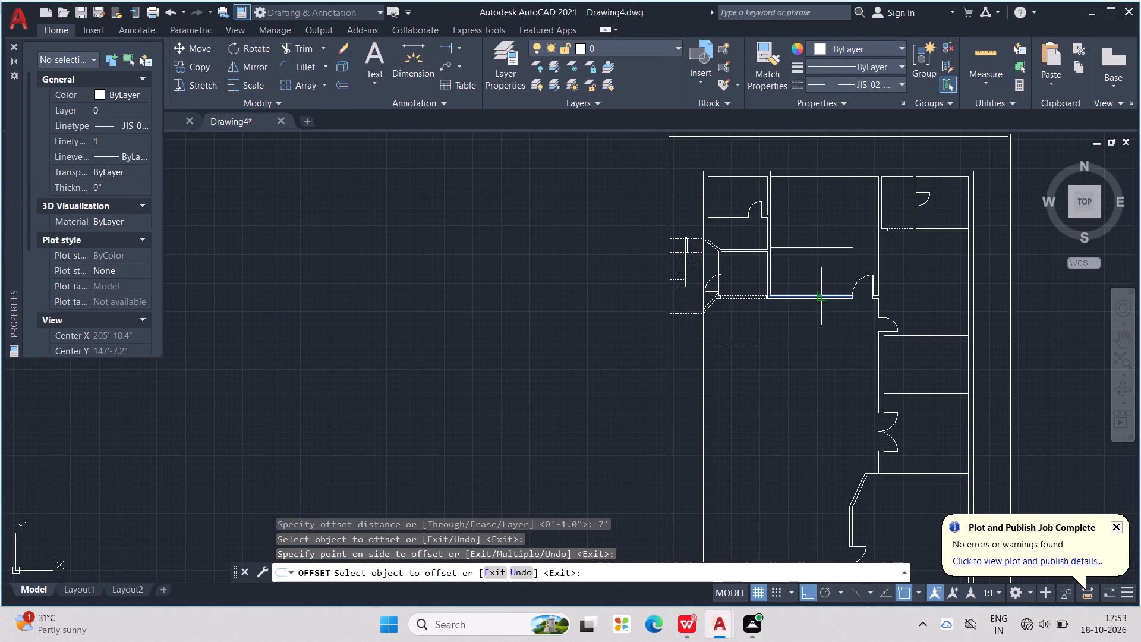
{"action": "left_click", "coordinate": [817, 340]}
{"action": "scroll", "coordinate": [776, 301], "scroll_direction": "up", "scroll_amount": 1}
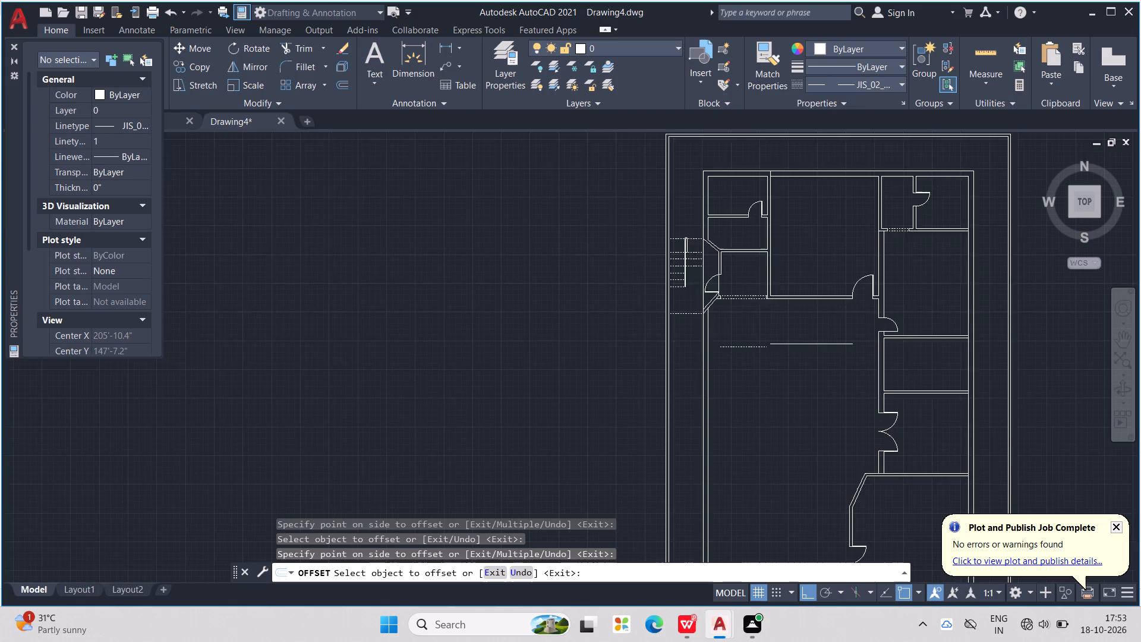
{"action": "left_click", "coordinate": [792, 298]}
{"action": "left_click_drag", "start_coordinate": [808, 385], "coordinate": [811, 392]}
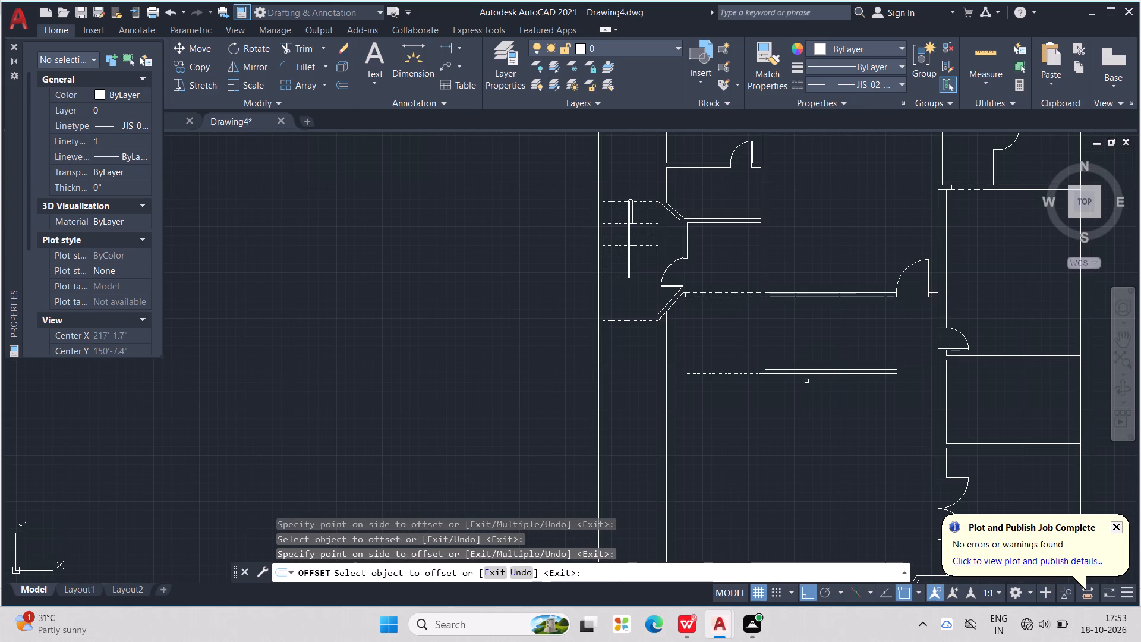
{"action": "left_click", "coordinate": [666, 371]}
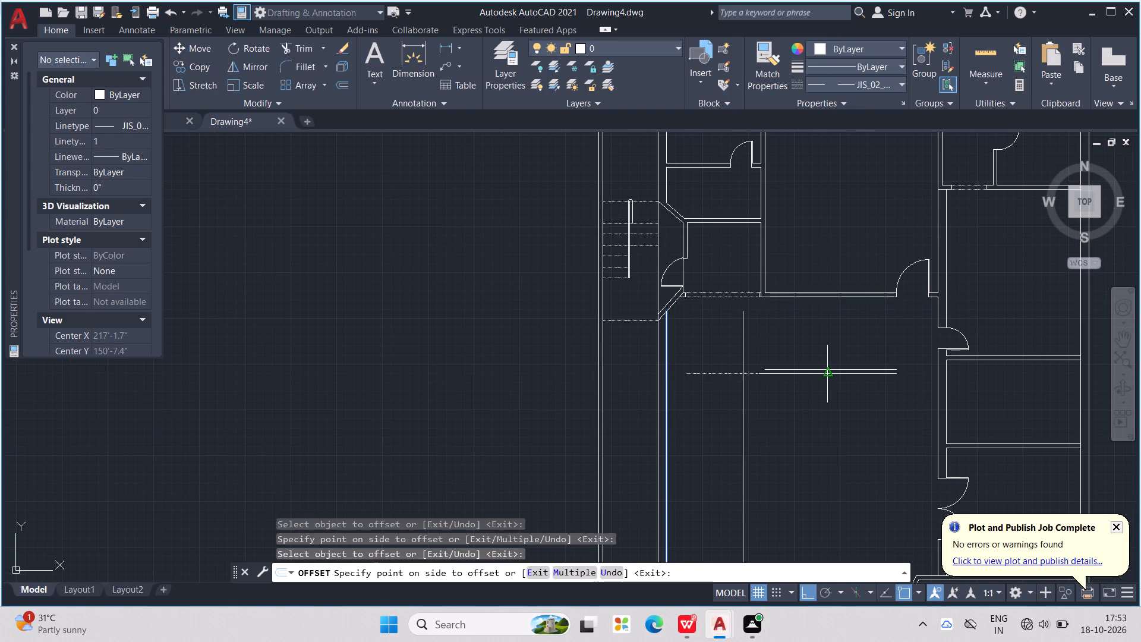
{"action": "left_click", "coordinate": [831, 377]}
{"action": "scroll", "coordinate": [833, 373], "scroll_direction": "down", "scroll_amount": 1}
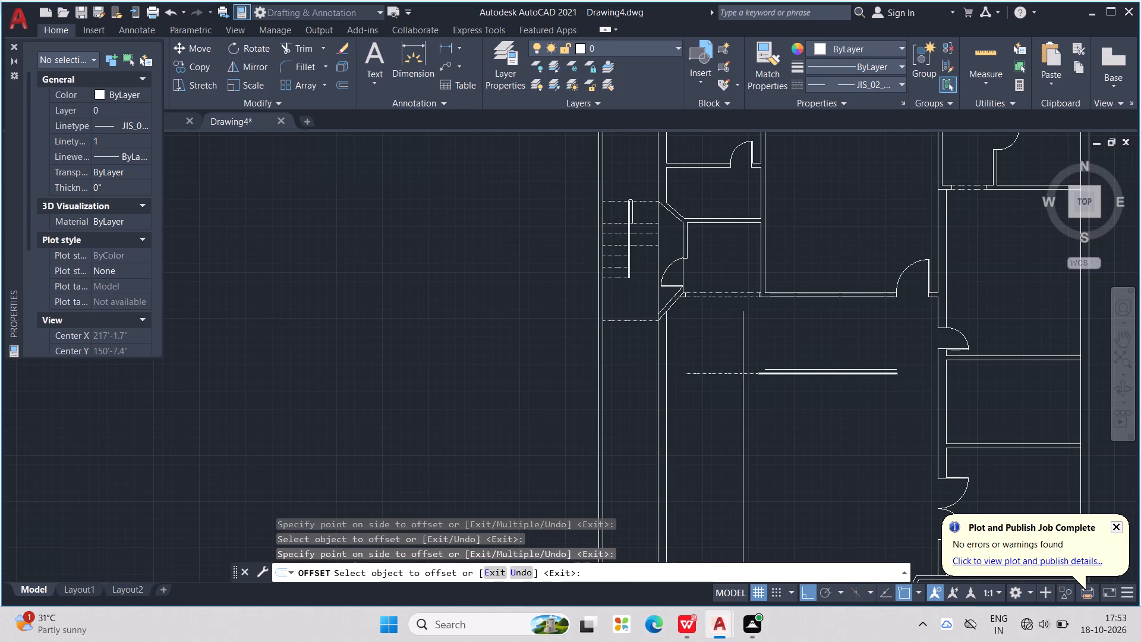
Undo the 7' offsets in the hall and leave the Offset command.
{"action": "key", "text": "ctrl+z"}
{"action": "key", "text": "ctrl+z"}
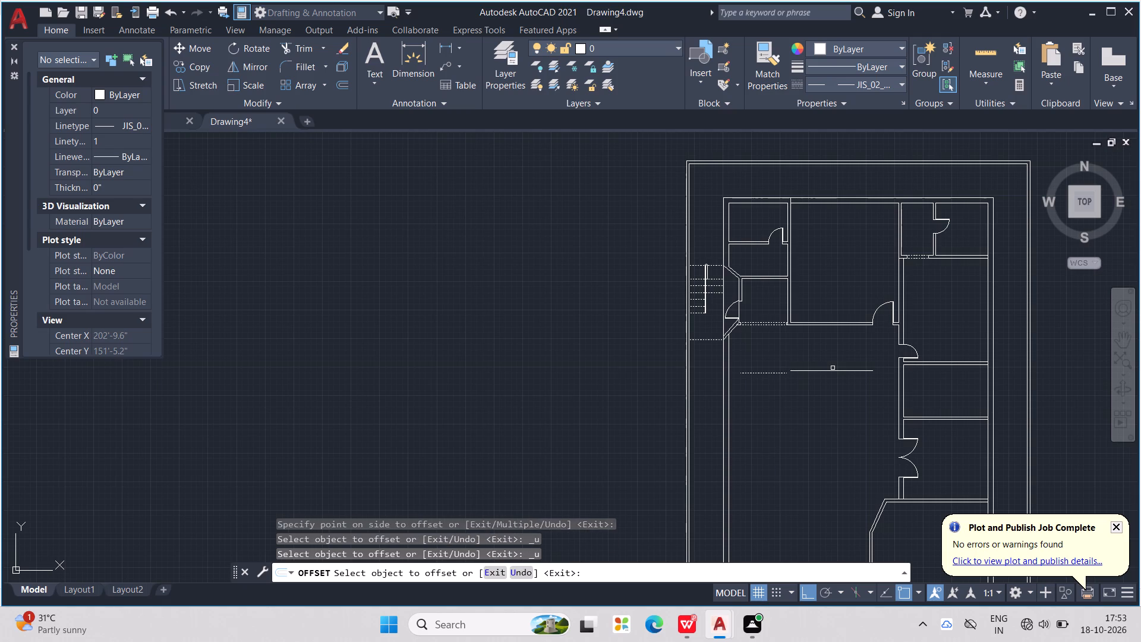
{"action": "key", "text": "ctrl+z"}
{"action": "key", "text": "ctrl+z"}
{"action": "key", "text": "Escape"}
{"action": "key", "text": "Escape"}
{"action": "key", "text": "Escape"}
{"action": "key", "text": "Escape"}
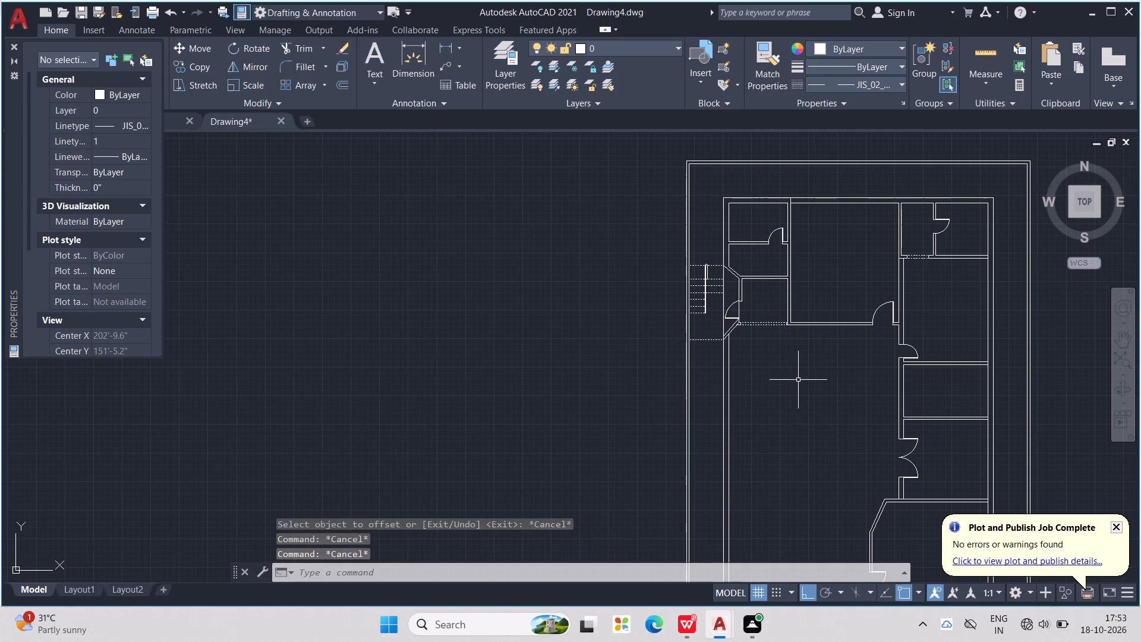
Offset the outer face of the house's west wall 18' inward across the hall.
{"action": "key", "text": "Escape"}
{"action": "type", "text": "OFF"}
{"action": "key", "text": "Return"}
{"action": "type", "text": "18'"}
{"action": "key", "text": "Return"}
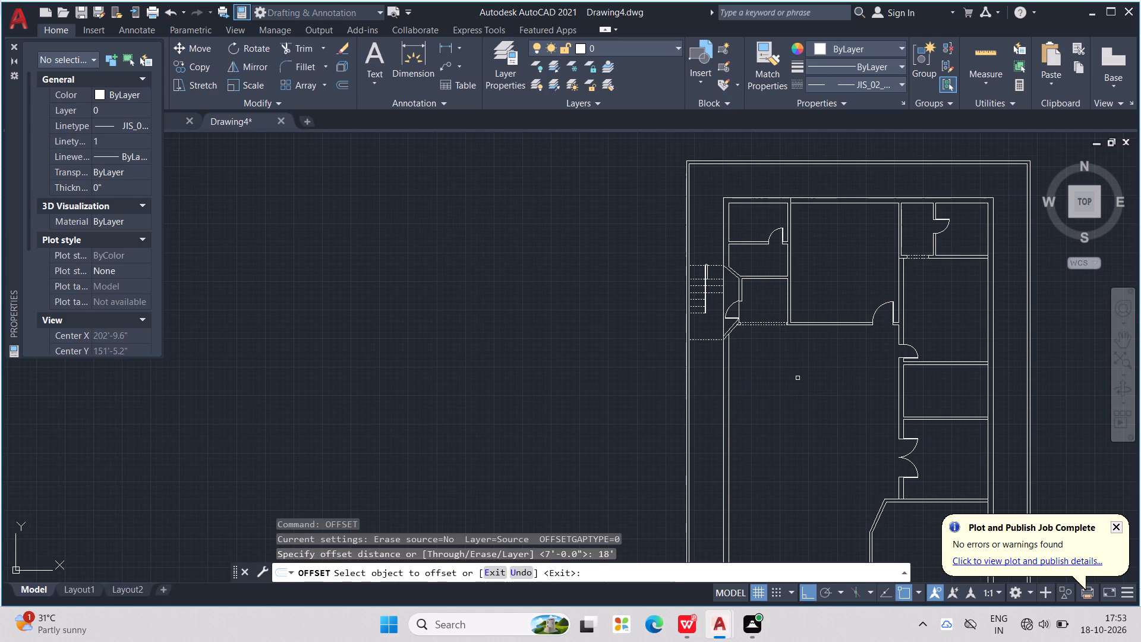
{"action": "left_click", "coordinate": [723, 391]}
{"action": "left_click", "coordinate": [872, 397]}
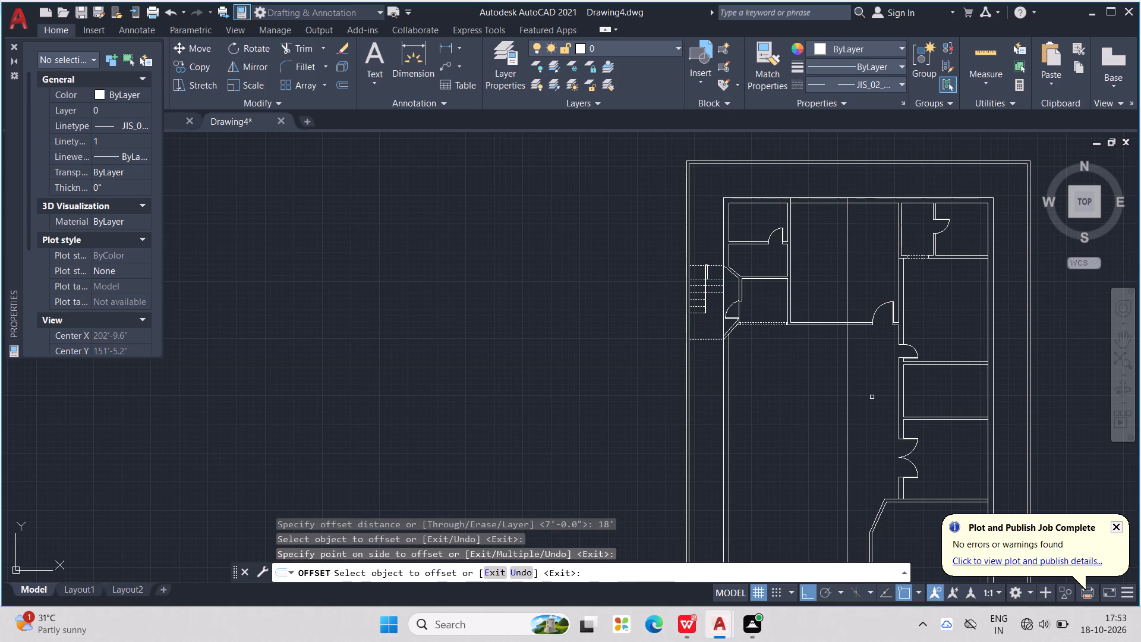
{"action": "key", "text": "Escape"}
{"action": "key", "text": "Escape"}
{"action": "key", "text": "Escape"}
{"action": "key", "text": "Escape"}
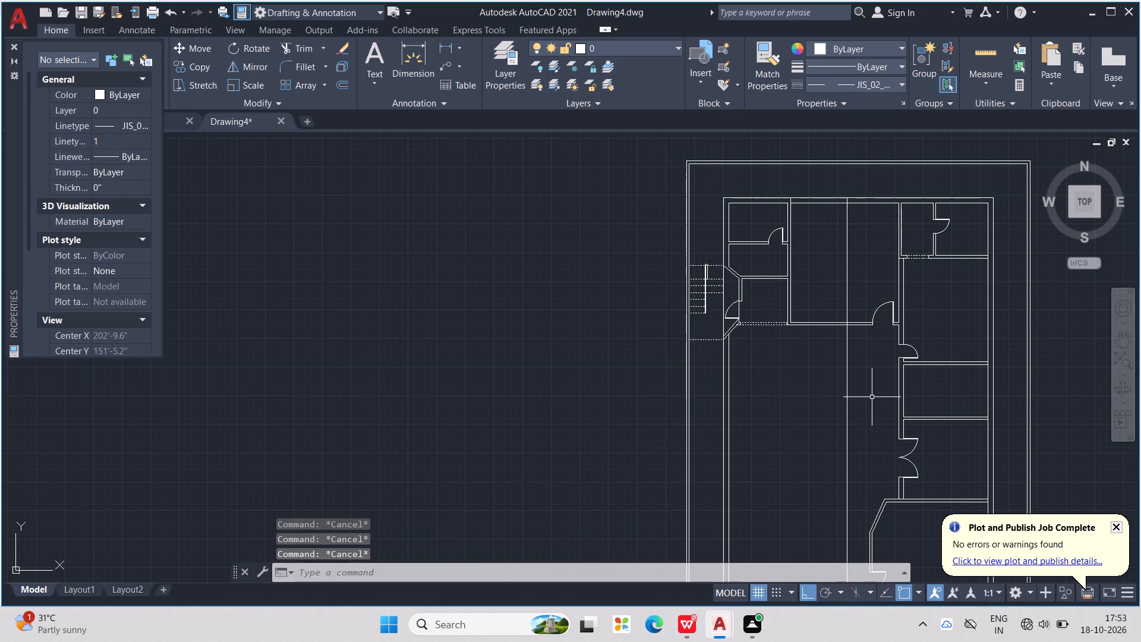
{"action": "key", "text": "Escape"}
{"action": "key", "text": "Escape"}
{"action": "key", "text": "Escape"}
Offset the lower face of the wall between the upper room and the hall 11' down into the hall.
{"action": "type", "text": "OFF"}
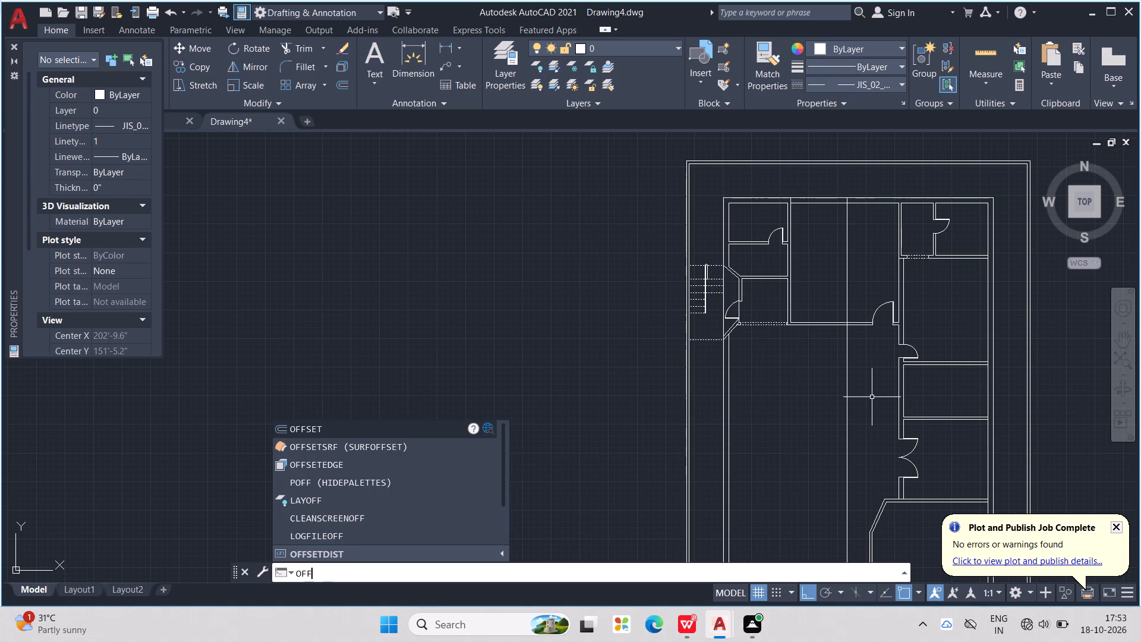
{"action": "key", "text": "4"}
{"action": "key", "text": "BackSpace"}
{"action": "key", "text": "Return"}
{"action": "type", "text": "11'"}
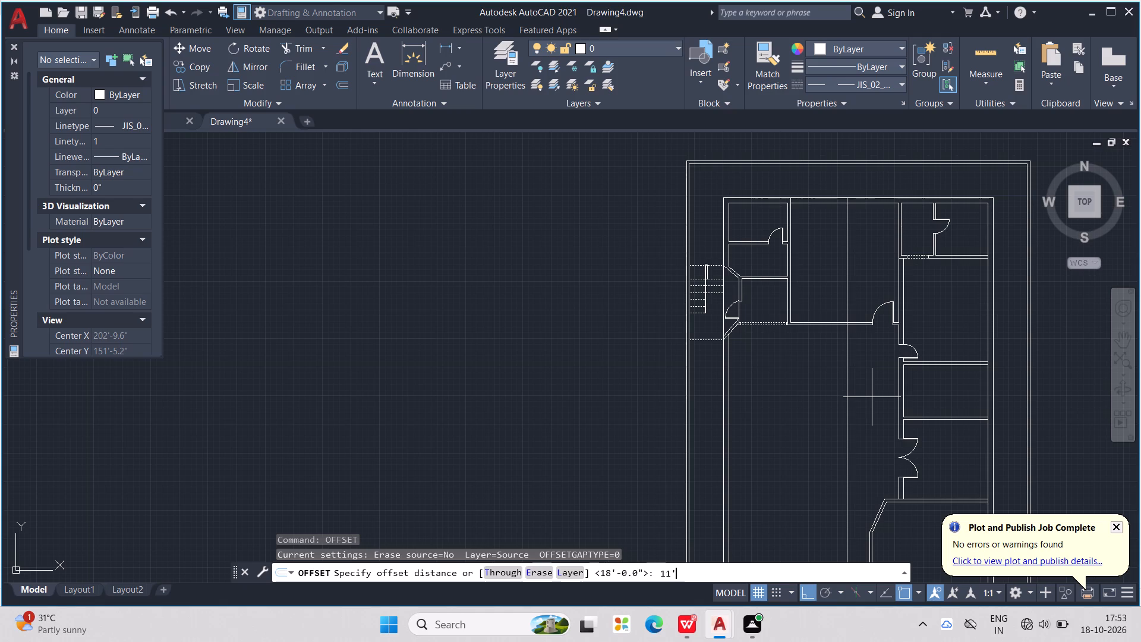
{"action": "key", "text": "Return"}
{"action": "scroll", "coordinate": [780, 317], "scroll_direction": "up", "scroll_amount": 2}
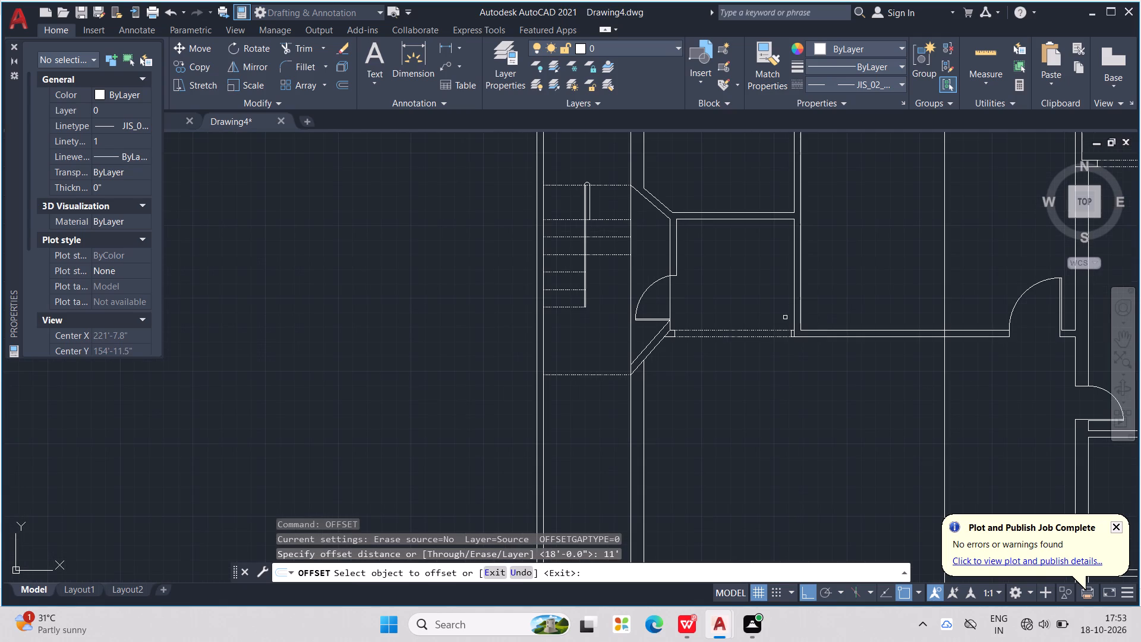
{"action": "left_click", "coordinate": [834, 337]}
{"action": "left_click", "coordinate": [851, 417]}
{"action": "middle_click", "coordinate": [852, 420]}
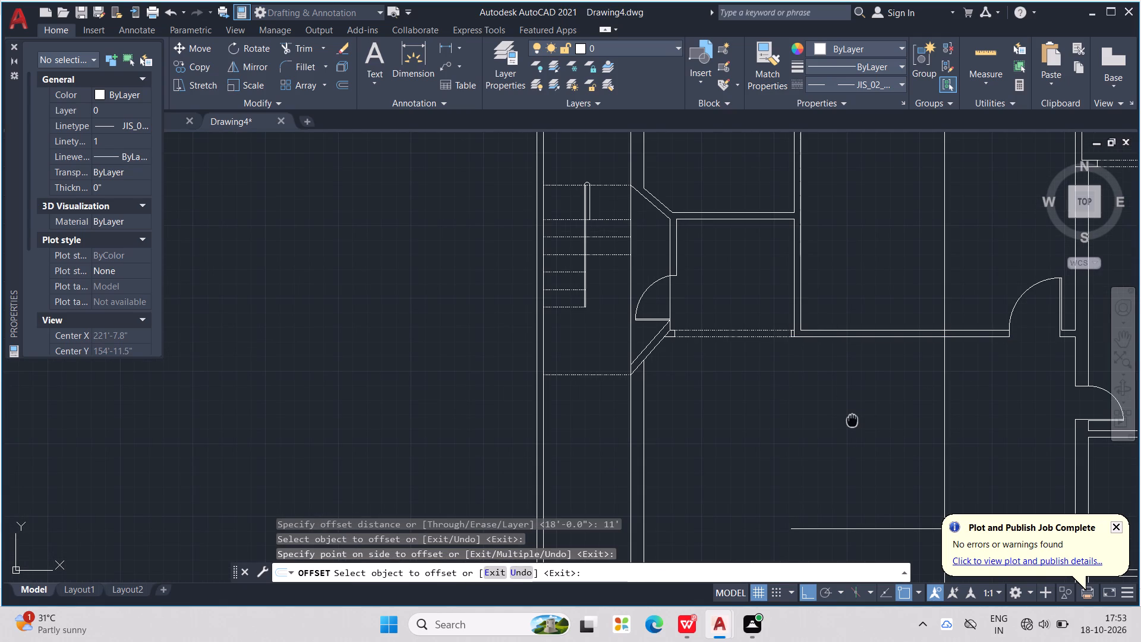
{"action": "scroll", "coordinate": [852, 420], "scroll_direction": "down", "scroll_amount": 1}
{"action": "key", "text": "Escape"}
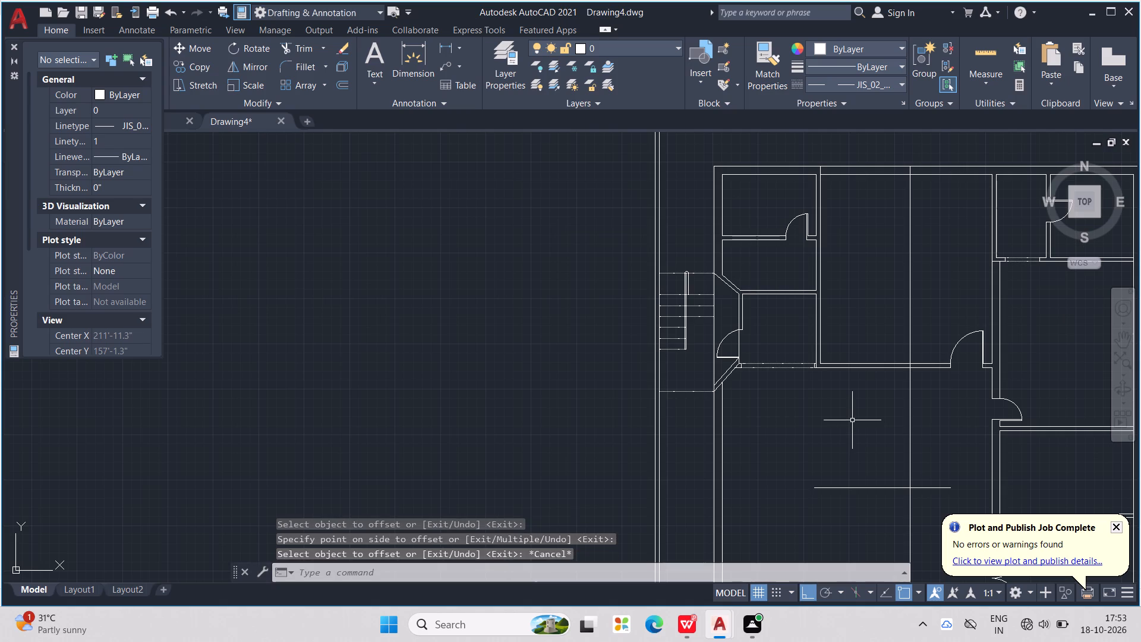
{"action": "key", "text": "Escape"}
{"action": "key", "text": "Escape"}
{"action": "key", "text": "Escape"}
Extend the new horizontal hall line westward to the inner face of the west wall.
{"action": "type", "text": "EX"}
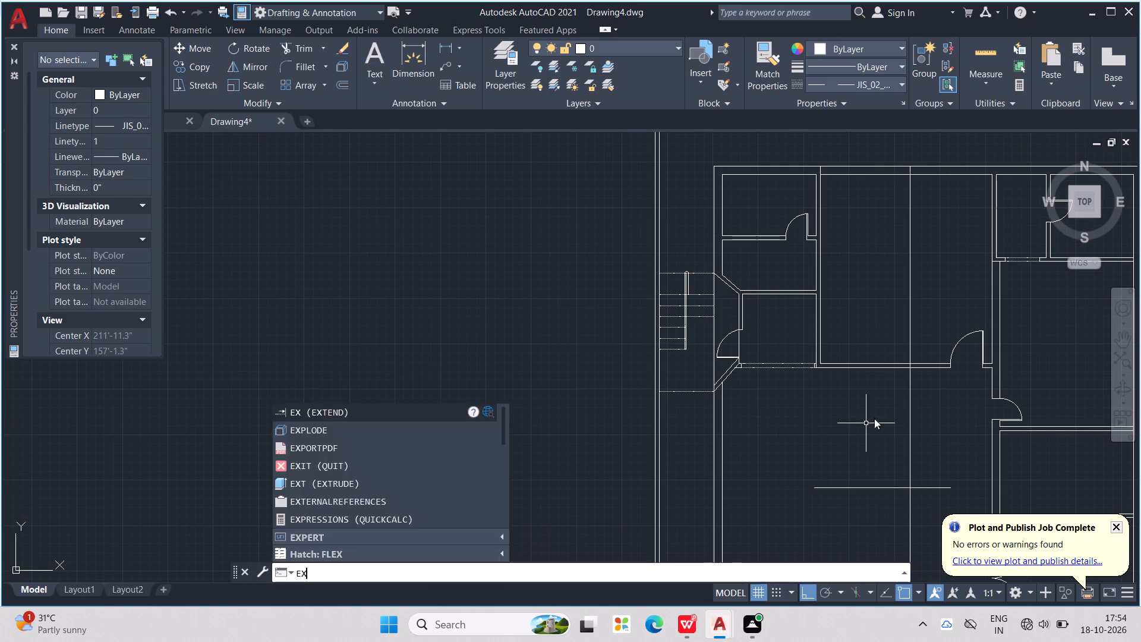
{"action": "key", "text": "Return"}
{"action": "left_click_drag", "start_coordinate": [856, 472], "coordinate": [843, 504]}
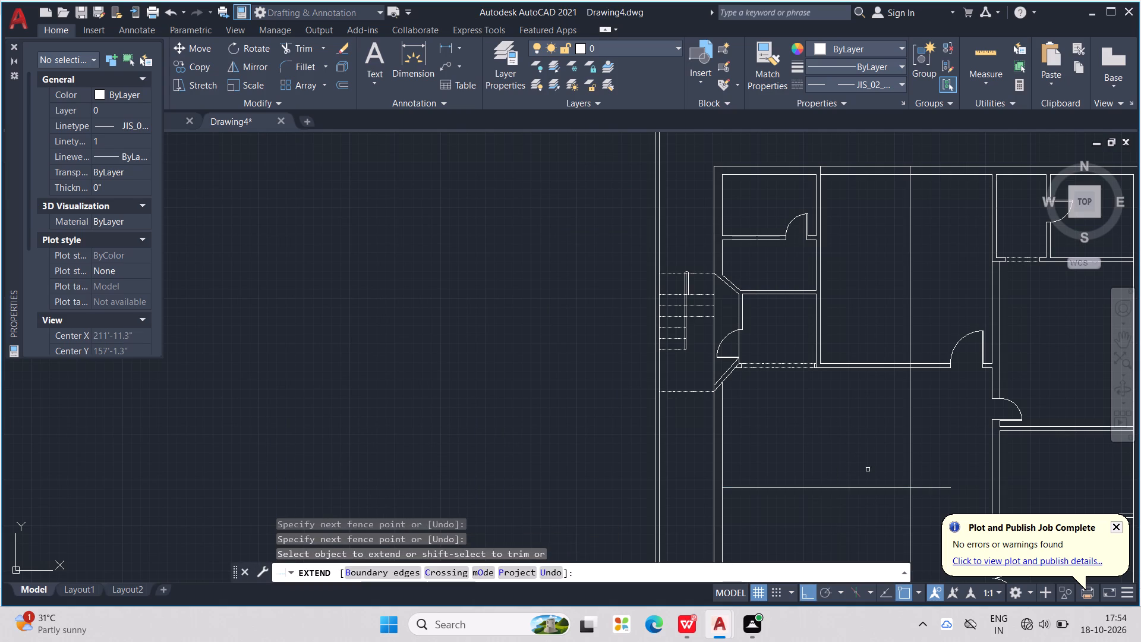
{"action": "key", "text": "Escape"}
{"action": "key", "text": "Escape"}
{"action": "key", "text": "Escape"}
{"action": "key", "text": "Escape"}
{"action": "key", "text": "Escape"}
{"action": "key", "text": "Escape"}
{"action": "key", "text": "Escape"}
{"action": "key", "text": "Escape"}
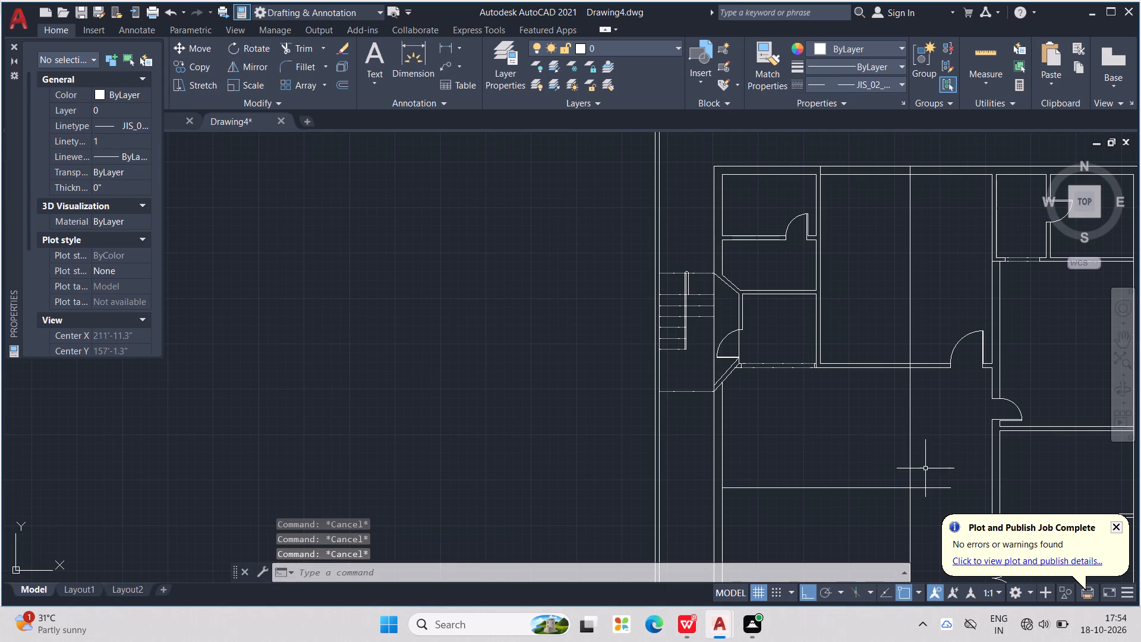
Trim the hall's two offset lines to a shared corner, removing the vertical line's run through the upper room.
{"action": "type", "text": "TR"}
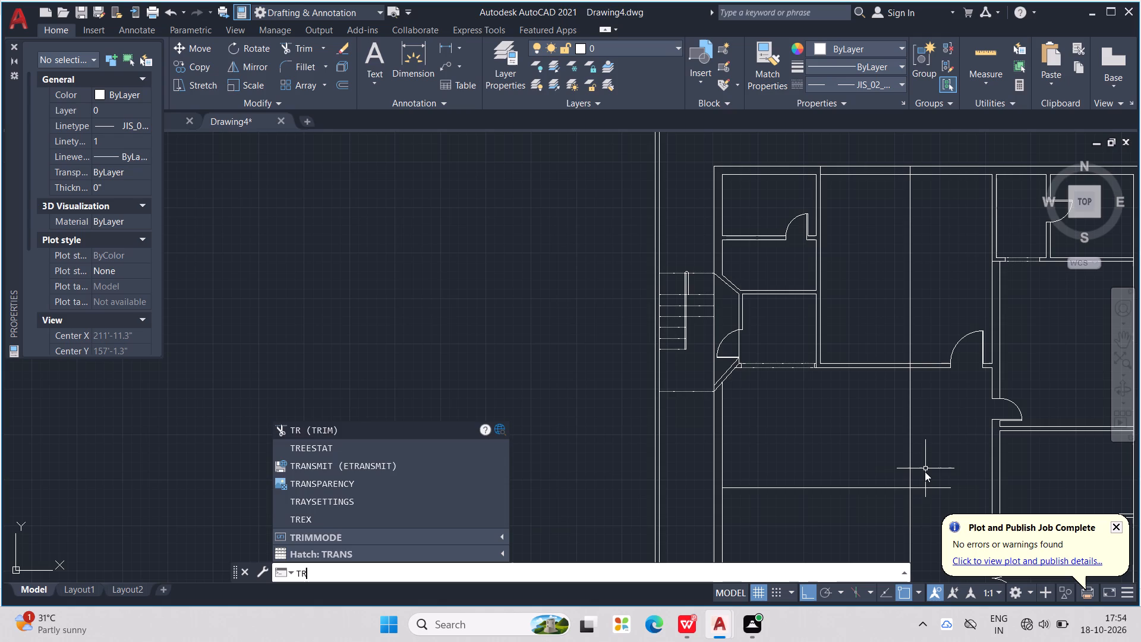
{"action": "key", "text": "Return"}
{"action": "left_click_drag", "start_coordinate": [928, 459], "coordinate": [928, 475]}
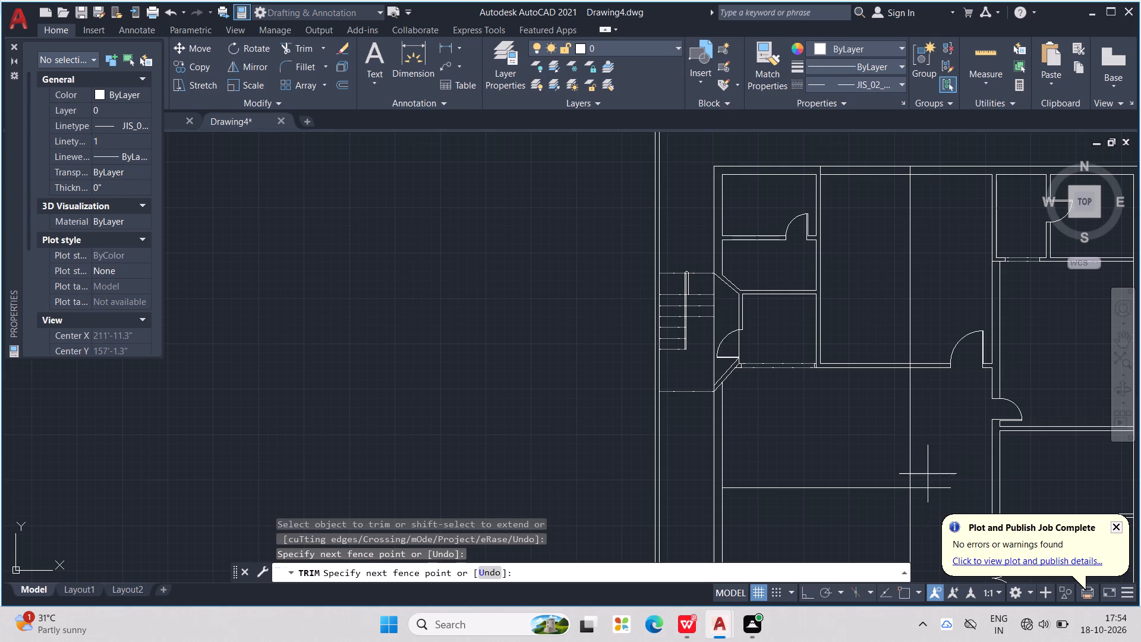
{"action": "left_click_drag", "start_coordinate": [928, 475], "coordinate": [931, 492]}
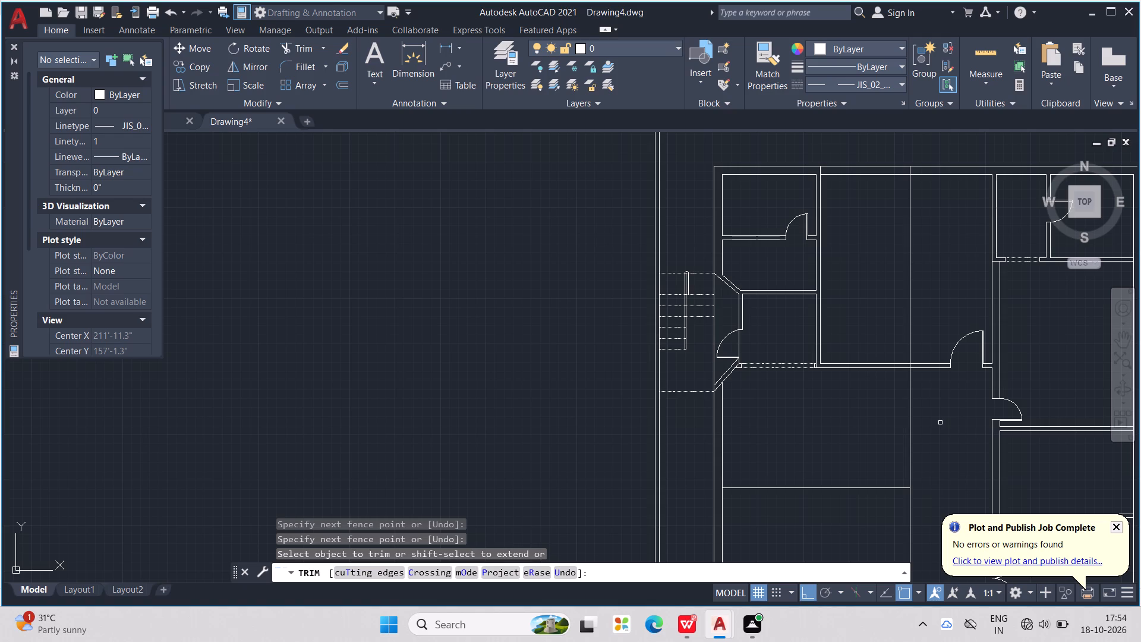
{"action": "left_click_drag", "start_coordinate": [891, 299], "coordinate": [918, 288]}
{"action": "middle_click_drag", "start_coordinate": [929, 451], "coordinate": [902, 392]}
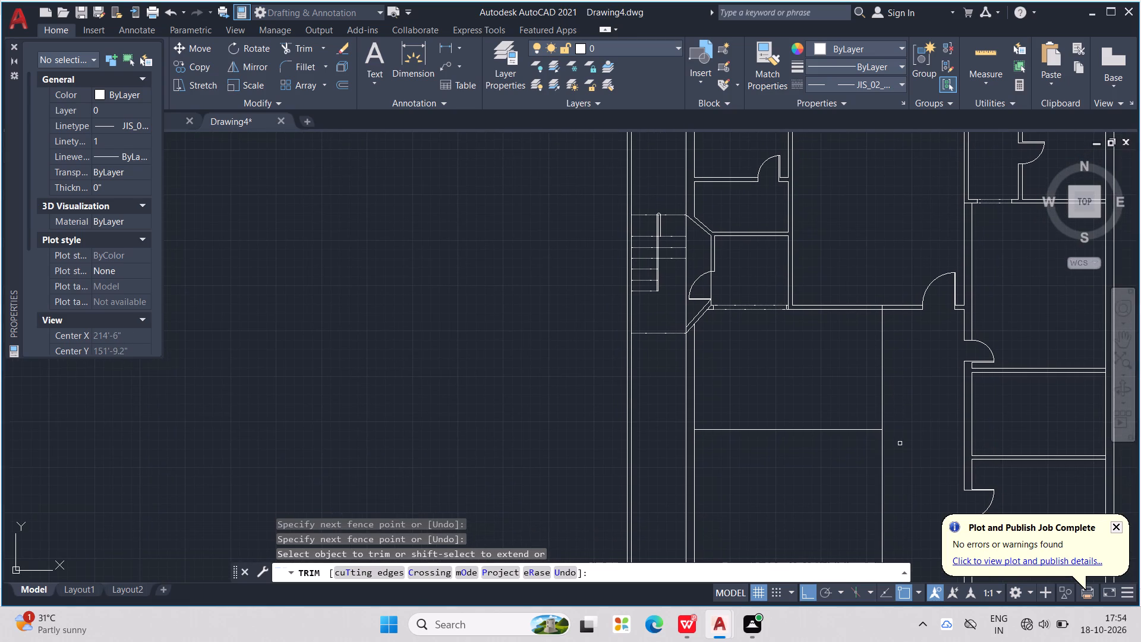
{"action": "left_click_drag", "start_coordinate": [900, 448], "coordinate": [875, 484]}
{"action": "key", "text": "Escape"}
{"action": "key", "text": "Escape"}
{"action": "key", "text": "Escape"}
{"action": "key", "text": "Escape"}
{"action": "key", "text": "Escape"}
{"action": "key", "text": "Escape"}
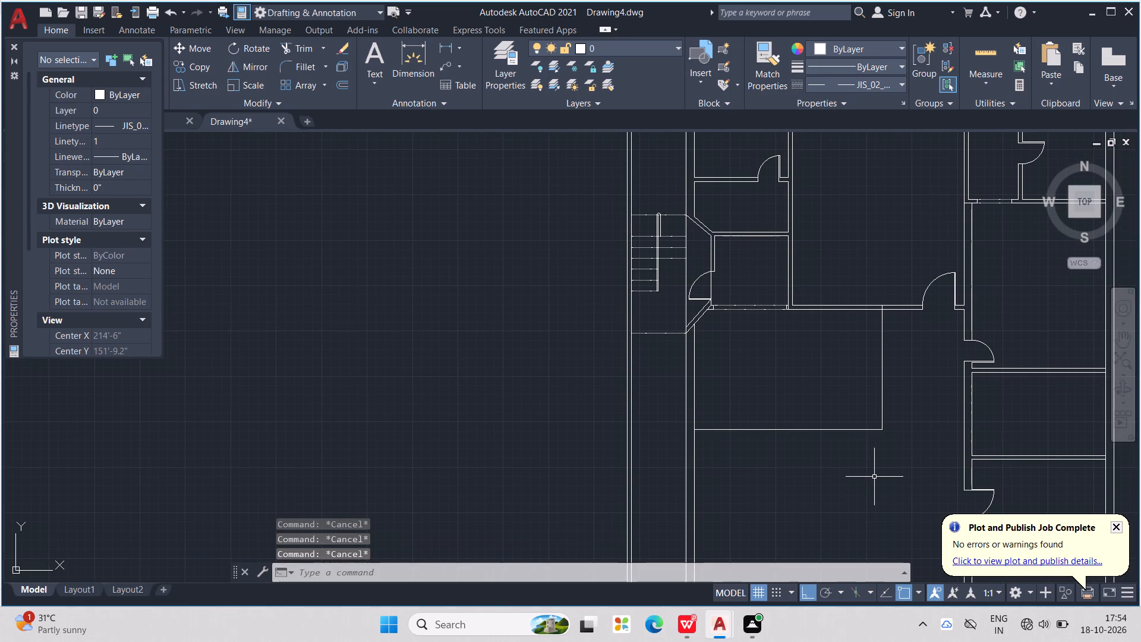
Offset the new room's east and south lines 4.5" inward to give both walls thickness.
{"action": "type", "text": "OFF"}
{"action": "key", "text": "Return"}
{"action": "type", "text": "4.5"}
{"action": "key", "text": "shift+quotedbl"}
{"action": "key", "text": "Return"}
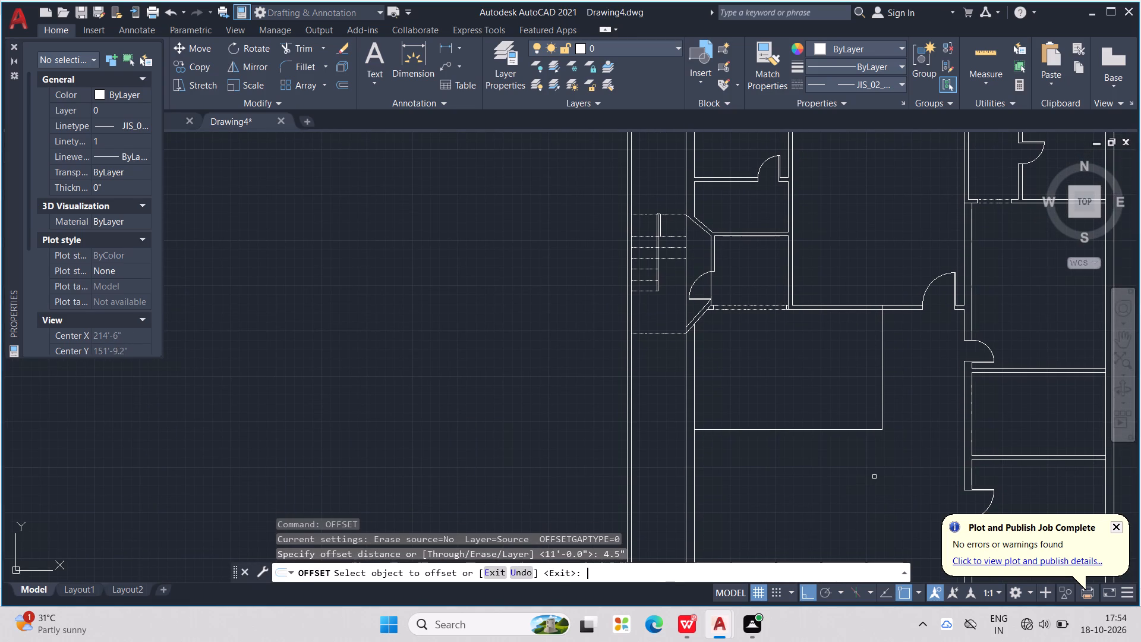
{"action": "left_click", "coordinate": [884, 367]}
{"action": "left_click", "coordinate": [856, 381]}
{"action": "left_click", "coordinate": [847, 429]}
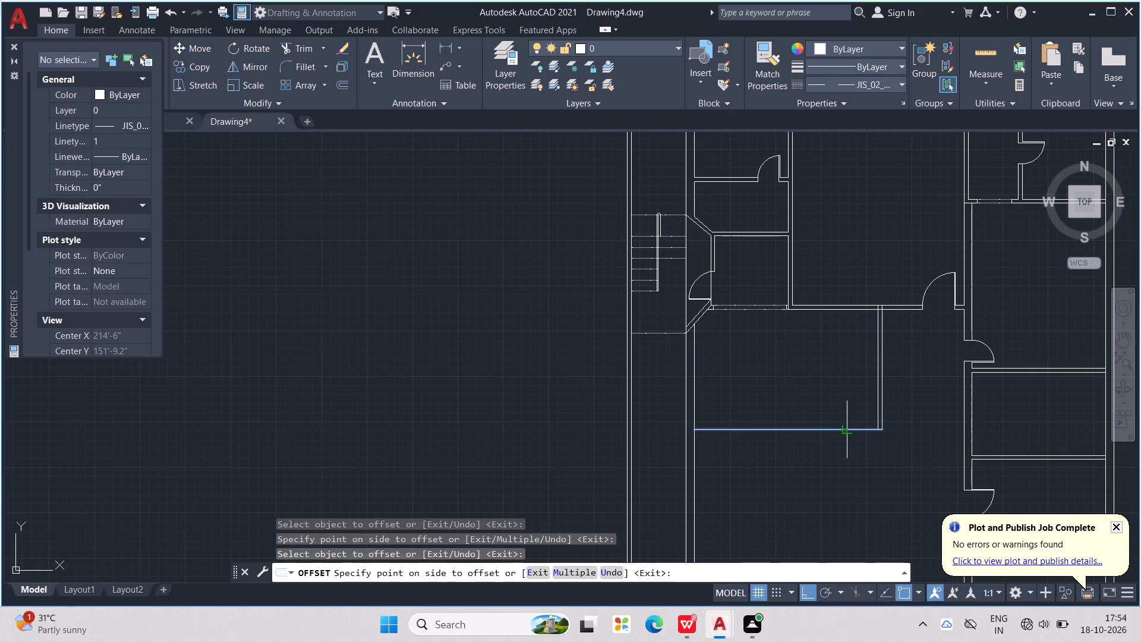
{"action": "left_click", "coordinate": [843, 410]}
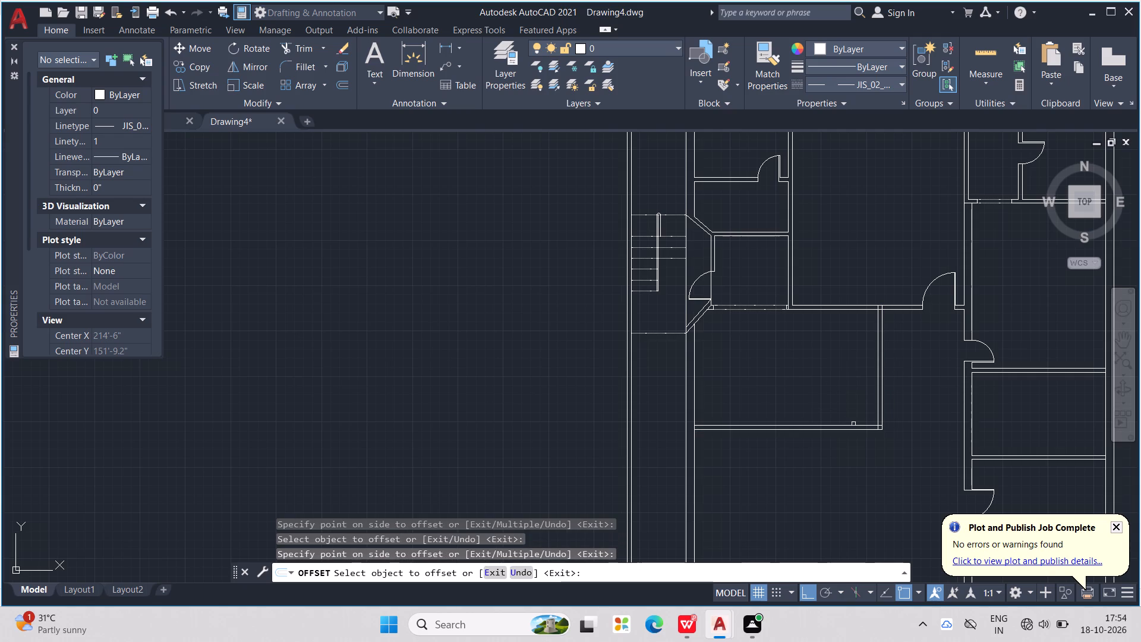
{"action": "key", "text": "Escape"}
{"action": "key", "text": "Escape"}
{"action": "key", "text": "Escape"}
{"action": "key", "text": "Escape"}
{"action": "scroll", "coordinate": [892, 420], "scroll_direction": "up", "scroll_amount": 1}
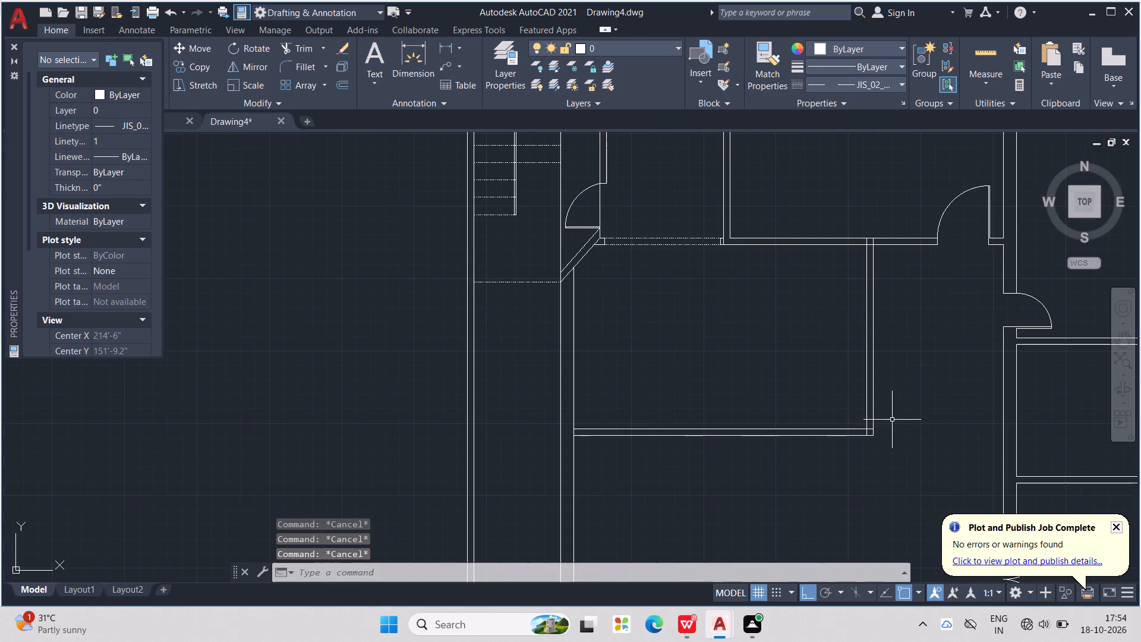
{"action": "key", "text": "Escape"}
{"action": "key", "text": "Escape"}
{"action": "scroll", "coordinate": [892, 420], "scroll_direction": "down", "scroll_amount": 2}
{"action": "key", "text": "Escape"}
{"action": "key", "text": "Escape"}
{"action": "middle_click_drag", "start_coordinate": [892, 420], "coordinate": [843, 473]}
{"action": "key", "text": "Escape"}
{"action": "key", "text": "Escape"}
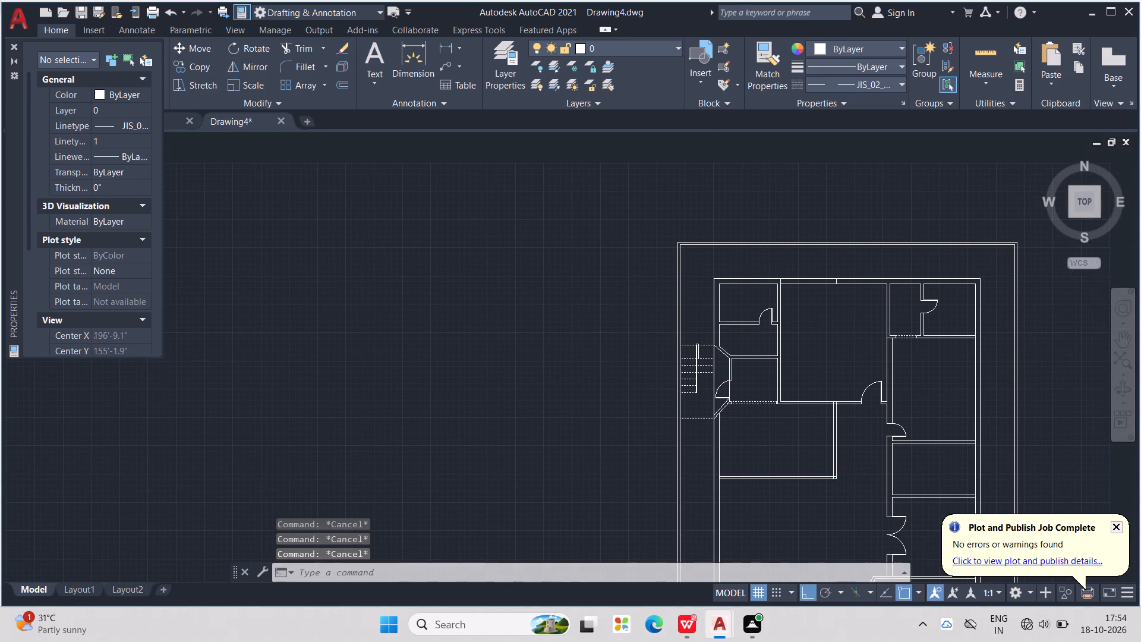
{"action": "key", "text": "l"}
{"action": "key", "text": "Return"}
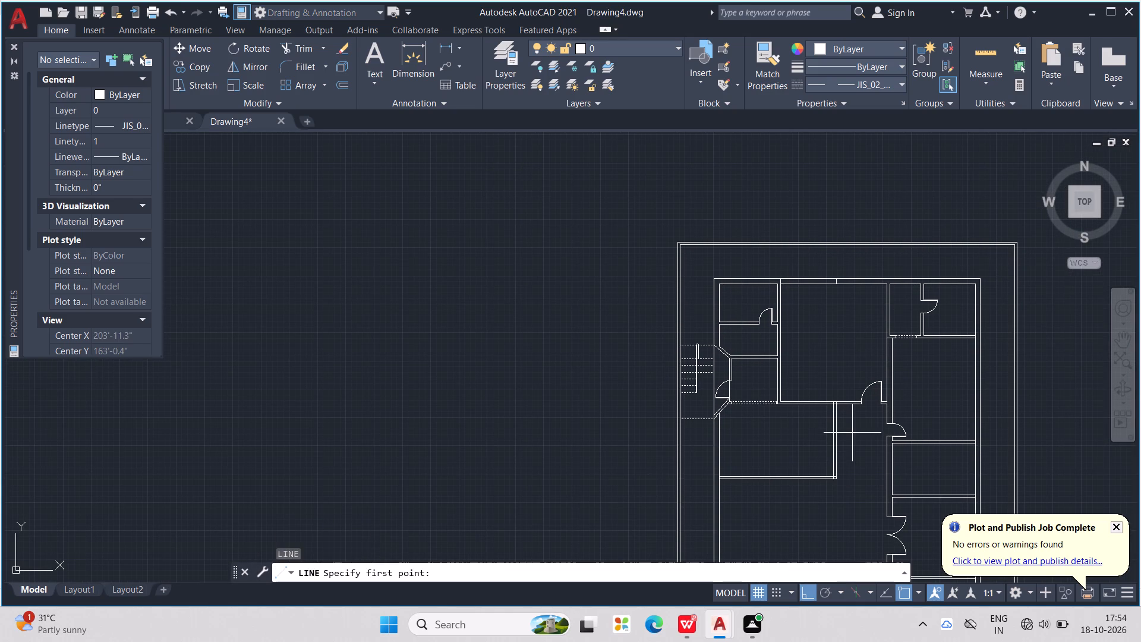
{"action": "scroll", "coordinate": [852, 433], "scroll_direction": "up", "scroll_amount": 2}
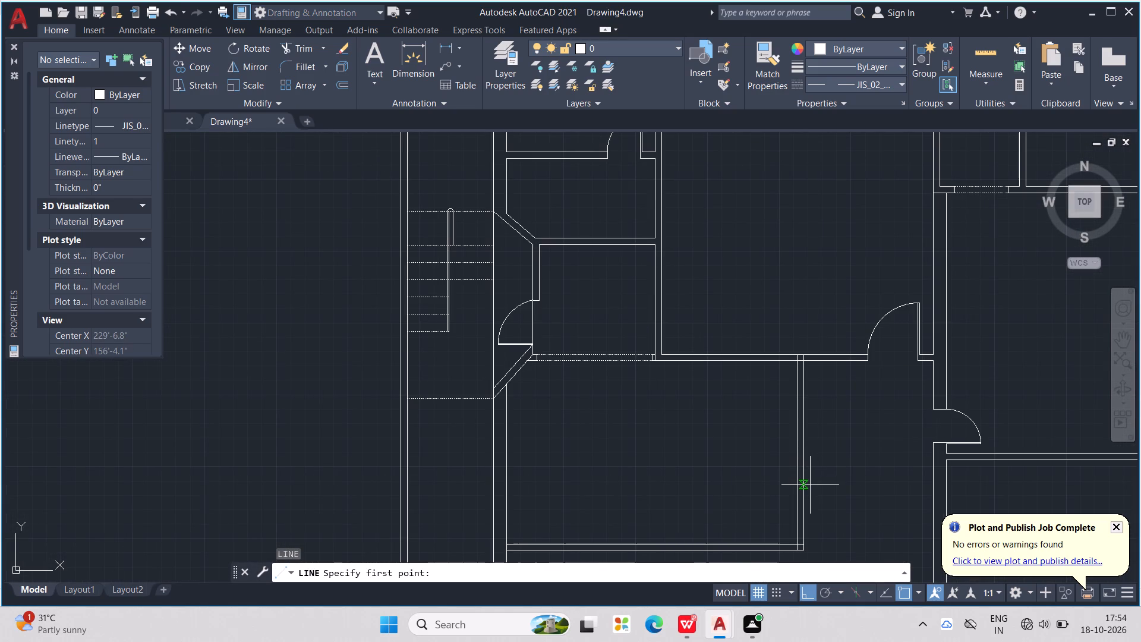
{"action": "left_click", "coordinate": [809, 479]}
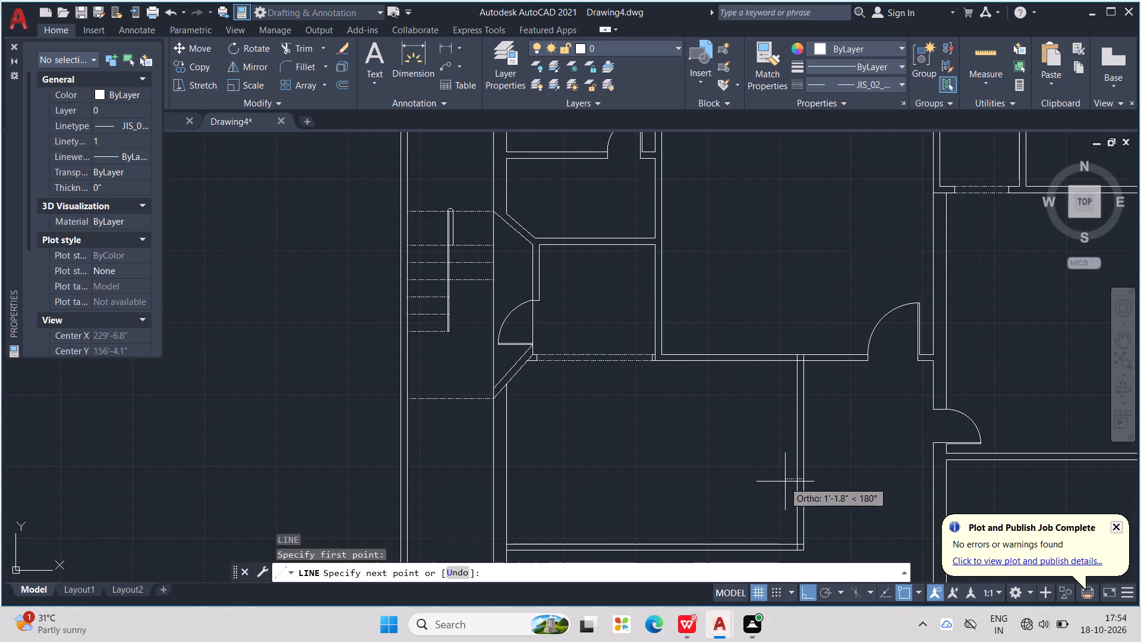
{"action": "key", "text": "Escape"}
Set the current linetype to ByLayer.
{"action": "left_click", "coordinate": [899, 78]}
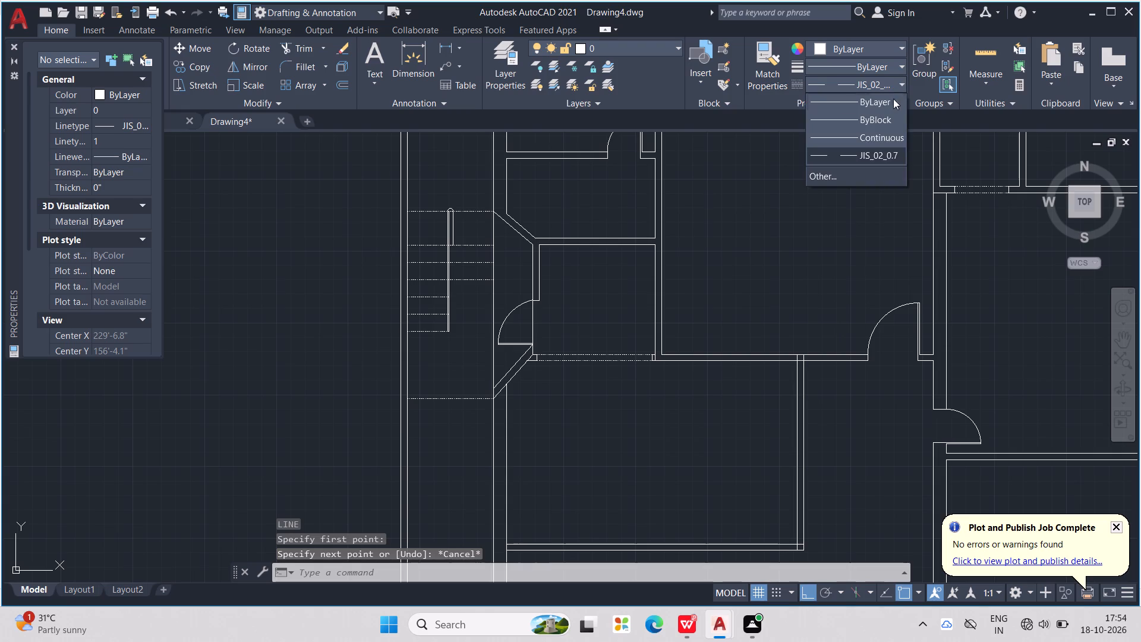
{"action": "left_click", "coordinate": [892, 102]}
{"action": "key", "text": "Escape"}
{"action": "key", "text": "Escape"}
{"action": "key", "text": "Escape"}
{"action": "key", "text": "Escape"}
{"action": "key", "text": "Escape"}
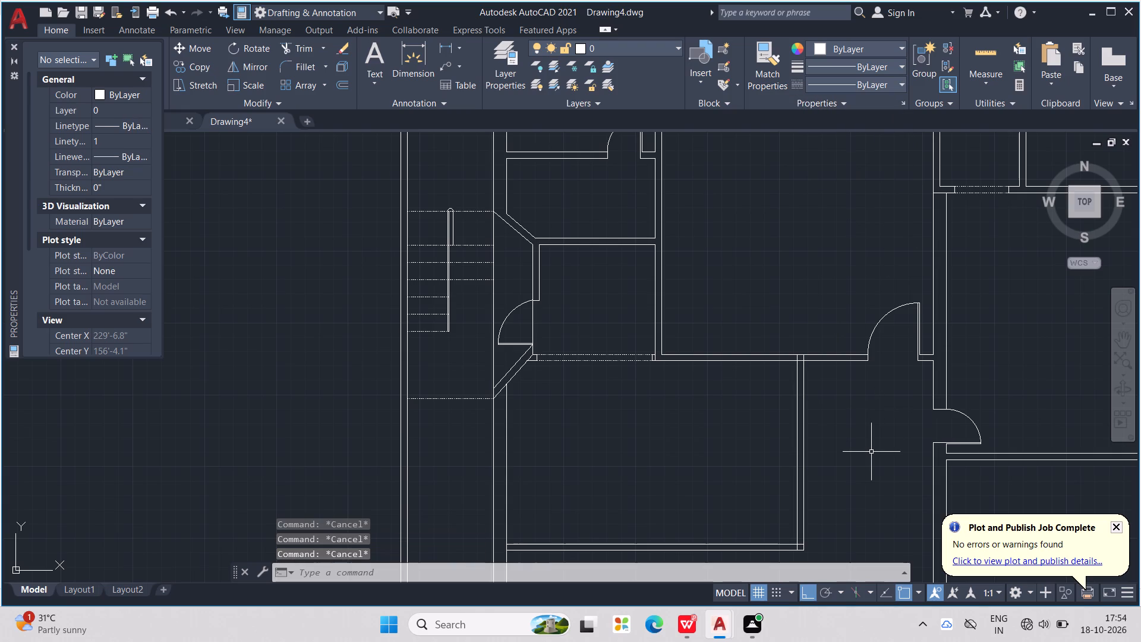
Draw a door leaf 3' long and 2" thick projecting westward into the new room from its east wall.
{"action": "key", "text": "l"}
{"action": "key", "text": "Return"}
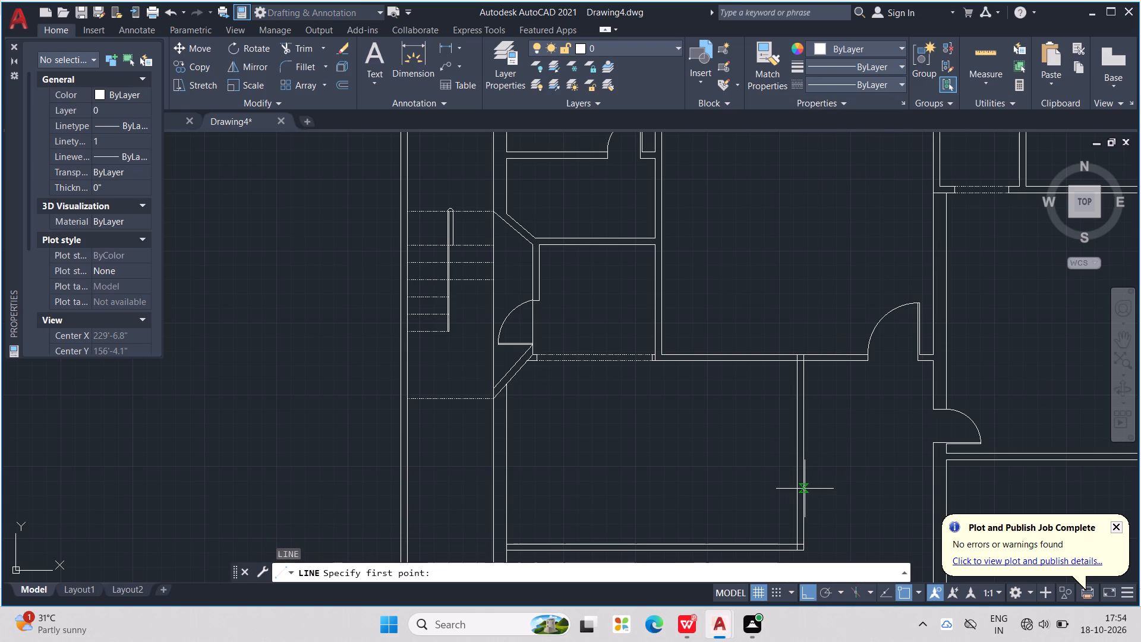
{"action": "scroll", "coordinate": [806, 483], "scroll_direction": "up", "scroll_amount": 1}
{"action": "scroll", "coordinate": [804, 489], "scroll_direction": "down", "scroll_amount": 2}
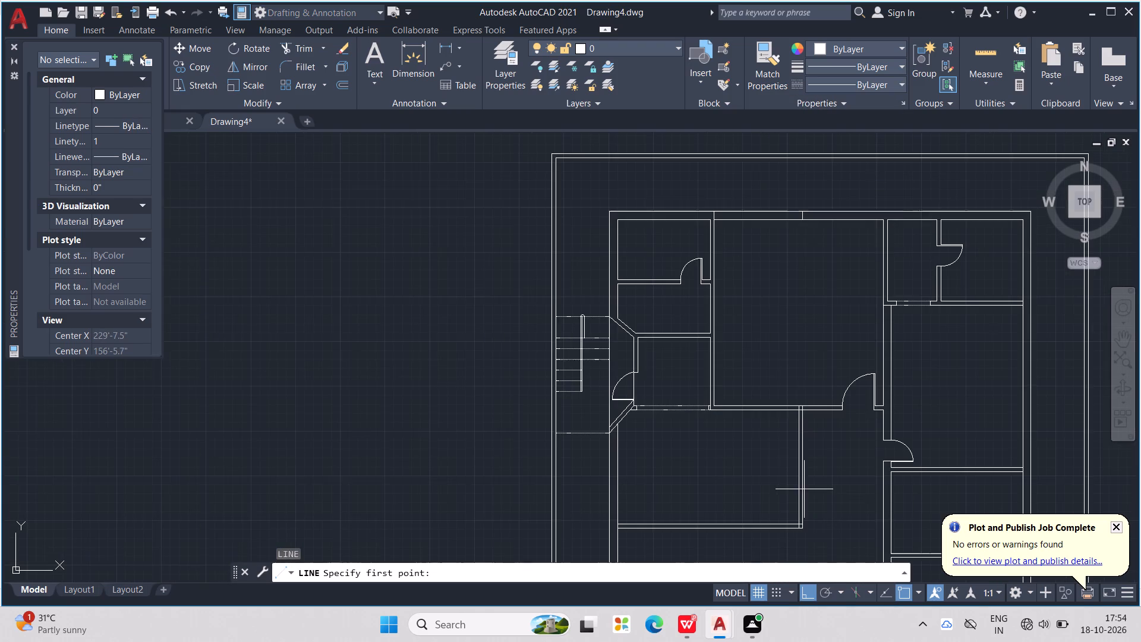
{"action": "middle_click_drag", "start_coordinate": [814, 487], "coordinate": [821, 457]}
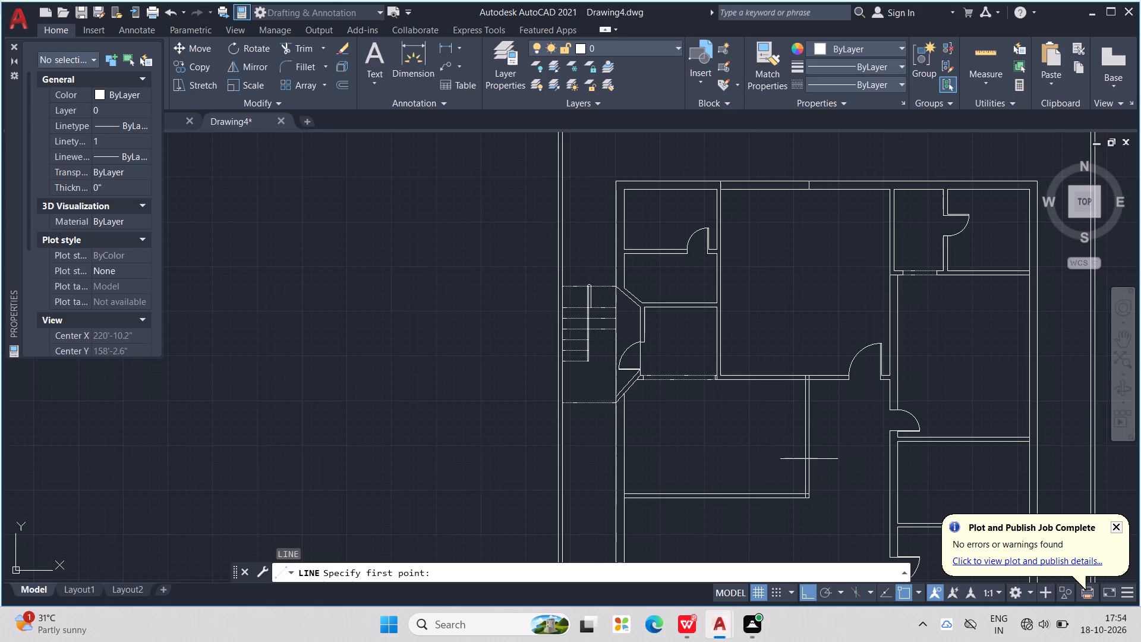
{"action": "scroll", "coordinate": [804, 459], "scroll_direction": "up", "scroll_amount": 1}
{"action": "scroll", "coordinate": [812, 397], "scroll_direction": "up", "scroll_amount": 1}
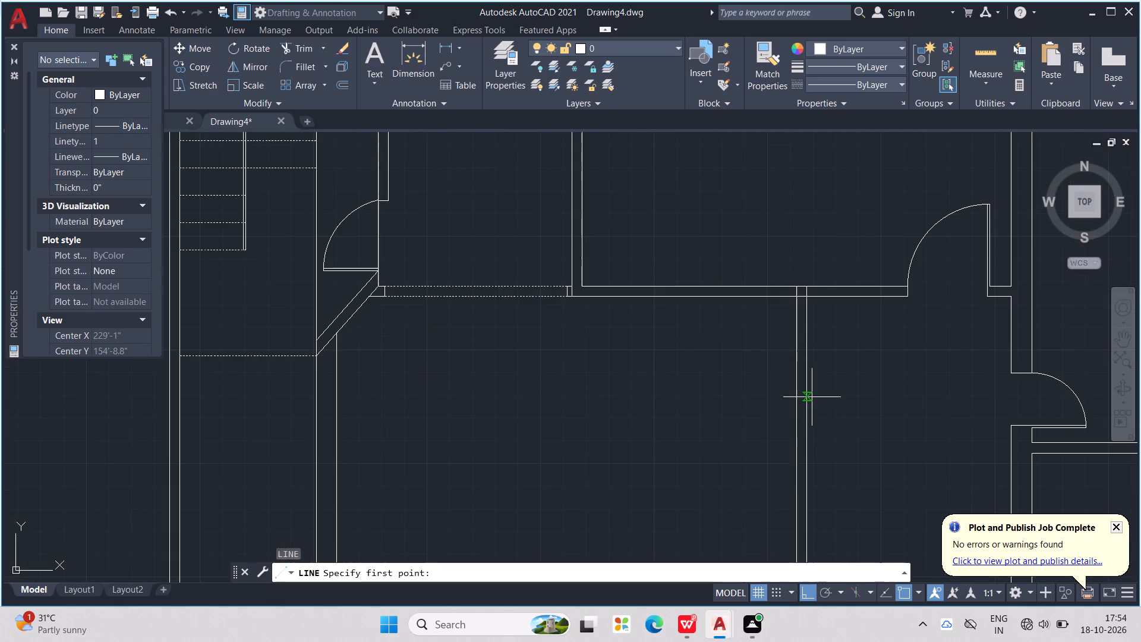
{"action": "left_click", "coordinate": [807, 417]}
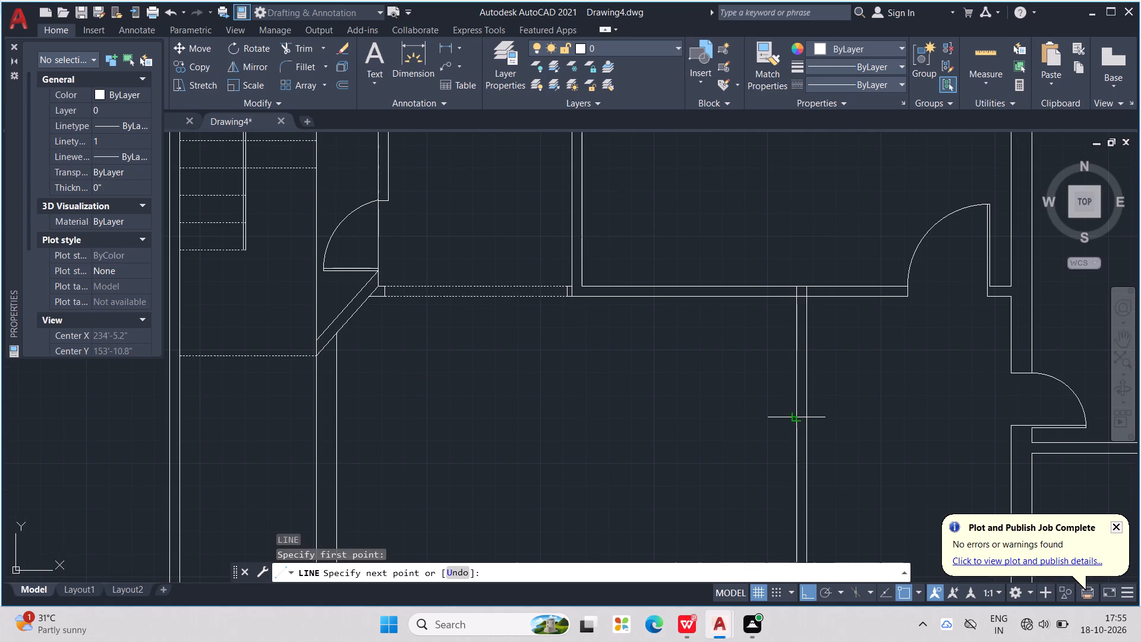
{"action": "left_click", "coordinate": [794, 421]}
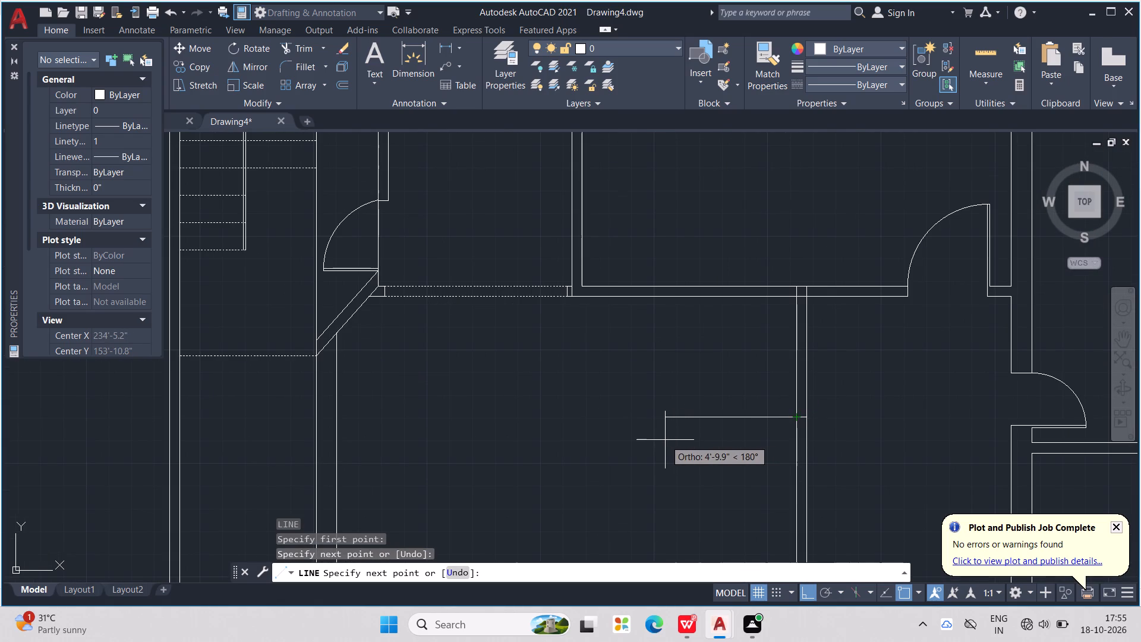
{"action": "type", "text": "3'"}
{"action": "key", "text": "Return"}
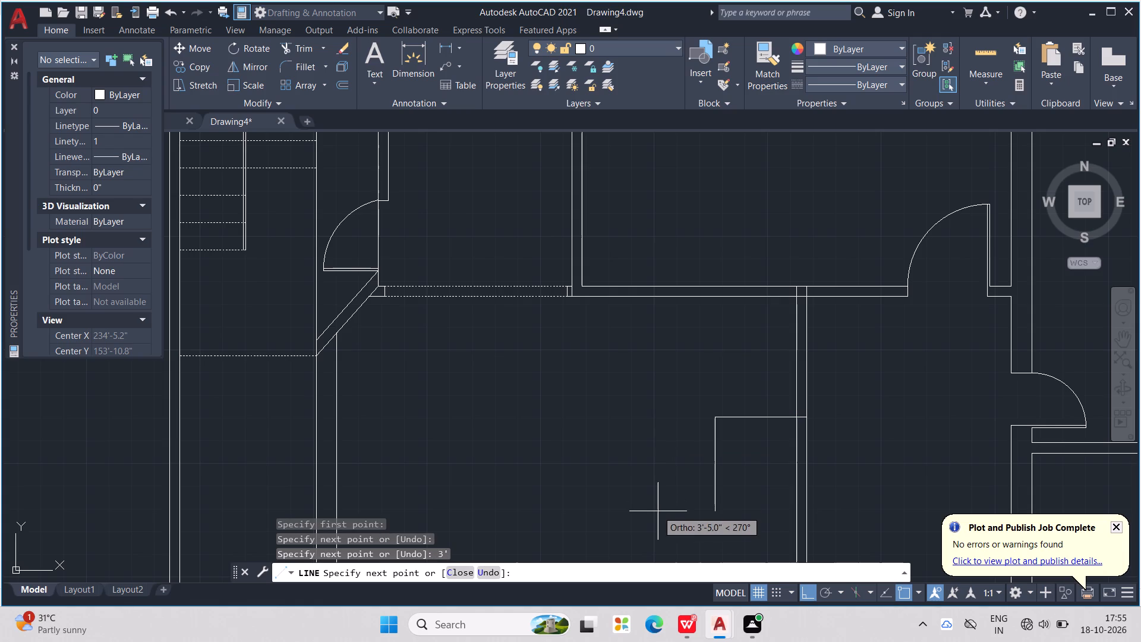
{"action": "type", "text": "2\""}
{"action": "key", "text": "Return"}
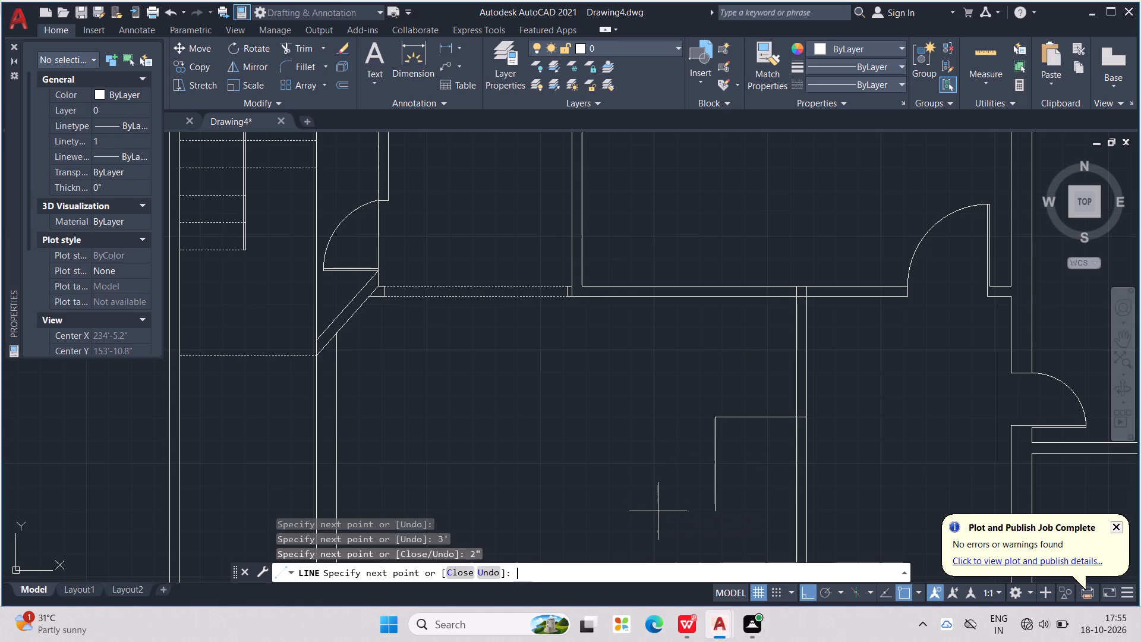
{"action": "scroll", "coordinate": [769, 396], "scroll_direction": "up", "scroll_amount": 3}
{"action": "middle_click_drag", "start_coordinate": [884, 439], "coordinate": [855, 393]}
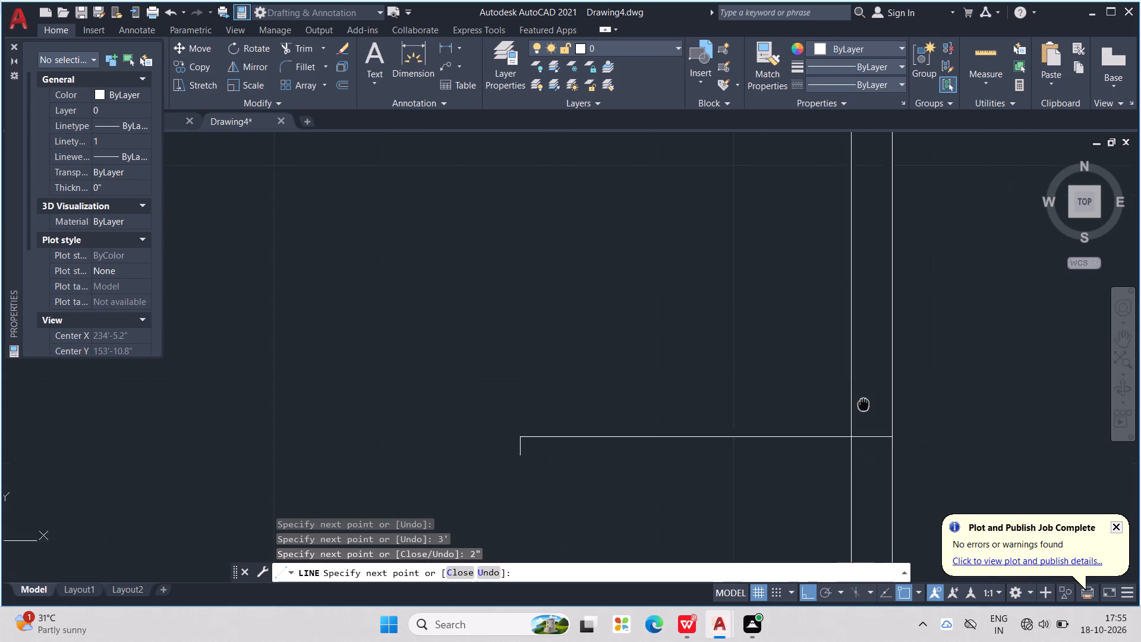
{"action": "middle_click_drag", "start_coordinate": [855, 393], "coordinate": [803, 348]}
{"action": "left_click", "coordinate": [826, 395]}
{"action": "scroll", "coordinate": [826, 395], "scroll_direction": "down", "scroll_amount": 2}
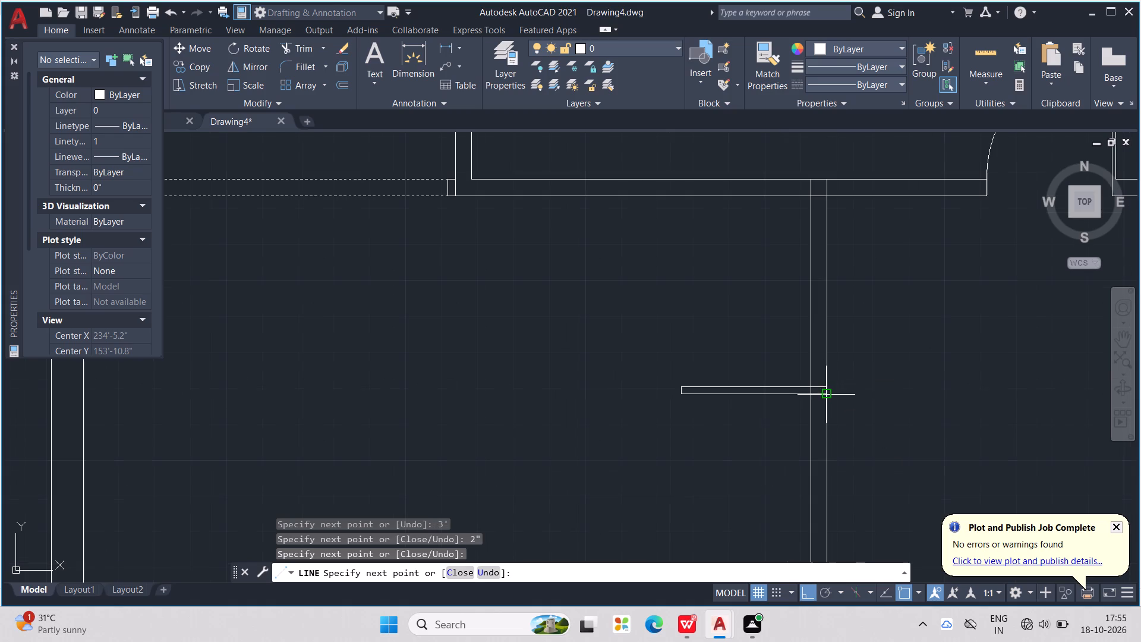
{"action": "key", "text": "Escape"}
{"action": "key", "text": "Escape"}
{"action": "key", "text": "Escape"}
{"action": "middle_click_drag", "start_coordinate": [828, 387], "coordinate": [786, 239]}
{"action": "key", "text": "Escape"}
{"action": "key", "text": "Escape"}
{"action": "key", "text": "Escape"}
{"action": "key", "text": "Escape"}
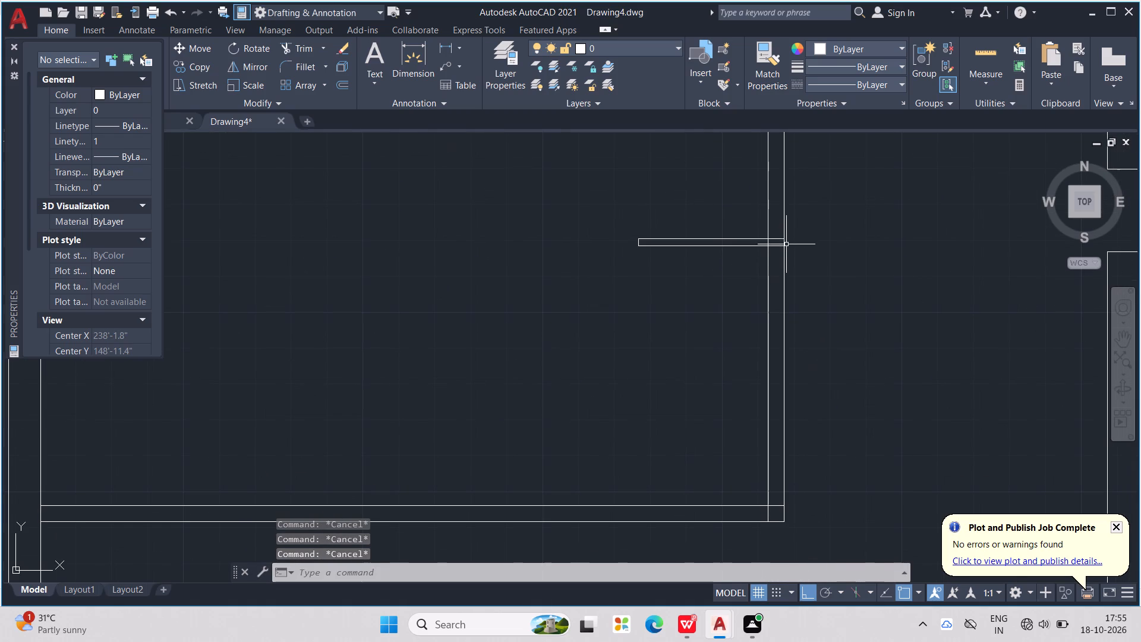
Offset the door leaf's south edge 2' southward to mark the door opening in the east wall.
{"action": "type", "text": "OFF"}
{"action": "key", "text": "Return"}
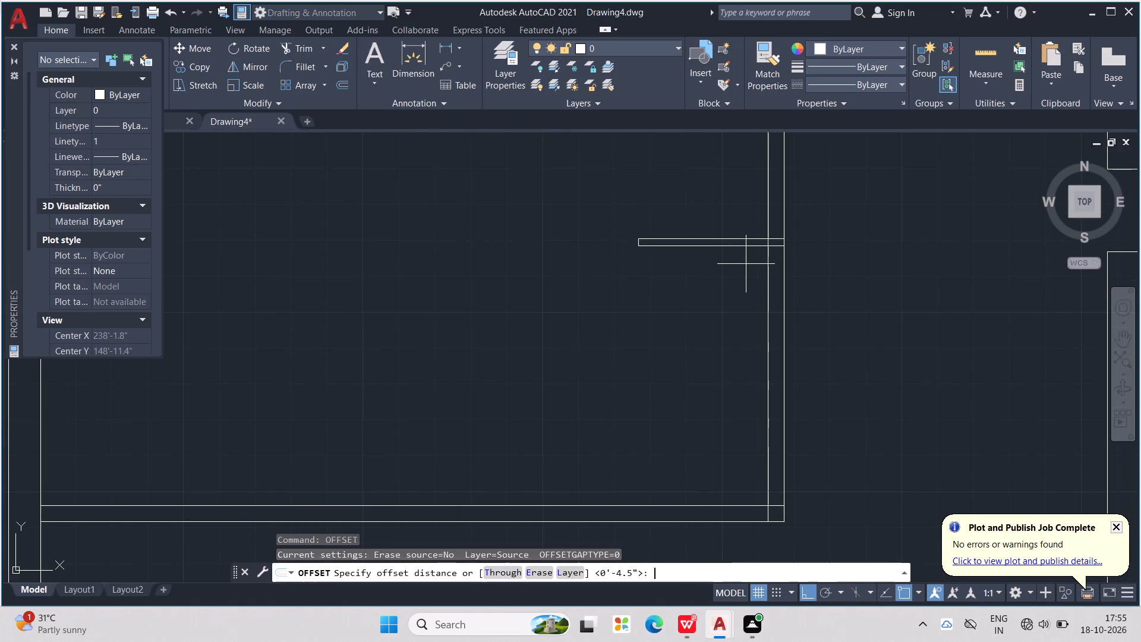
{"action": "type", "text": "2'"}
{"action": "key", "text": "Return"}
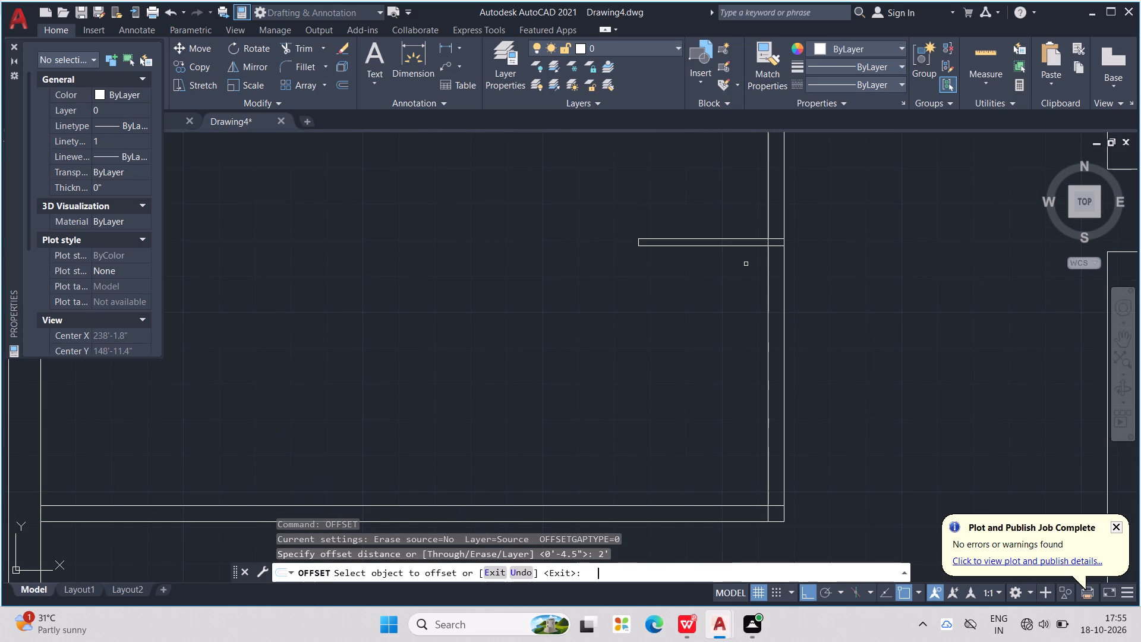
{"action": "left_click", "coordinate": [778, 246]}
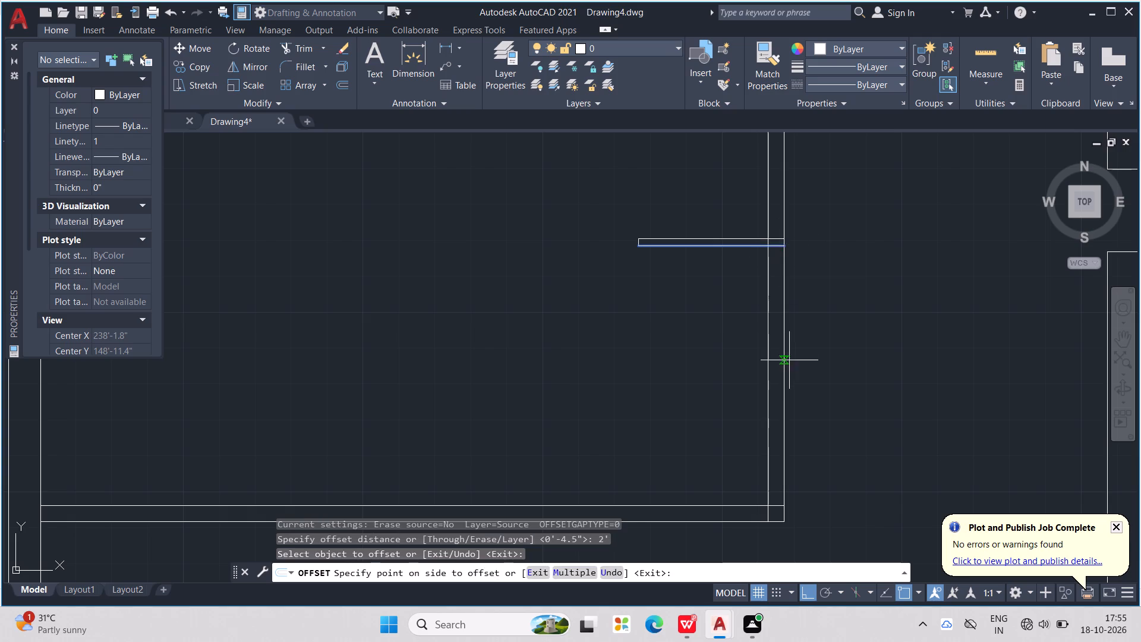
{"action": "left_click", "coordinate": [789, 364]}
{"action": "key", "text": "Escape"}
{"action": "key", "text": "Escape"}
{"action": "key", "text": "Escape"}
{"action": "key", "text": "Escape"}
{"action": "key", "text": "Escape"}
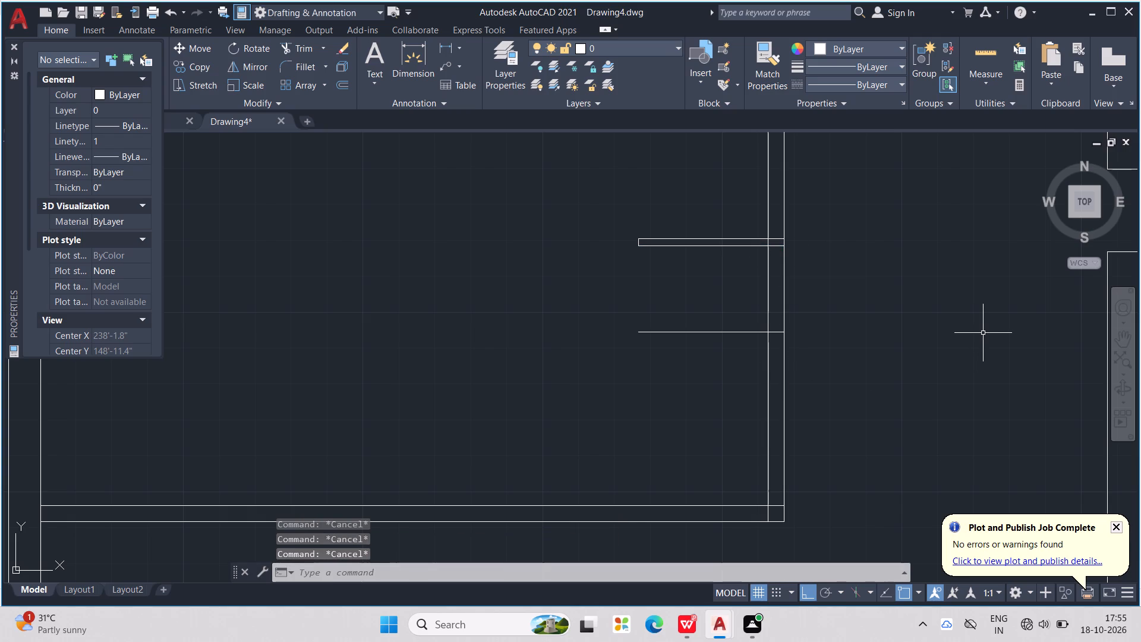
Trim the east wall lines across the door opening, the offset line's excess, and the overlap at the leaf's hinge.
{"action": "type", "text": "TR"}
{"action": "key", "text": "Return"}
{"action": "left_click_drag", "start_coordinate": [730, 326], "coordinate": [736, 347]}
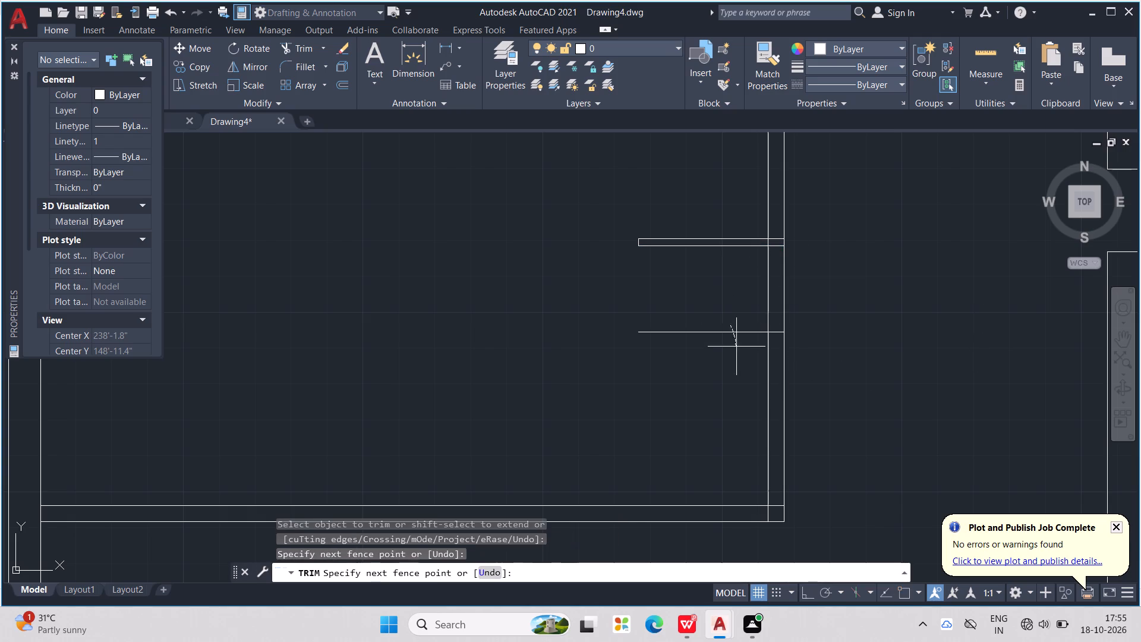
{"action": "left_click_drag", "start_coordinate": [736, 347], "coordinate": [738, 354]}
{"action": "left_click_drag", "start_coordinate": [798, 288], "coordinate": [773, 289]}
{"action": "left_click_drag", "start_coordinate": [773, 289], "coordinate": [743, 291]}
{"action": "scroll", "coordinate": [776, 256], "scroll_direction": "up", "scroll_amount": 2}
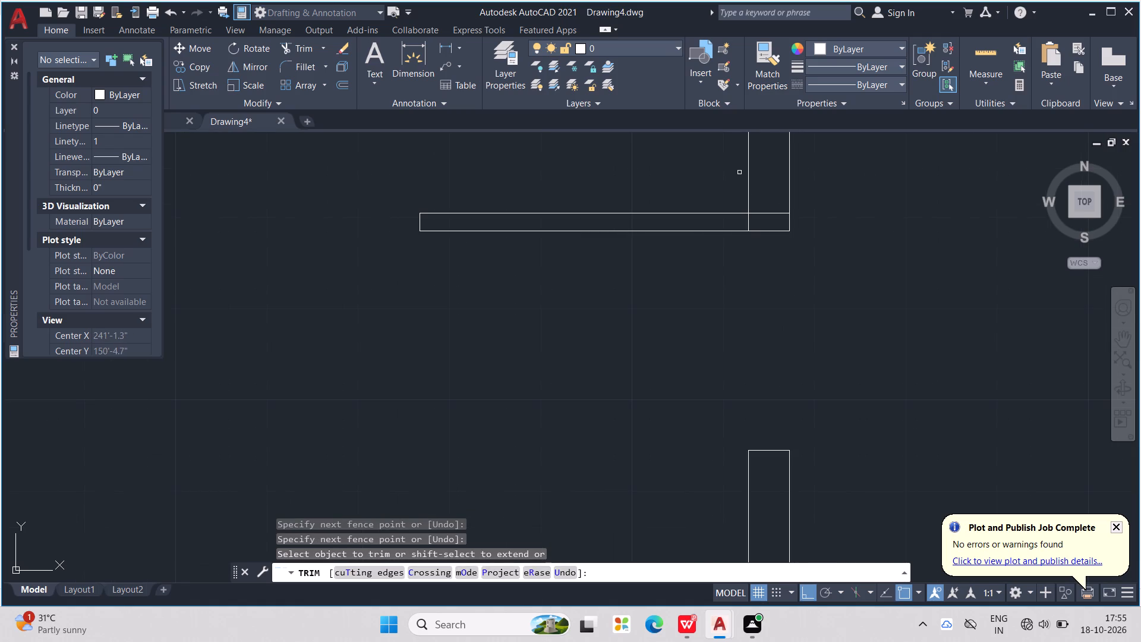
{"action": "left_click_drag", "start_coordinate": [774, 199], "coordinate": [737, 221]}
Draw the door swing with a three-point arc from the leaf's west end to the opening's south jamb at the inner wall face.
{"action": "left_click", "coordinate": [16, 45]}
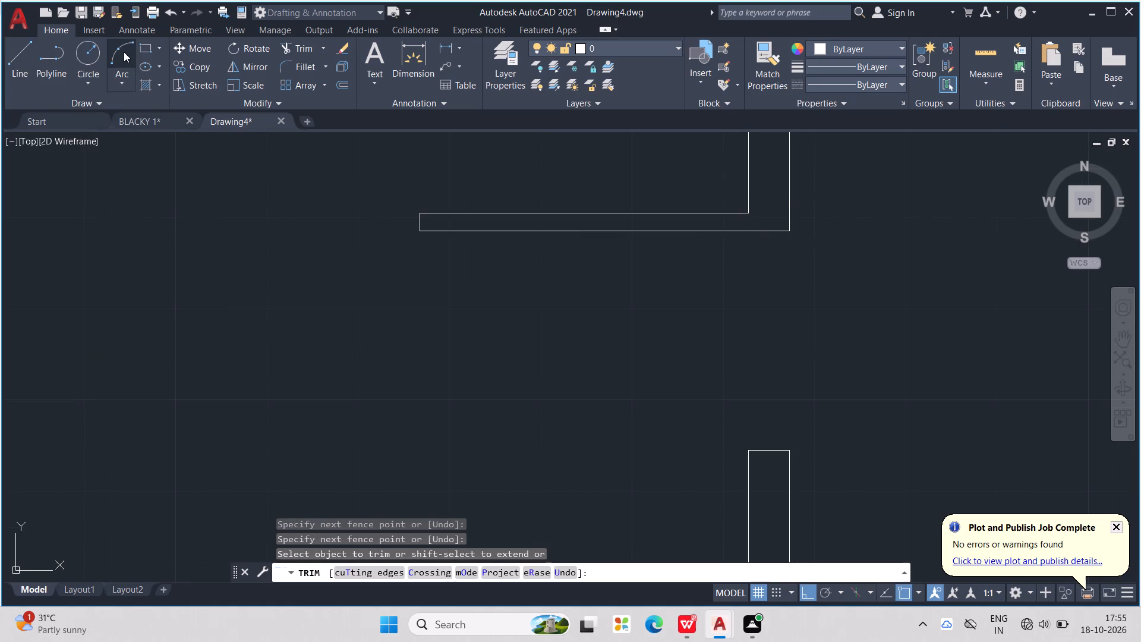
{"action": "left_click", "coordinate": [124, 51]}
{"action": "scroll", "coordinate": [662, 310], "scroll_direction": "down", "scroll_amount": 2}
{"action": "middle_click_drag", "start_coordinate": [663, 310], "coordinate": [719, 332]}
{"action": "scroll", "coordinate": [657, 303], "scroll_direction": "up", "scroll_amount": 2}
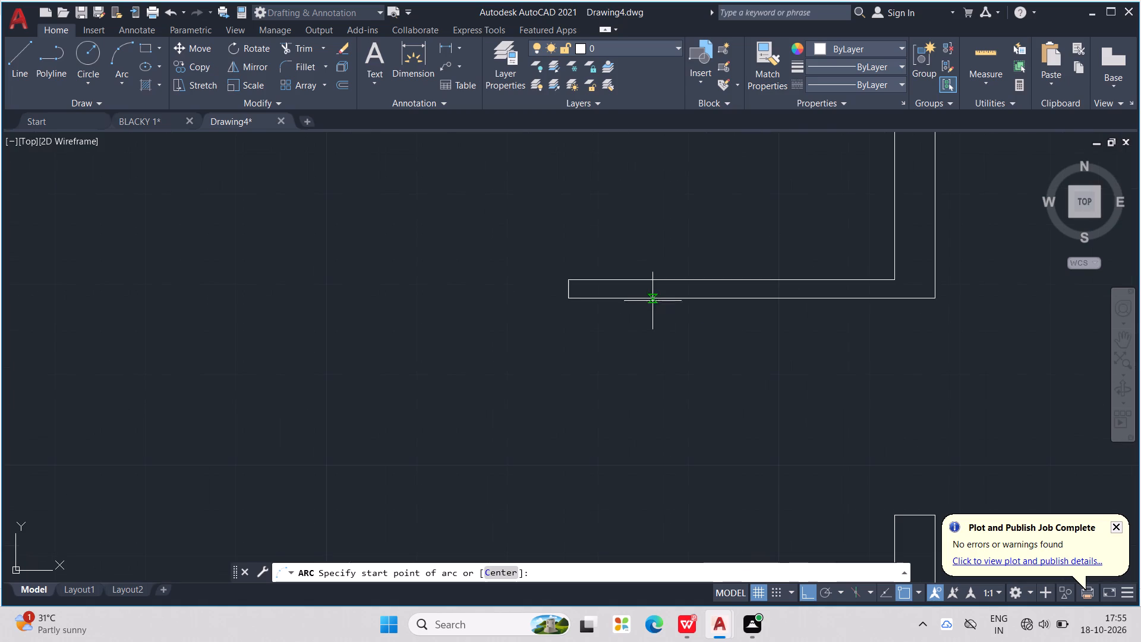
{"action": "left_click", "coordinate": [569, 278]}
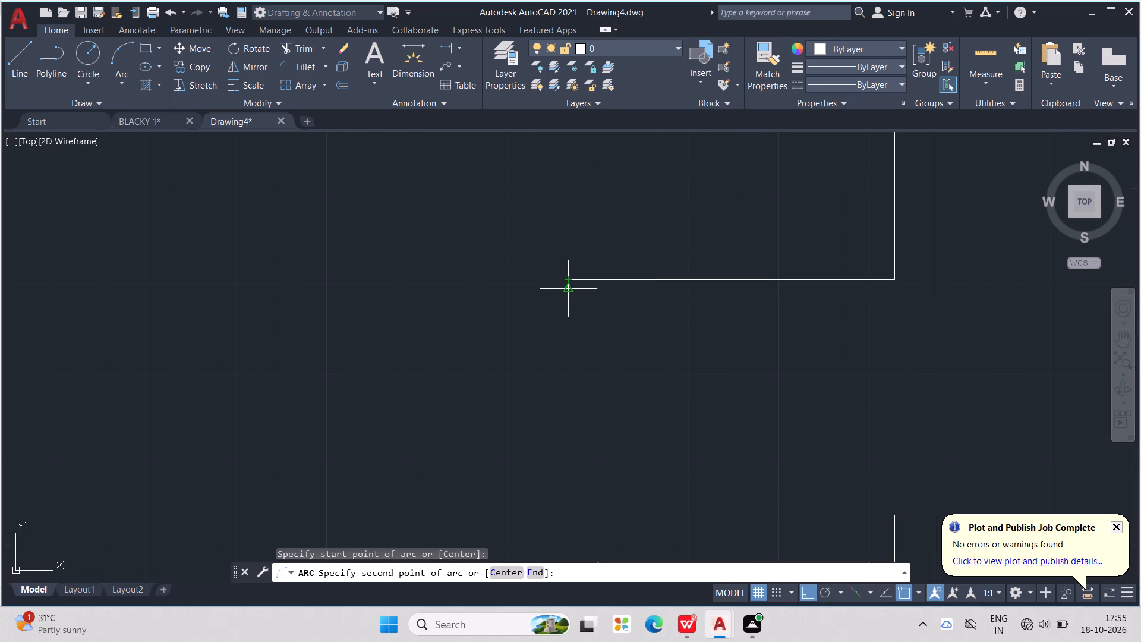
{"action": "left_click", "coordinate": [568, 301]}
{"action": "scroll", "coordinate": [672, 379], "scroll_direction": "down", "scroll_amount": 1}
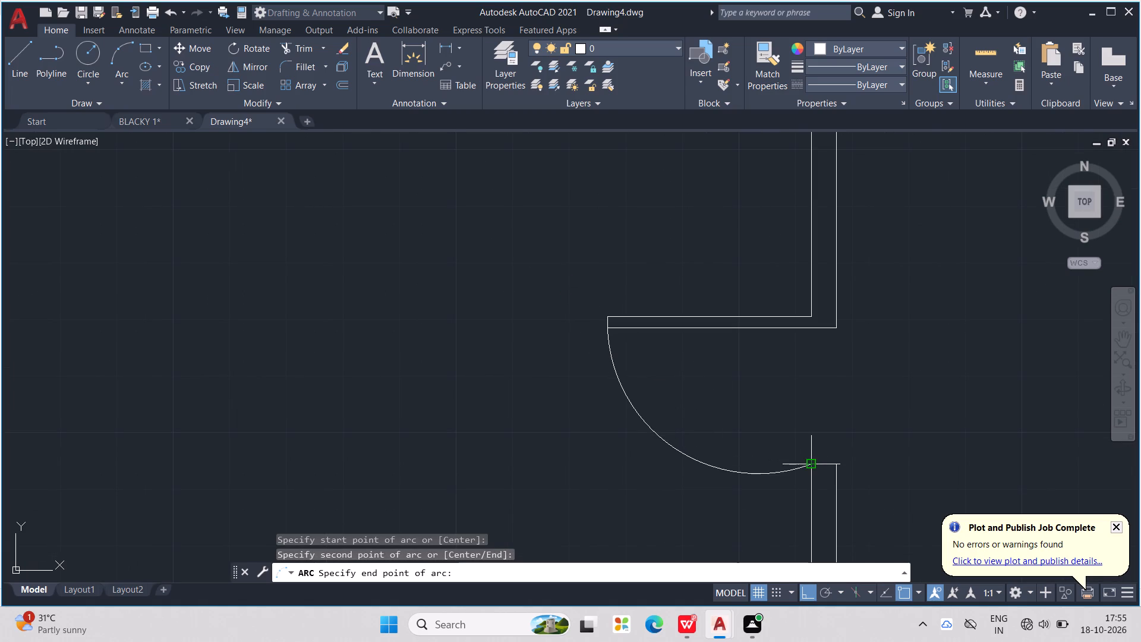
{"action": "left_click", "coordinate": [809, 461]}
Offset the inner line of the west boundary wall 10' eastward, through the hall.
{"action": "scroll", "coordinate": [827, 445], "scroll_direction": "down", "scroll_amount": 4}
{"action": "middle_click_drag", "start_coordinate": [895, 430], "coordinate": [839, 344]}
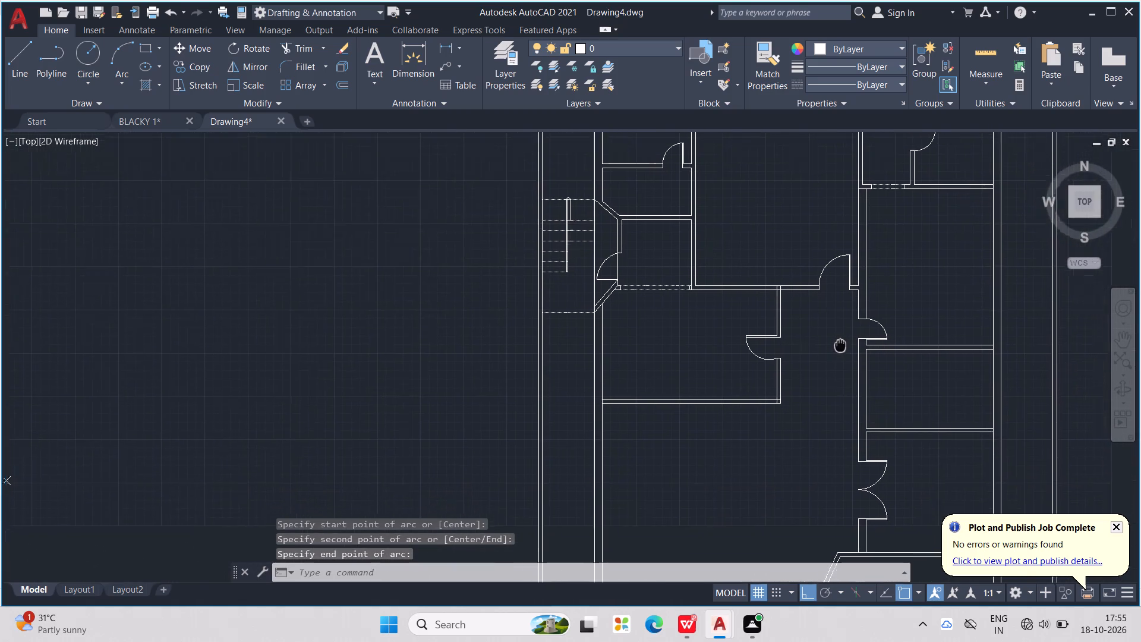
{"action": "middle_click_drag", "start_coordinate": [839, 344], "coordinate": [786, 329]}
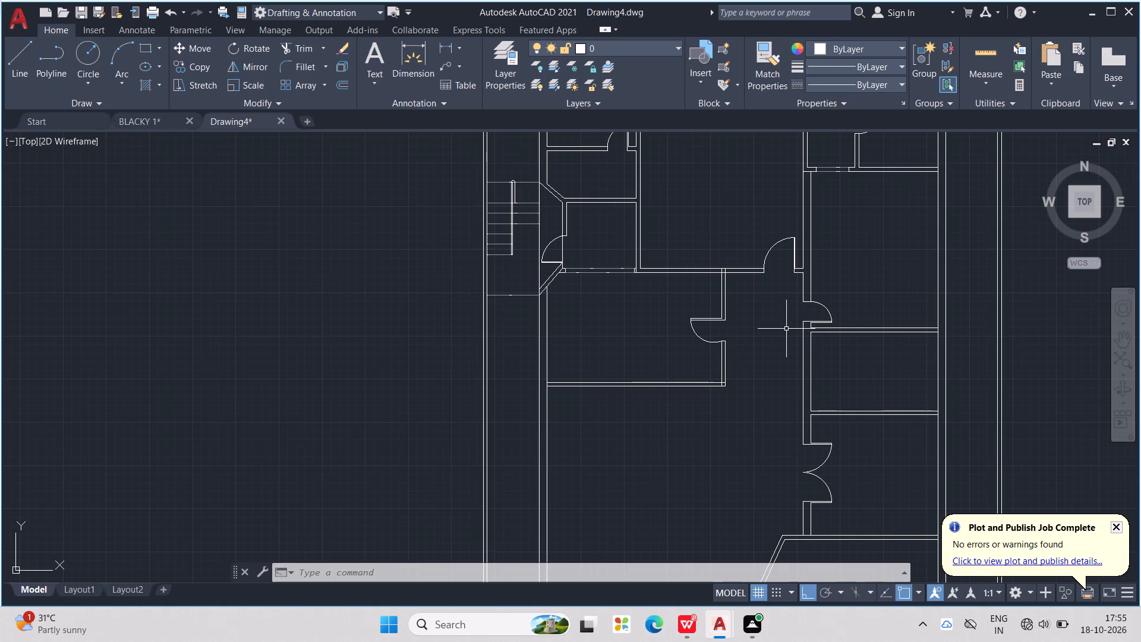
{"action": "middle_click_drag", "start_coordinate": [679, 433], "coordinate": [699, 405]}
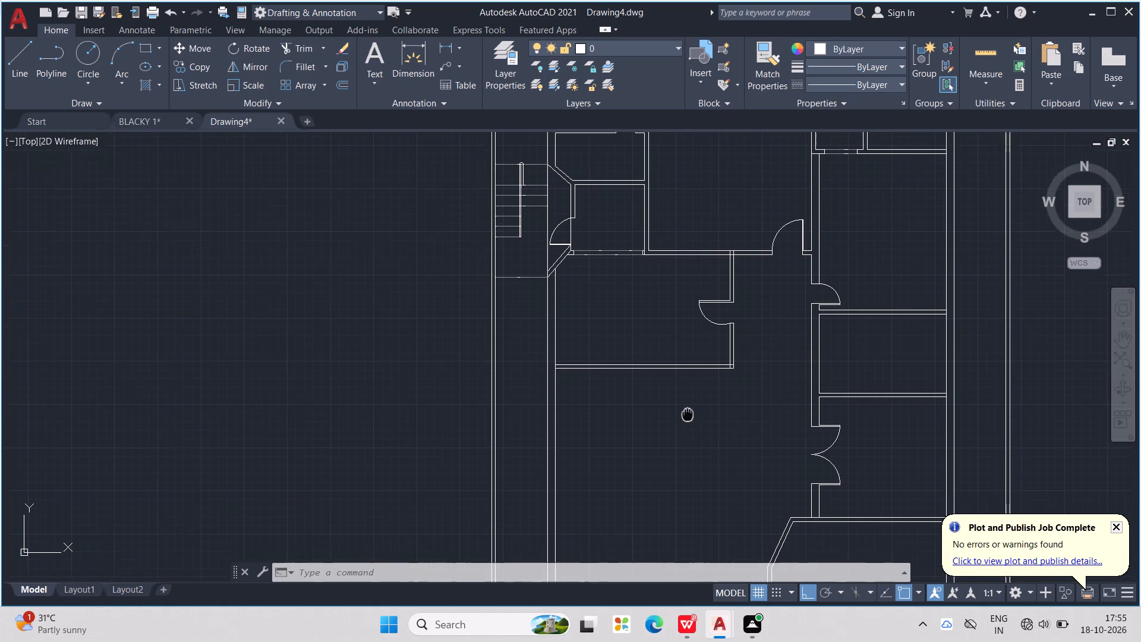
{"action": "middle_click_drag", "start_coordinate": [699, 405], "coordinate": [743, 375]}
{"action": "key", "text": "Escape"}
{"action": "key", "text": "Escape"}
{"action": "key", "text": "Escape"}
{"action": "key", "text": "Escape"}
{"action": "type", "text": "OFF"}
{"action": "key", "text": "Return"}
{"action": "type", "text": "10'"}
{"action": "key", "text": "Return"}
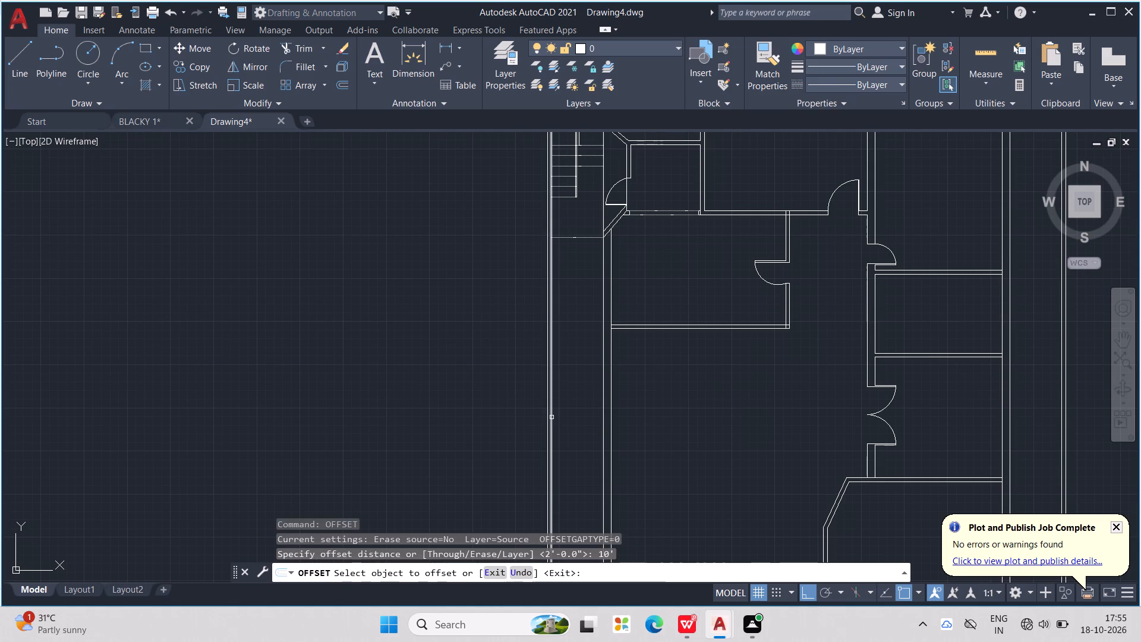
{"action": "left_click", "coordinate": [551, 417]}
{"action": "left_click", "coordinate": [685, 438]}
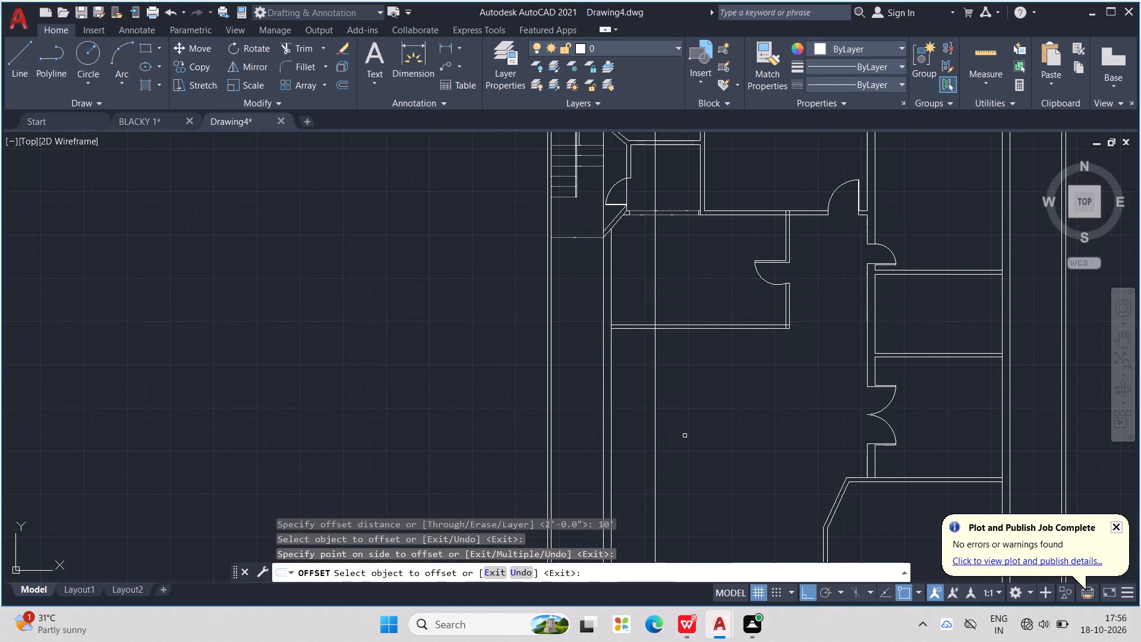
{"action": "key", "text": "Escape"}
{"action": "key", "text": "Escape"}
{"action": "key", "text": "Escape"}
{"action": "key", "text": "Escape"}
{"action": "key", "text": "Escape"}
{"action": "key", "text": "Escape"}
{"action": "key", "text": "Escape"}
{"action": "key", "text": "Escape"}
{"action": "key", "text": "Escape"}
{"action": "key", "text": "Escape"}
{"action": "key", "text": "Escape"}
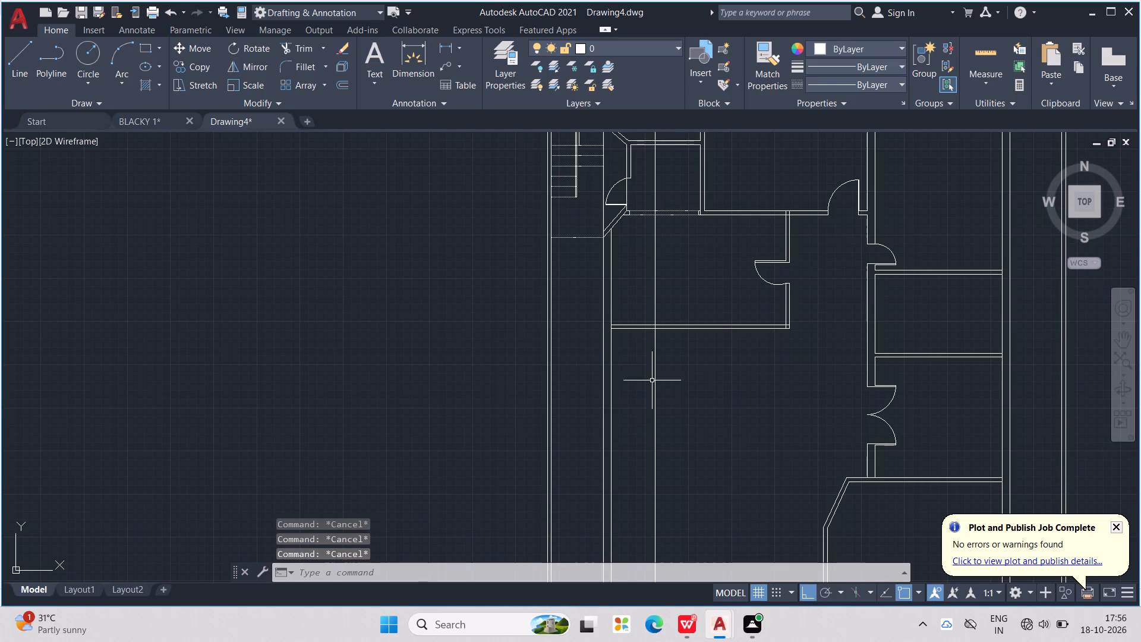
Trim the new vertical line's northern run back to the outer face of the new room's south wall.
{"action": "scroll", "coordinate": [670, 341], "scroll_direction": "up", "scroll_amount": 2}
{"action": "scroll", "coordinate": [629, 288], "scroll_direction": "up", "scroll_amount": 5}
{"action": "middle_click_drag", "start_coordinate": [625, 286], "coordinate": [650, 288]}
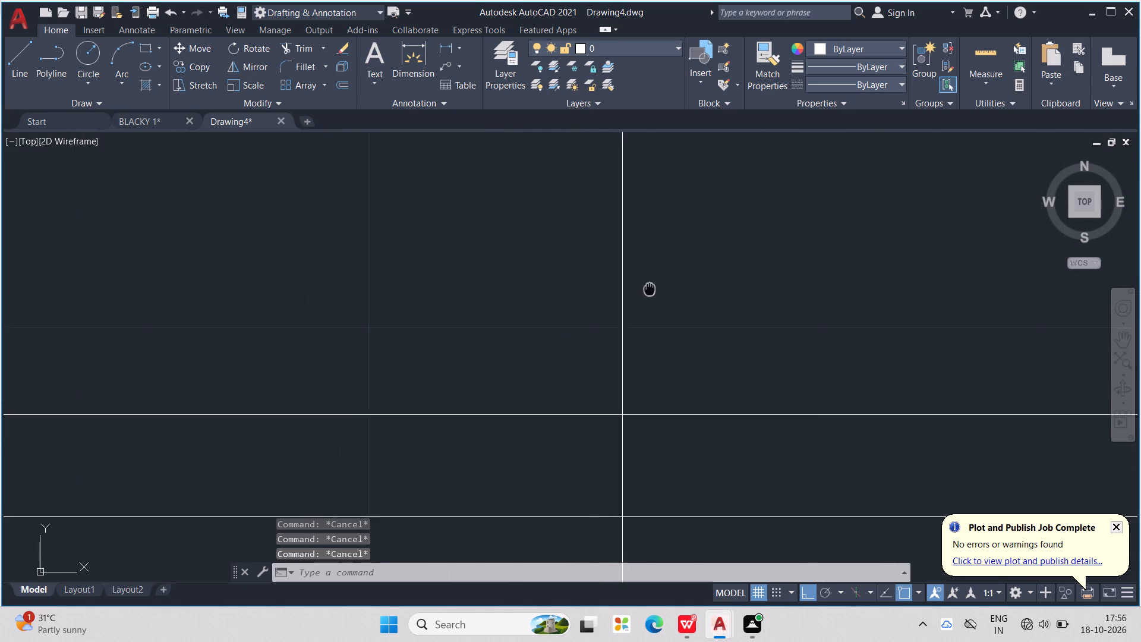
{"action": "middle_click_drag", "start_coordinate": [650, 288], "coordinate": [758, 184]}
{"action": "middle_click_drag", "start_coordinate": [765, 357], "coordinate": [754, 256]}
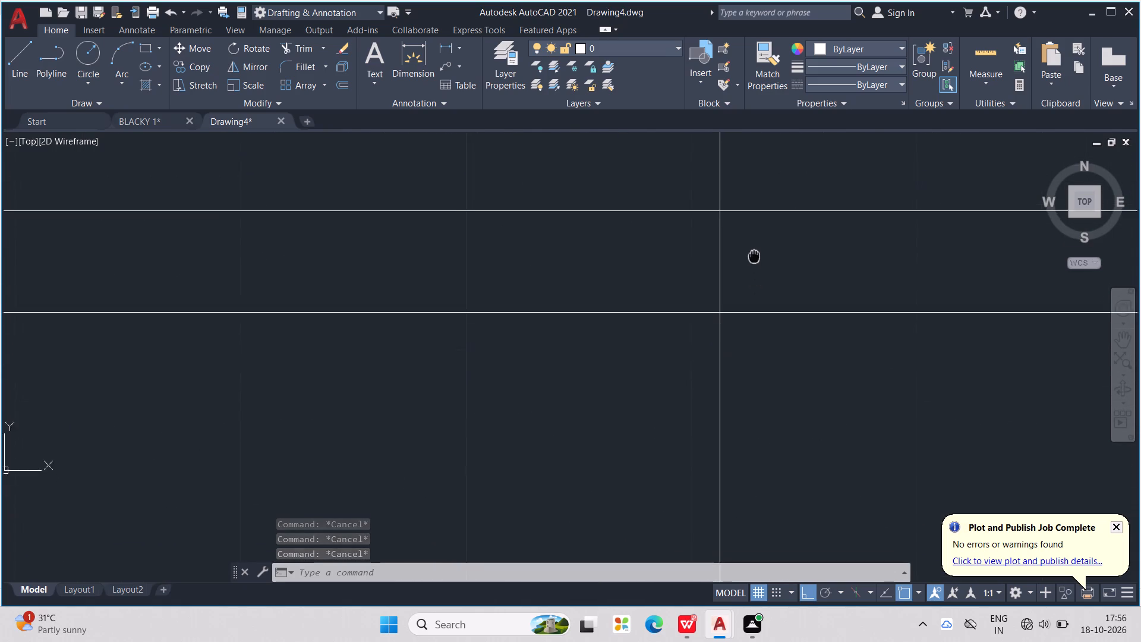
{"action": "middle_click_drag", "start_coordinate": [754, 256], "coordinate": [751, 238]}
{"action": "scroll", "coordinate": [751, 238], "scroll_direction": "up", "scroll_amount": 2}
{"action": "middle_click", "coordinate": [751, 237]}
{"action": "key", "text": "Escape"}
{"action": "key", "text": "Escape"}
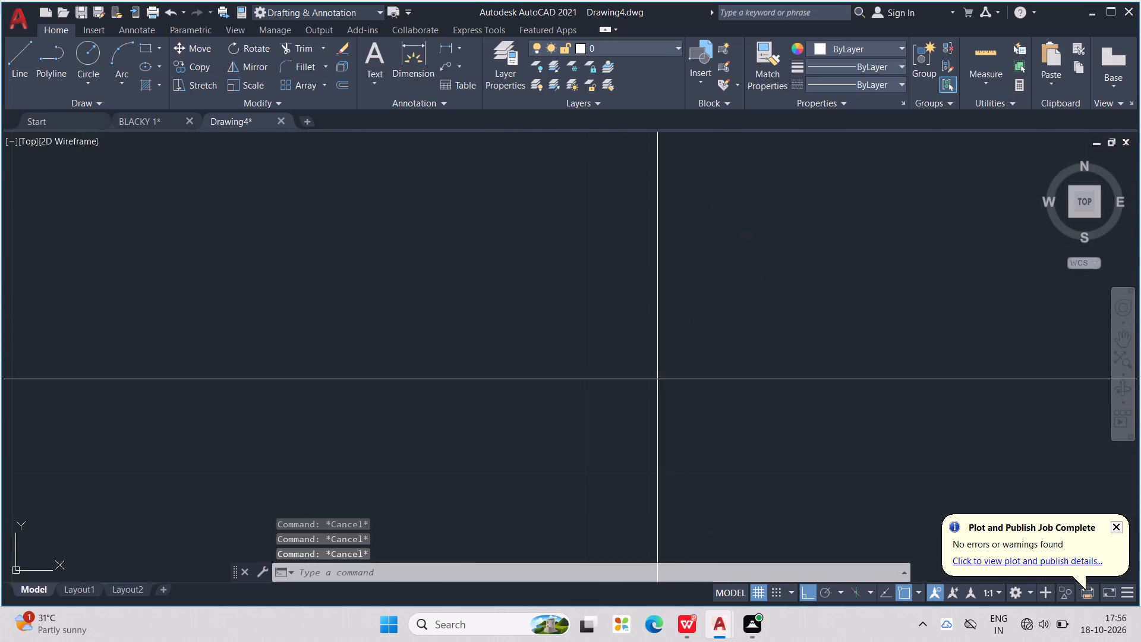
{"action": "type", "text": "TR"}
{"action": "key", "text": "Return"}
{"action": "left_click_drag", "start_coordinate": [745, 251], "coordinate": [616, 278]}
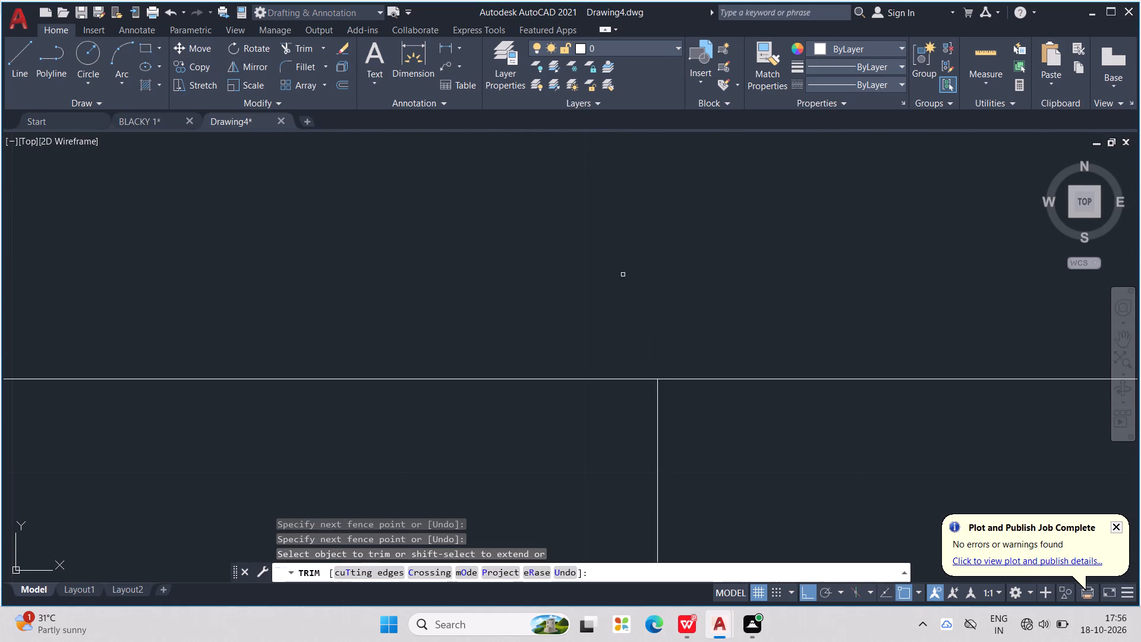
{"action": "scroll", "coordinate": [635, 253], "scroll_direction": "down", "scroll_amount": 6}
{"action": "scroll", "coordinate": [710, 311], "scroll_direction": "down", "scroll_amount": 6}
{"action": "middle_click_drag", "start_coordinate": [748, 387], "coordinate": [746, 383]}
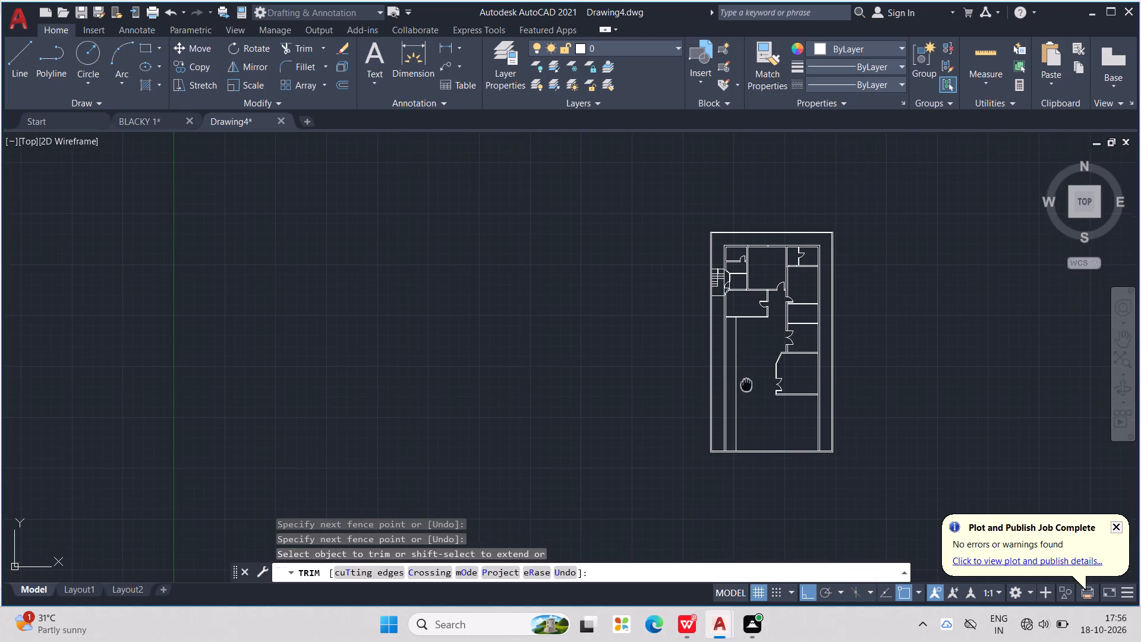
{"action": "middle_click_drag", "start_coordinate": [746, 383], "coordinate": [715, 374]}
{"action": "key", "text": "Escape"}
{"action": "key", "text": "Escape"}
{"action": "key", "text": "Escape"}
{"action": "key", "text": "Escape"}
{"action": "key", "text": "Escape"}
{"action": "key", "text": "Escape"}
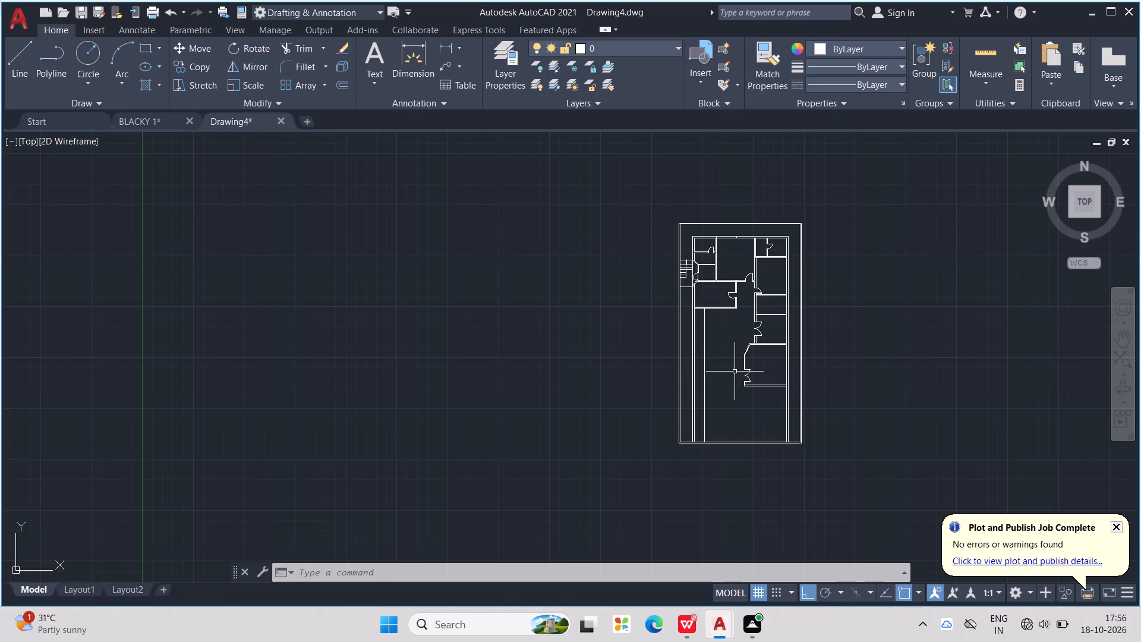
Trim the short piece of the house's west wall inner line between the two lines of the new room's south wall.
{"action": "scroll", "coordinate": [732, 366], "scroll_direction": "up", "scroll_amount": 1}
{"action": "middle_click_drag", "start_coordinate": [725, 358], "coordinate": [676, 429]}
{"action": "scroll", "coordinate": [594, 387], "scroll_direction": "up", "scroll_amount": 2}
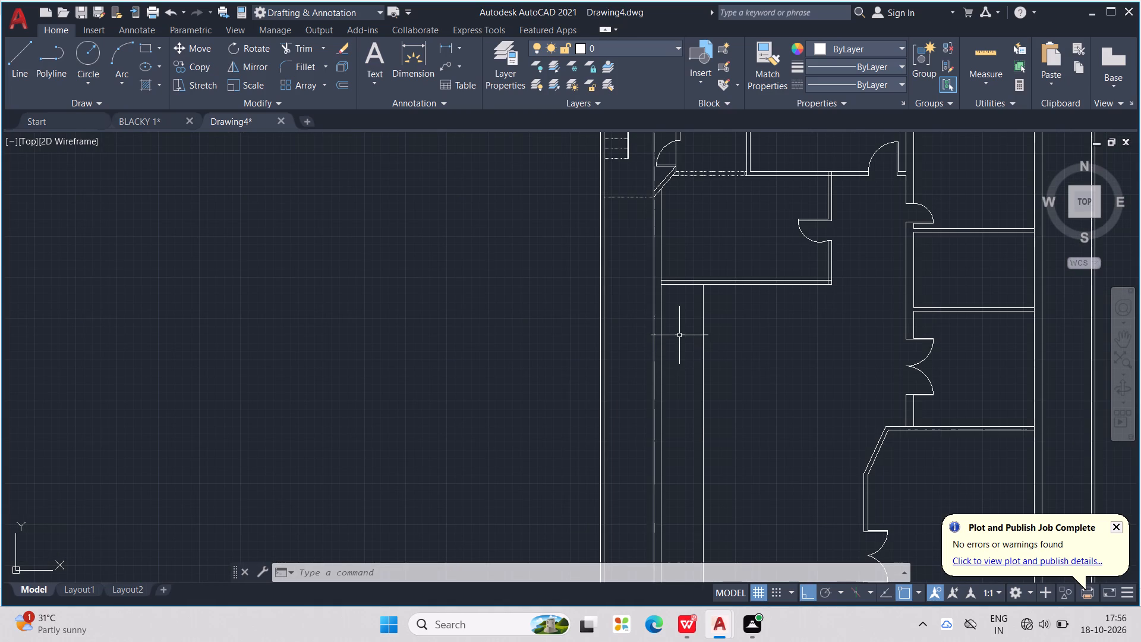
{"action": "middle_click_drag", "start_coordinate": [679, 335], "coordinate": [677, 388]}
{"action": "scroll", "coordinate": [669, 360], "scroll_direction": "up", "scroll_amount": 2}
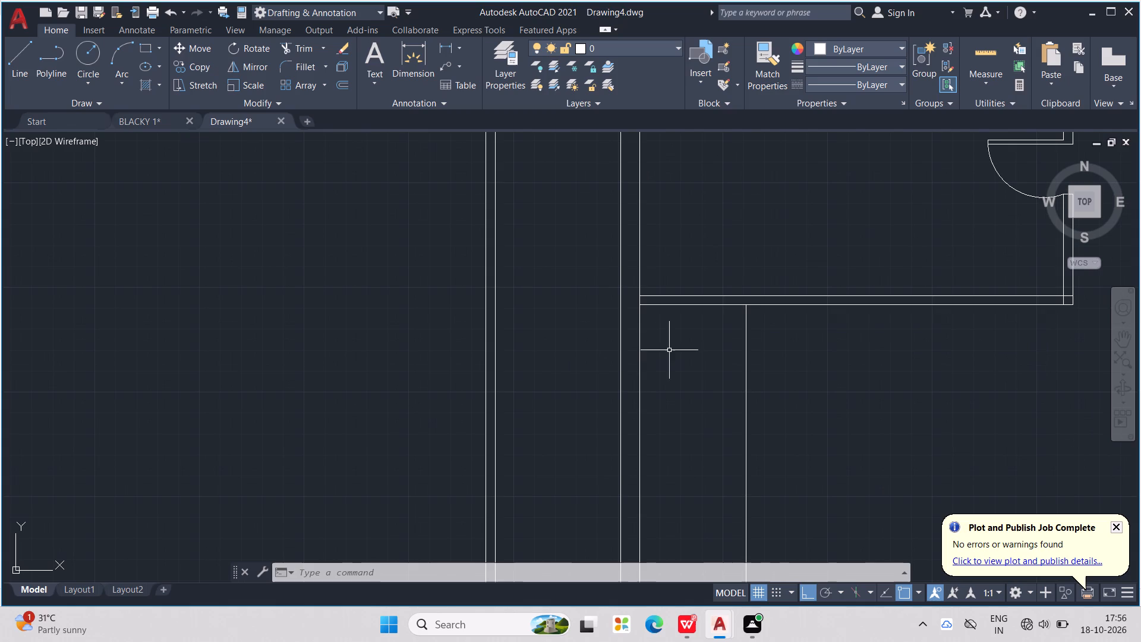
{"action": "key", "text": "Escape"}
{"action": "key", "text": "Escape"}
{"action": "key", "text": "Escape"}
{"action": "type", "text": "TR"}
{"action": "key", "text": "Return"}
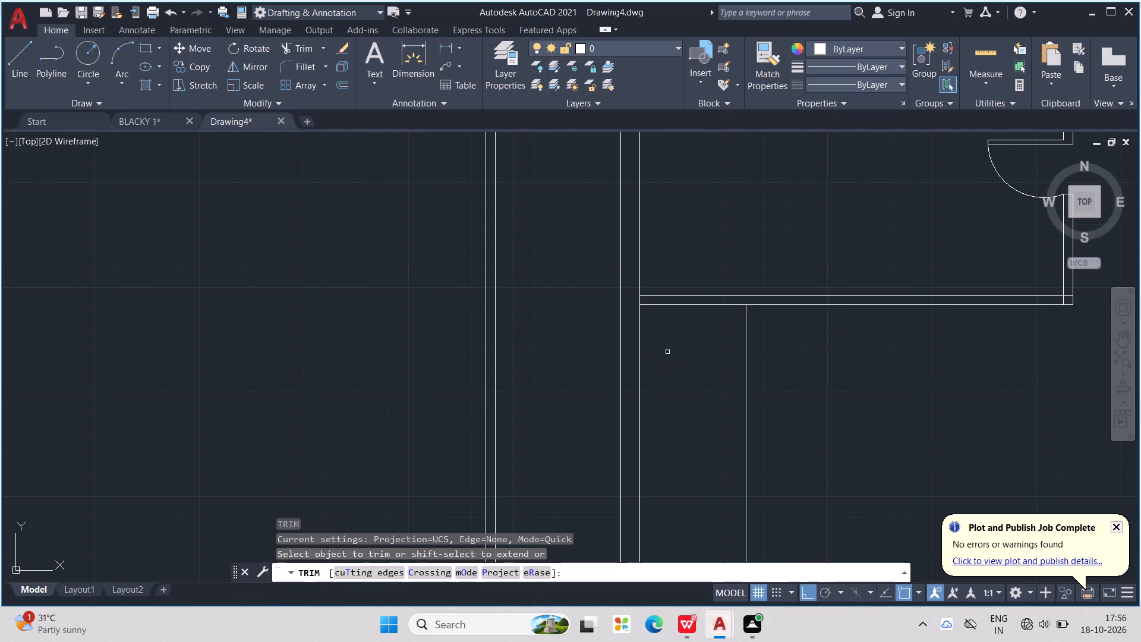
{"action": "scroll", "coordinate": [633, 303], "scroll_direction": "up", "scroll_amount": 4}
{"action": "left_click_drag", "start_coordinate": [632, 302], "coordinate": [709, 287]}
{"action": "scroll", "coordinate": [727, 282], "scroll_direction": "down", "scroll_amount": 7}
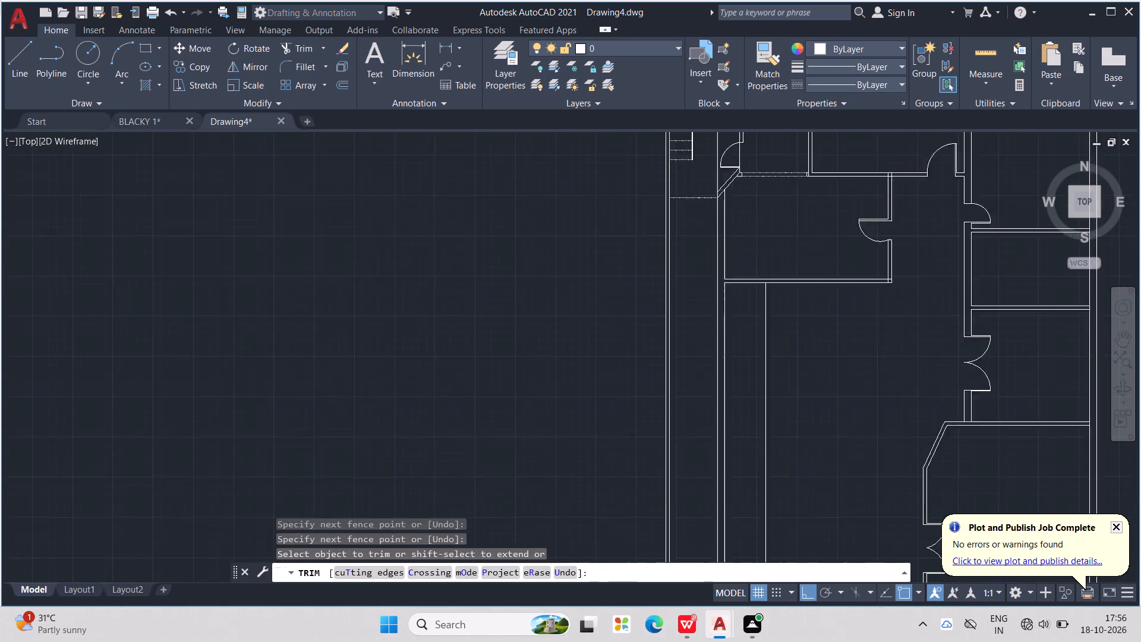
{"action": "key", "text": "Escape"}
{"action": "key", "text": "Escape"}
{"action": "key", "text": "Escape"}
{"action": "key", "text": "Escape"}
{"action": "key", "text": "Escape"}
{"action": "key", "text": "Escape"}
{"action": "key", "text": "Escape"}
{"action": "key", "text": "Escape"}
{"action": "key", "text": "Escape"}
{"action": "key", "text": "Escape"}
{"action": "key", "text": "Escape"}
{"action": "key", "text": "Escape"}
{"action": "key", "text": "Escape"}
{"action": "key", "text": "Escape"}
{"action": "key", "text": "Escape"}
{"action": "key", "text": "Escape"}
{"action": "key", "text": "Escape"}
{"action": "key", "text": "Escape"}
{"action": "key", "text": "Escape"}
{"action": "key", "text": "Escape"}
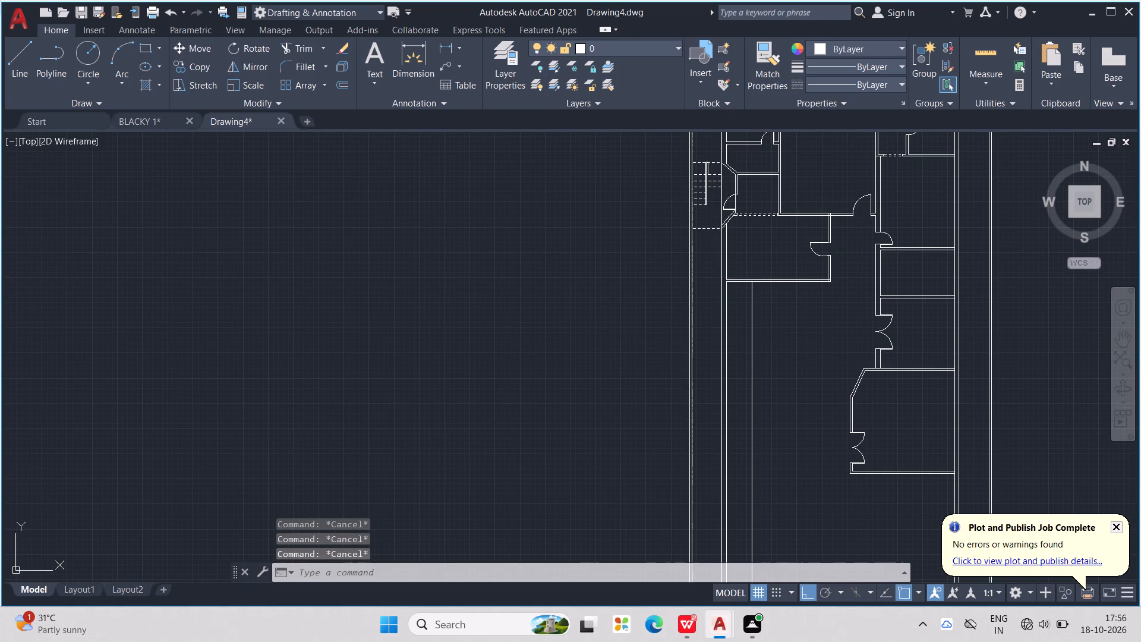
{"action": "key", "text": "Escape"}
{"action": "key", "text": "Escape"}
{"action": "key", "text": "Escape"}
Offset the vertical line south of the new room 4.5" westward to give the wall its thickness.
{"action": "type", "text": "OFF"}
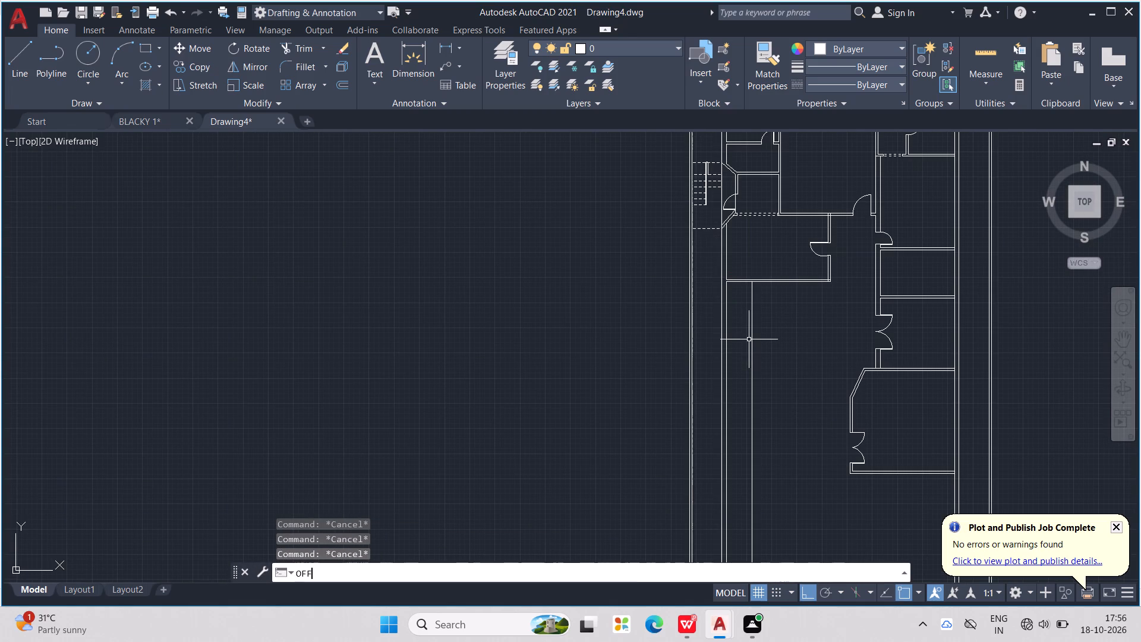
{"action": "key", "text": "Return"}
{"action": "type", "text": "4.5\""}
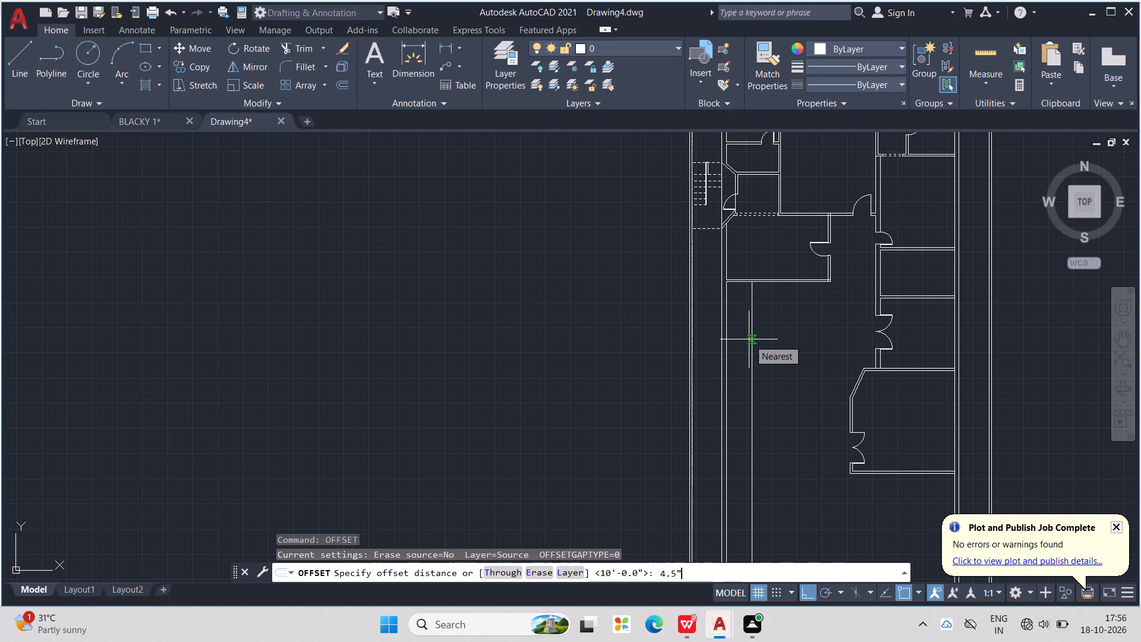
{"action": "key", "text": "Return"}
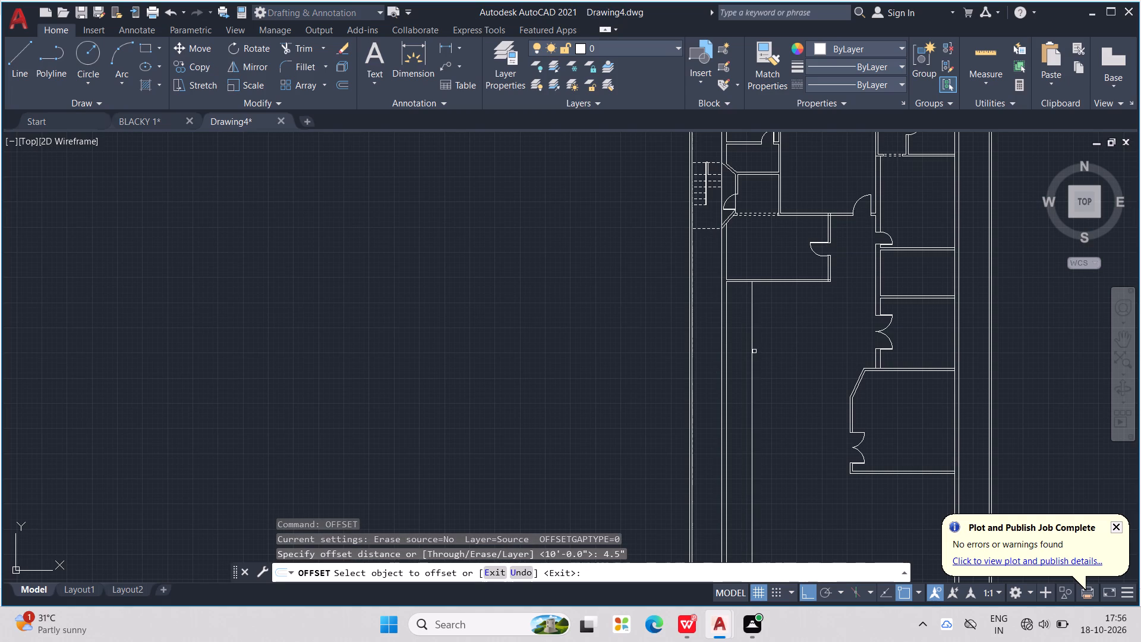
{"action": "left_click", "coordinate": [754, 351]}
{"action": "left_click", "coordinate": [746, 354]}
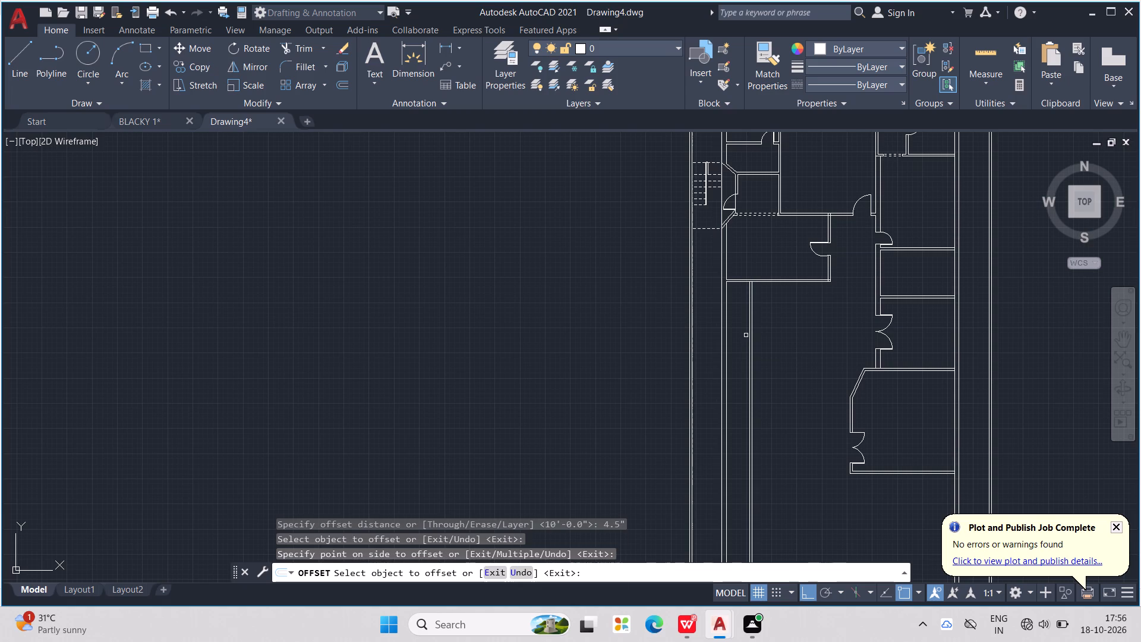
{"action": "middle_click_drag", "start_coordinate": [747, 335], "coordinate": [692, 392]}
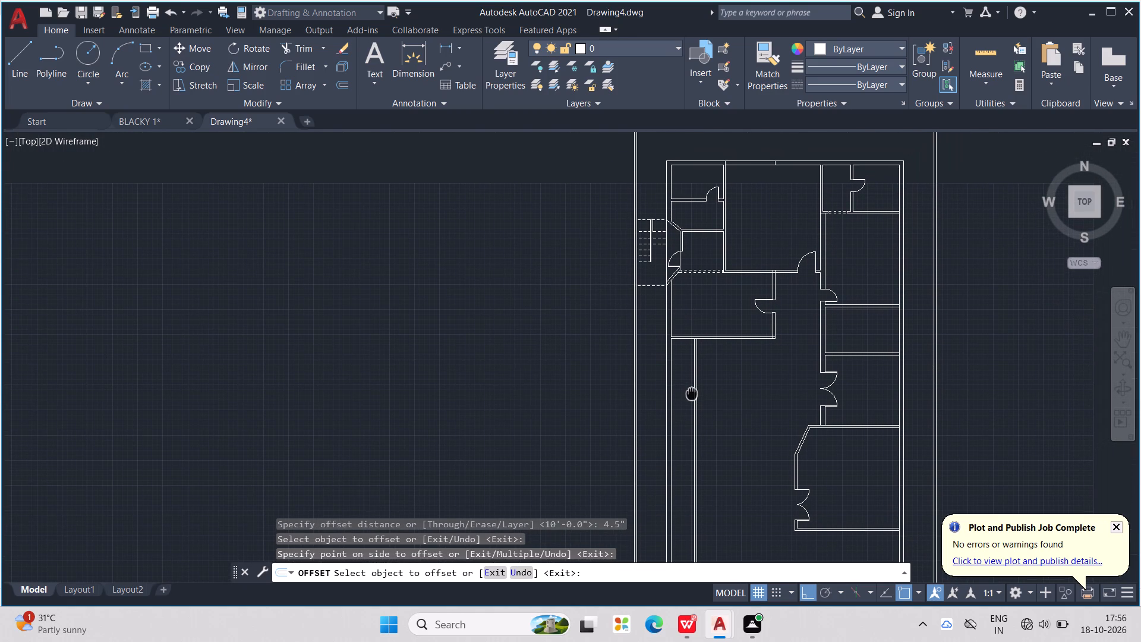
{"action": "middle_click_drag", "start_coordinate": [692, 392], "coordinate": [693, 394]}
{"action": "key", "text": "Escape"}
{"action": "key", "text": "Escape"}
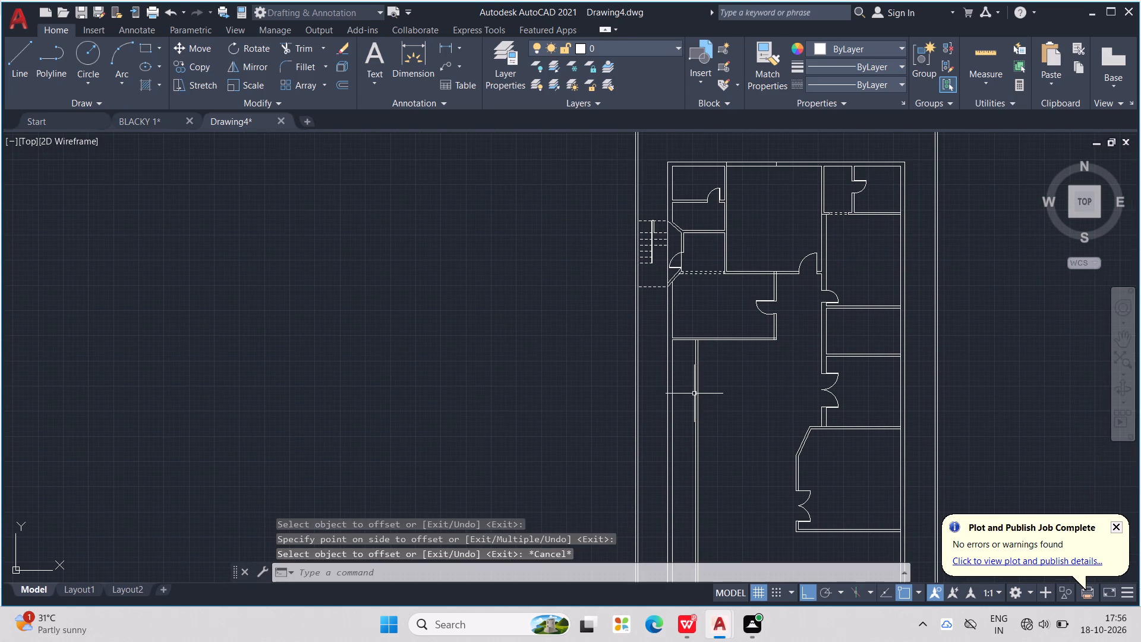
{"action": "key", "text": "Escape"}
{"action": "key", "text": "Escape"}
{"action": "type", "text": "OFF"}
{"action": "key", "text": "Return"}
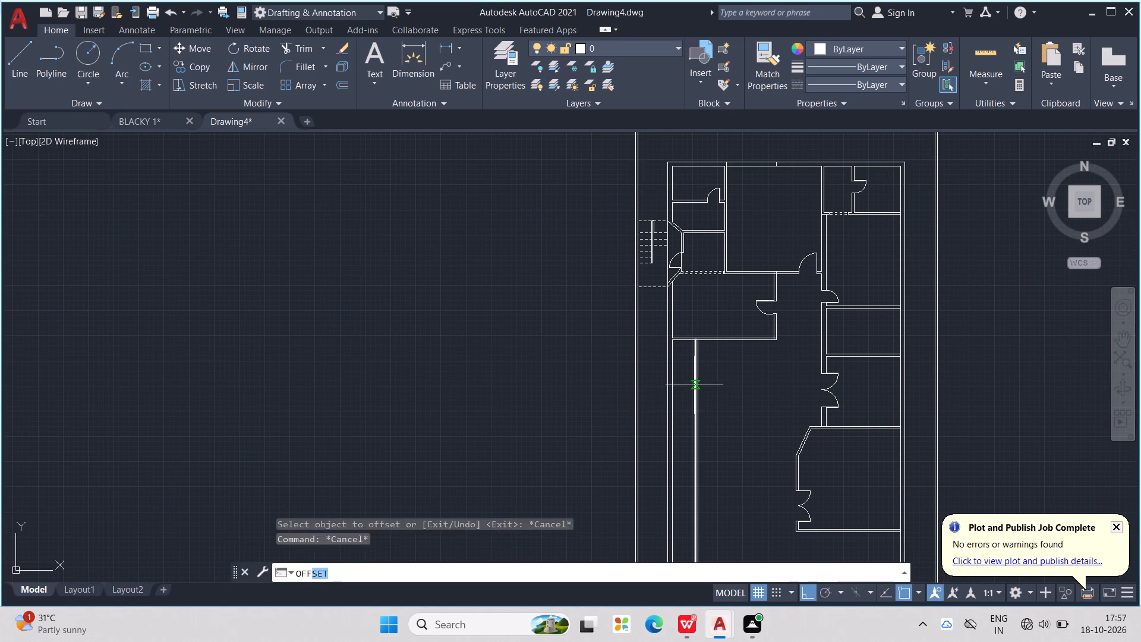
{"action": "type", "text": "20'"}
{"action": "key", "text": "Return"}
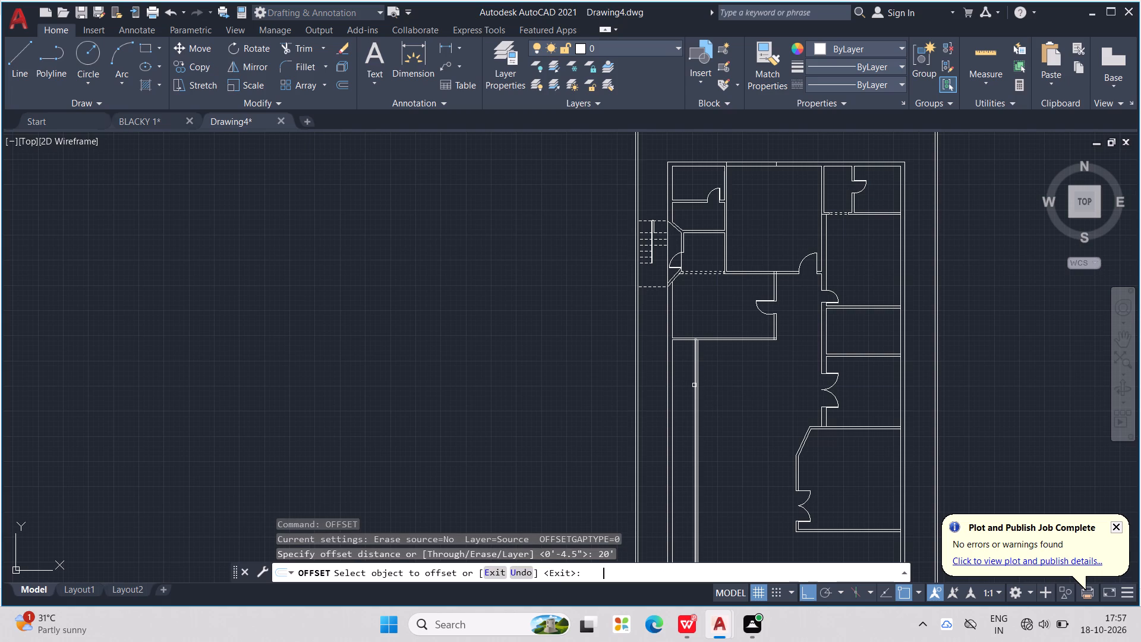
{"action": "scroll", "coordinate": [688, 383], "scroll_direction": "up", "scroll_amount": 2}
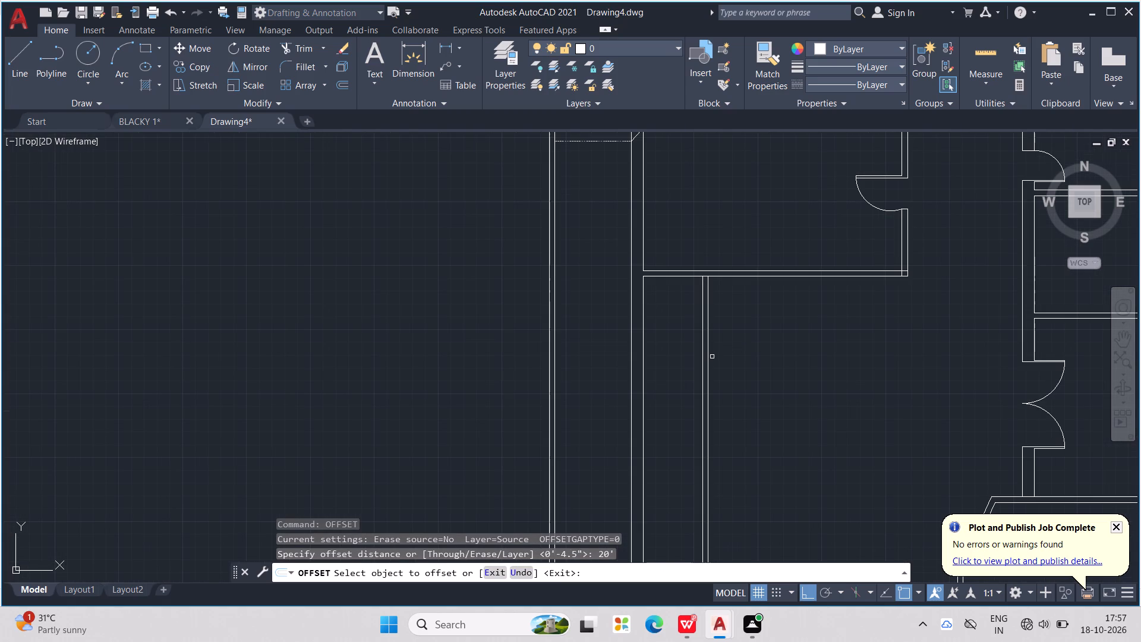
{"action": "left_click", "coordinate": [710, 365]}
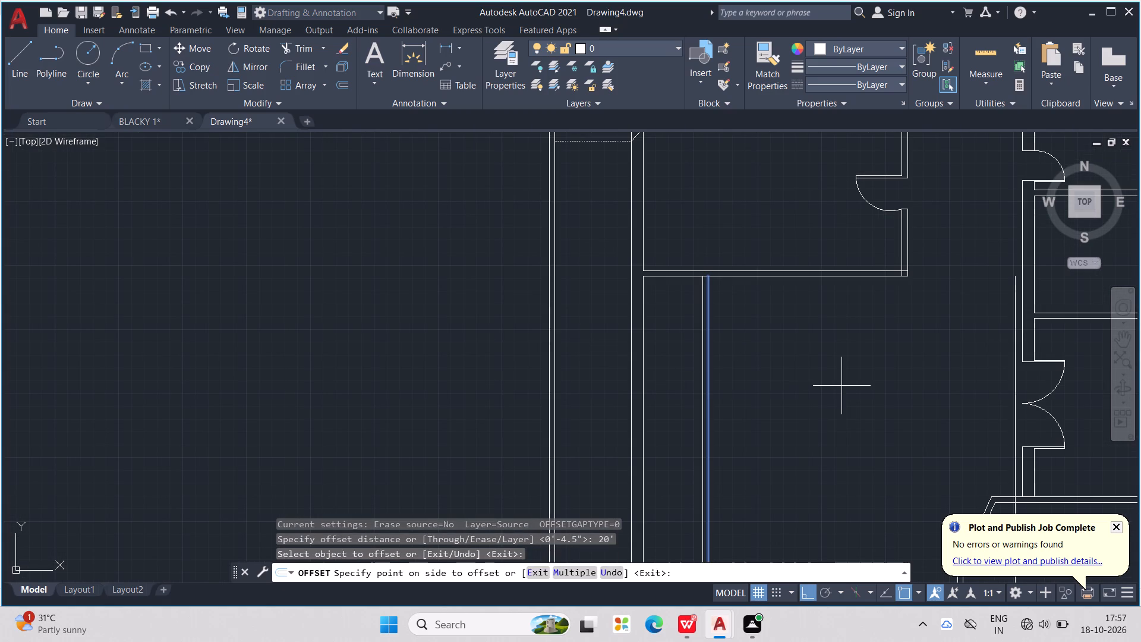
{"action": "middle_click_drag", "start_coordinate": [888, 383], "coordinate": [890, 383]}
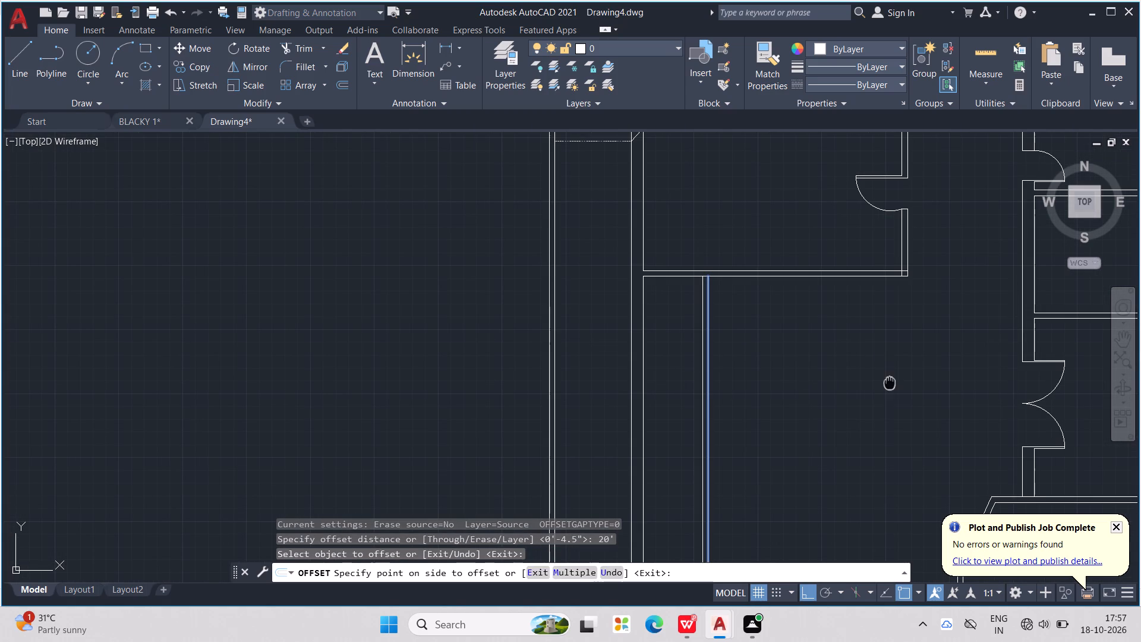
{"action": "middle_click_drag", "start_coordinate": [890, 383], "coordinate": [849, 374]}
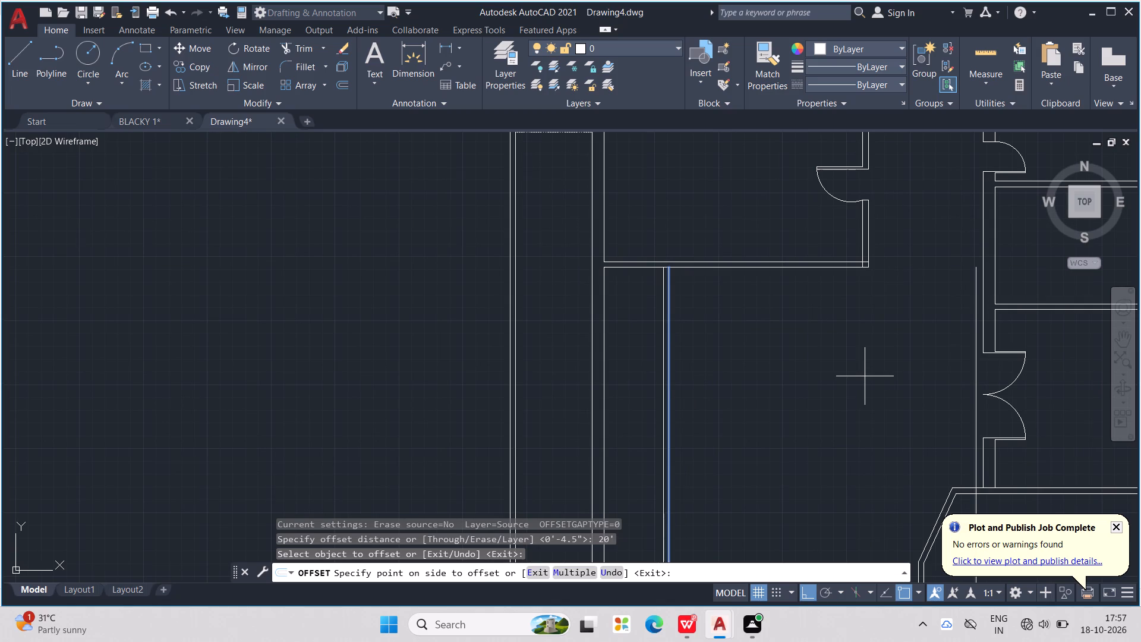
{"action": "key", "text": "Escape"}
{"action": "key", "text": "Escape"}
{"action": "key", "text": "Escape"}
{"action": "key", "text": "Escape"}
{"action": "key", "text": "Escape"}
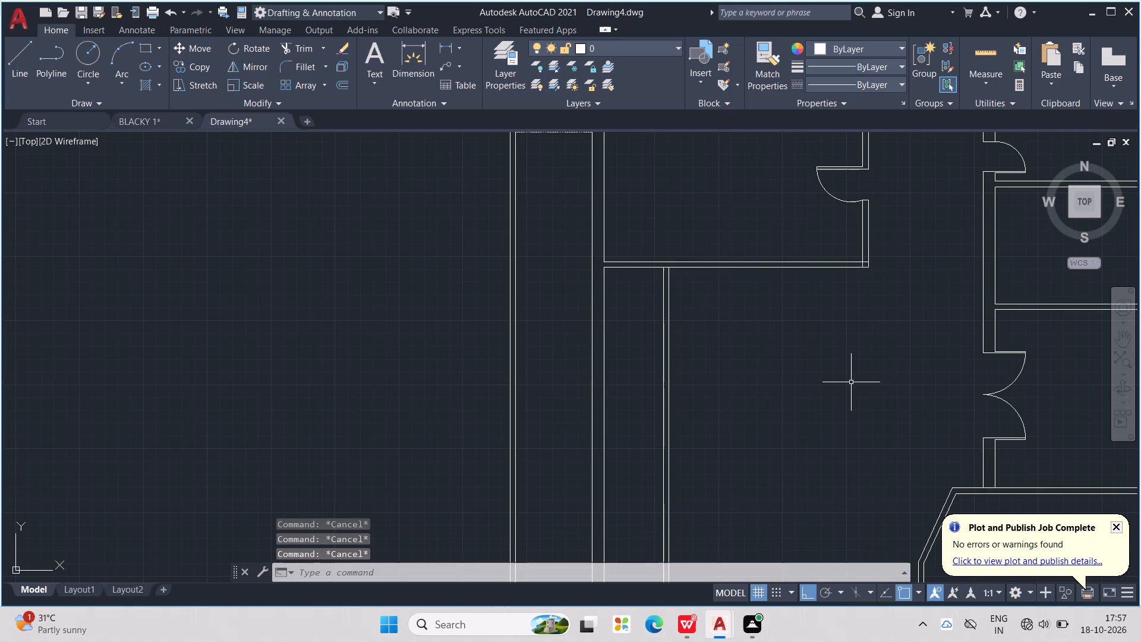
Offset the outer line of the new room's south wall 21'7" southward.
{"action": "type", "text": "OFF"}
{"action": "key", "text": "Return"}
{"action": "type", "text": "21"}
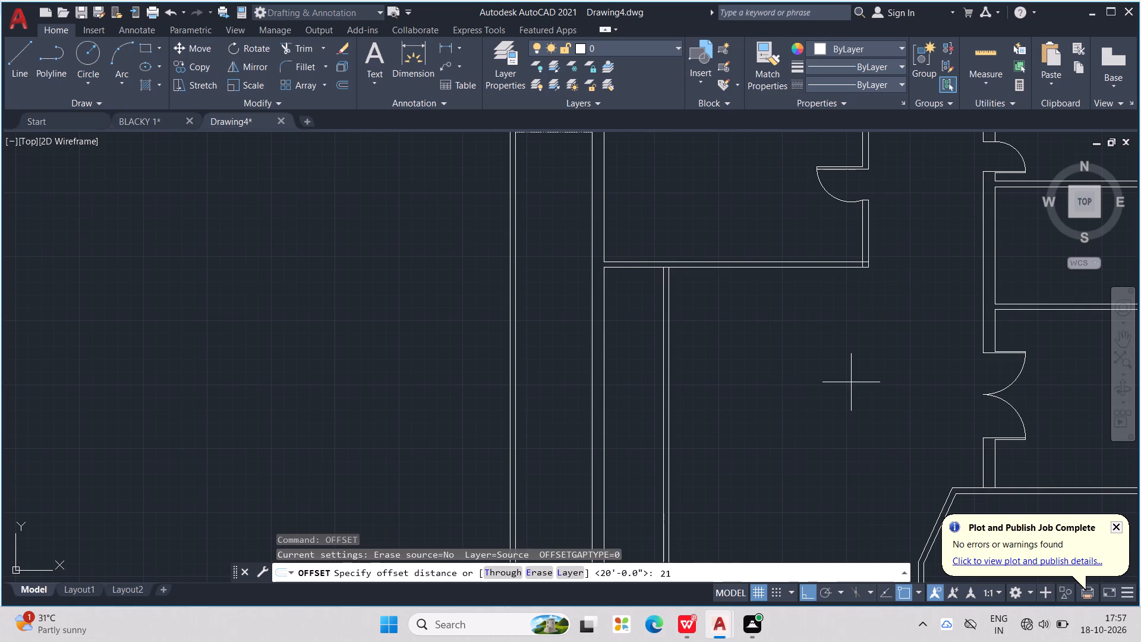
{"action": "key", "text": "apostrophe"}
{"action": "type", "text": "7\""}
{"action": "key", "text": "Return"}
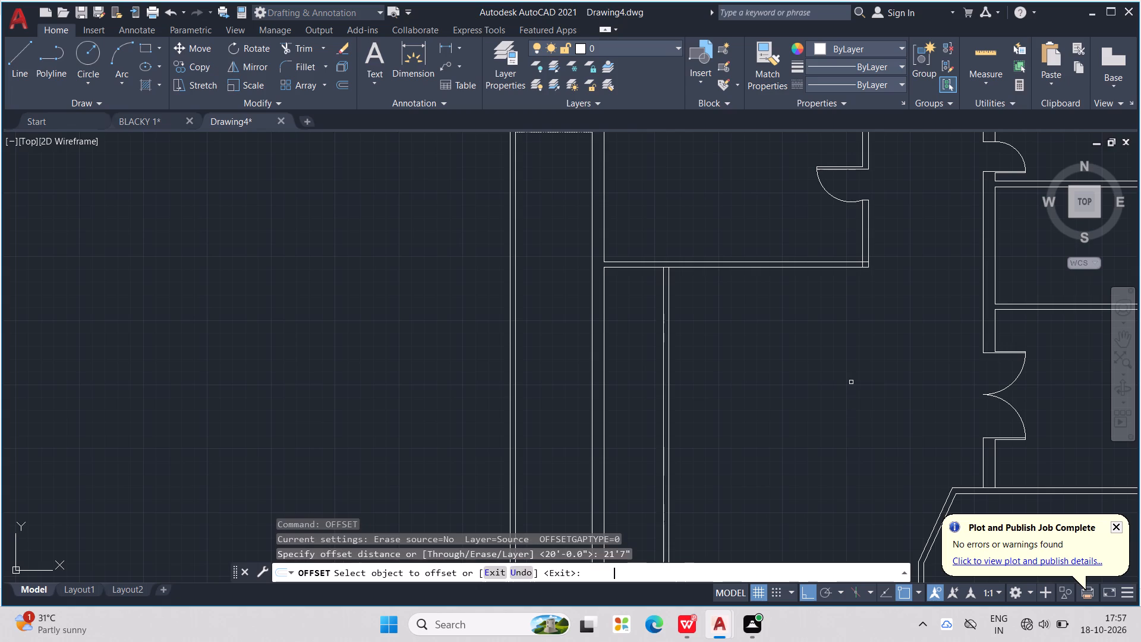
{"action": "left_click", "coordinate": [773, 267]}
{"action": "scroll", "coordinate": [813, 356], "scroll_direction": "down", "scroll_amount": 2}
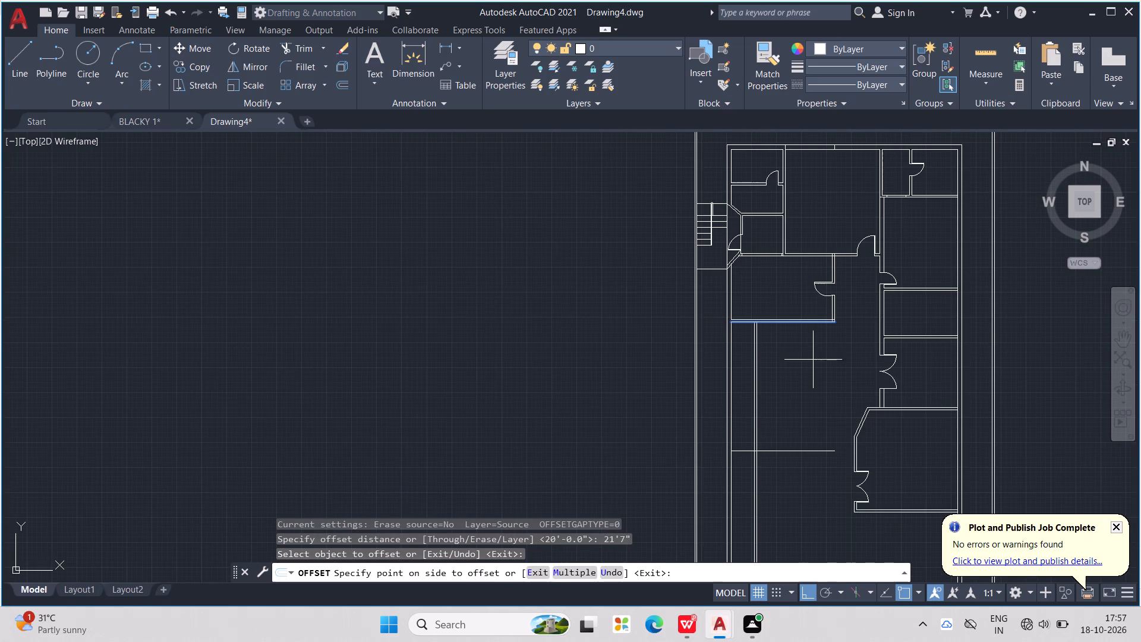
{"action": "left_click", "coordinate": [805, 399]}
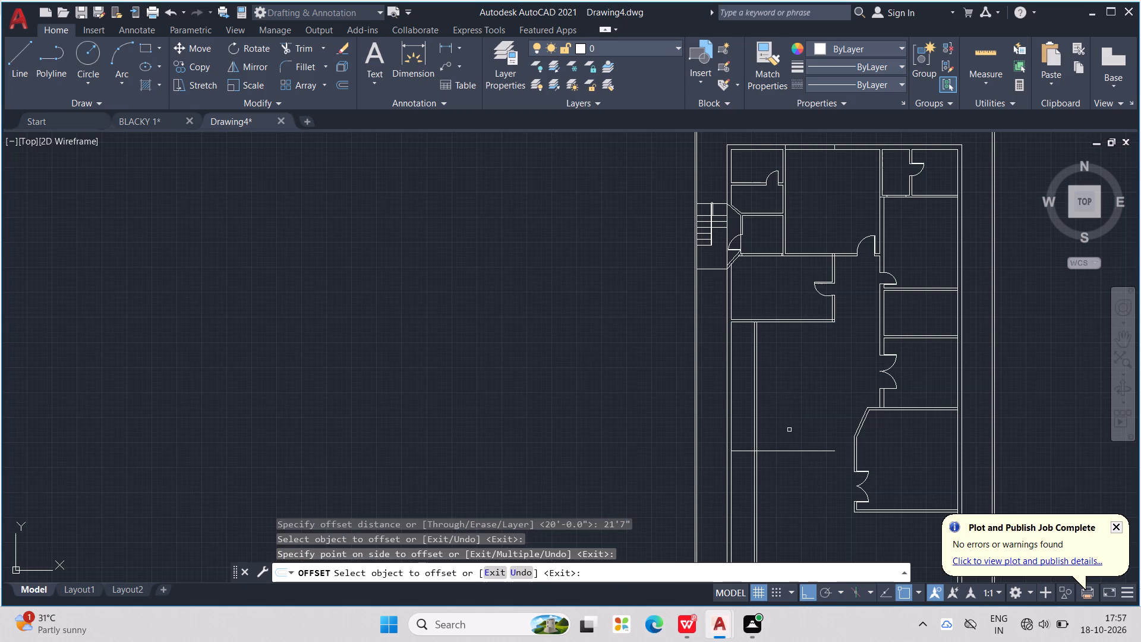
{"action": "key", "text": "Escape"}
{"action": "key", "text": "Escape"}
{"action": "key", "text": "Escape"}
{"action": "key", "text": "Escape"}
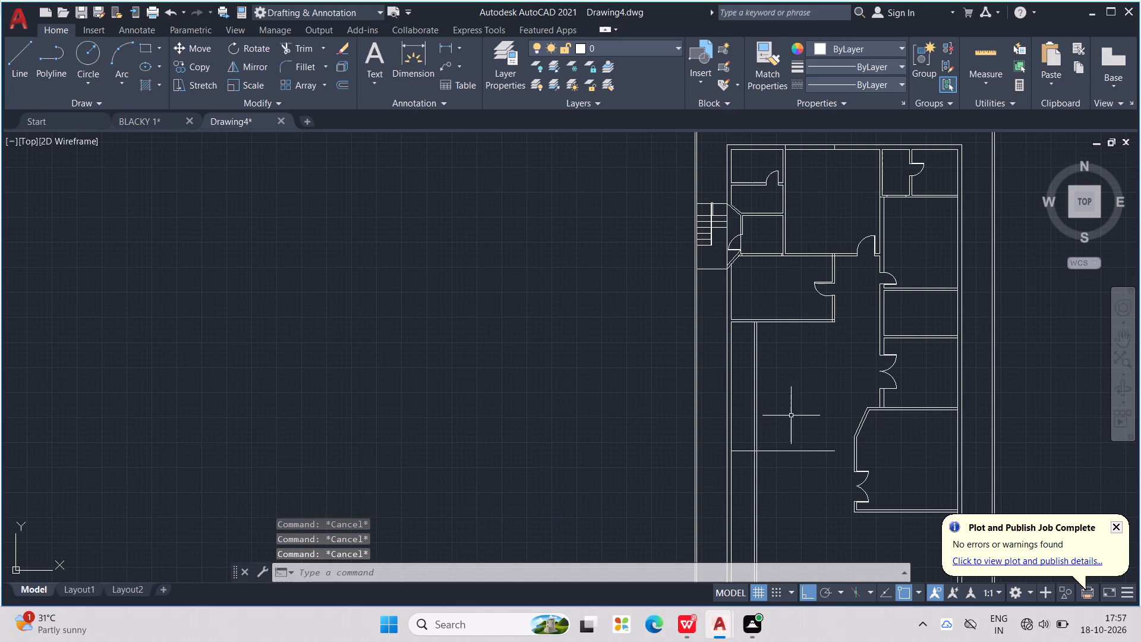
Set the current linetype to JIS_02_0.7.
{"action": "left_click", "coordinate": [878, 83]}
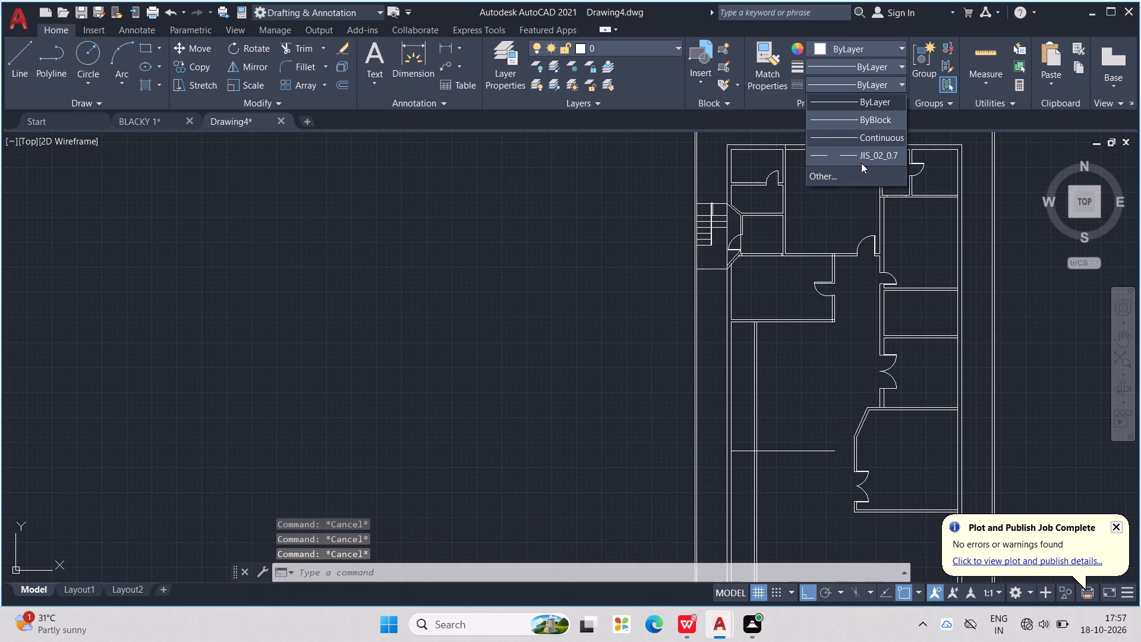
{"action": "left_click", "coordinate": [858, 160]}
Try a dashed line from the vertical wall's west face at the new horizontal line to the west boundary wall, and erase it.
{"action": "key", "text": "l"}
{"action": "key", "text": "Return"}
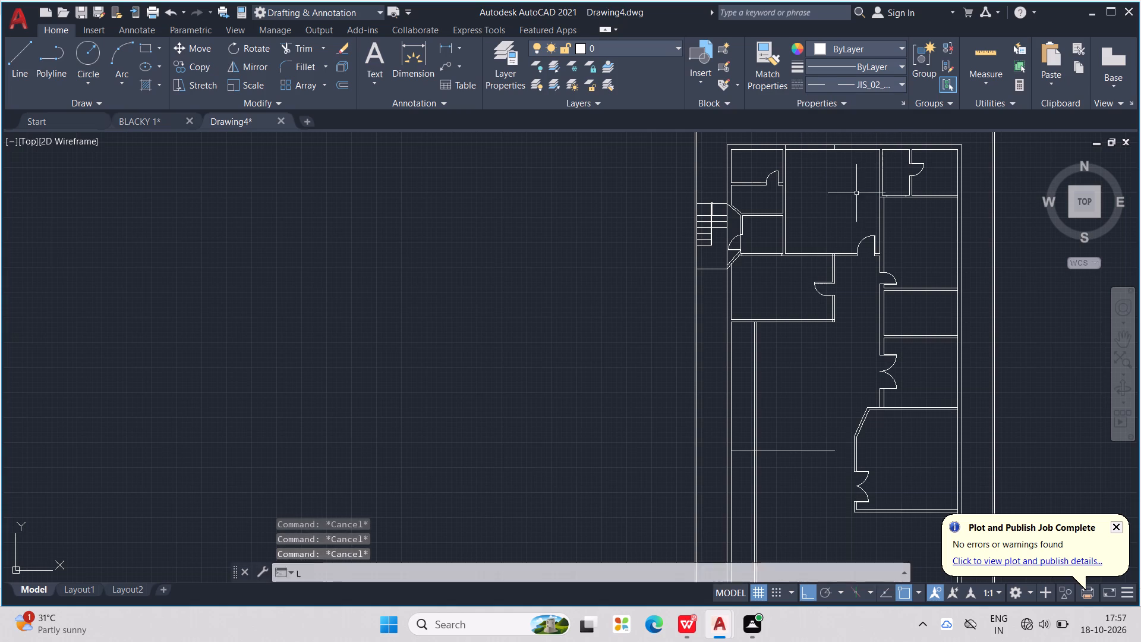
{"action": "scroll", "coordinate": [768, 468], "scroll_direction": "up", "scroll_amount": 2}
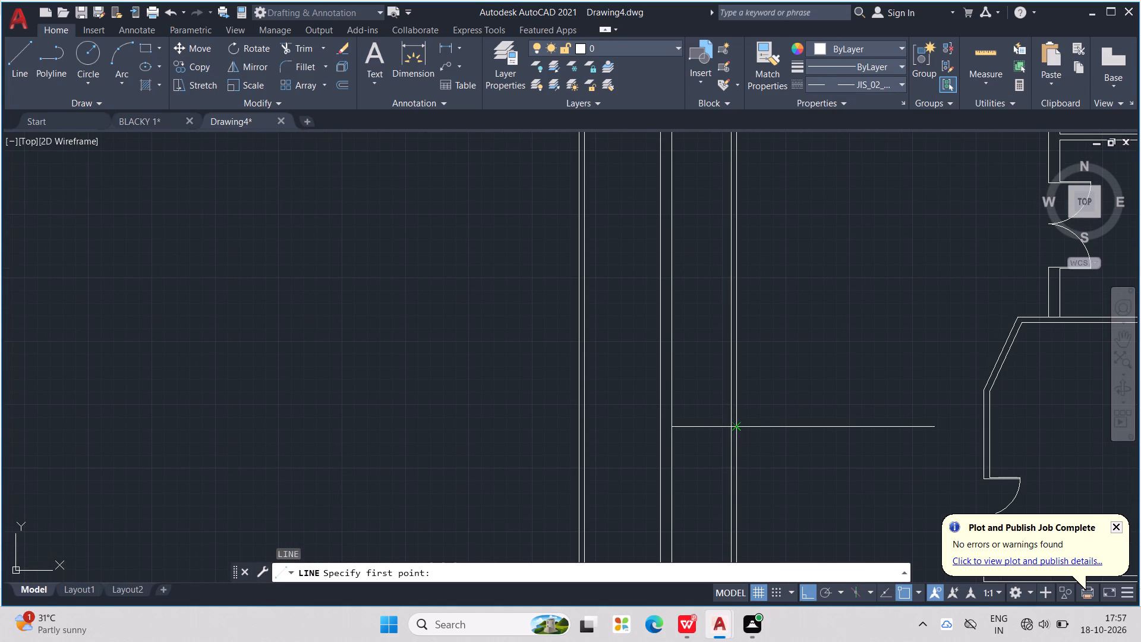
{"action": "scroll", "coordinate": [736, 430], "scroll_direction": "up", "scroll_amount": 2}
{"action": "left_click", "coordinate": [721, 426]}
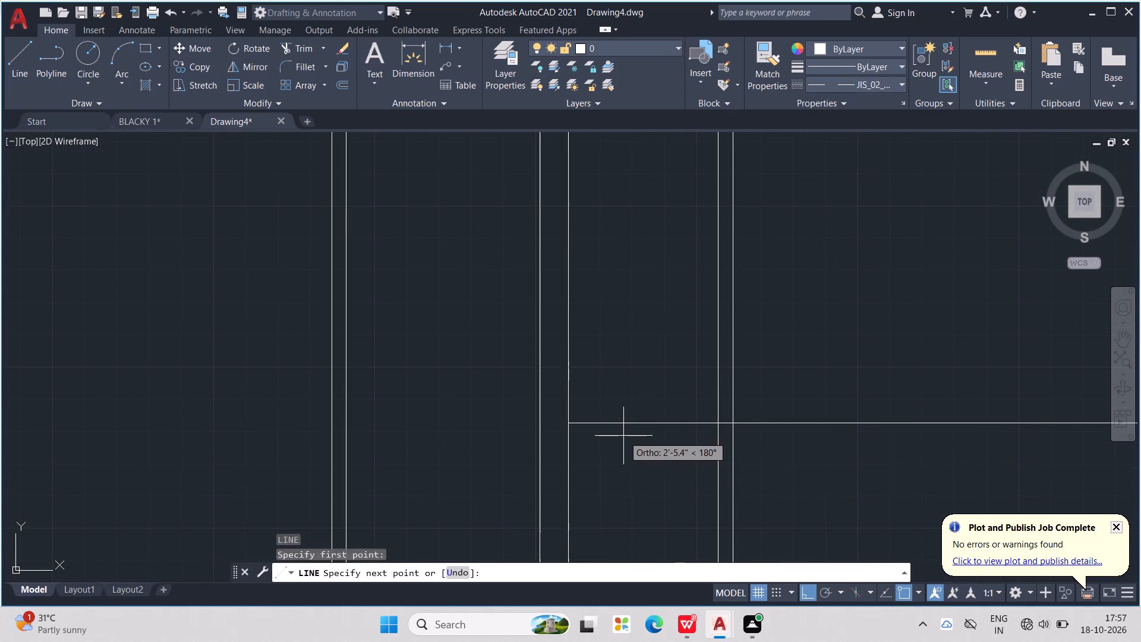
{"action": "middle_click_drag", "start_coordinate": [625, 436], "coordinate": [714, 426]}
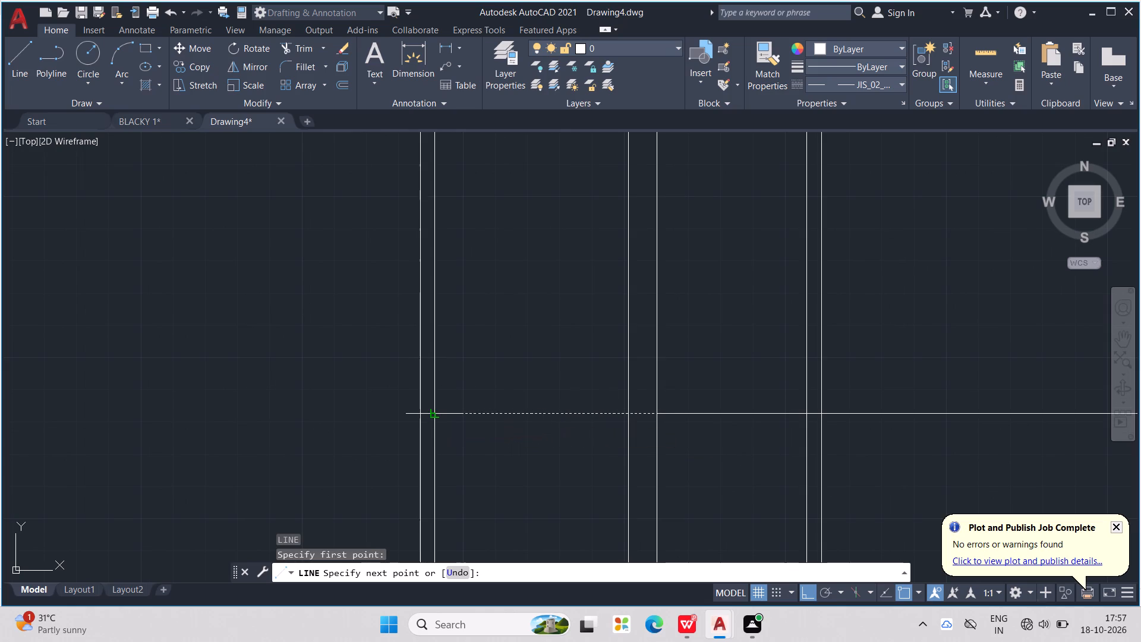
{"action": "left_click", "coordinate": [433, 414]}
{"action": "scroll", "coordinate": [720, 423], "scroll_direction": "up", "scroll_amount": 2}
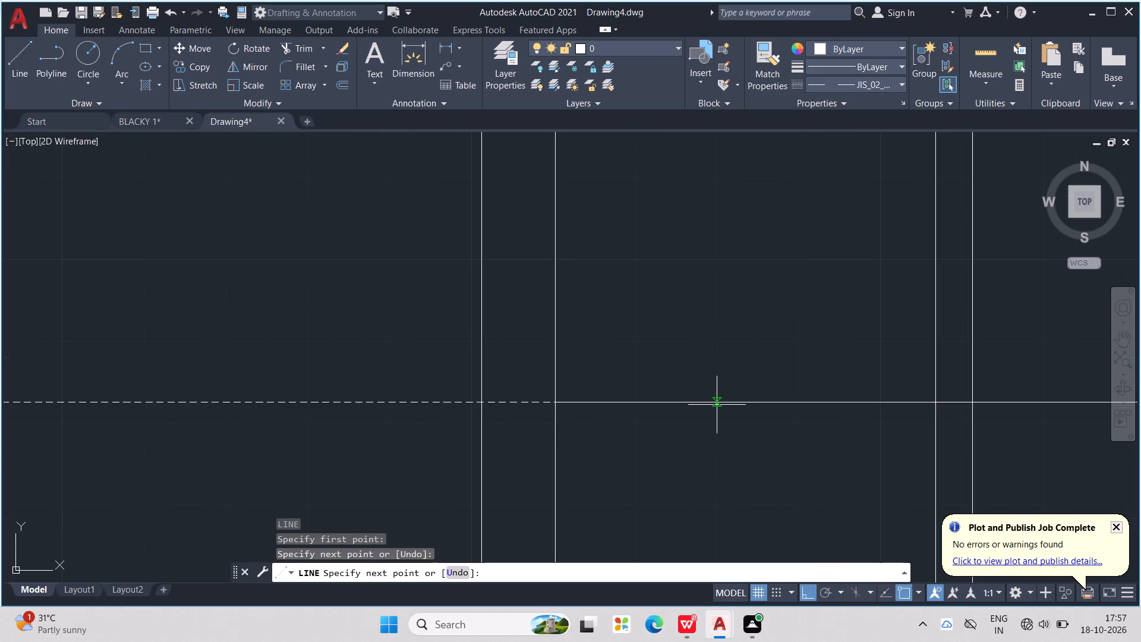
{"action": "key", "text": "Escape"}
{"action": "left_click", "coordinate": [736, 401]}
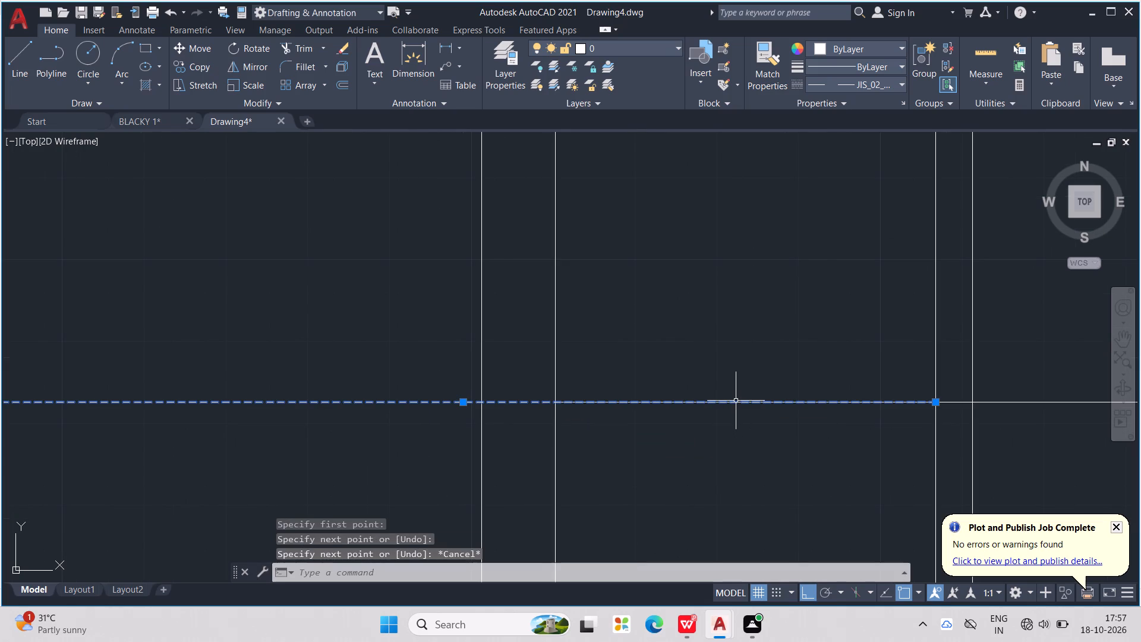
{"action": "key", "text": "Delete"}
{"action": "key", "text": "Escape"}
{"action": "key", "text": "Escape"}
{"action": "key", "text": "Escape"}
Trim the new horizontal line's western run back to the west face of the 4.5" vertical wall.
{"action": "type", "text": "TR"}
{"action": "key", "text": "Return"}
{"action": "left_click_drag", "start_coordinate": [757, 369], "coordinate": [759, 438]}
{"action": "scroll", "coordinate": [760, 435], "scroll_direction": "down", "scroll_amount": 1}
{"action": "key", "text": "Escape"}
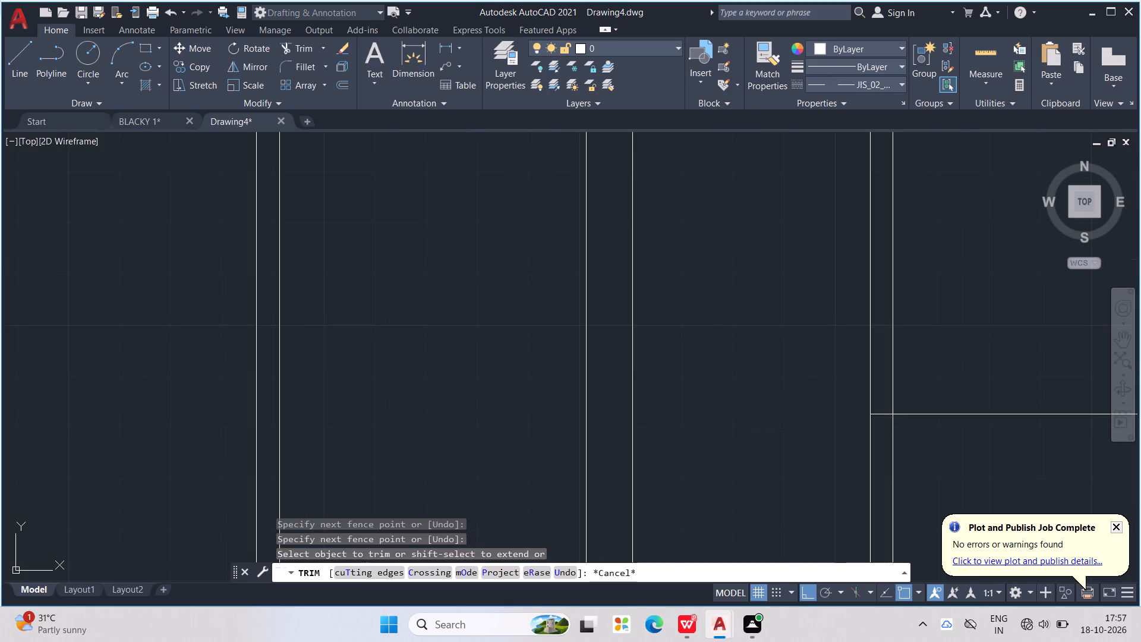
{"action": "key", "text": "Escape"}
{"action": "key", "text": "Escape"}
Draw a dashed line from the horizontal line's west end to the inner face of the west boundary wall.
{"action": "key", "text": "l"}
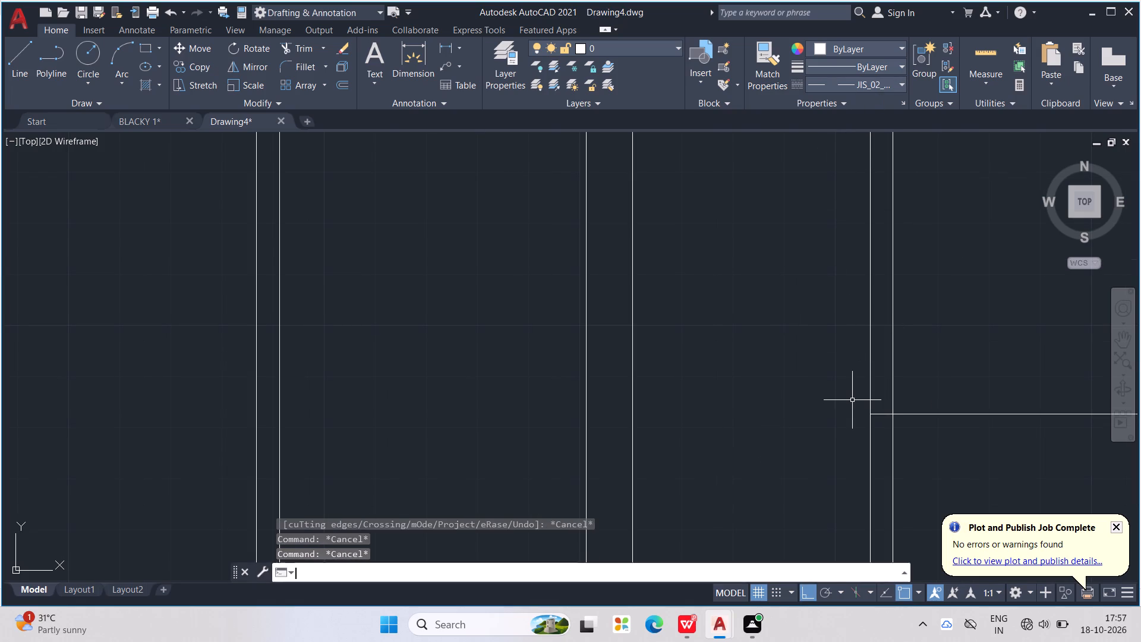
{"action": "key", "text": "Return"}
{"action": "left_click", "coordinate": [868, 416]}
{"action": "scroll", "coordinate": [513, 444], "scroll_direction": "down", "scroll_amount": 1}
{"action": "middle_click_drag", "start_coordinate": [540, 444], "coordinate": [675, 462]}
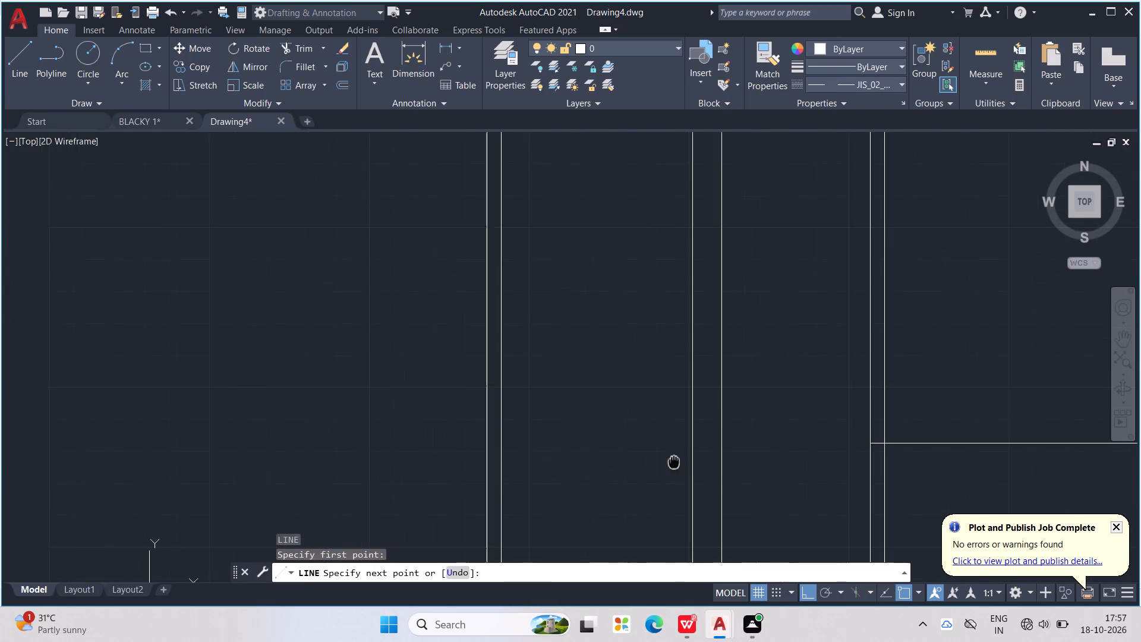
{"action": "middle_click_drag", "start_coordinate": [675, 462], "coordinate": [676, 462]}
{"action": "left_click", "coordinate": [500, 446]}
{"action": "scroll", "coordinate": [525, 443], "scroll_direction": "down", "scroll_amount": 1}
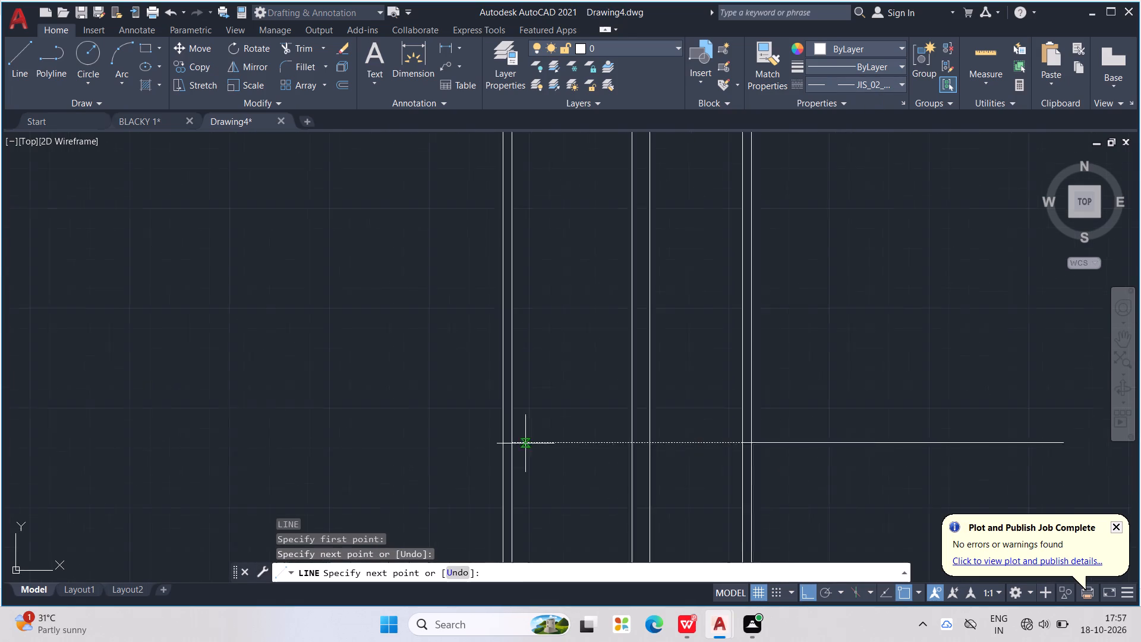
{"action": "scroll", "coordinate": [525, 443], "scroll_direction": "down", "scroll_amount": 2}
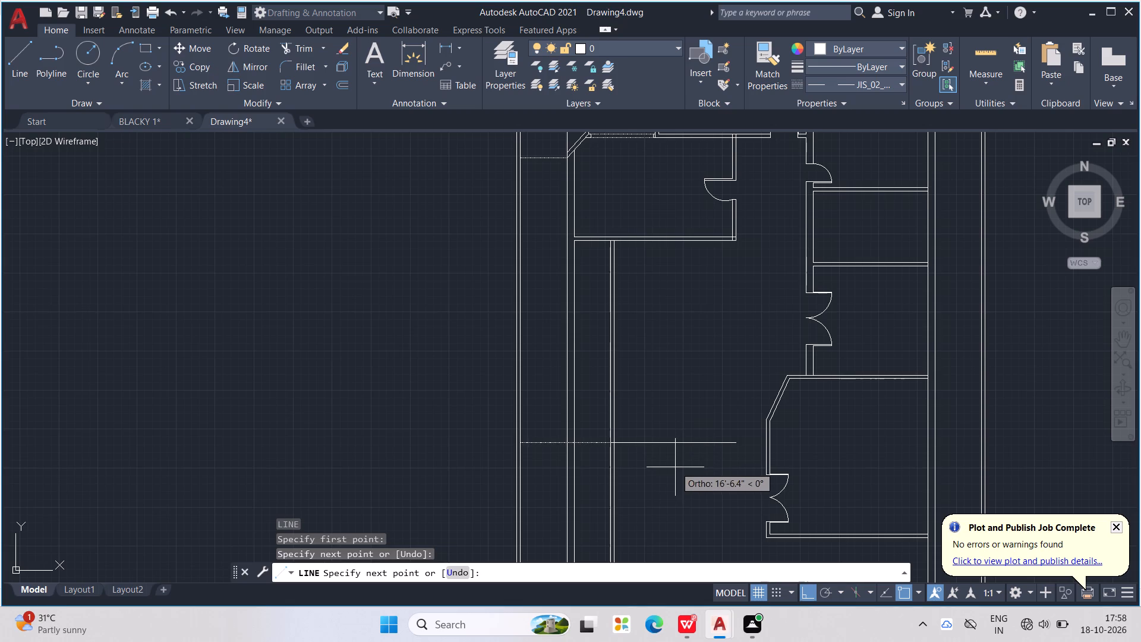
{"action": "middle_click_drag", "start_coordinate": [675, 467], "coordinate": [652, 501]}
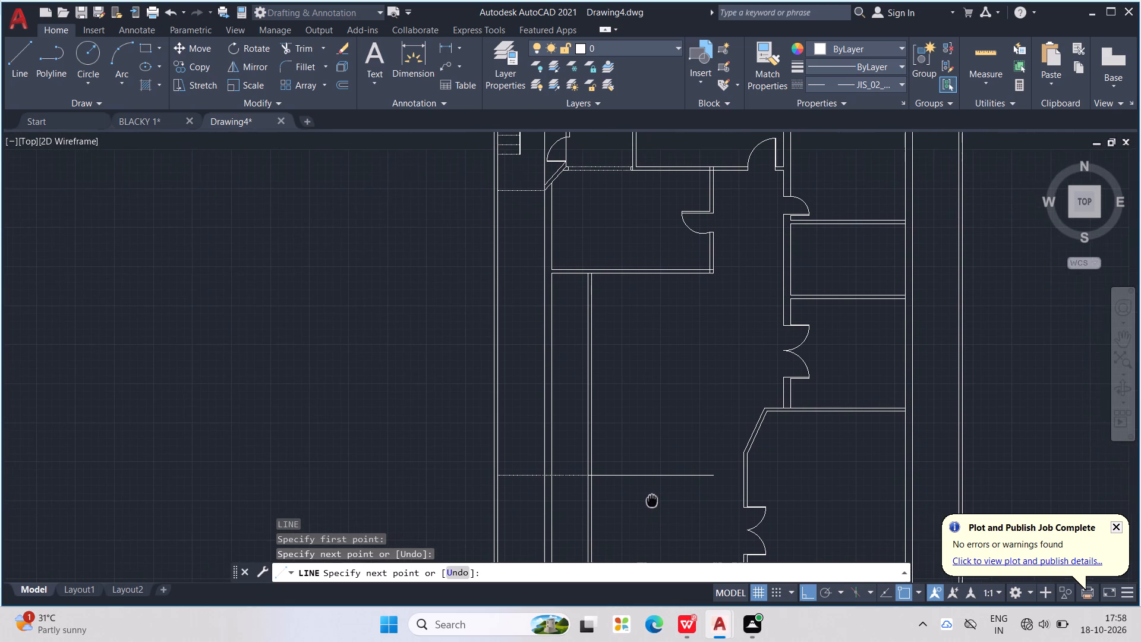
{"action": "middle_click_drag", "start_coordinate": [652, 501], "coordinate": [650, 501]}
{"action": "key", "text": "Escape"}
{"action": "key", "text": "Escape"}
{"action": "key", "text": "Escape"}
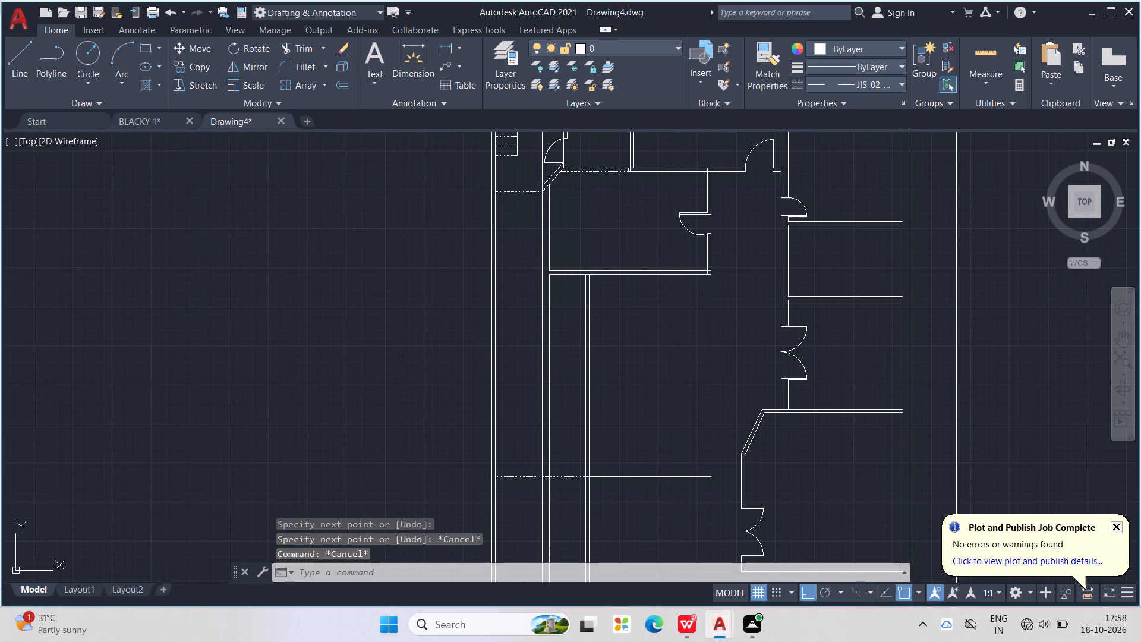
{"action": "key", "text": "Escape"}
{"action": "key", "text": "Escape"}
{"action": "key", "text": "Escape"}
{"action": "key", "text": "Escape"}
{"action": "key", "text": "Escape"}
{"action": "key", "text": "Escape"}
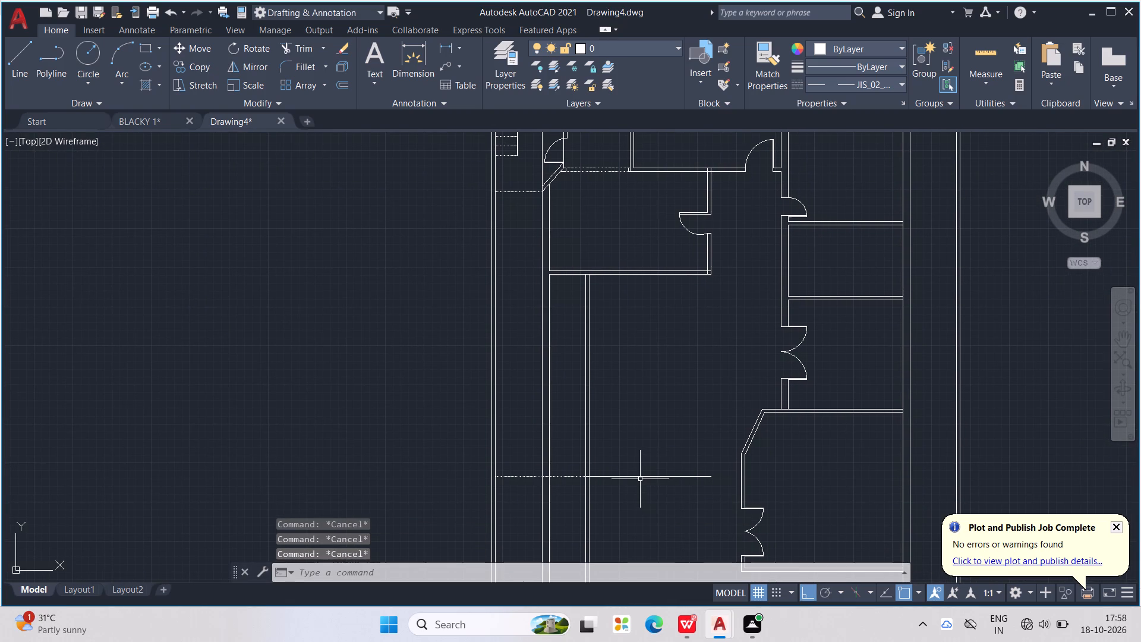
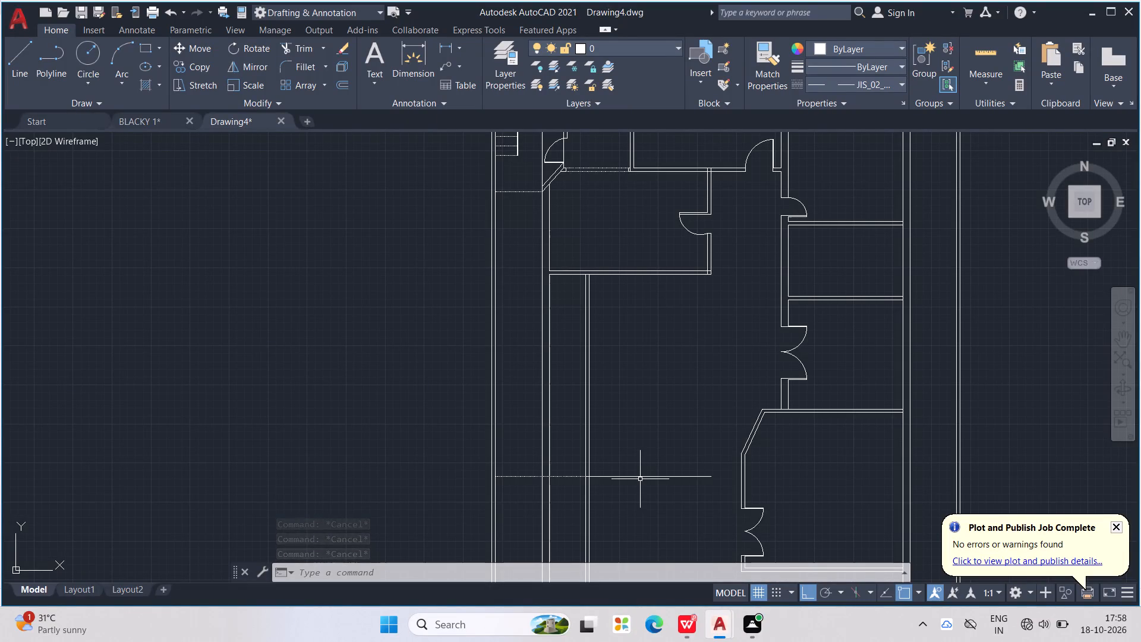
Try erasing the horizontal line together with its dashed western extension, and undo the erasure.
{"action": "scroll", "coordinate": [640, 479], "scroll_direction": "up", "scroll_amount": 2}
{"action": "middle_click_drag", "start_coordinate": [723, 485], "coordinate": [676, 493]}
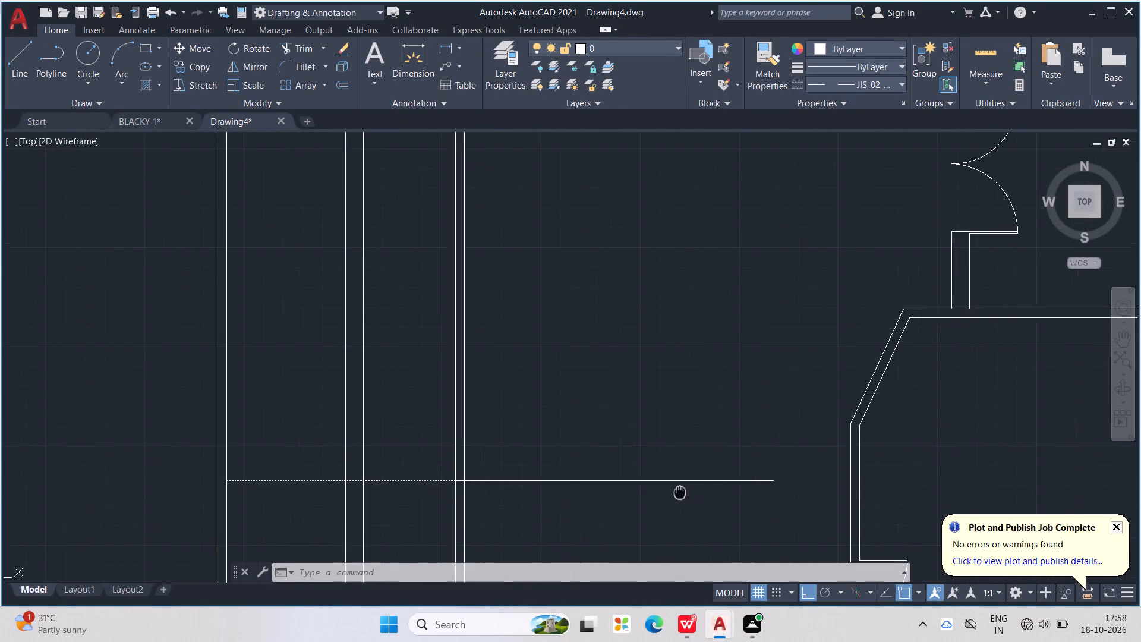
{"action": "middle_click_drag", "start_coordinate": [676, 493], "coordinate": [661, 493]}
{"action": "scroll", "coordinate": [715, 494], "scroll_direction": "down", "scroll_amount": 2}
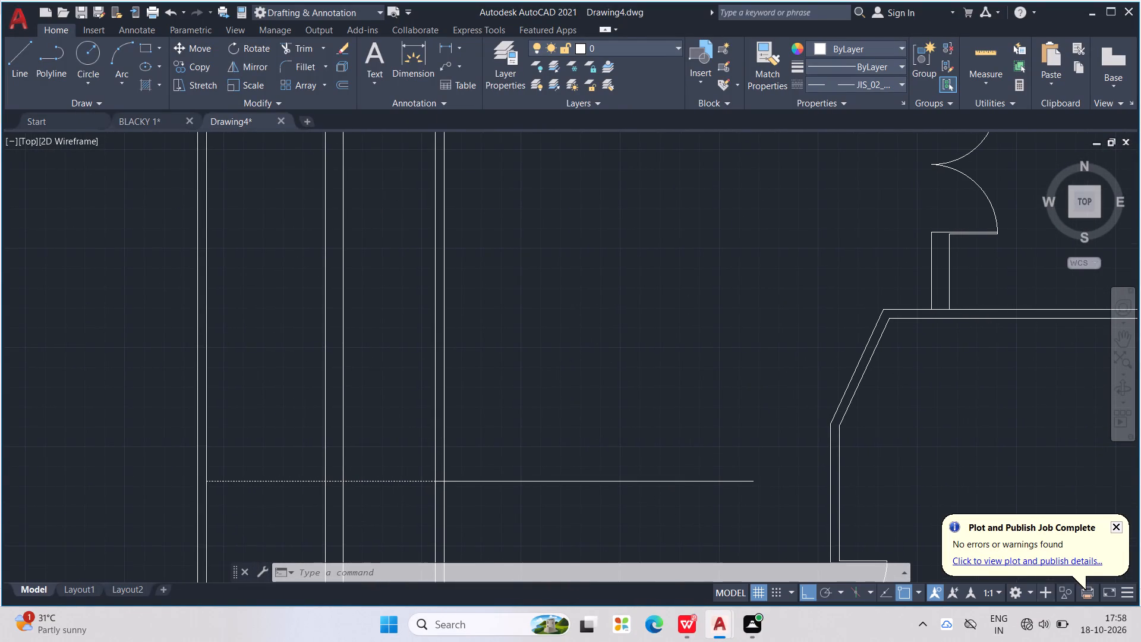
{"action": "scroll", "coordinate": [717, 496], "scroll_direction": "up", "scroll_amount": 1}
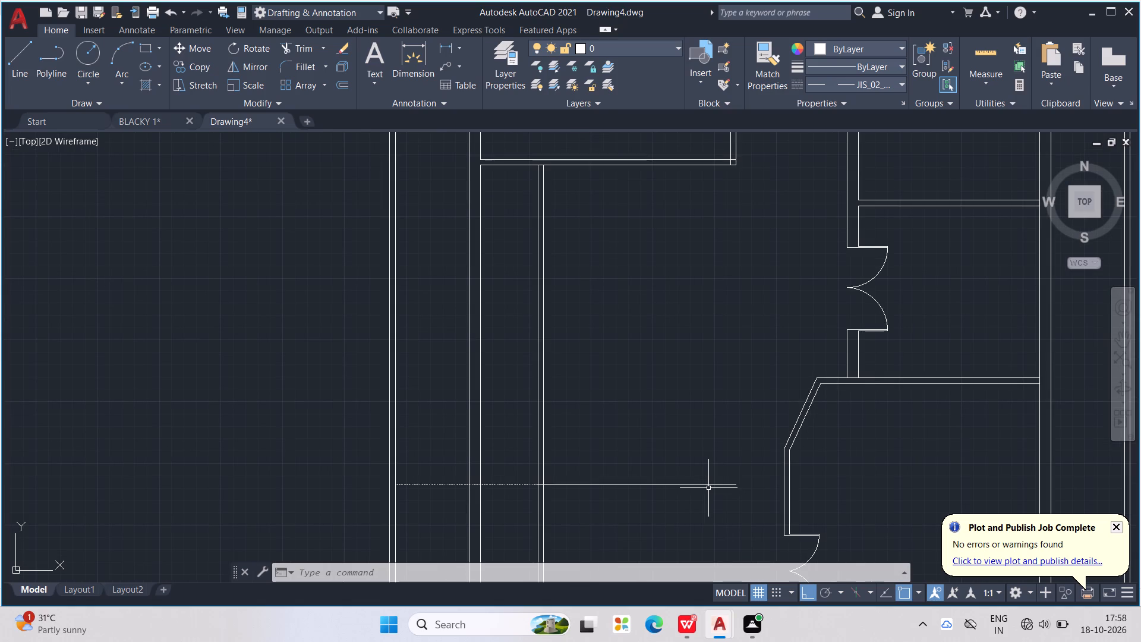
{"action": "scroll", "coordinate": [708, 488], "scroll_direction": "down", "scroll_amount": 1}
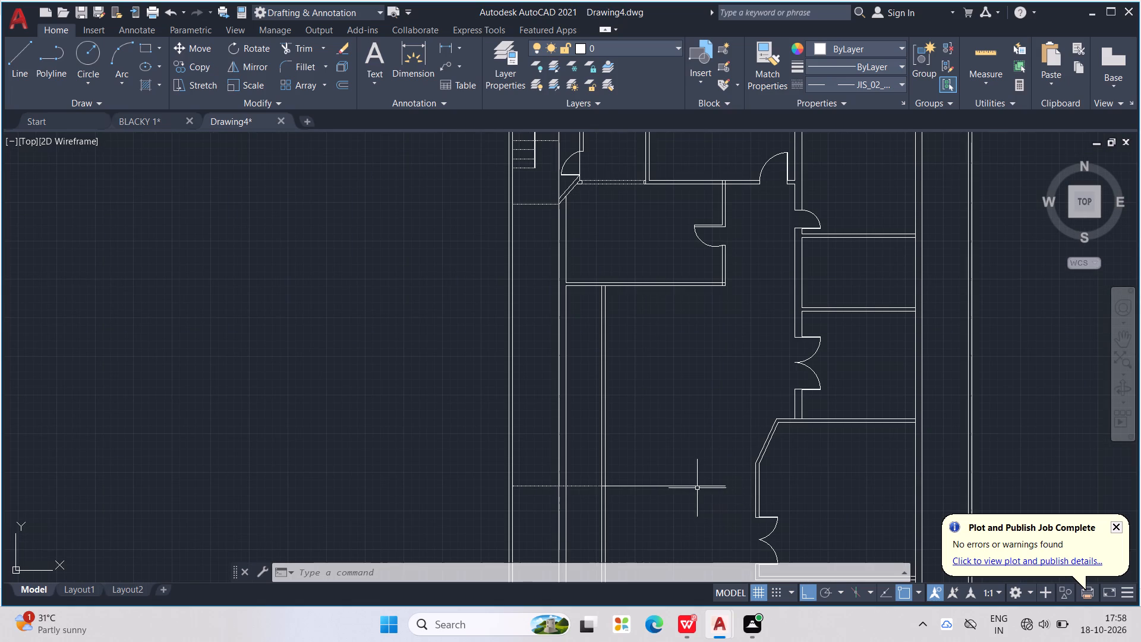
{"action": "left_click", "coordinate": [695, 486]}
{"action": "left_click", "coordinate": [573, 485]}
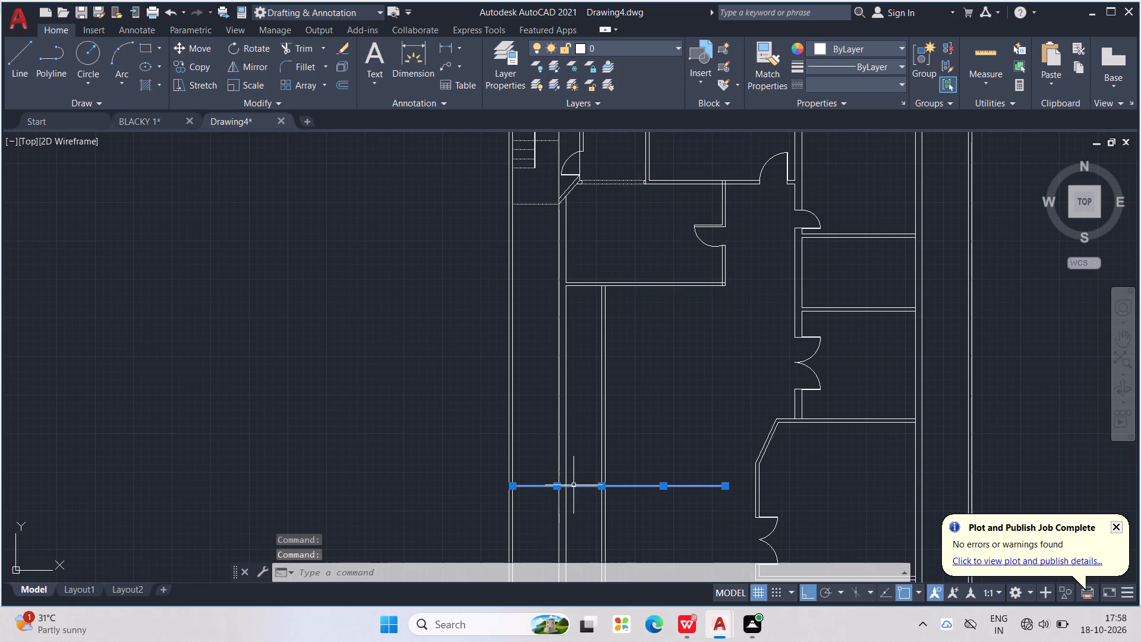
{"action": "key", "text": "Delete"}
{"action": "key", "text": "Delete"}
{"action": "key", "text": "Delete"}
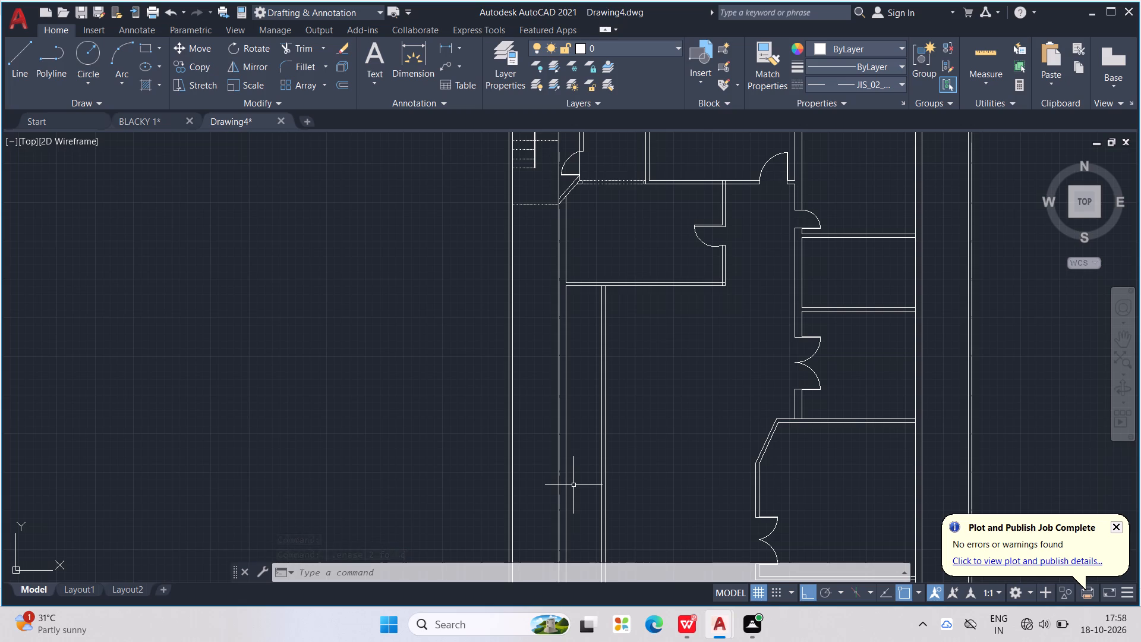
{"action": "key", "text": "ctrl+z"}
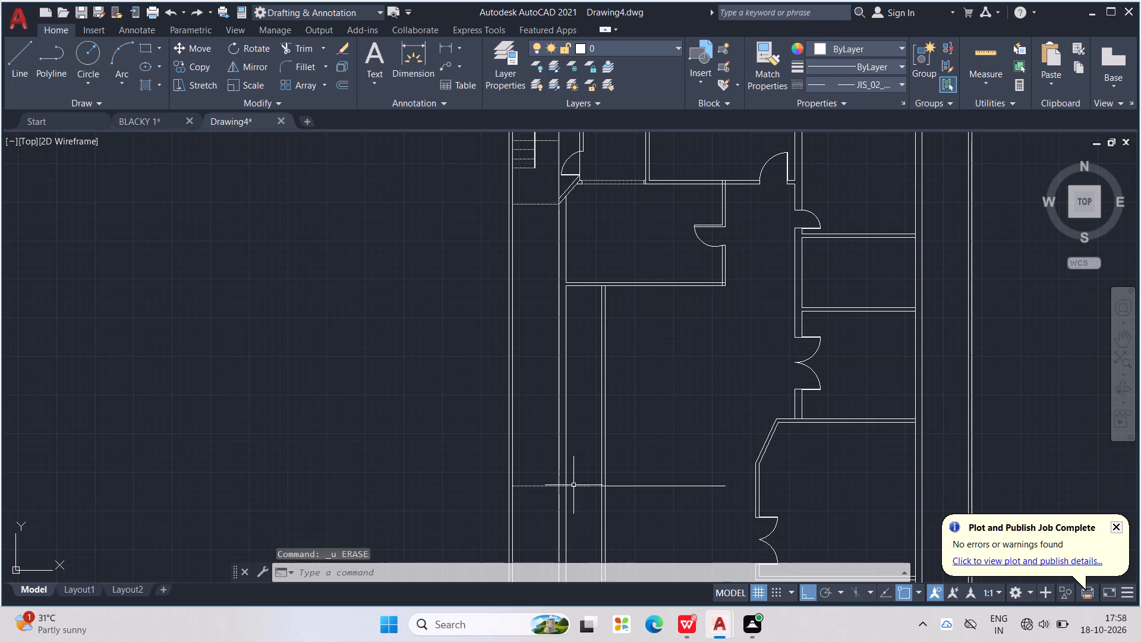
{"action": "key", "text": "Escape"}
Erase only the dashed line running from the horizontal line's west end to the west boundary wall.
{"action": "left_click", "coordinate": [576, 486]}
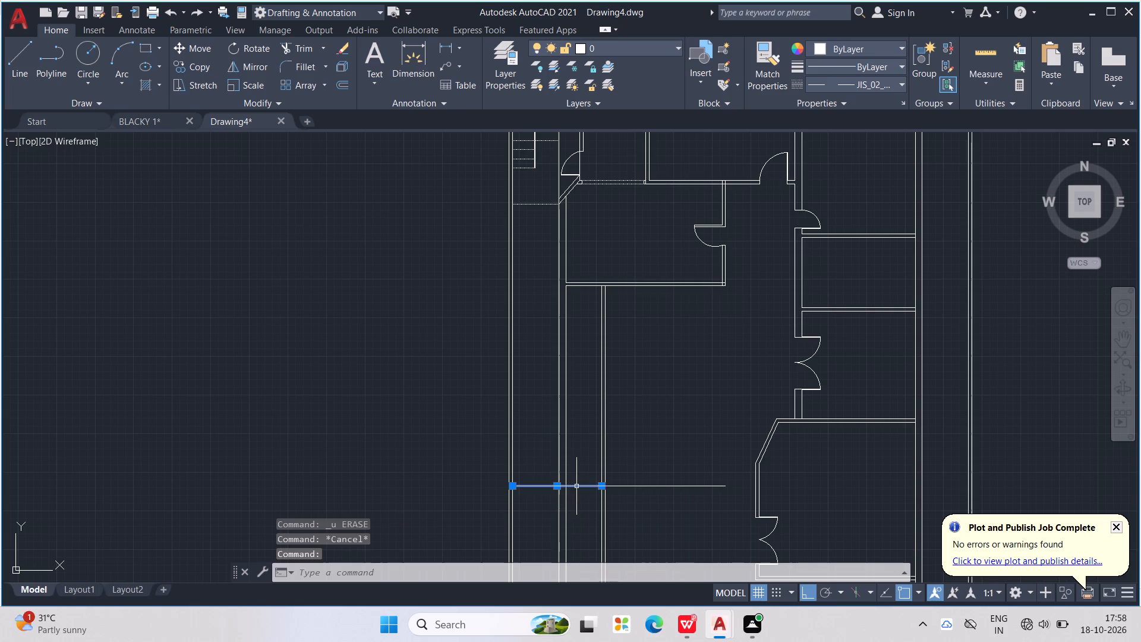
{"action": "key", "text": "Delete"}
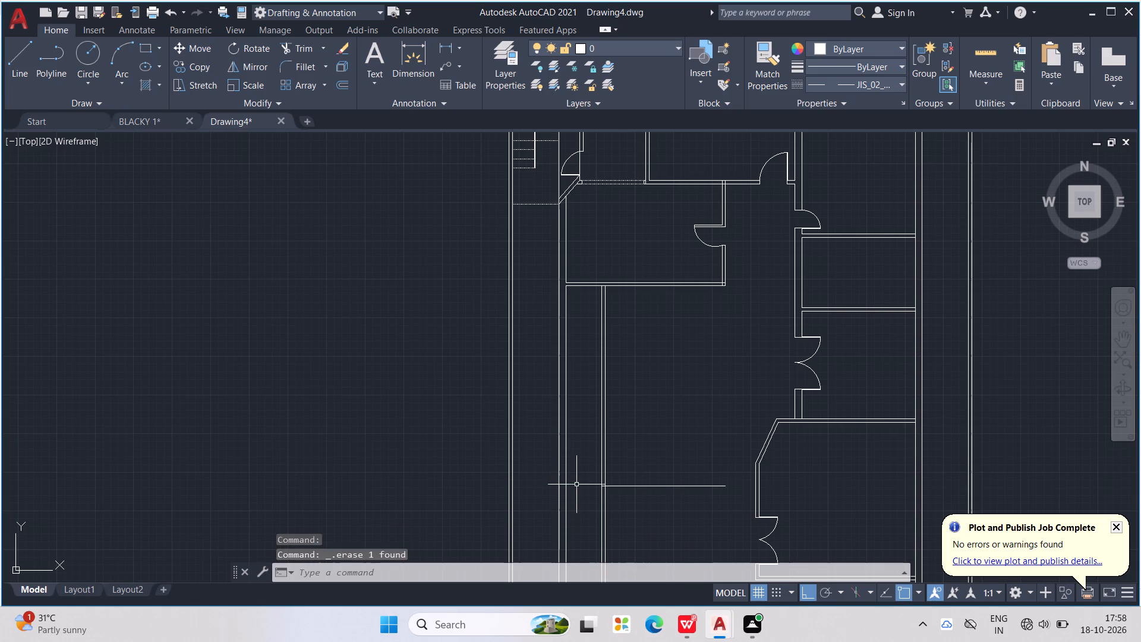
{"action": "key", "text": "Delete"}
Set the current linetype to ByLayer.
{"action": "key", "text": "l"}
{"action": "key", "text": "Return"}
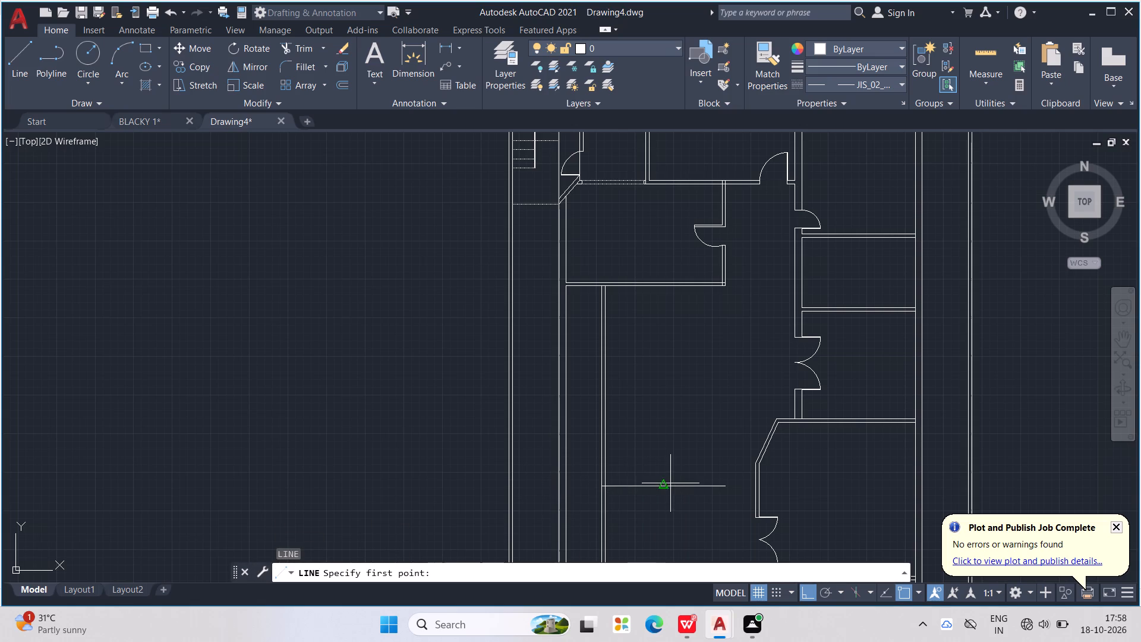
{"action": "left_click", "coordinate": [887, 82]}
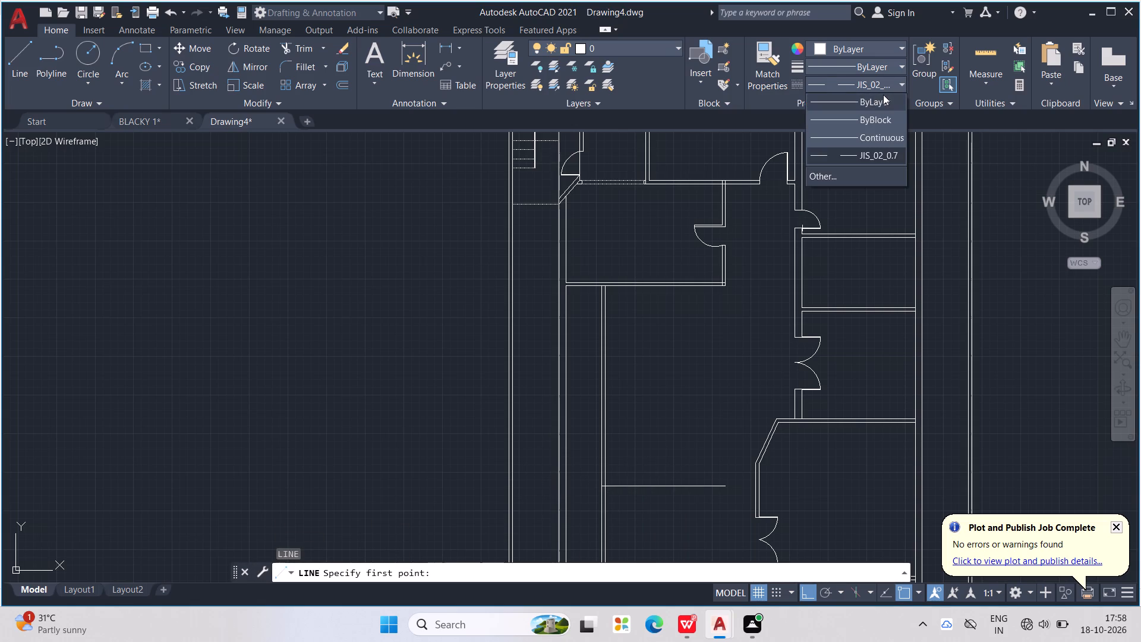
{"action": "left_click", "coordinate": [881, 100]}
{"action": "key", "text": "Escape"}
{"action": "key", "text": "Escape"}
{"action": "key", "text": "Escape"}
{"action": "key", "text": "Escape"}
{"action": "key", "text": "Escape"}
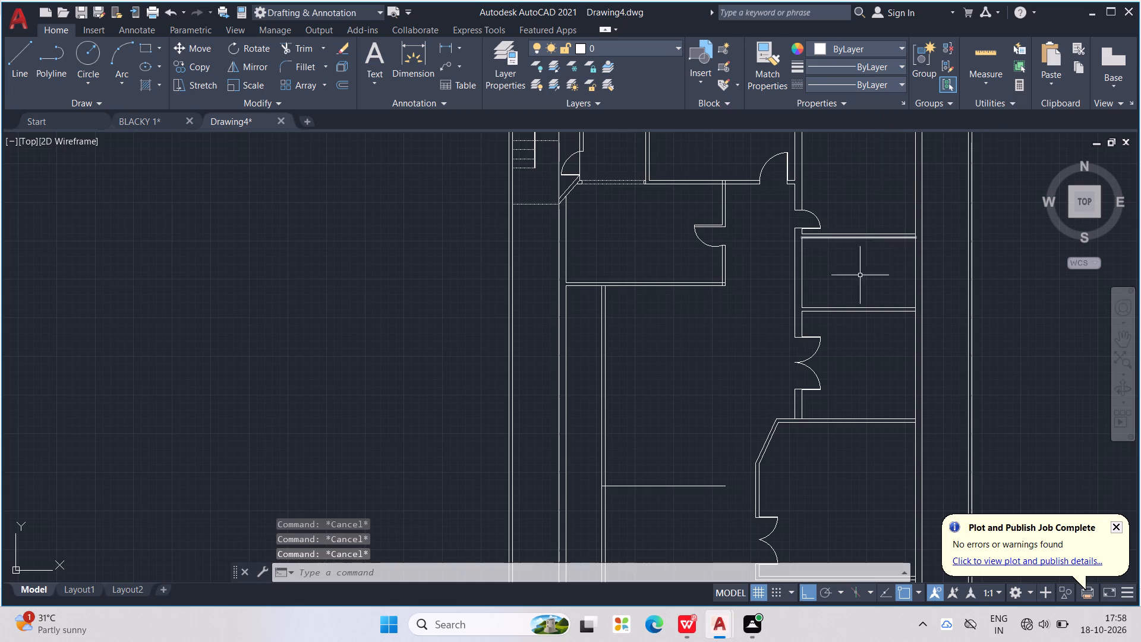
Draw a line from the horizontal line's east end to the angled-corner room's west wall, and back to the 4.5" vertical wall's west face.
{"action": "key", "text": "l"}
{"action": "key", "text": "Return"}
{"action": "scroll", "coordinate": [718, 483], "scroll_direction": "up", "scroll_amount": 2}
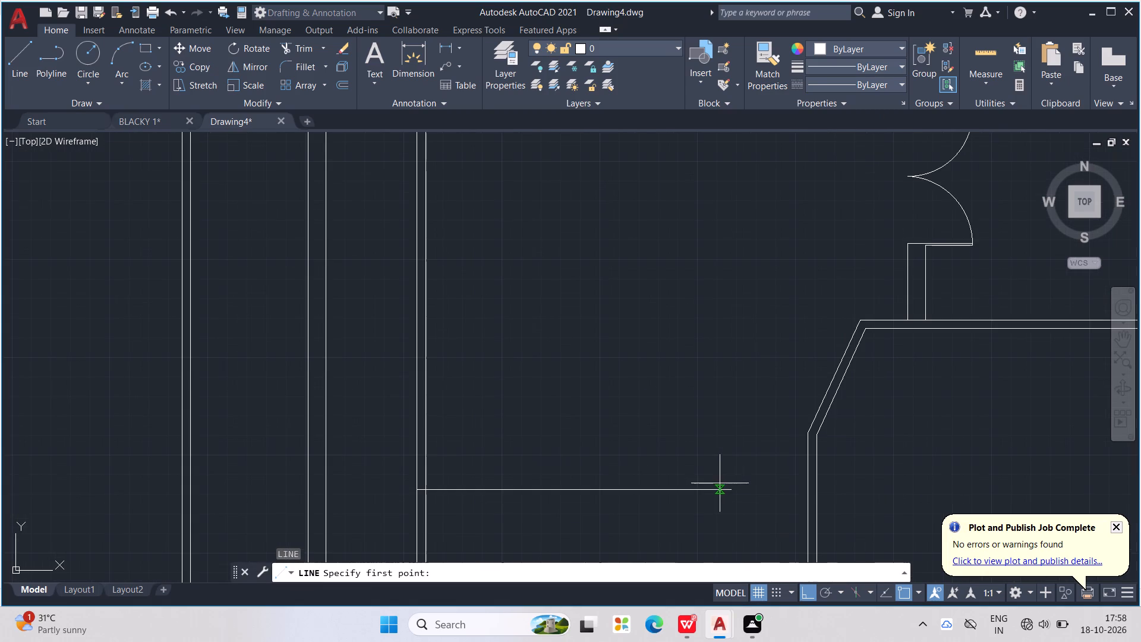
{"action": "left_click", "coordinate": [727, 488]}
{"action": "left_click", "coordinate": [811, 493]}
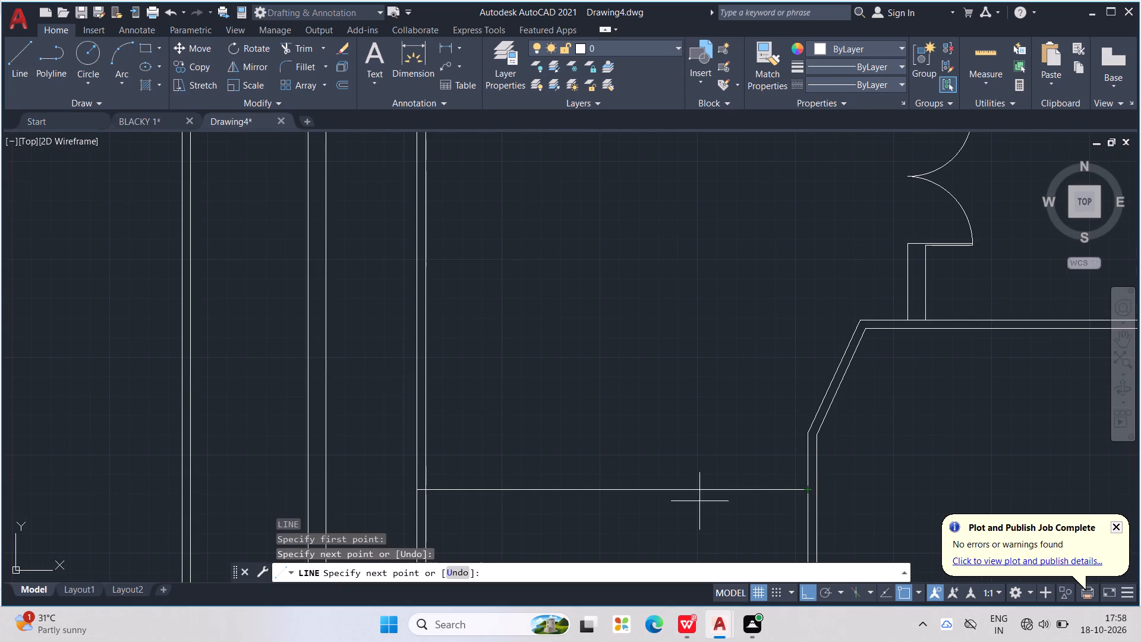
{"action": "middle_click_drag", "start_coordinate": [686, 490], "coordinate": [855, 493]}
{"action": "scroll", "coordinate": [569, 477], "scroll_direction": "down", "scroll_amount": 1}
{"action": "middle_click_drag", "start_coordinate": [595, 475], "coordinate": [695, 473]}
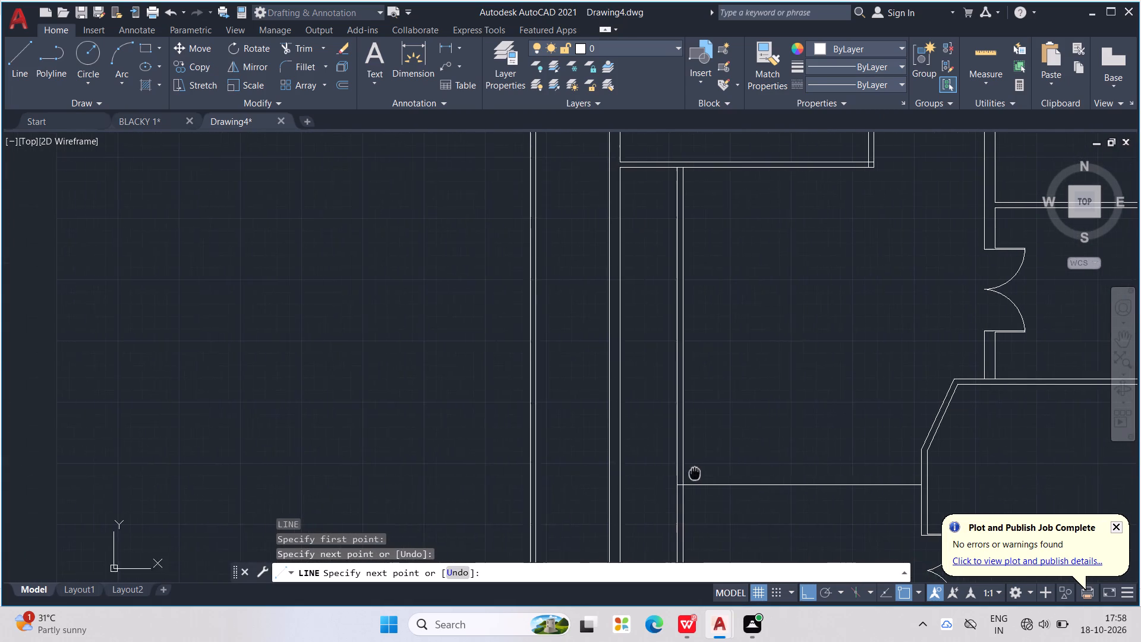
{"action": "middle_click_drag", "start_coordinate": [695, 473], "coordinate": [701, 473]}
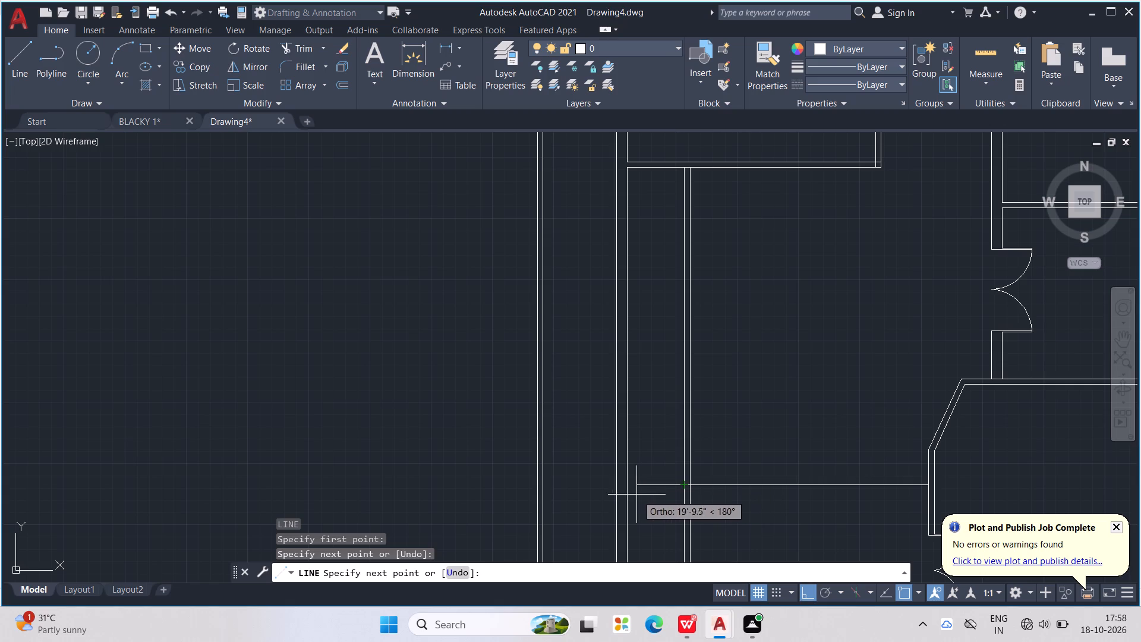
{"action": "left_click", "coordinate": [687, 484]}
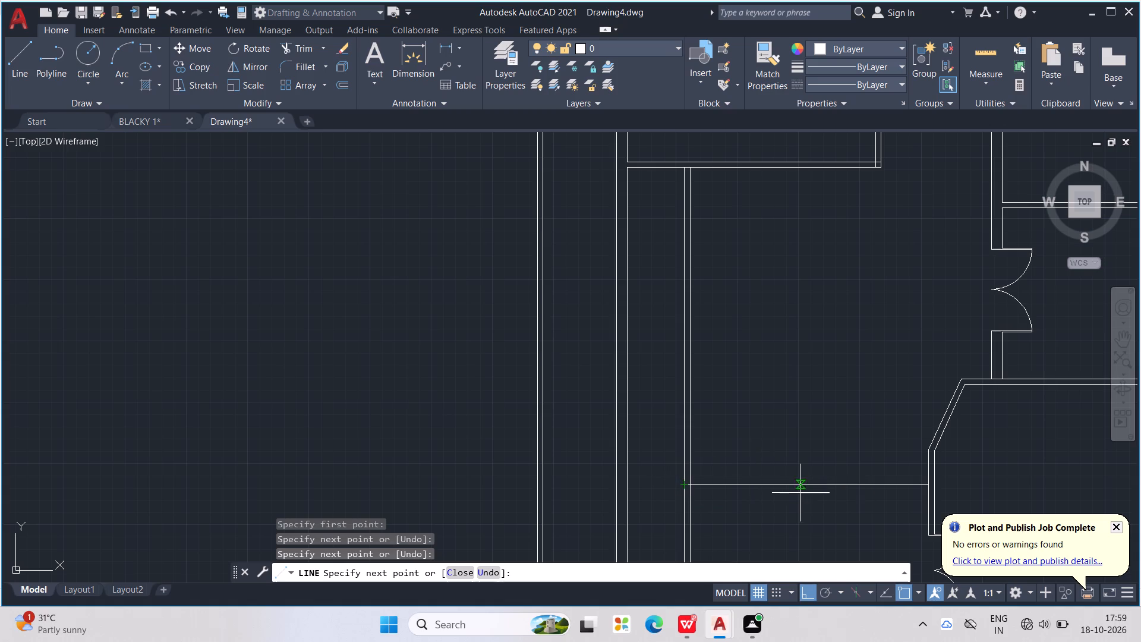
{"action": "key", "text": "Escape"}
{"action": "key", "text": "Escape"}
{"action": "key", "text": "Escape"}
{"action": "key", "text": "Escape"}
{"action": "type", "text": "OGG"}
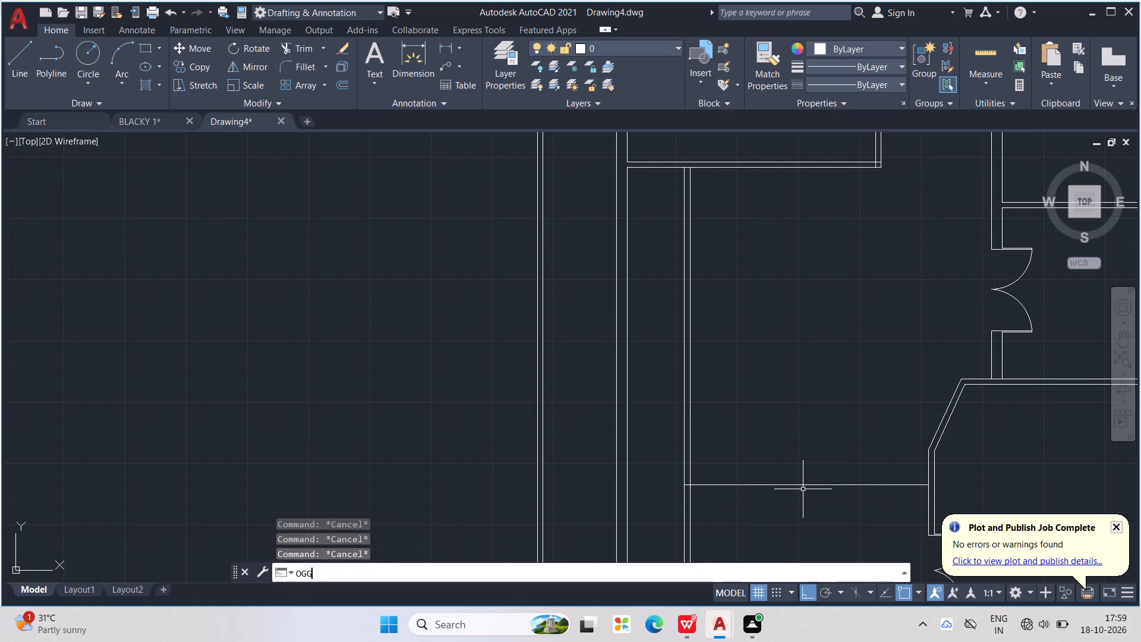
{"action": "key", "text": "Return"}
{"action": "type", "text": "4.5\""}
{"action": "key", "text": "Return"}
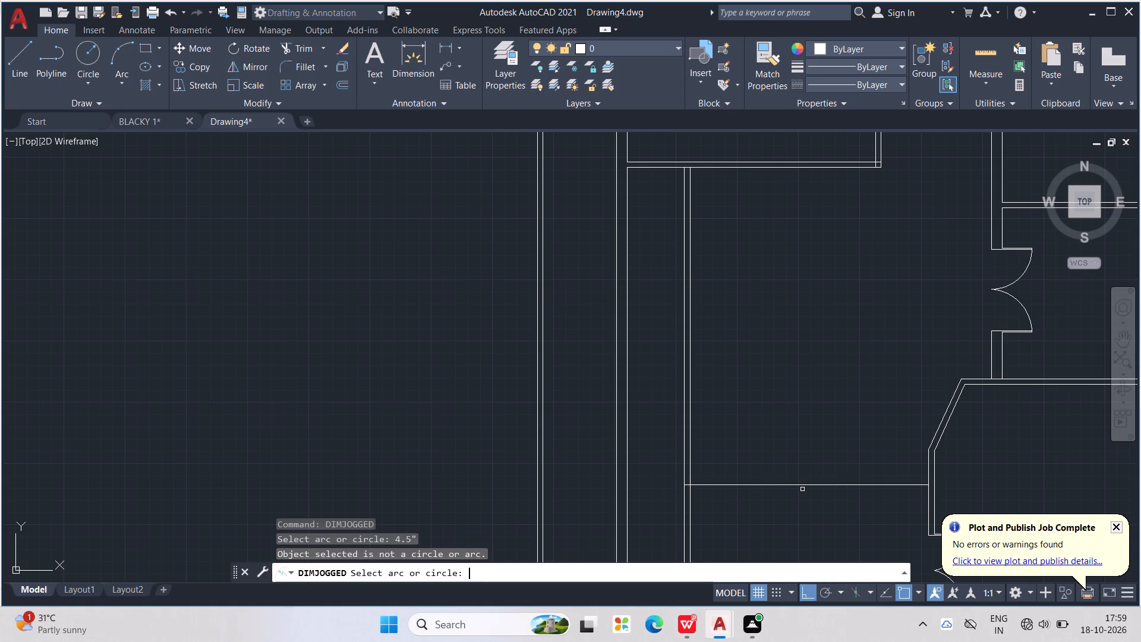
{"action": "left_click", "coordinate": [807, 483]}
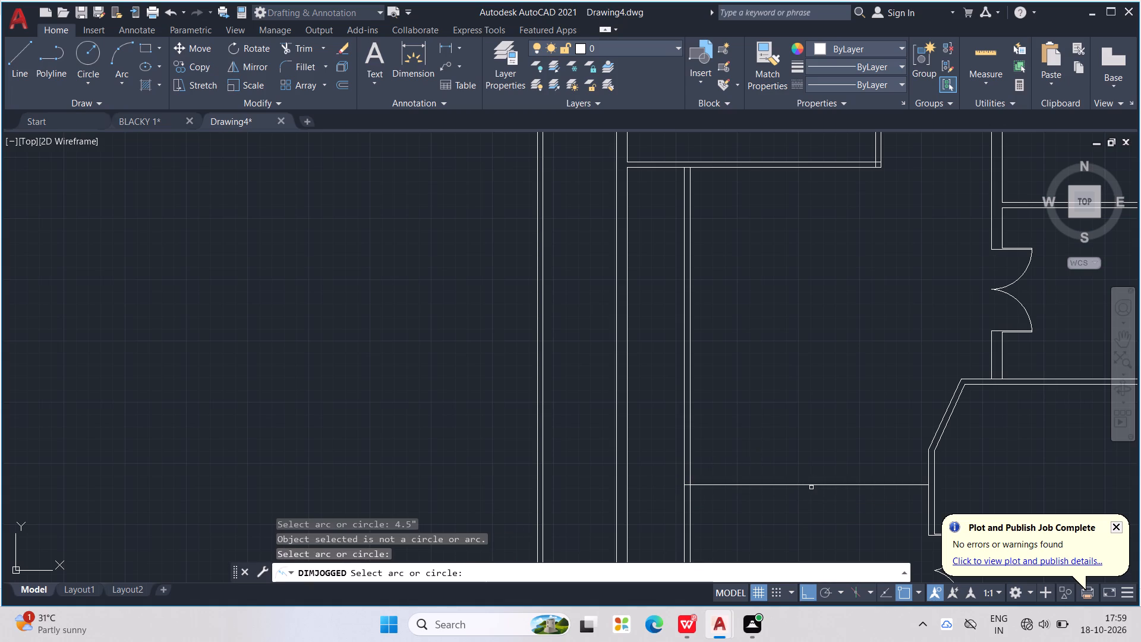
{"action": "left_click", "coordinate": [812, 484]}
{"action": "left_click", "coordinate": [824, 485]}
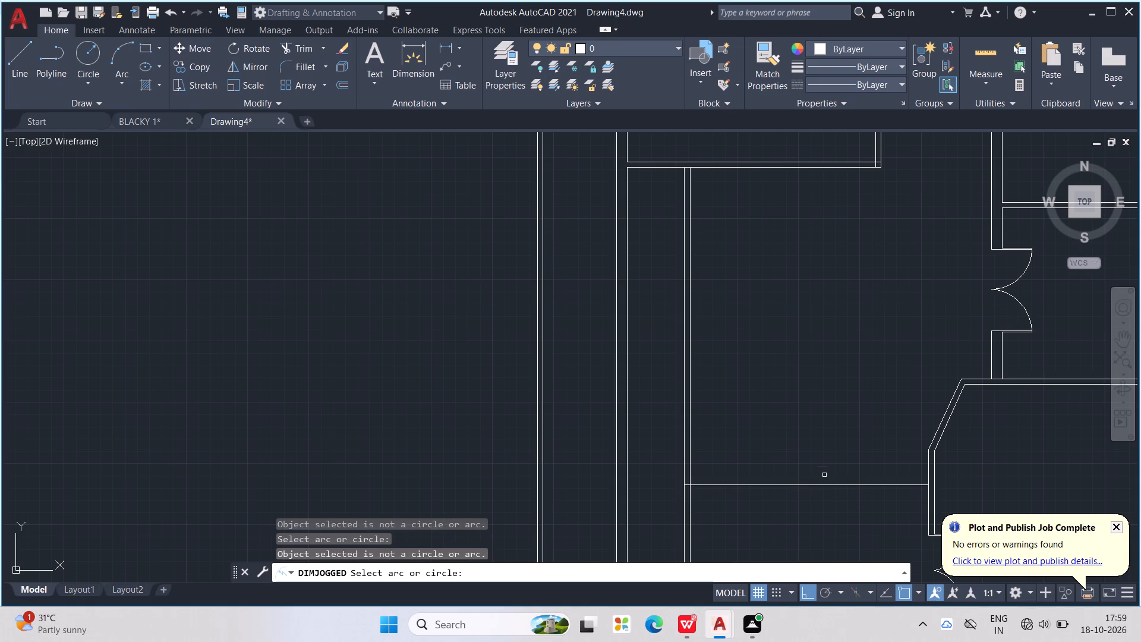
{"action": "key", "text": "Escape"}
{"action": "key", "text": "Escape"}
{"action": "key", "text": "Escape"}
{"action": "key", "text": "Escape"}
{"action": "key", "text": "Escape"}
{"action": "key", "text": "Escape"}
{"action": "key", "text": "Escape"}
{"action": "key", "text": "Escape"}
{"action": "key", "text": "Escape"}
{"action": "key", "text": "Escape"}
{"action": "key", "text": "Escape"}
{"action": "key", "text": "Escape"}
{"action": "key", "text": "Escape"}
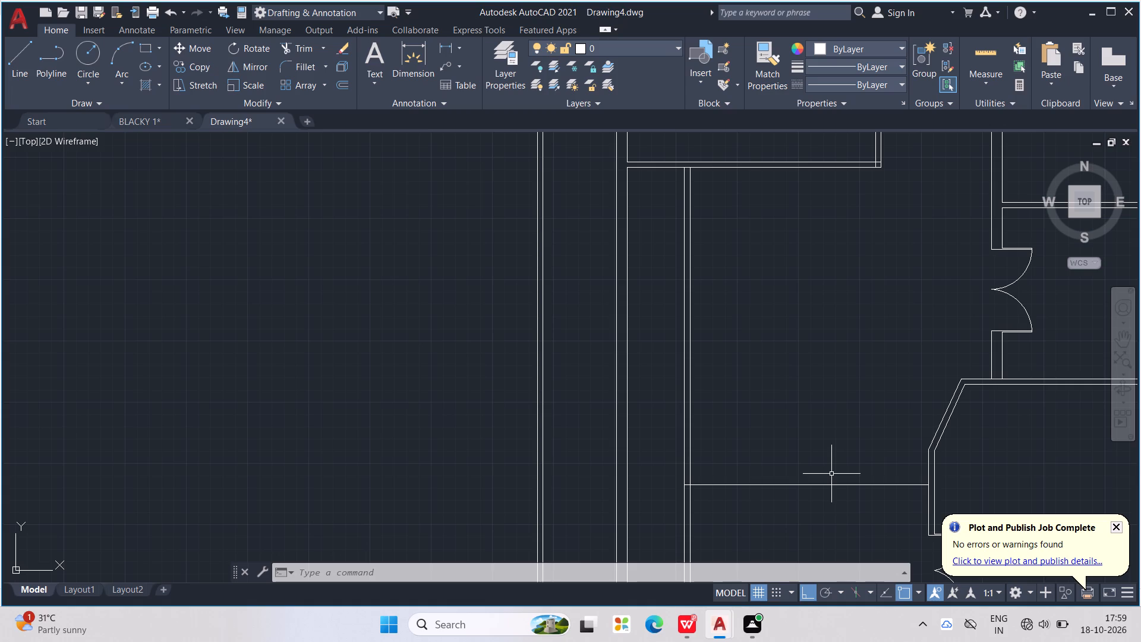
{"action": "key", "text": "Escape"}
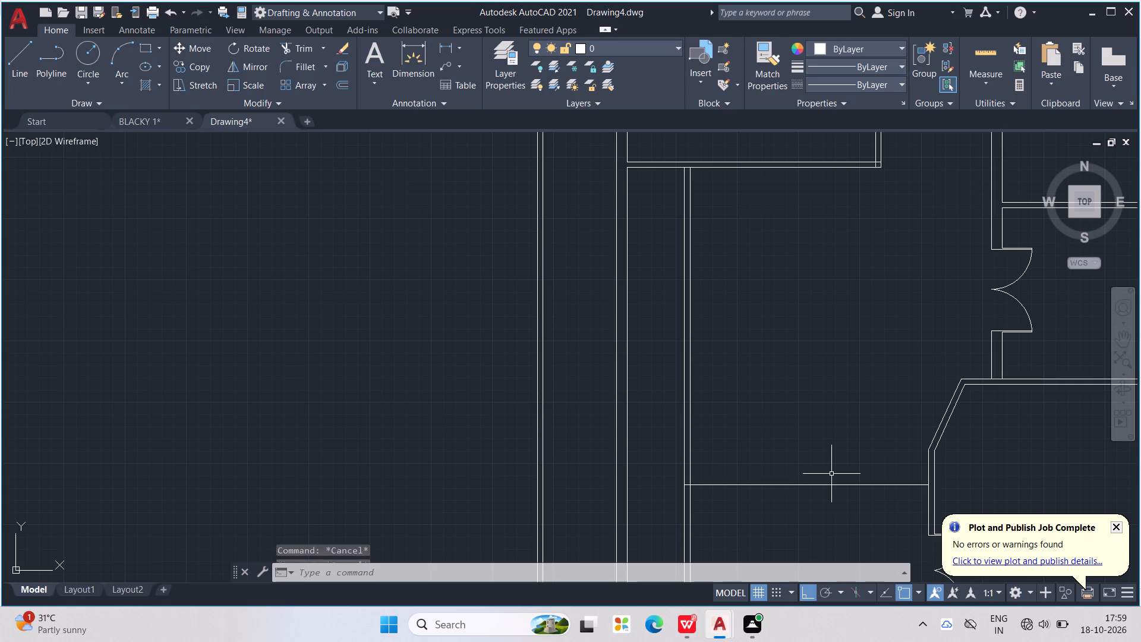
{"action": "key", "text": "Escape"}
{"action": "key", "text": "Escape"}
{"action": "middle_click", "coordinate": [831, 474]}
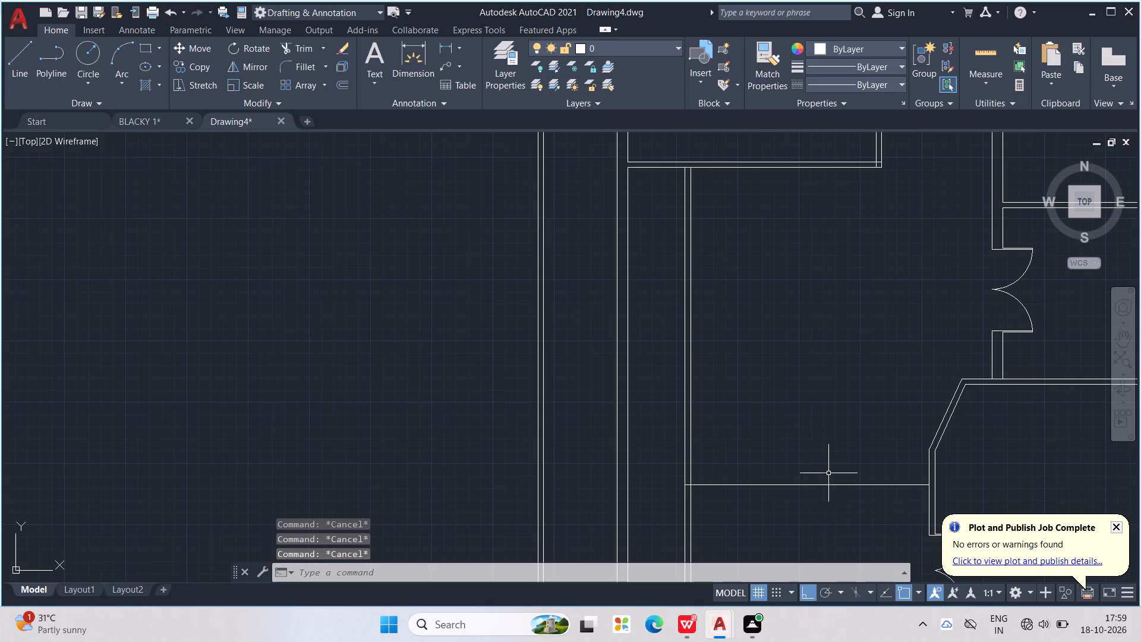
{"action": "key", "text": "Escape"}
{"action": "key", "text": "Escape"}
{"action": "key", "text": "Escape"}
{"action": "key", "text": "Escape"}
Offset the full-width horizontal line 4.5" to the north to form the wall's second face.
{"action": "type", "text": "OFF"}
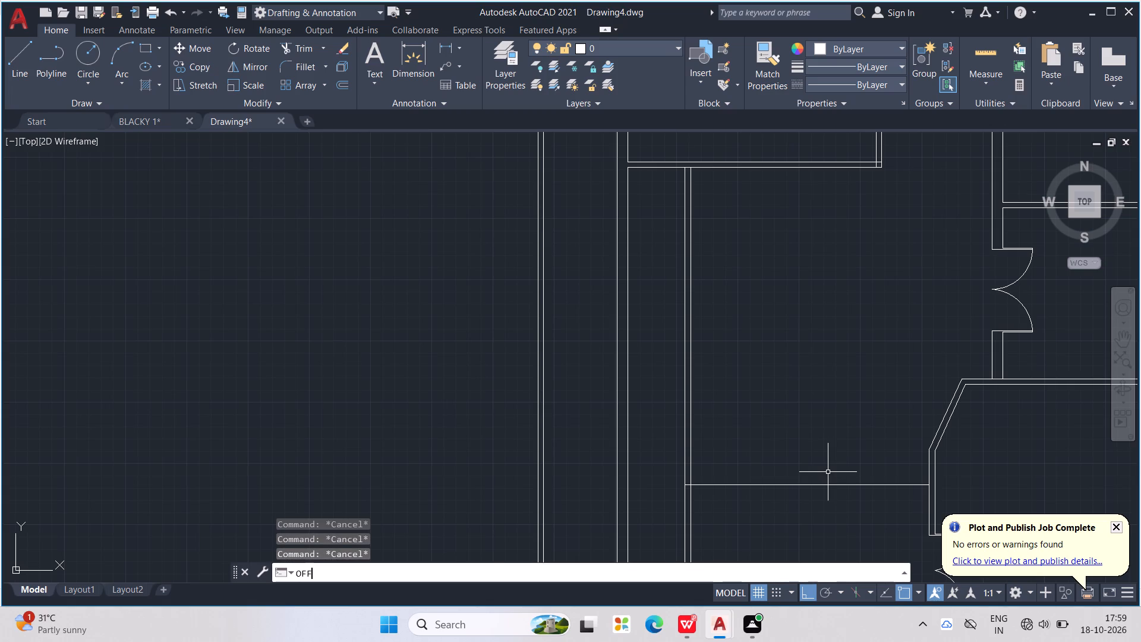
{"action": "key", "text": "Return"}
{"action": "type", "text": "4.5\""}
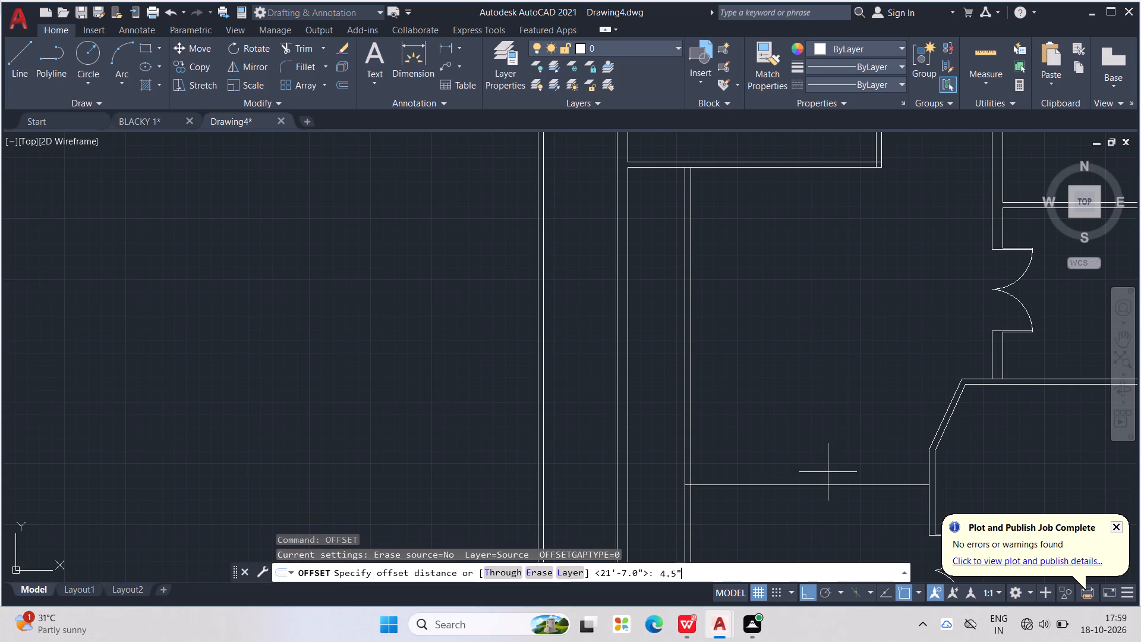
{"action": "key", "text": "Return"}
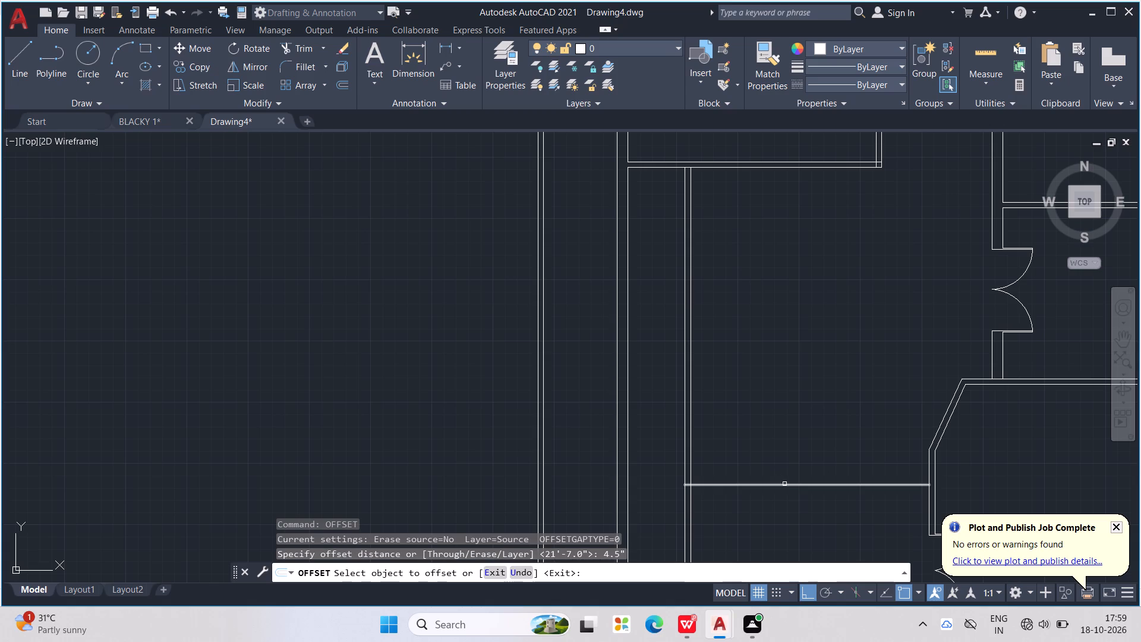
{"action": "left_click", "coordinate": [784, 484]}
{"action": "left_click", "coordinate": [789, 462]}
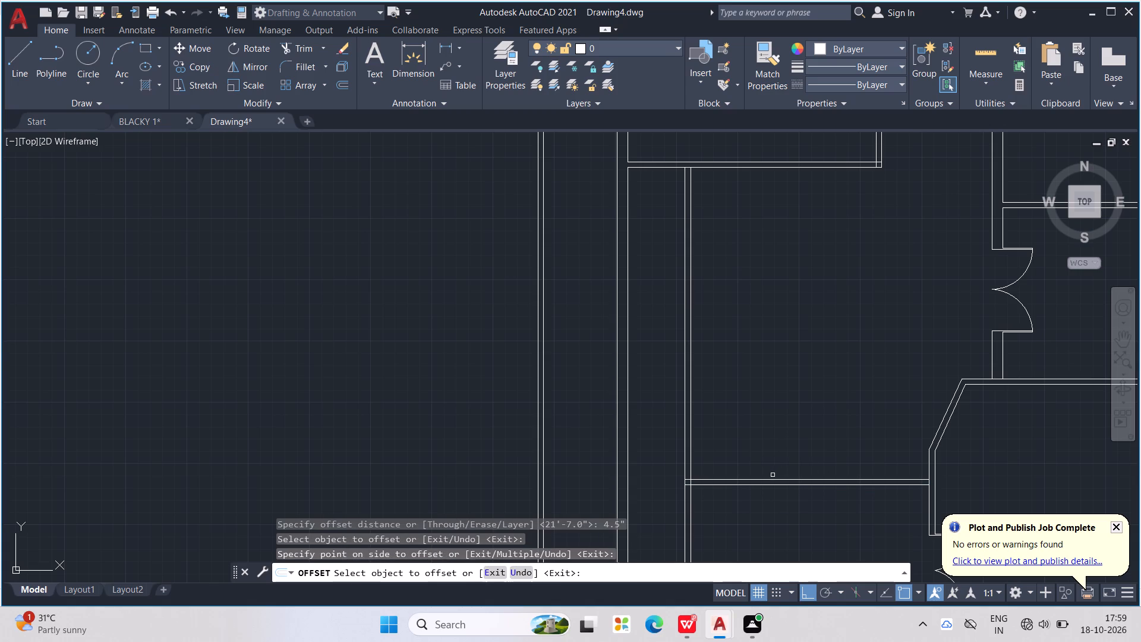
{"action": "key", "text": "Escape"}
{"action": "key", "text": "Escape"}
{"action": "key", "text": "Escape"}
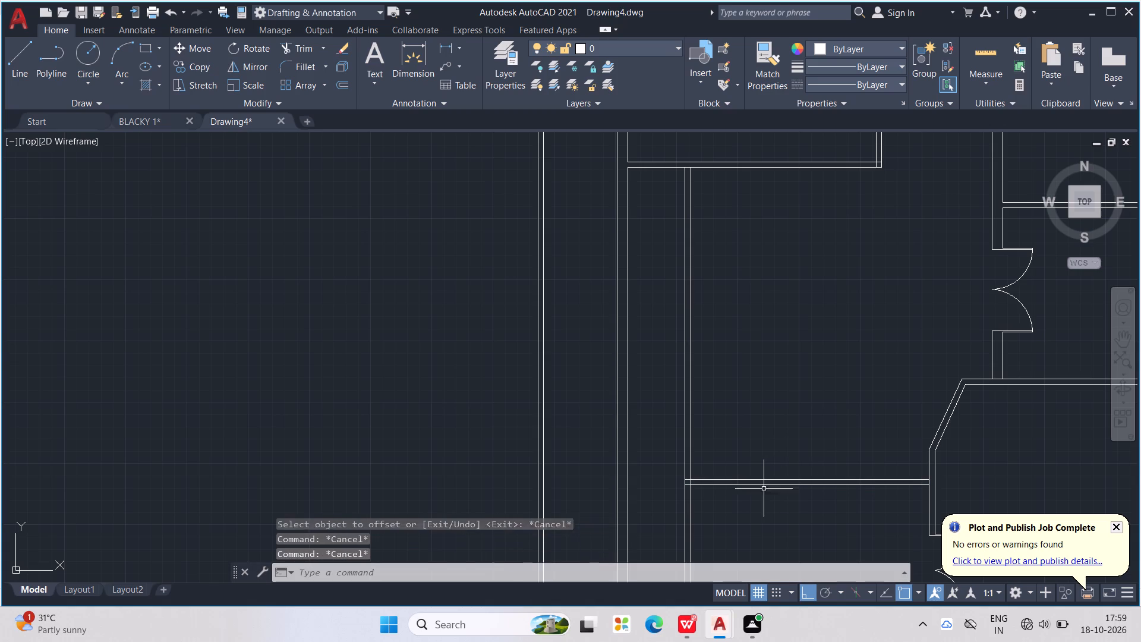
{"action": "key", "text": "Escape"}
{"action": "key", "text": "Escape"}
{"action": "key", "text": "Escape"}
{"action": "key", "text": "Escape"}
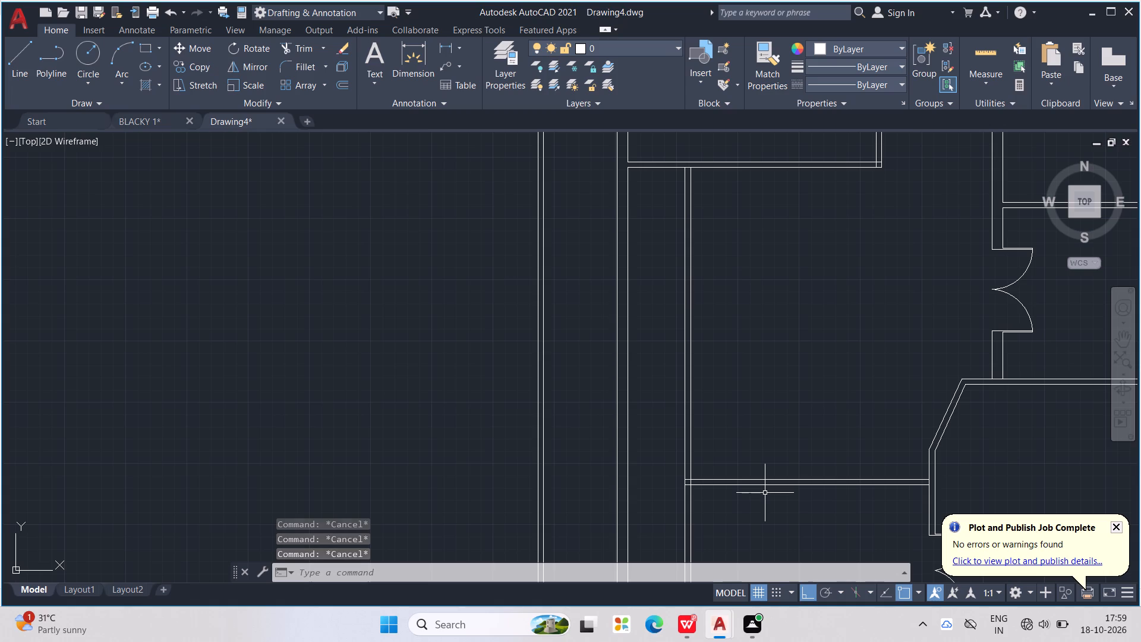
Draw the east door leaf near the new horizontal wall's east end, from its south face to 2' north of its north face, 1" wide.
{"action": "scroll", "coordinate": [764, 483], "scroll_direction": "down", "scroll_amount": 1}
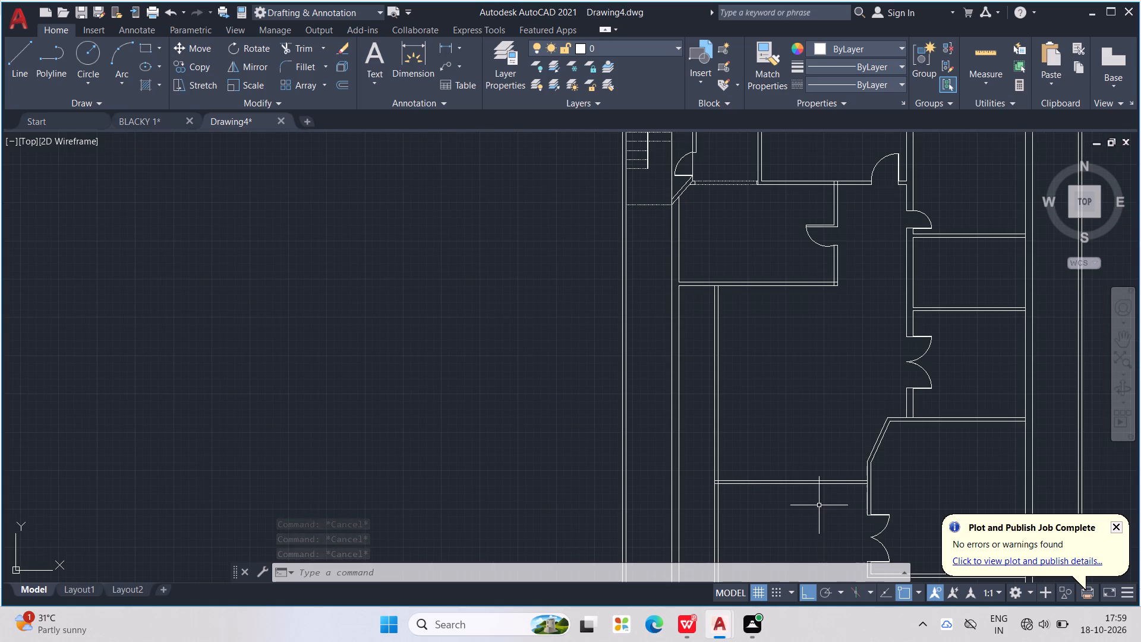
{"action": "middle_click_drag", "start_coordinate": [821, 489], "coordinate": [772, 487]}
{"action": "key", "text": "Escape"}
{"action": "key", "text": "Escape"}
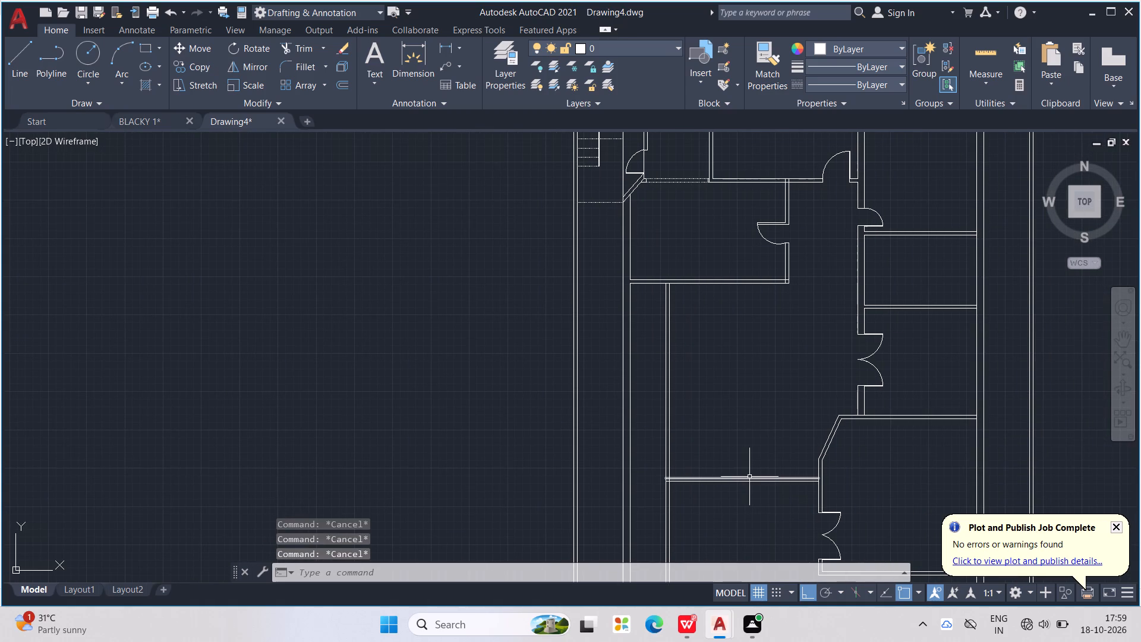
{"action": "key", "text": "l"}
{"action": "key", "text": "Return"}
{"action": "scroll", "coordinate": [802, 490], "scroll_direction": "up", "scroll_amount": 1}
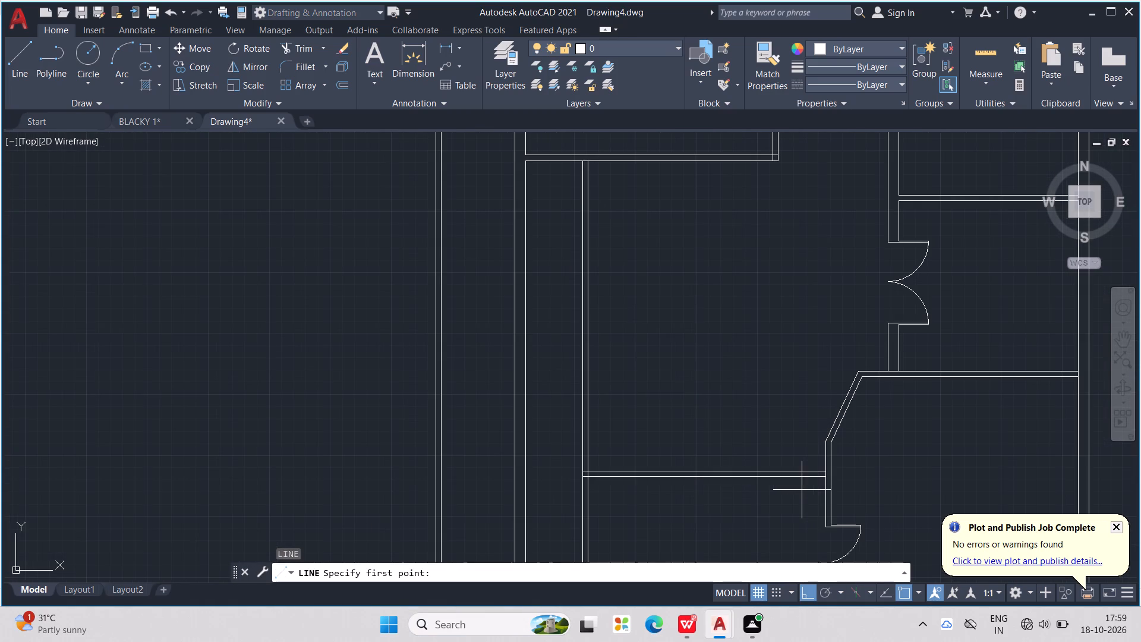
{"action": "scroll", "coordinate": [790, 479], "scroll_direction": "up", "scroll_amount": 2}
{"action": "left_click", "coordinate": [790, 479]}
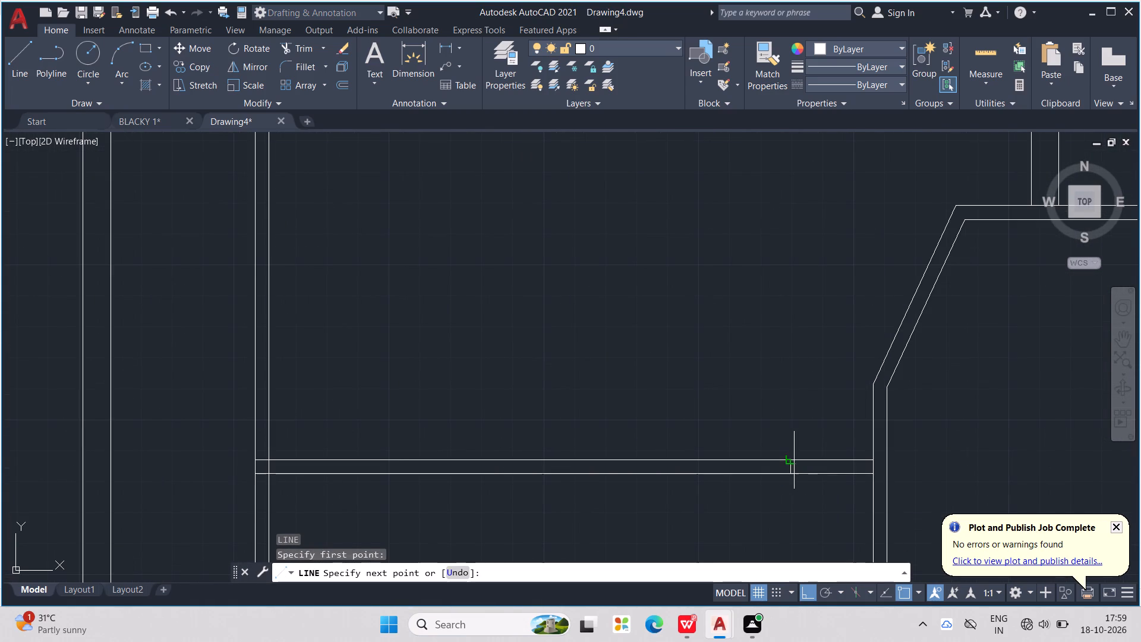
{"action": "left_click", "coordinate": [792, 460]}
{"action": "type", "text": "2'"}
{"action": "key", "text": "Return"}
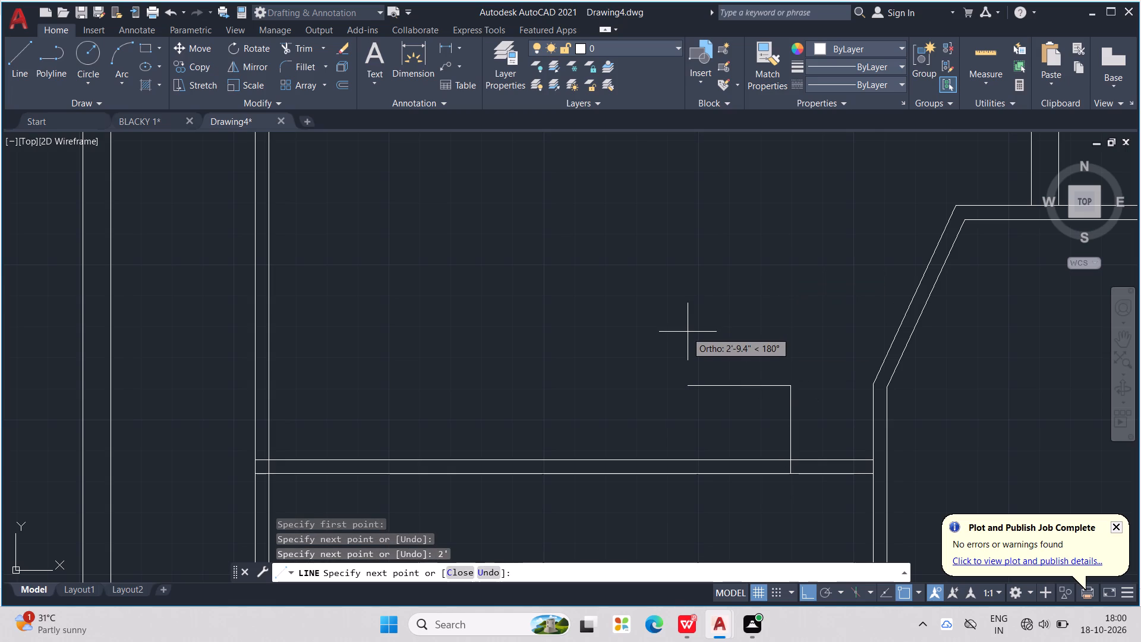
{"action": "scroll", "coordinate": [712, 325], "scroll_direction": "down", "scroll_amount": 2}
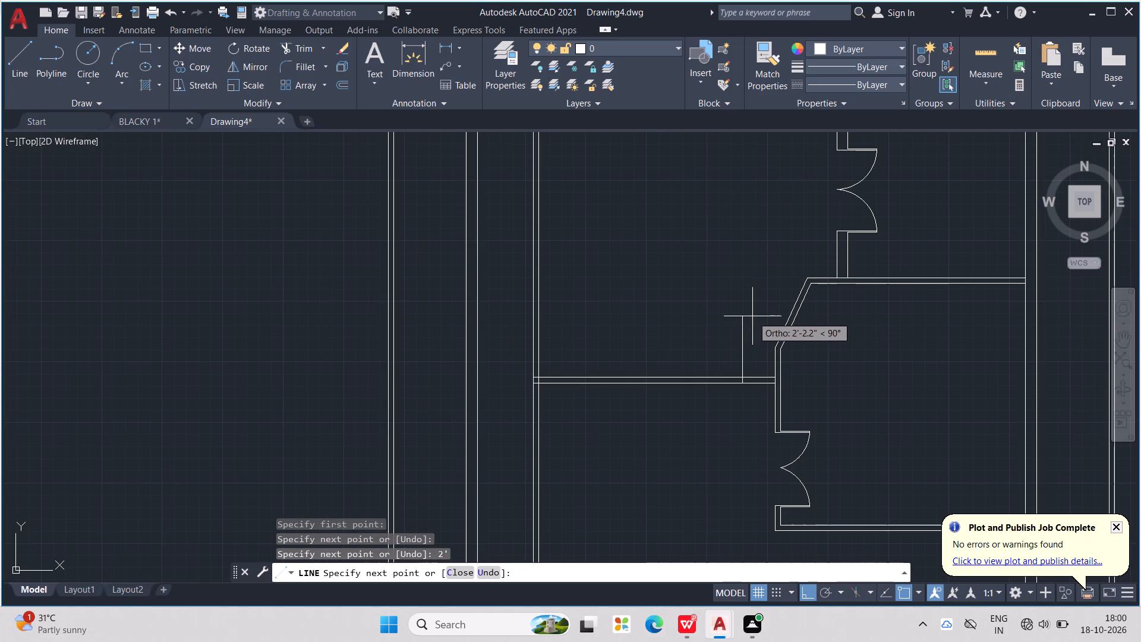
{"action": "type", "text": "1\""}
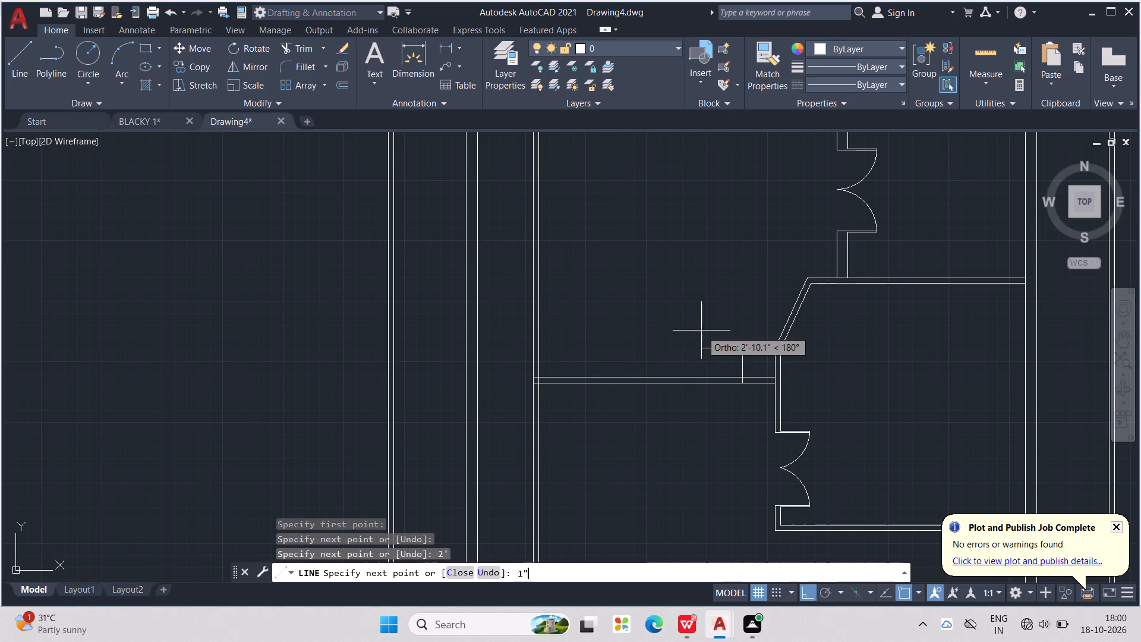
{"action": "key", "text": "Return"}
{"action": "scroll", "coordinate": [751, 382], "scroll_direction": "up", "scroll_amount": 2}
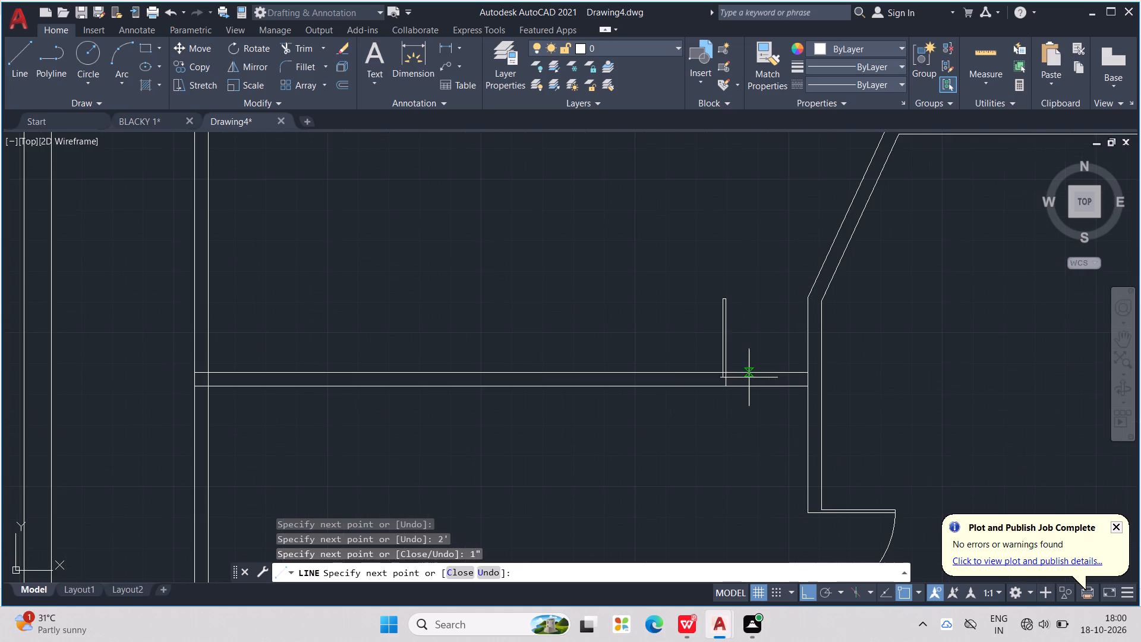
{"action": "scroll", "coordinate": [724, 386], "scroll_direction": "up", "scroll_amount": 2}
{"action": "left_click", "coordinate": [715, 393]}
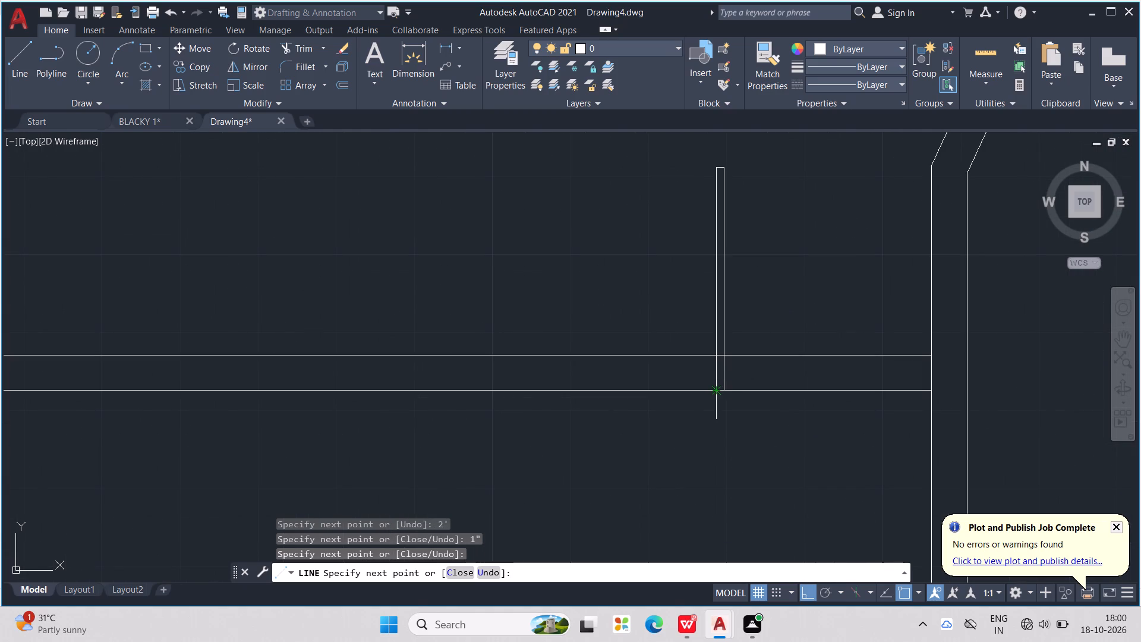
{"action": "scroll", "coordinate": [716, 392], "scroll_direction": "down", "scroll_amount": 2}
{"action": "key", "text": "Escape"}
{"action": "key", "text": "Escape"}
{"action": "key", "text": "Escape"}
{"action": "key", "text": "Escape"}
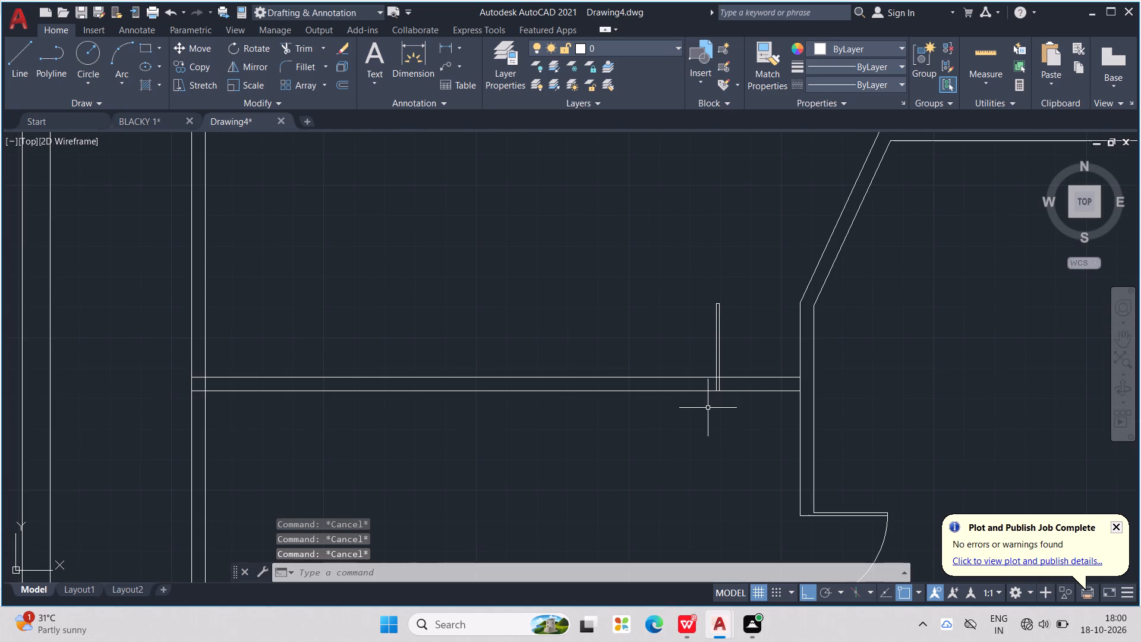
Draw a matching west door leaf on the horizontal wall, from its south face to 2' north of its north face, 1" wide.
{"action": "key", "text": "l"}
{"action": "key", "text": "Return"}
{"action": "middle_click_drag", "start_coordinate": [704, 411], "coordinate": [818, 480]}
{"action": "scroll", "coordinate": [707, 415], "scroll_direction": "down", "scroll_amount": 1}
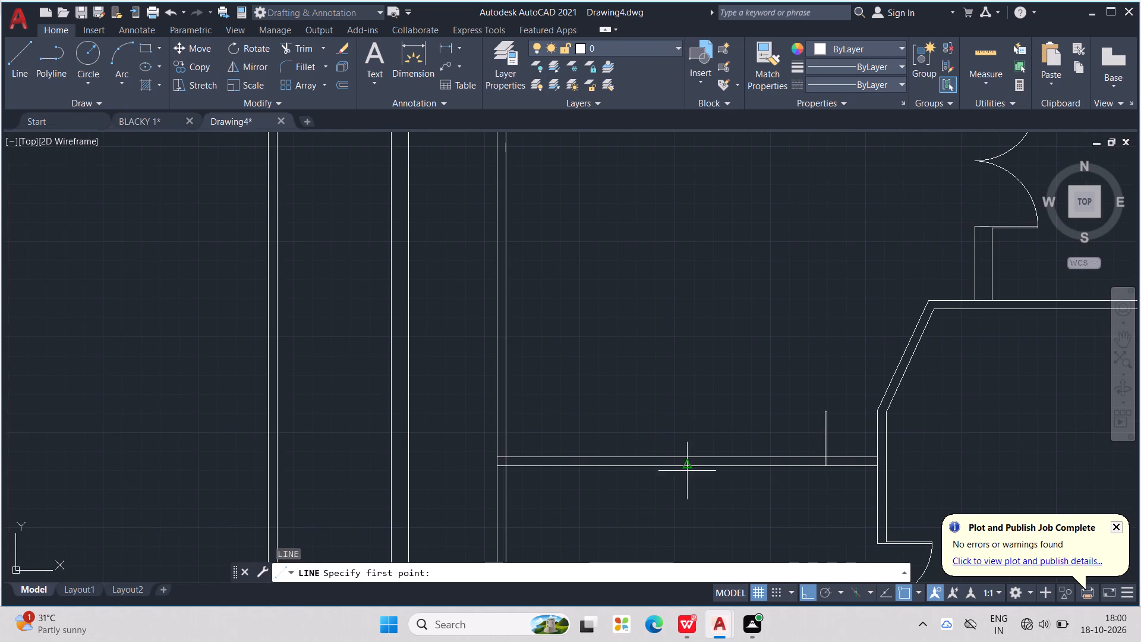
{"action": "scroll", "coordinate": [696, 476], "scroll_direction": "up", "scroll_amount": 1}
{"action": "left_click", "coordinate": [670, 460]}
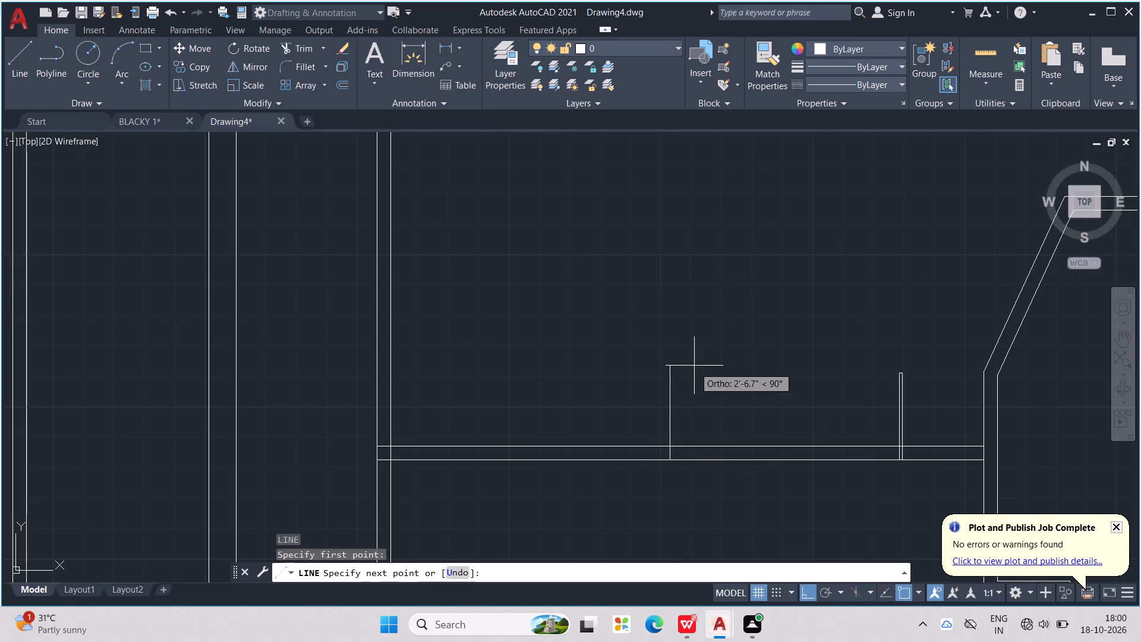
{"action": "left_click", "coordinate": [671, 443]}
{"action": "type", "text": "2'"}
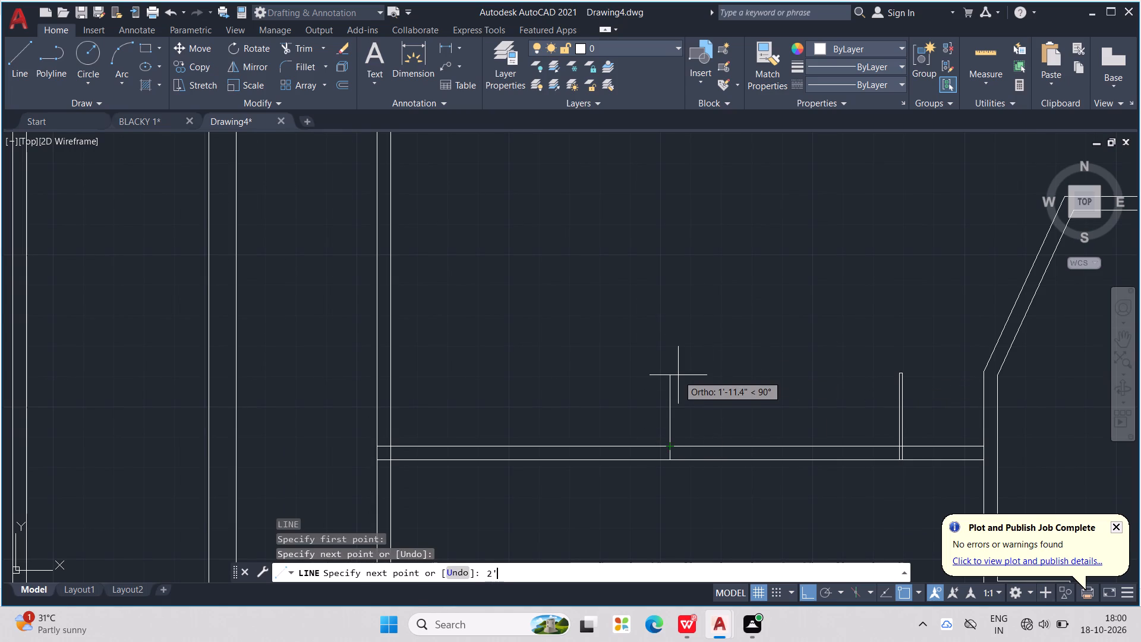
{"action": "key", "text": "Return"}
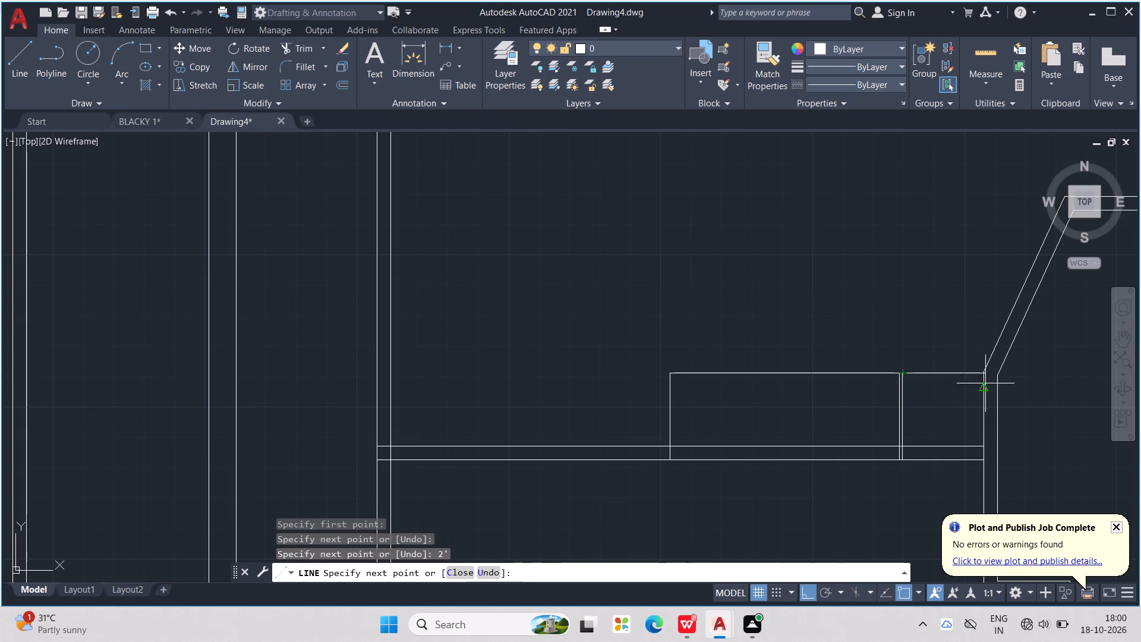
{"action": "scroll", "coordinate": [592, 389], "scroll_direction": "up", "scroll_amount": 1}
{"action": "type", "text": "1\""}
{"action": "key", "text": "Return"}
{"action": "scroll", "coordinate": [695, 488], "scroll_direction": "up", "scroll_amount": 2}
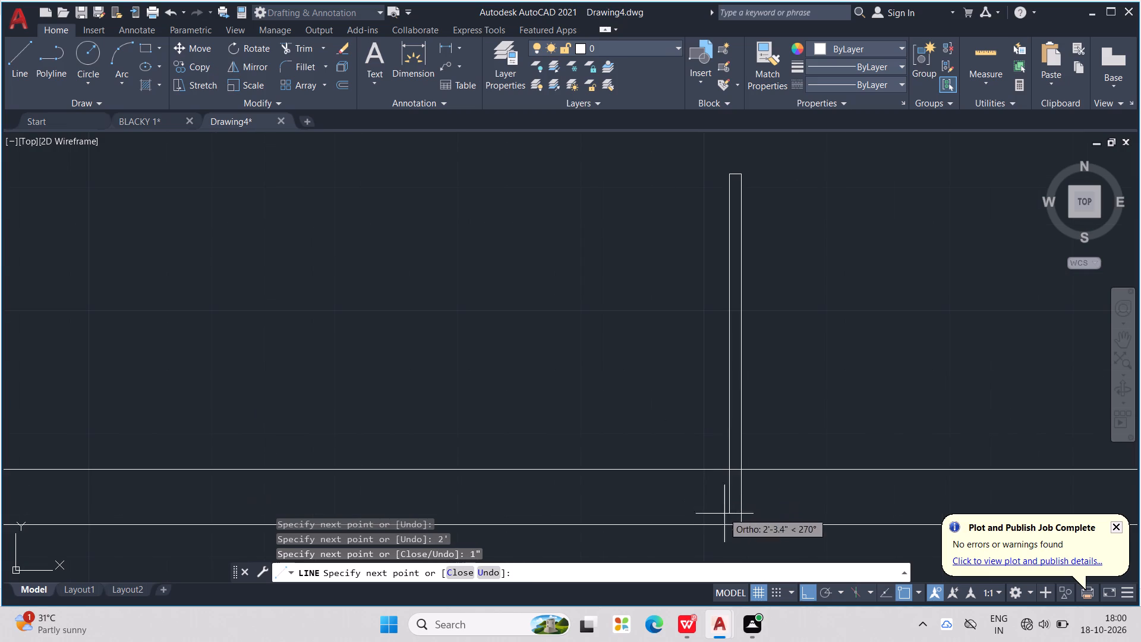
{"action": "left_click", "coordinate": [725, 524]}
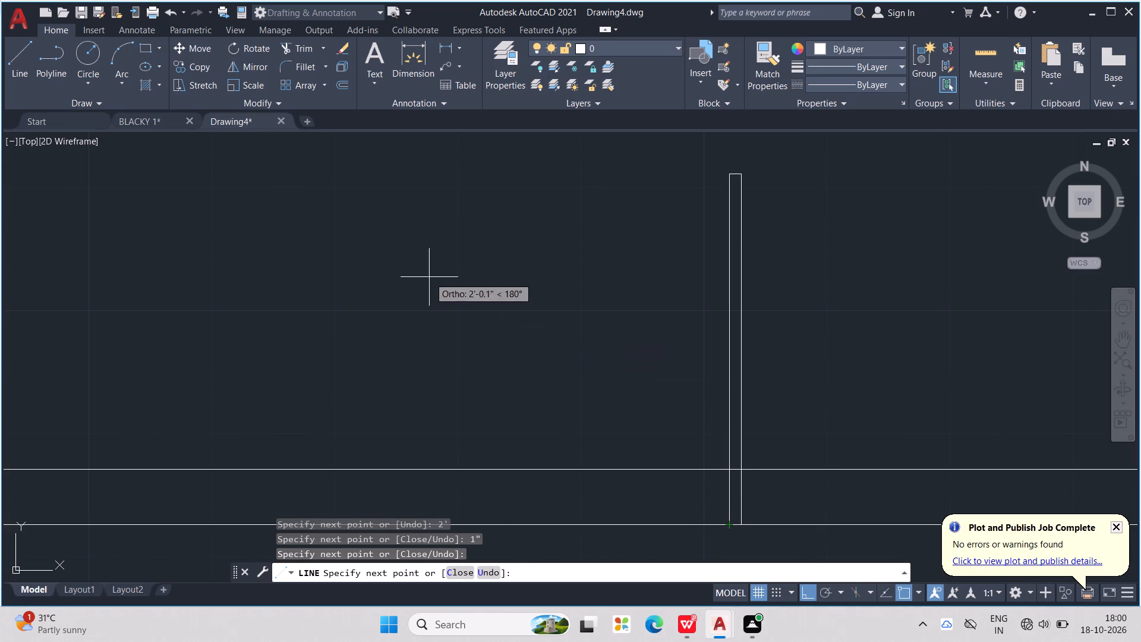
{"action": "key", "text": "Escape"}
{"action": "key", "text": "Escape"}
Draw the west leaf's swing as a three-point arc through its two north corners, ending on the wall's north face between the leaves.
{"action": "left_click", "coordinate": [115, 59]}
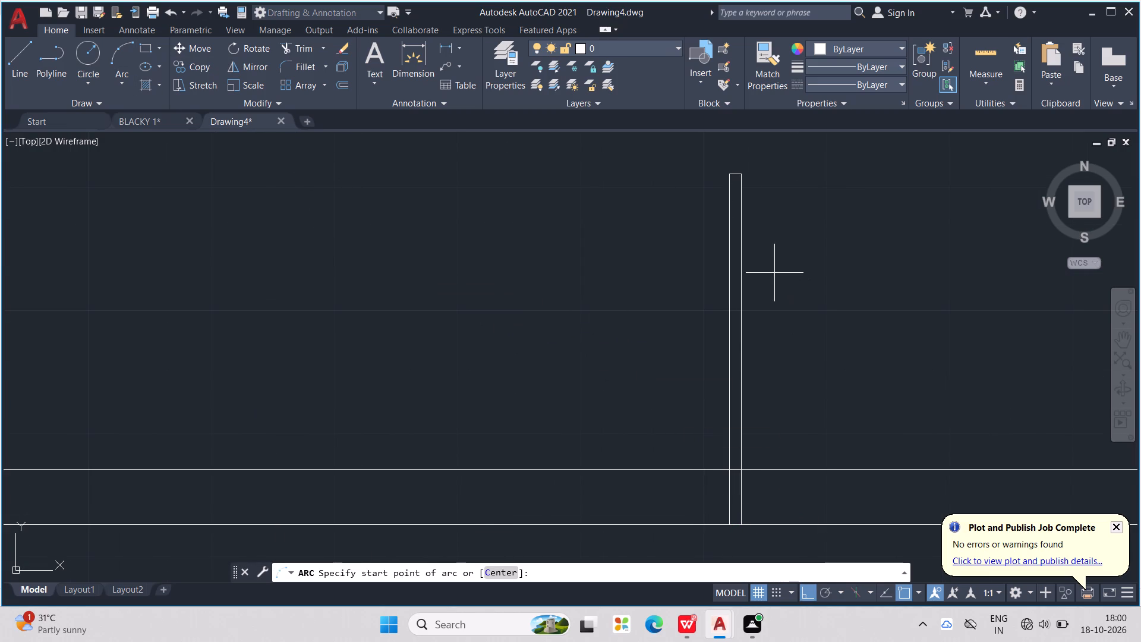
{"action": "middle_click_drag", "start_coordinate": [766, 224], "coordinate": [721, 324]}
{"action": "scroll", "coordinate": [673, 273], "scroll_direction": "up", "scroll_amount": 2}
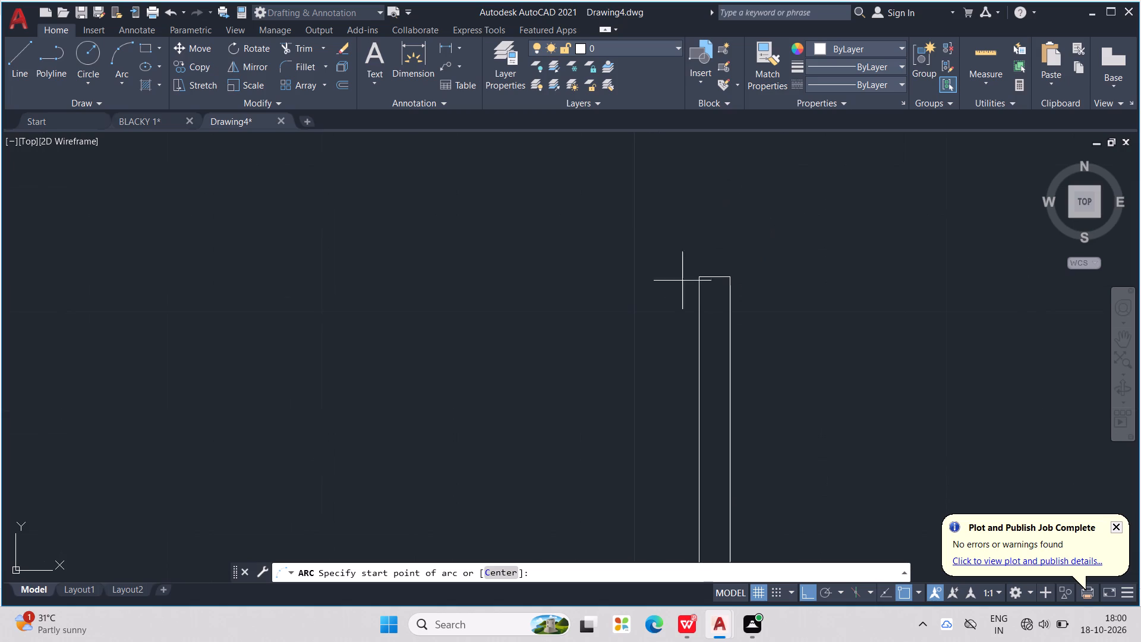
{"action": "left_click", "coordinate": [701, 279]}
{"action": "left_click", "coordinate": [733, 279]}
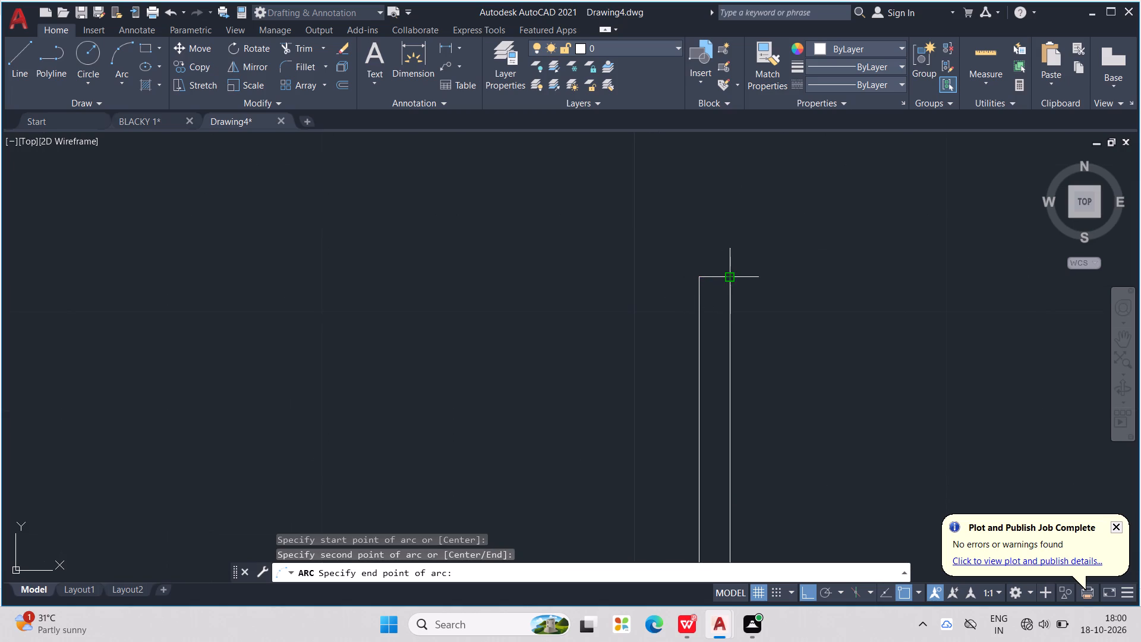
{"action": "scroll", "coordinate": [737, 277], "scroll_direction": "down", "scroll_amount": 2}
{"action": "middle_click_drag", "start_coordinate": [808, 309], "coordinate": [648, 234]}
{"action": "scroll", "coordinate": [644, 233], "scroll_direction": "down", "scroll_amount": 1}
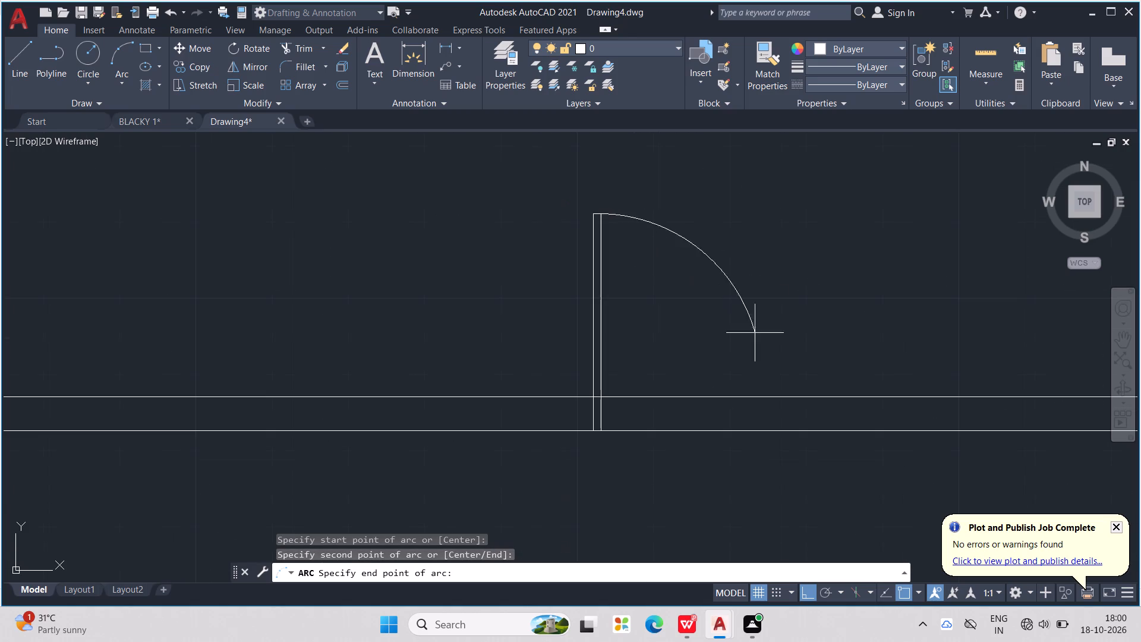
{"action": "middle_click_drag", "start_coordinate": [955, 372], "coordinate": [740, 339]}
{"action": "scroll", "coordinate": [955, 372], "scroll_direction": "down", "scroll_amount": 1}
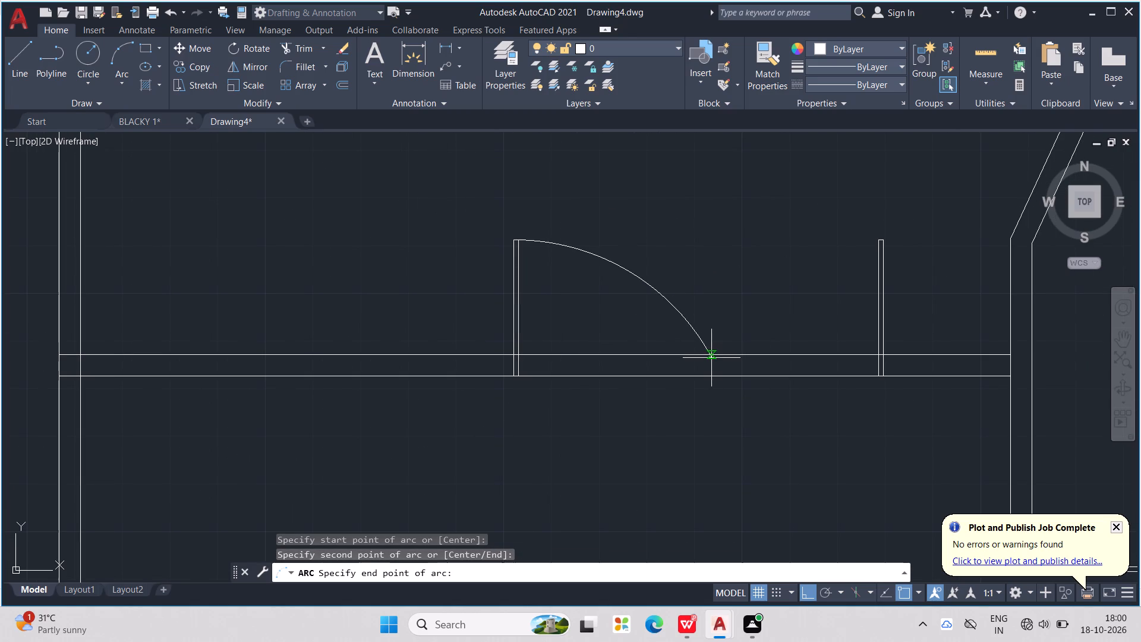
{"action": "left_click", "coordinate": [708, 357]}
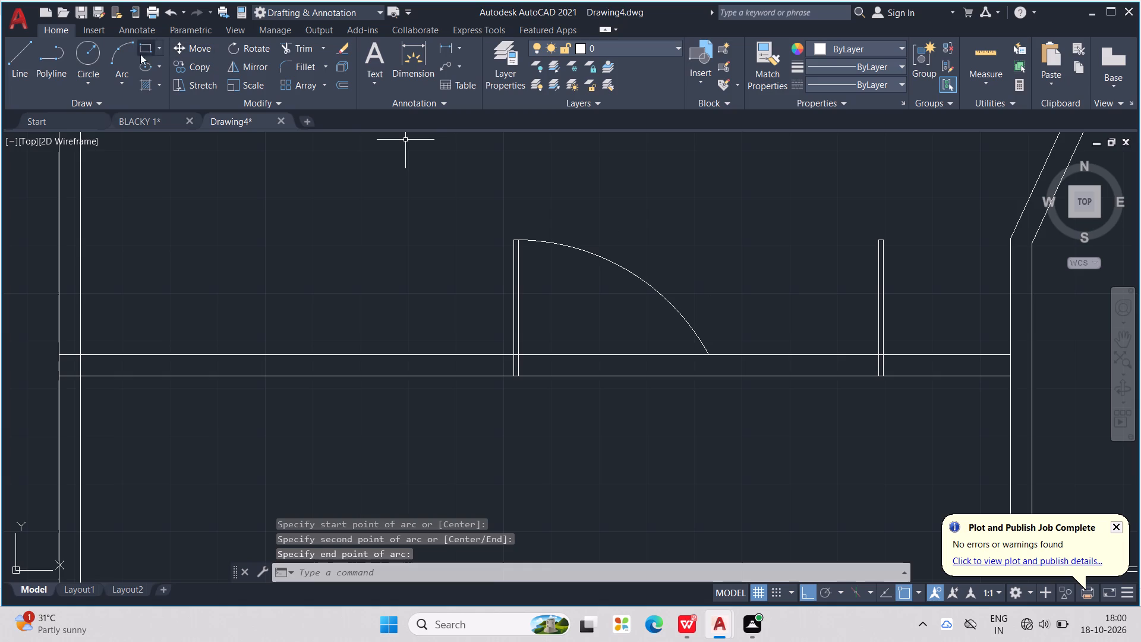
Draw the east leaf's swing as a three-point arc through its two north corners, ending where the west arc meets the wall.
{"action": "left_click", "coordinate": [117, 50]}
{"action": "scroll", "coordinate": [923, 250], "scroll_direction": "up", "scroll_amount": 2}
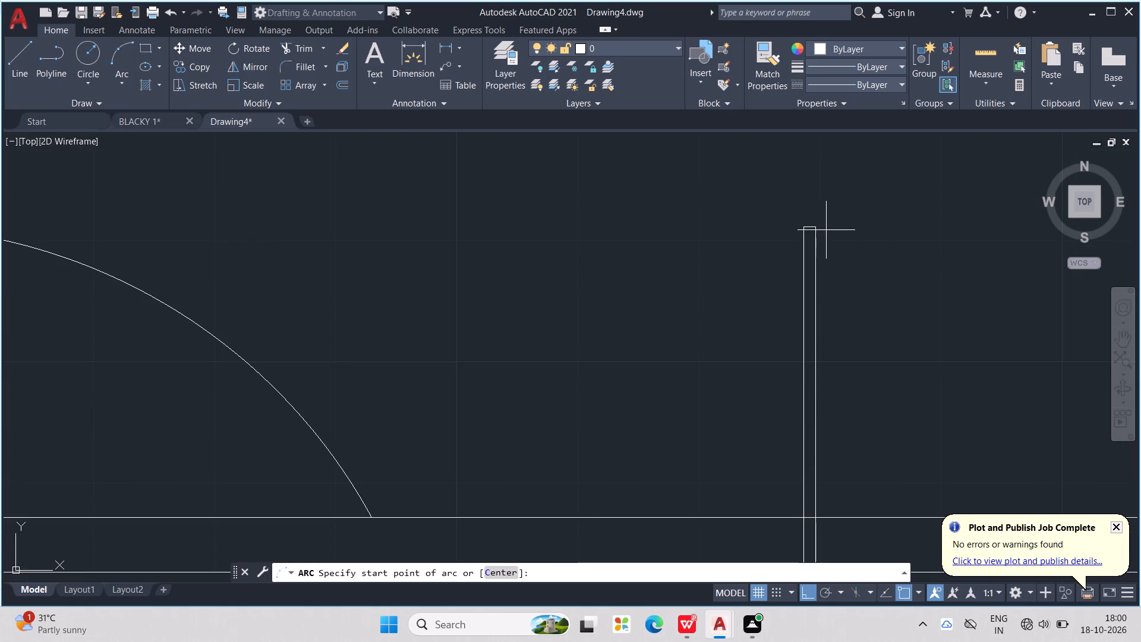
{"action": "scroll", "coordinate": [825, 230], "scroll_direction": "up", "scroll_amount": 1}
{"action": "left_click", "coordinate": [808, 226]}
{"action": "left_click", "coordinate": [789, 228]}
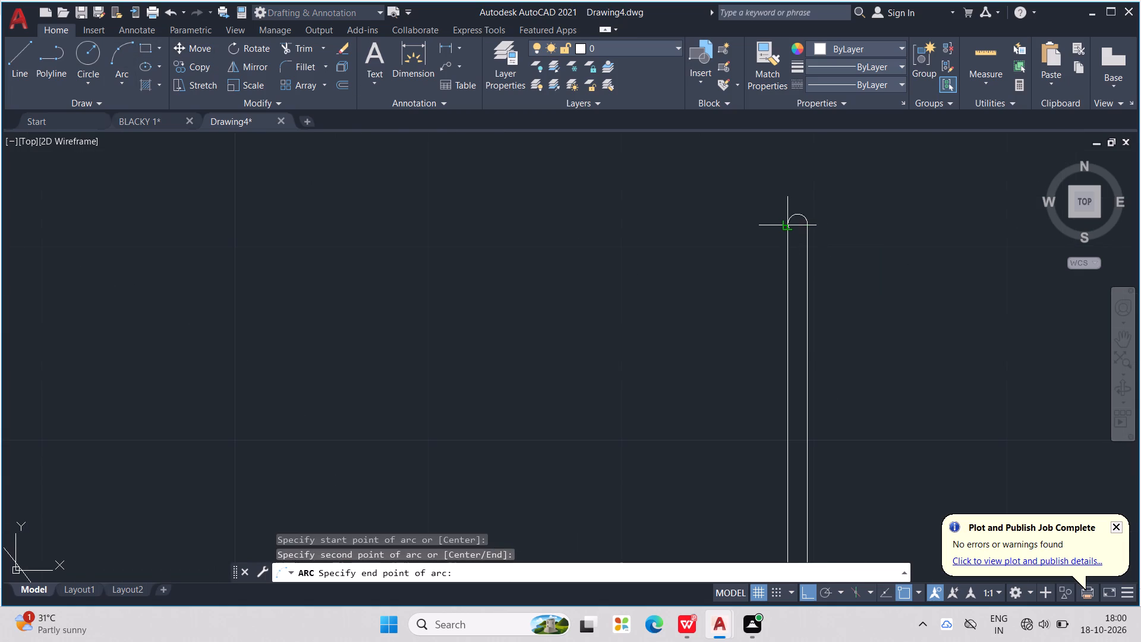
{"action": "middle_click_drag", "start_coordinate": [617, 273], "coordinate": [799, 246]}
{"action": "scroll", "coordinate": [801, 246], "scroll_direction": "down", "scroll_amount": 2}
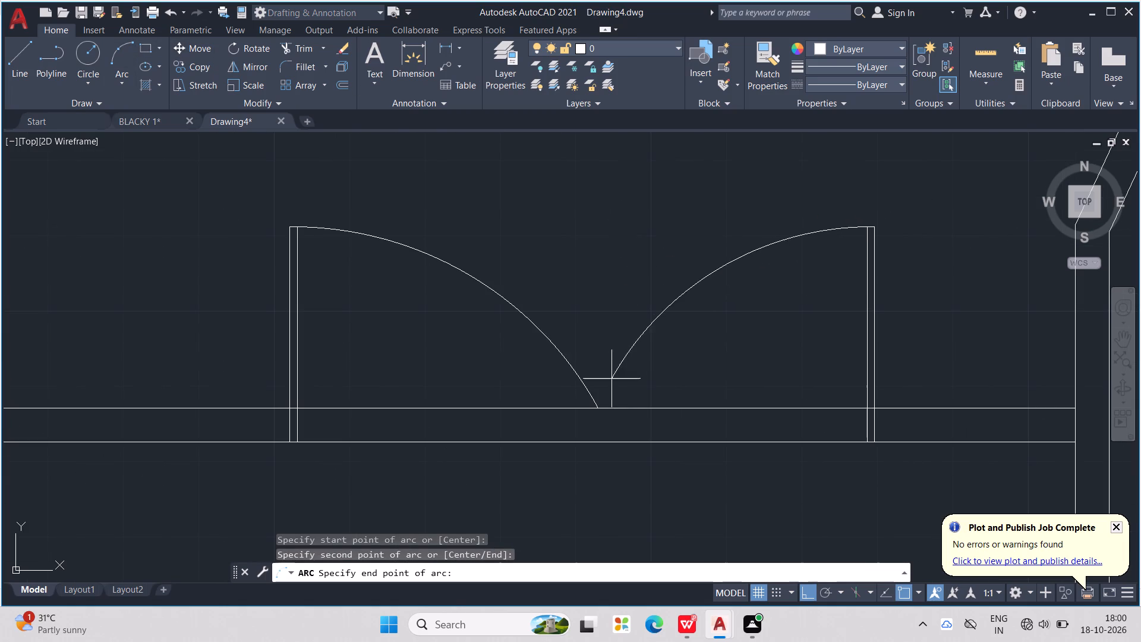
{"action": "left_click", "coordinate": [601, 405]}
{"action": "scroll", "coordinate": [613, 392], "scroll_direction": "down", "scroll_amount": 4}
{"action": "middle_click_drag", "start_coordinate": [609, 445], "coordinate": [642, 474]}
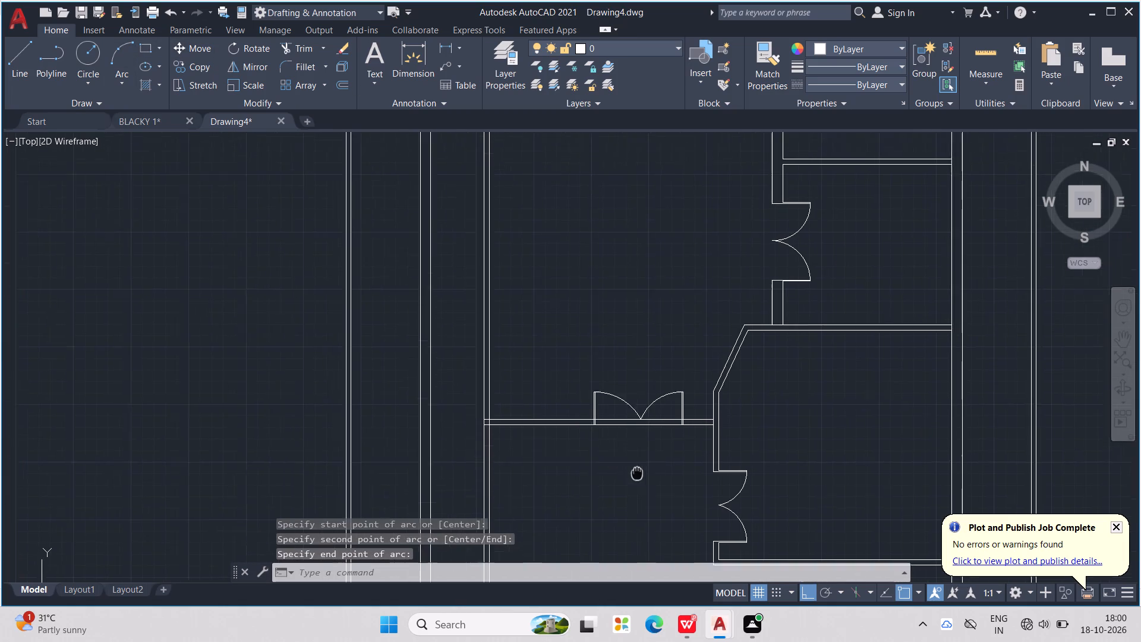
{"action": "middle_click_drag", "start_coordinate": [642, 474], "coordinate": [739, 492]}
{"action": "key", "text": "Escape"}
{"action": "key", "text": "Escape"}
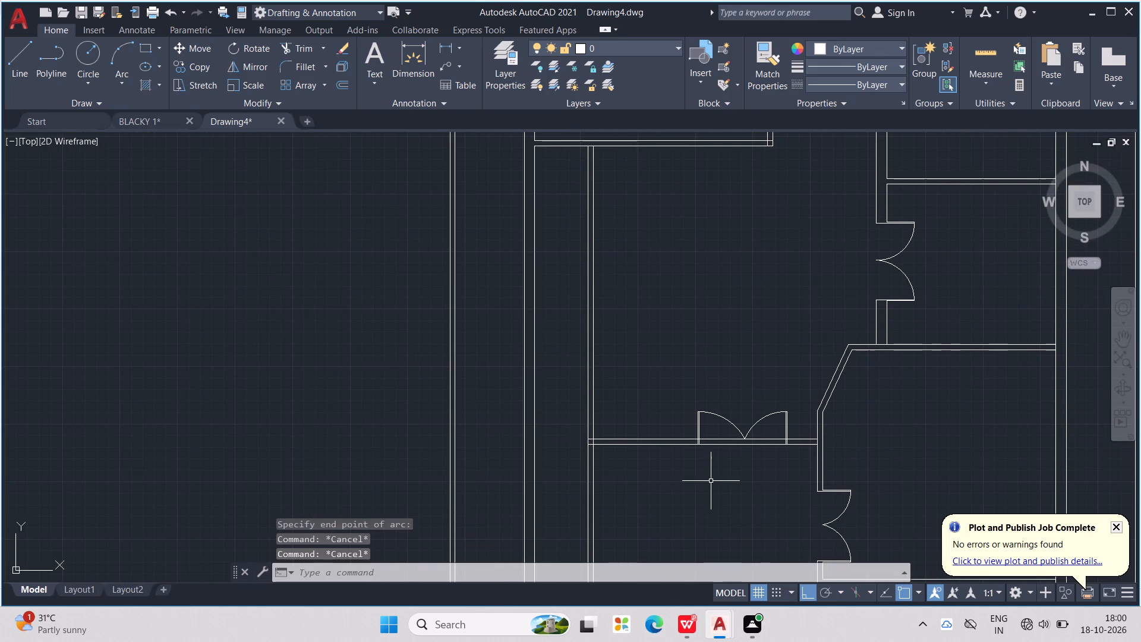
{"action": "key", "text": "Escape"}
{"action": "key", "text": "Escape"}
Draw a diagonal line from the horizontal wall's south face, west of the double door, up to the 4.5" vertical wall's west face.
{"action": "key", "text": "l"}
{"action": "key", "text": "Return"}
{"action": "scroll", "coordinate": [642, 442], "scroll_direction": "up", "scroll_amount": 1}
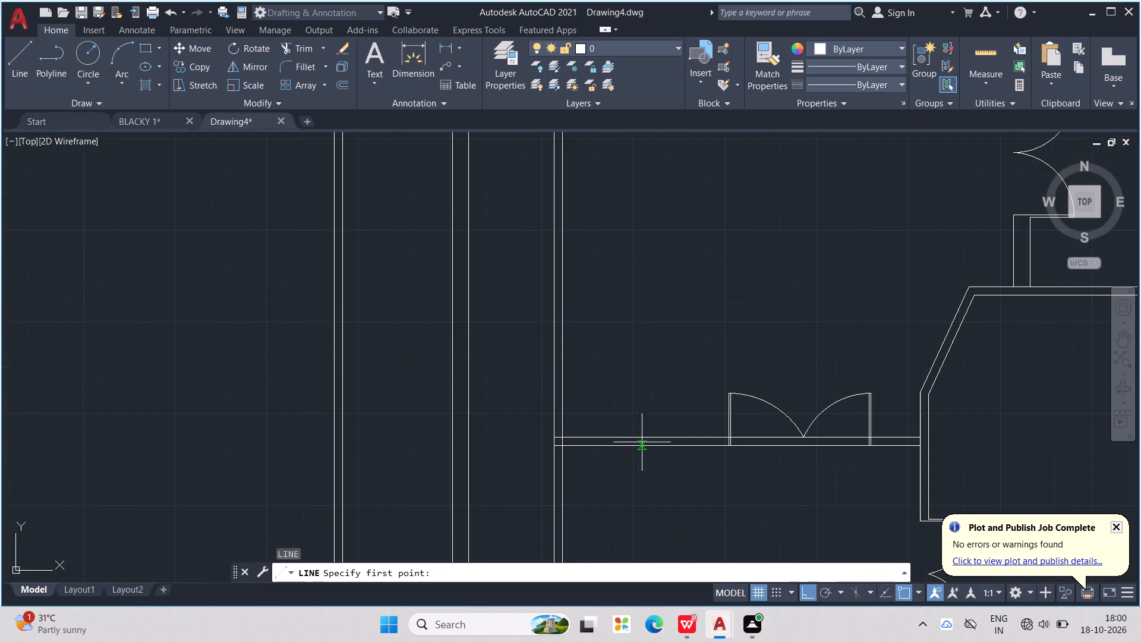
{"action": "scroll", "coordinate": [601, 448], "scroll_direction": "up", "scroll_amount": 3}
{"action": "left_click", "coordinate": [613, 444]}
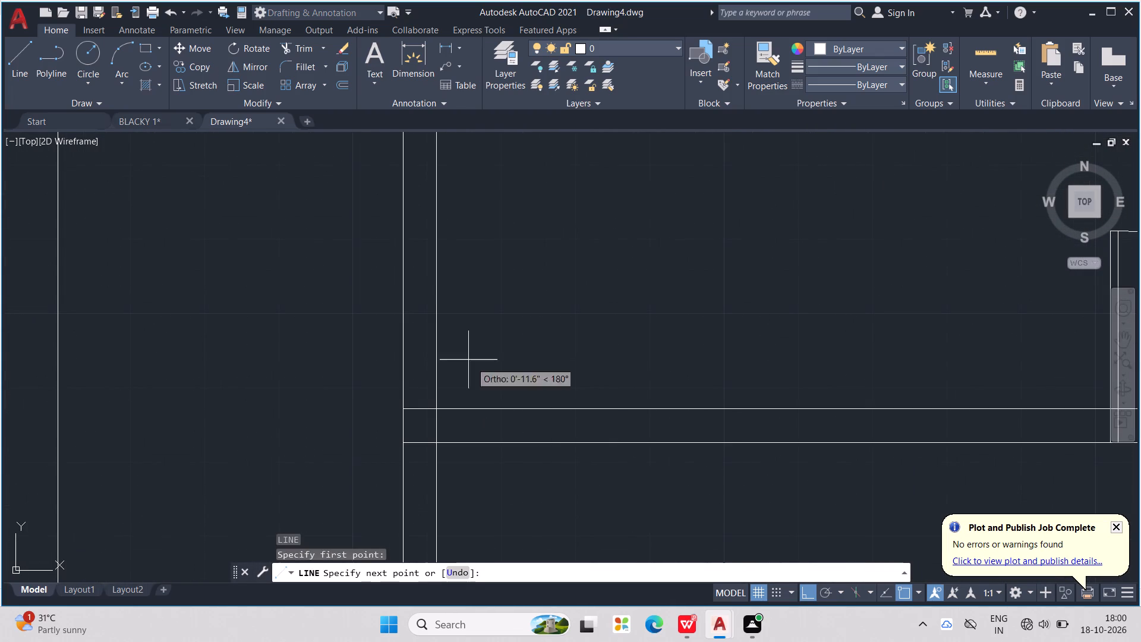
{"action": "left_click", "coordinate": [402, 284]}
{"action": "key", "text": "Escape"}
{"action": "key", "text": "Escape"}
{"action": "key", "text": "Escape"}
Offset the diagonal line 4.5" to the northeast to form the angled wall's second face.
{"action": "type", "text": "OFF"}
{"action": "key", "text": "Return"}
{"action": "type", "text": "4.5\""}
{"action": "key", "text": "Return"}
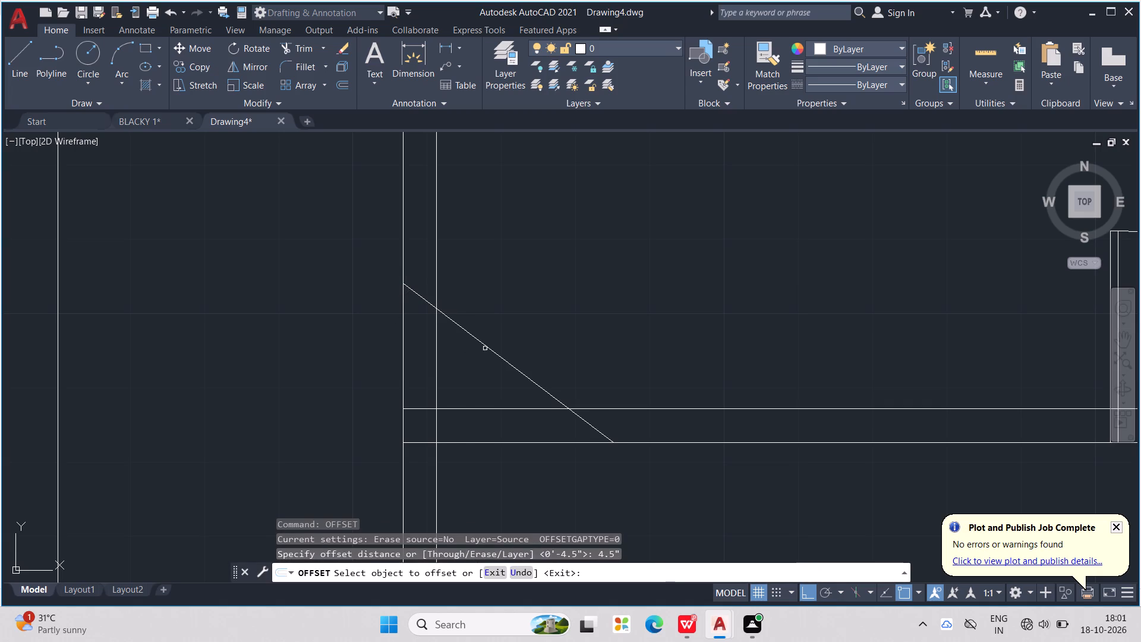
{"action": "left_click", "coordinate": [494, 348]}
{"action": "left_click", "coordinate": [491, 349]}
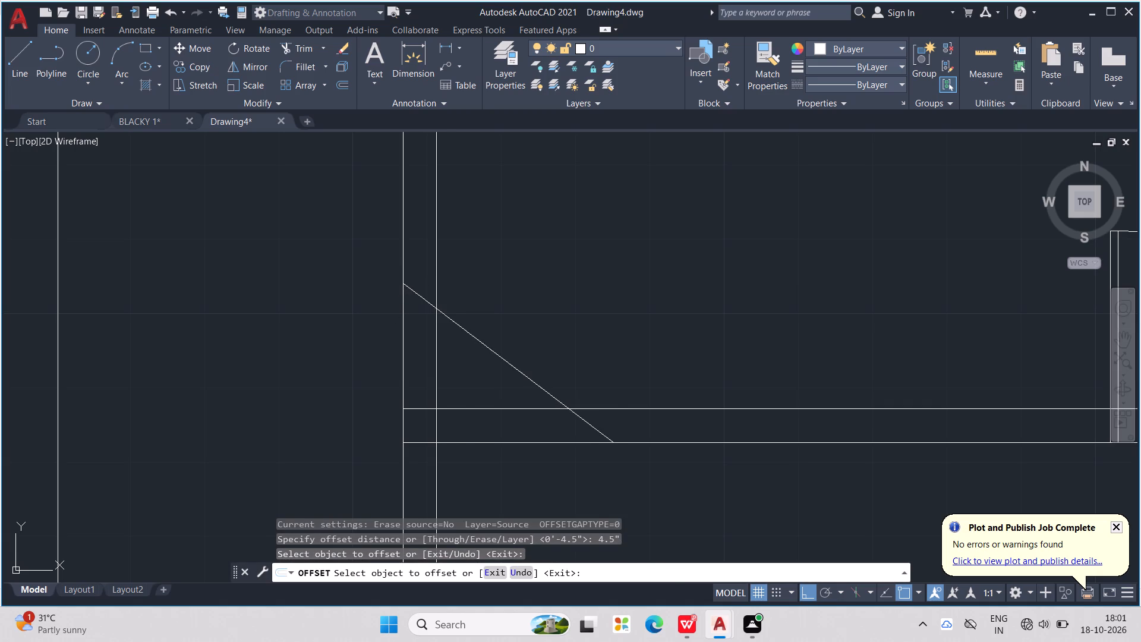
{"action": "left_click", "coordinate": [525, 324]}
{"action": "key", "text": "Escape"}
{"action": "key", "text": "Escape"}
{"action": "key", "text": "Escape"}
{"action": "key", "text": "Escape"}
{"action": "key", "text": "Escape"}
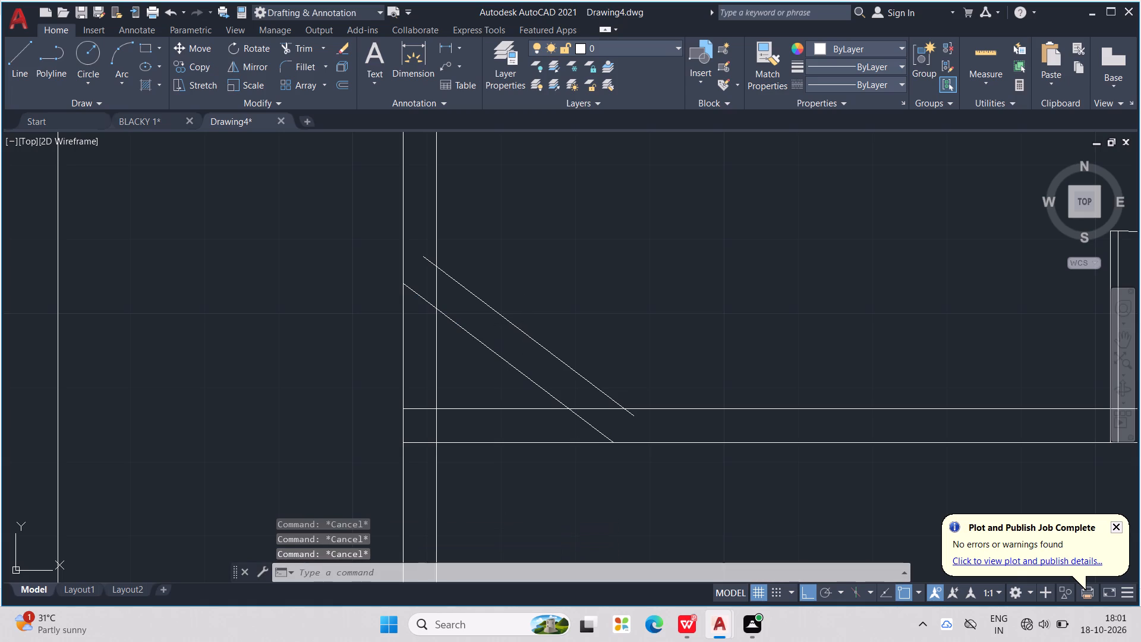
Extend both ends of the offset diagonal to the horizontal wall's south face and the vertical wall's west face.
{"action": "key", "text": "Escape"}
{"action": "key", "text": "Escape"}
{"action": "key", "text": "Escape"}
{"action": "key", "text": "Escape"}
{"action": "type", "text": "EX"}
{"action": "key", "text": "Return"}
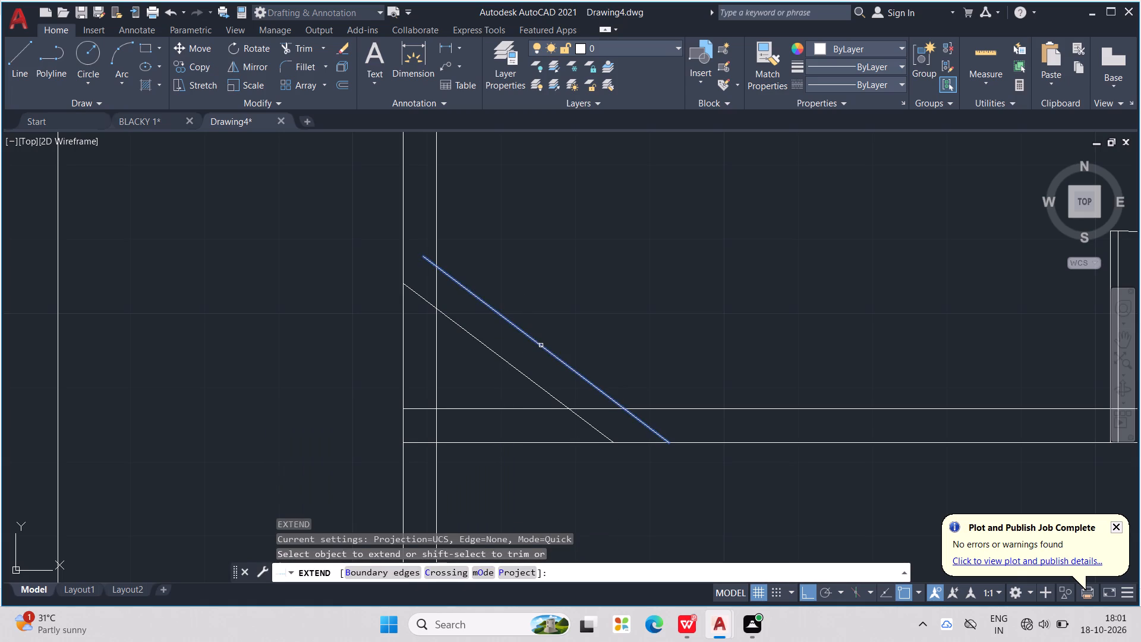
{"action": "left_click", "coordinate": [541, 345]}
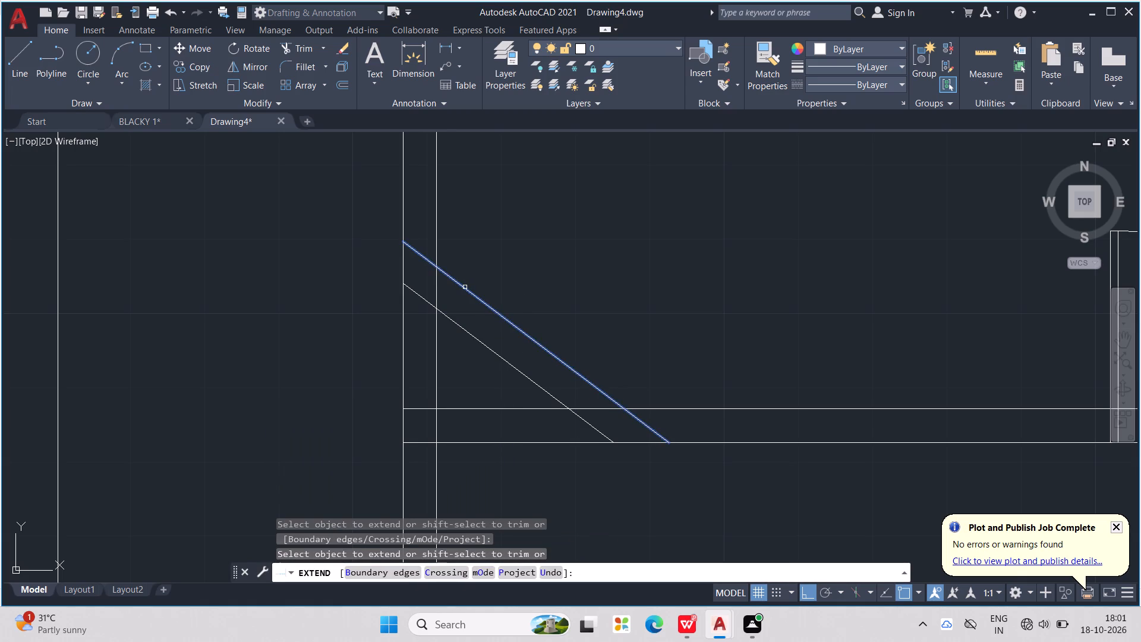
{"action": "left_click", "coordinate": [465, 287]}
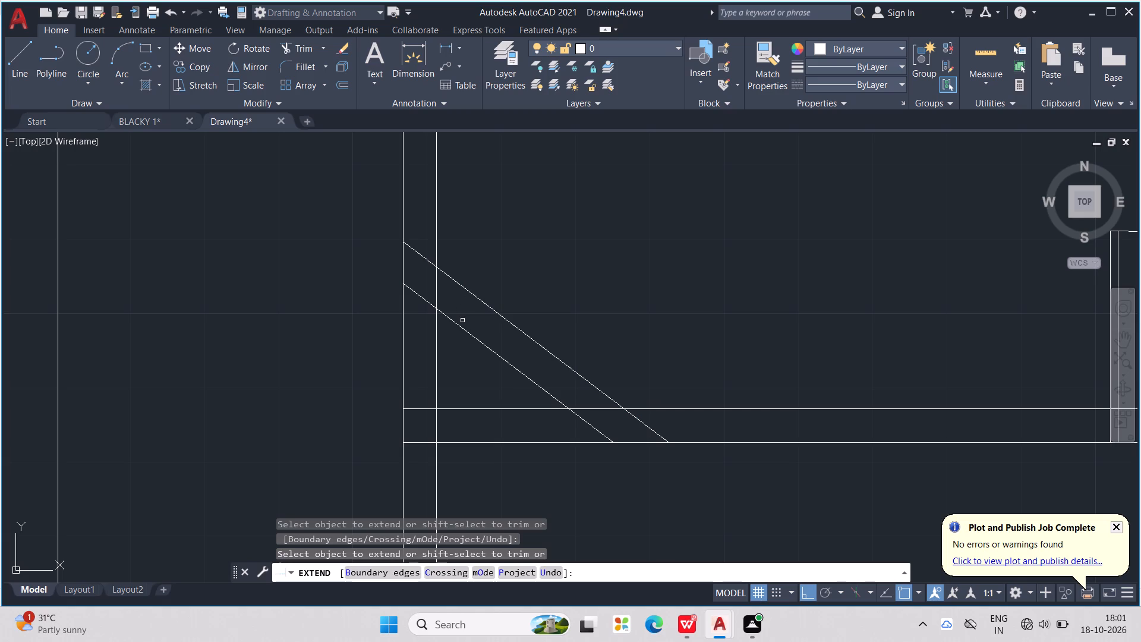
Trim the horizontal wall's north face and the vertical wall's east face where they cross the angled wall and its corner.
{"action": "key", "text": "Escape"}
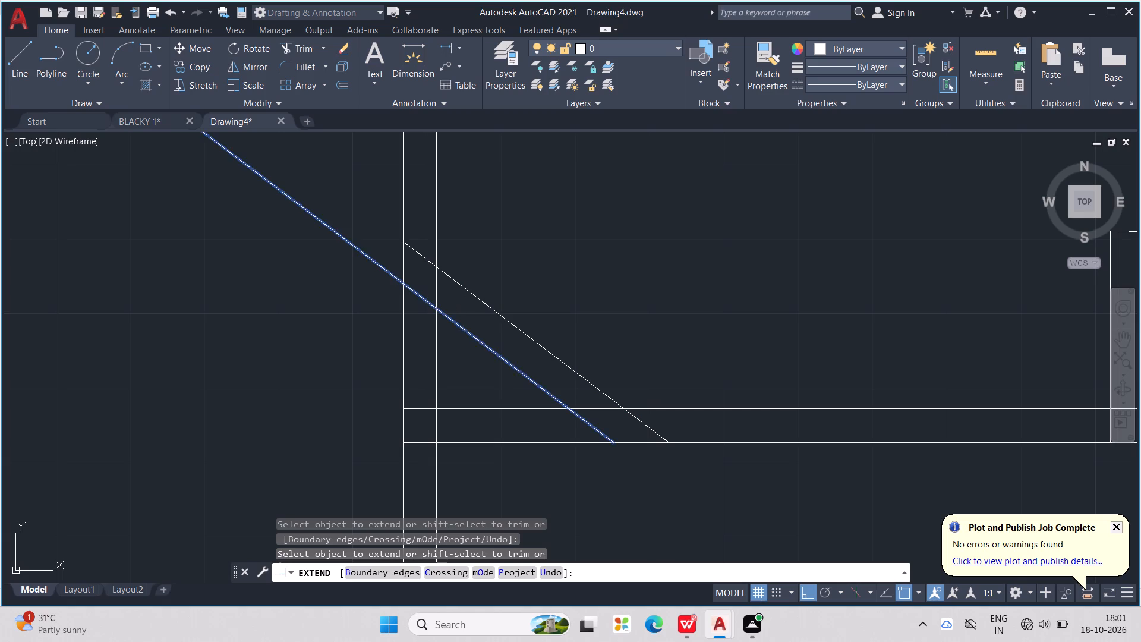
{"action": "key", "text": "Escape"}
{"action": "key", "text": "Escape"}
{"action": "key", "text": "Escape"}
{"action": "key", "text": "Escape"}
{"action": "key", "text": "Escape"}
{"action": "key", "text": "Escape"}
{"action": "key", "text": "Escape"}
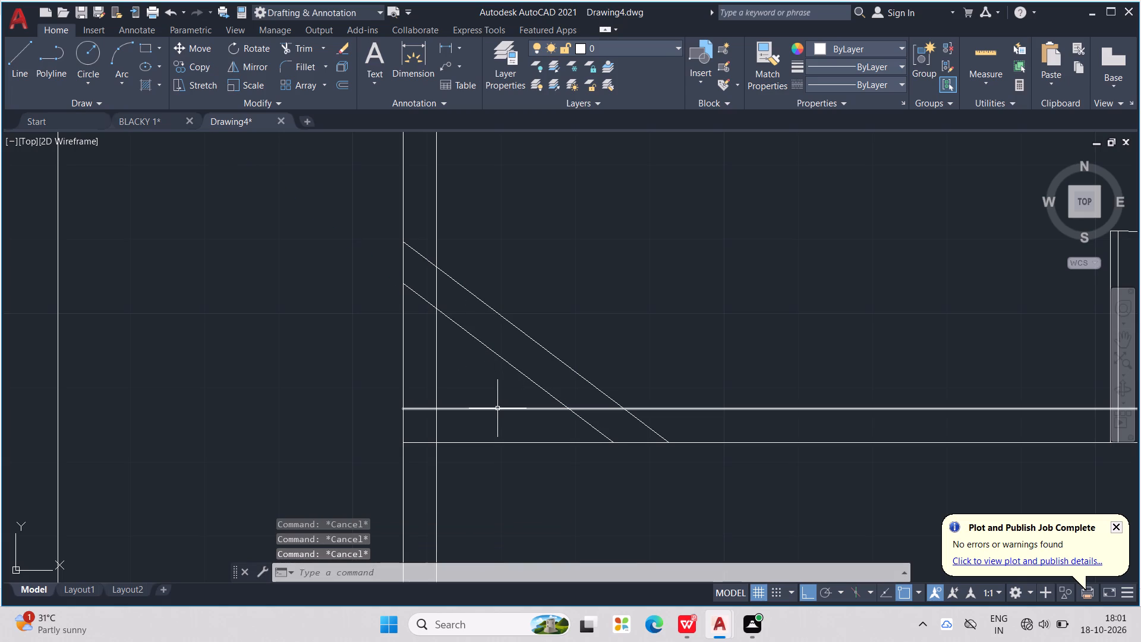
{"action": "key", "text": "r"}
{"action": "key", "text": "Escape"}
{"action": "key", "text": "Escape"}
{"action": "key", "text": "Escape"}
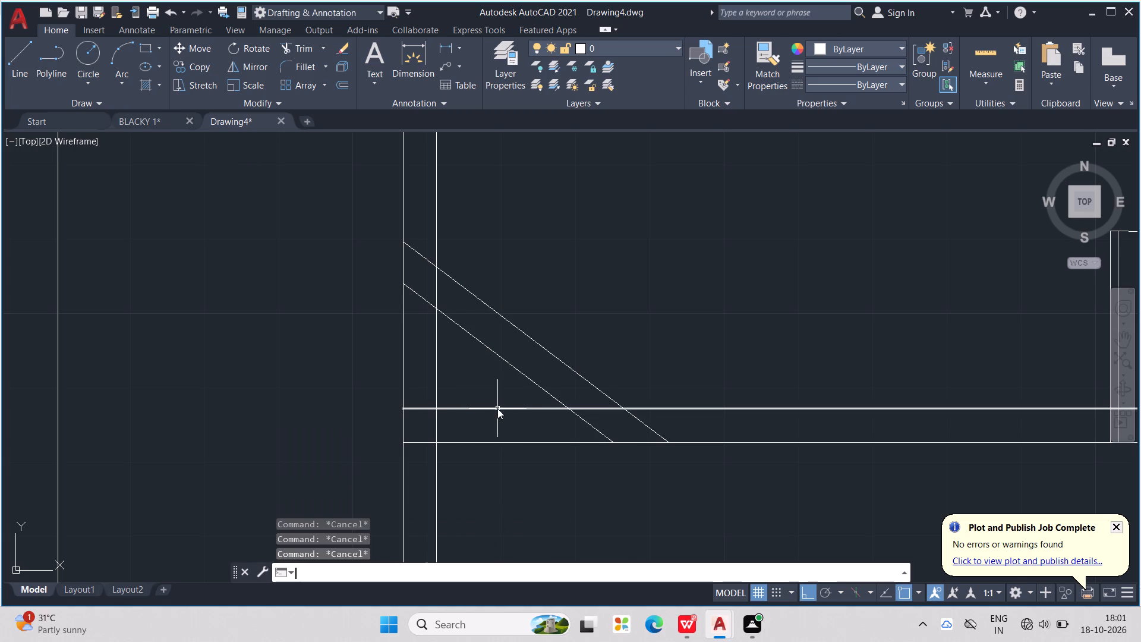
{"action": "key", "text": "t"}
{"action": "key", "text": "r"}
{"action": "key", "text": "Return"}
{"action": "scroll", "coordinate": [488, 421], "scroll_direction": "up", "scroll_amount": 1}
{"action": "left_click_drag", "start_coordinate": [486, 420], "coordinate": [449, 379]}
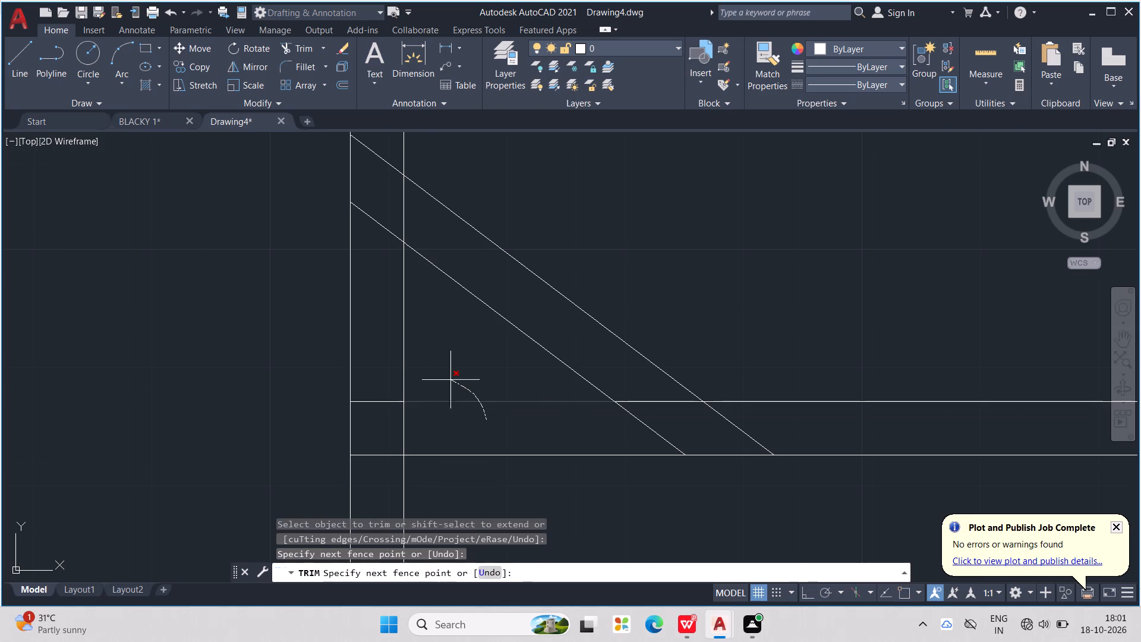
{"action": "left_click_drag", "start_coordinate": [449, 379], "coordinate": [394, 348]}
{"action": "left_click_drag", "start_coordinate": [412, 215], "coordinate": [402, 210]}
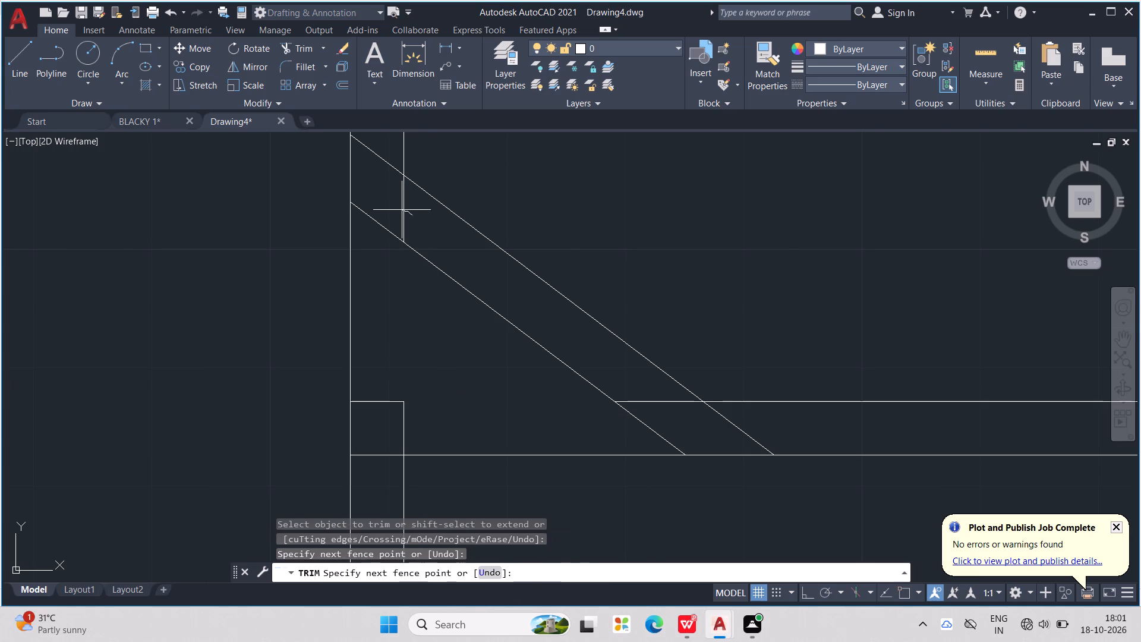
{"action": "left_click_drag", "start_coordinate": [402, 210], "coordinate": [396, 207]}
{"action": "left_click_drag", "start_coordinate": [642, 396], "coordinate": [667, 417]}
{"action": "scroll", "coordinate": [724, 423], "scroll_direction": "down", "scroll_amount": 3}
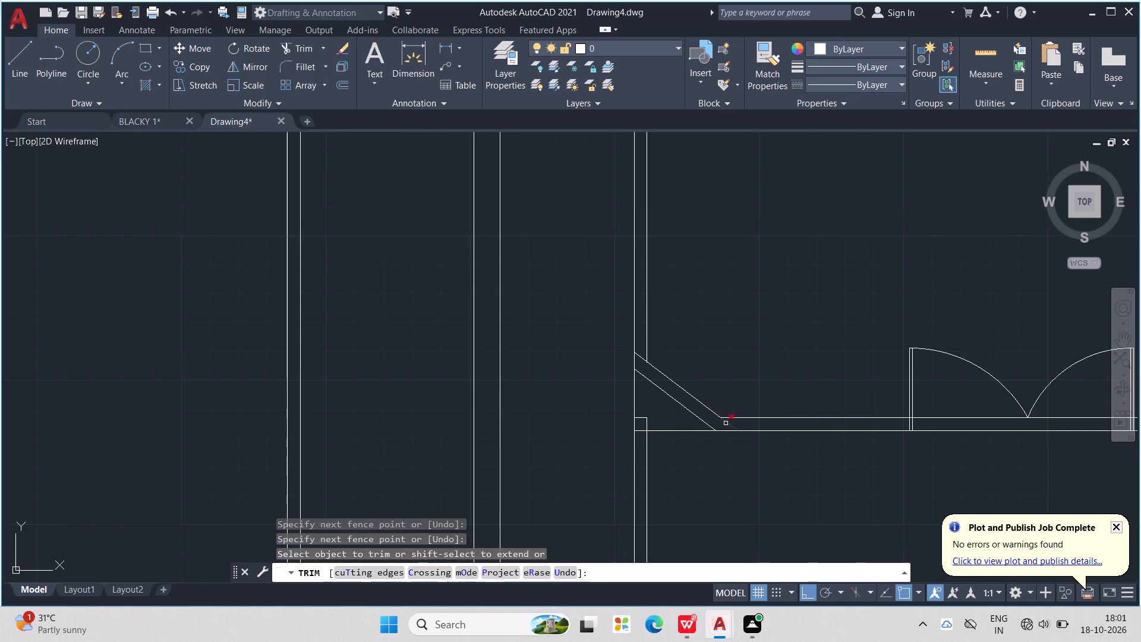
Trim away the leftover corner stubs and the vertical wall's west face between the angled wall and the horizontal wall's south face.
{"action": "left_click", "coordinate": [650, 421]}
{"action": "left_click_drag", "start_coordinate": [650, 421], "coordinate": [627, 397]}
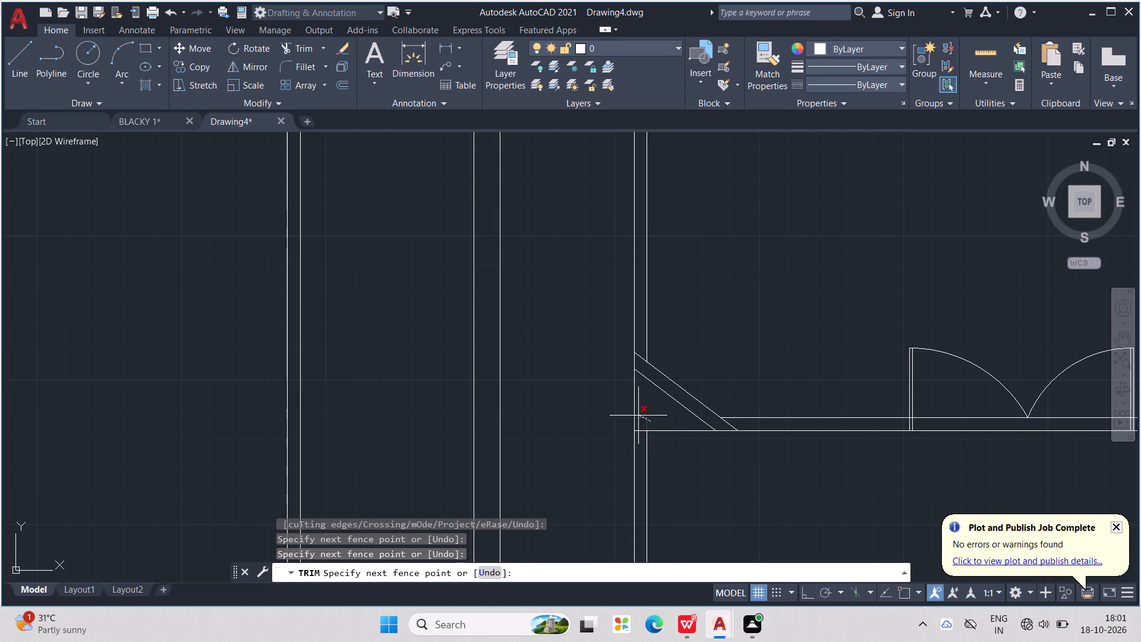
{"action": "scroll", "coordinate": [638, 420], "scroll_direction": "up", "scroll_amount": 1}
{"action": "left_click_drag", "start_coordinate": [631, 422], "coordinate": [613, 427]}
{"action": "left_click", "coordinate": [644, 418]}
{"action": "left_click_drag", "start_coordinate": [643, 416], "coordinate": [617, 416]}
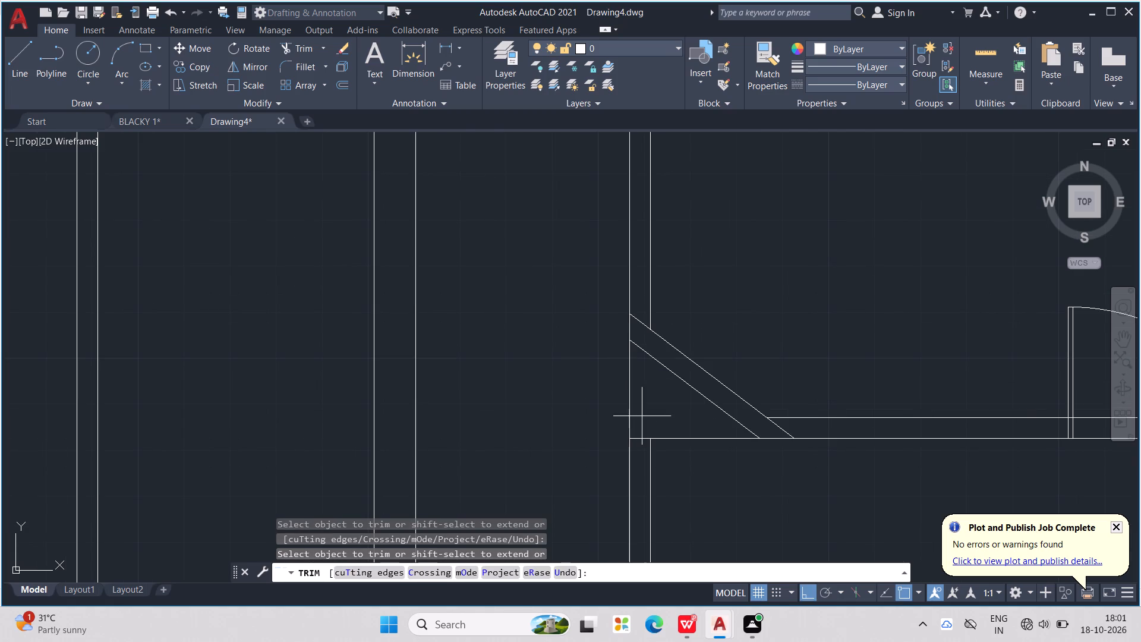
{"action": "left_click_drag", "start_coordinate": [617, 416], "coordinate": [585, 416]}
{"action": "scroll", "coordinate": [588, 413], "scroll_direction": "down", "scroll_amount": 2}
{"action": "scroll", "coordinate": [619, 364], "scroll_direction": "up", "scroll_amount": 1}
{"action": "scroll", "coordinate": [575, 392], "scroll_direction": "up", "scroll_amount": 1}
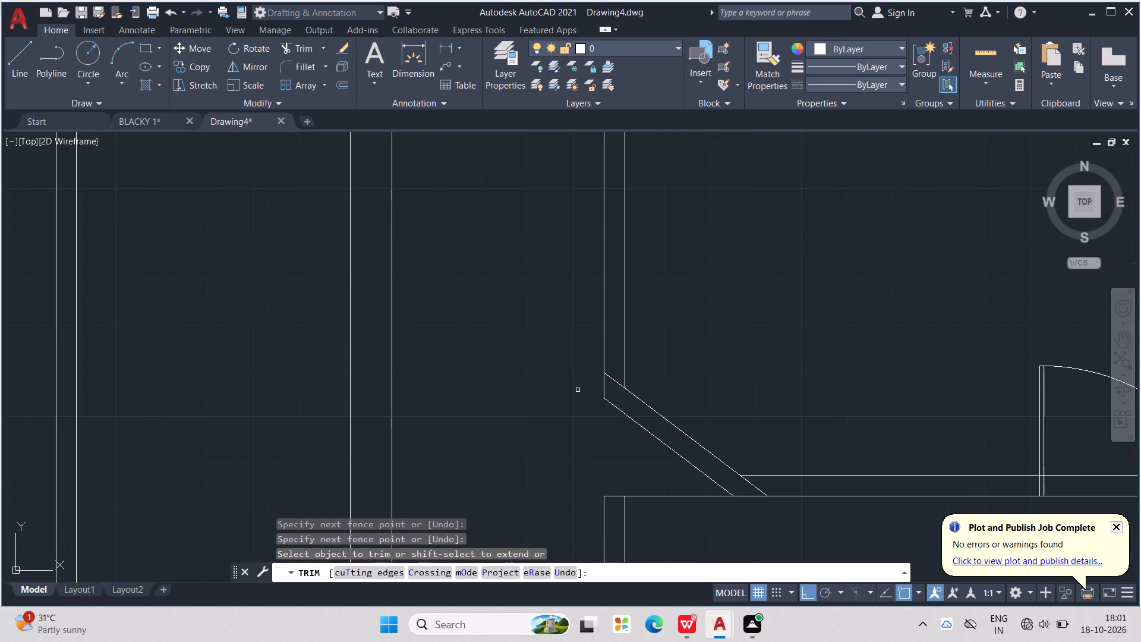
Trim both overhanging ends of the angled wall's northeast face back to the adjoining inner wall faces.
{"action": "left_click", "coordinate": [613, 377]}
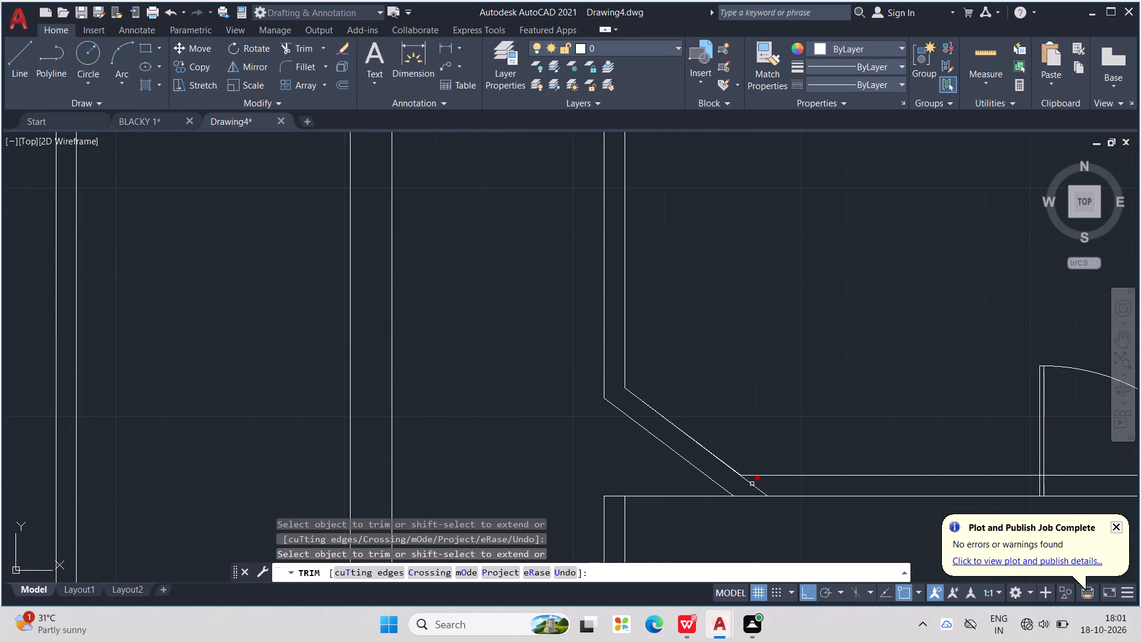
{"action": "left_click", "coordinate": [752, 487]}
{"action": "scroll", "coordinate": [752, 486], "scroll_direction": "down", "scroll_amount": 1}
{"action": "middle_click_drag", "start_coordinate": [751, 527], "coordinate": [735, 505]}
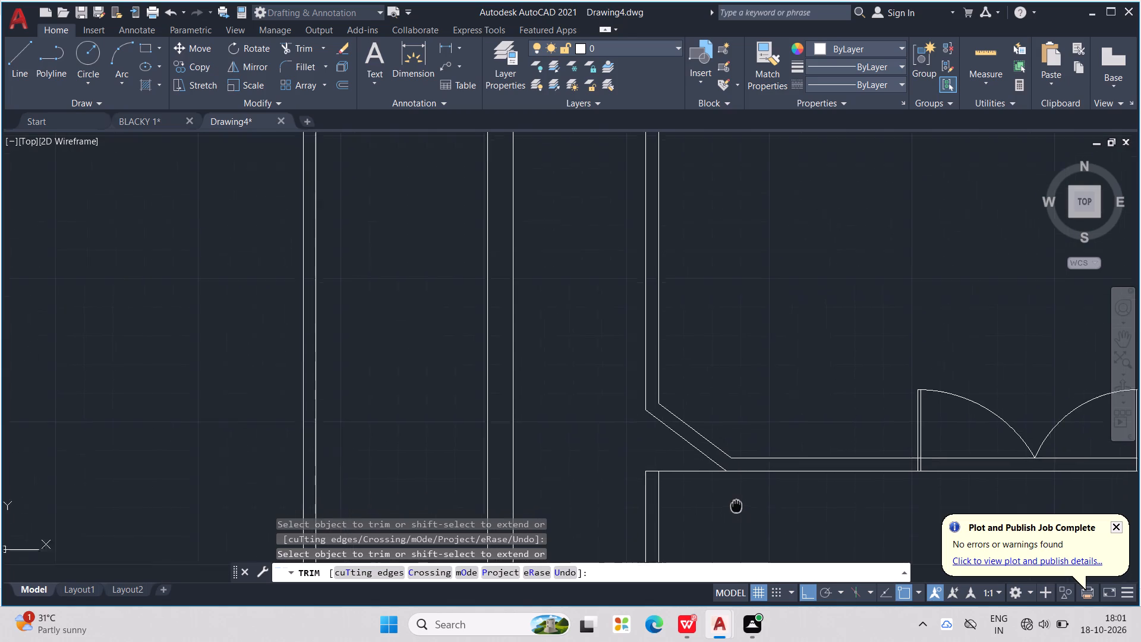
{"action": "middle_click_drag", "start_coordinate": [735, 505], "coordinate": [689, 492]}
{"action": "scroll", "coordinate": [689, 492], "scroll_direction": "down", "scroll_amount": 3}
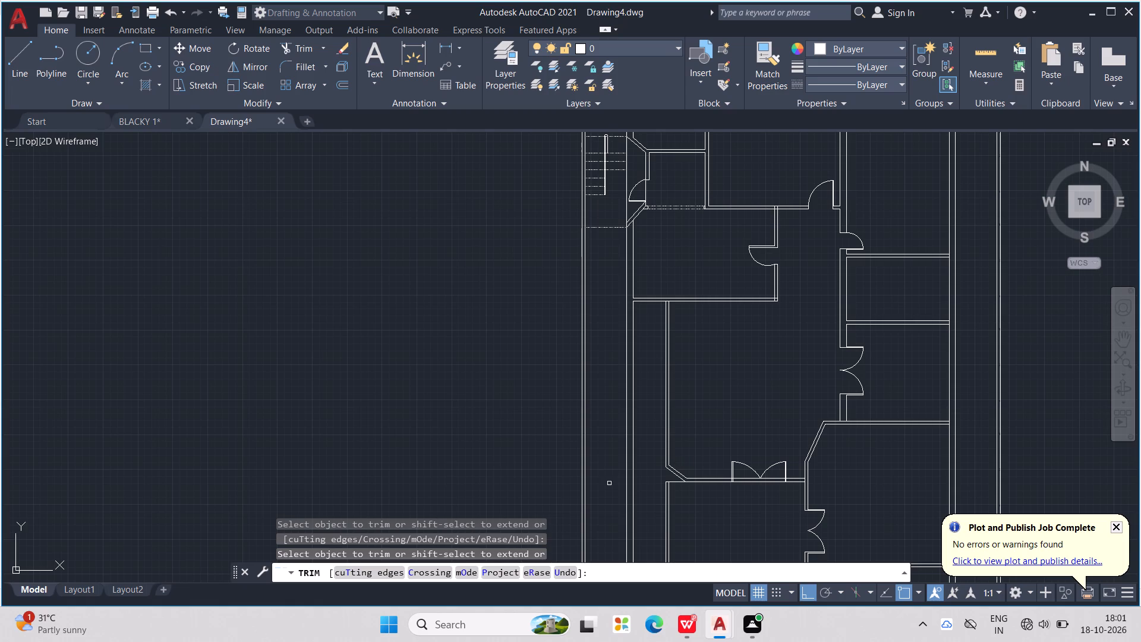
{"action": "middle_click_drag", "start_coordinate": [529, 487], "coordinate": [629, 475]}
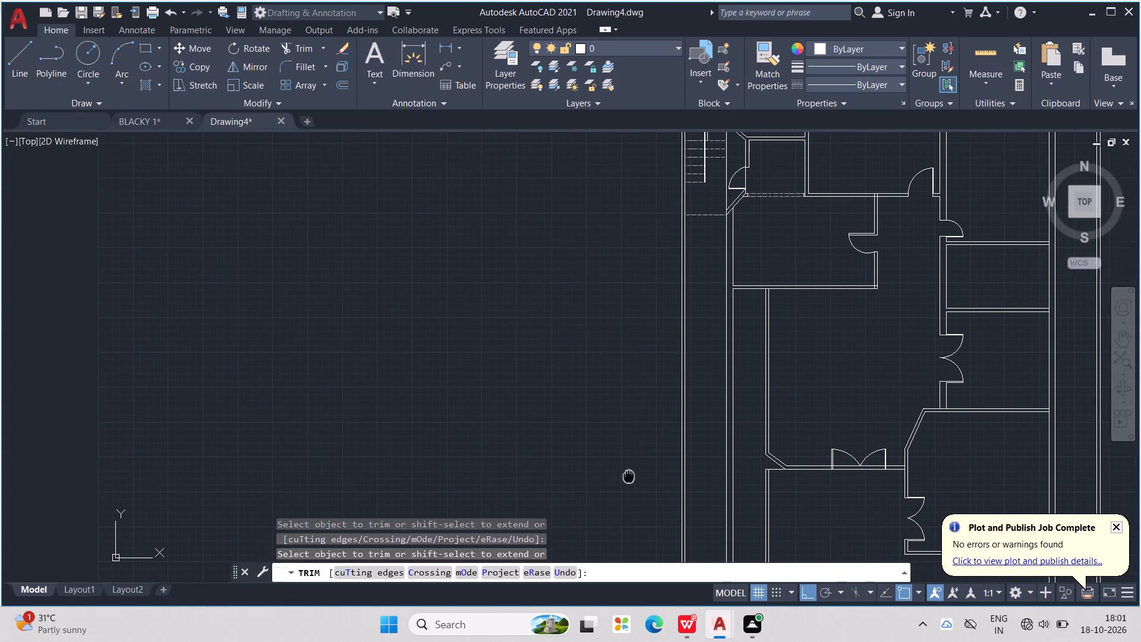
{"action": "middle_click_drag", "start_coordinate": [629, 475], "coordinate": [636, 477]}
{"action": "scroll", "coordinate": [637, 477], "scroll_direction": "down", "scroll_amount": 1}
{"action": "scroll", "coordinate": [684, 483], "scroll_direction": "up", "scroll_amount": 2}
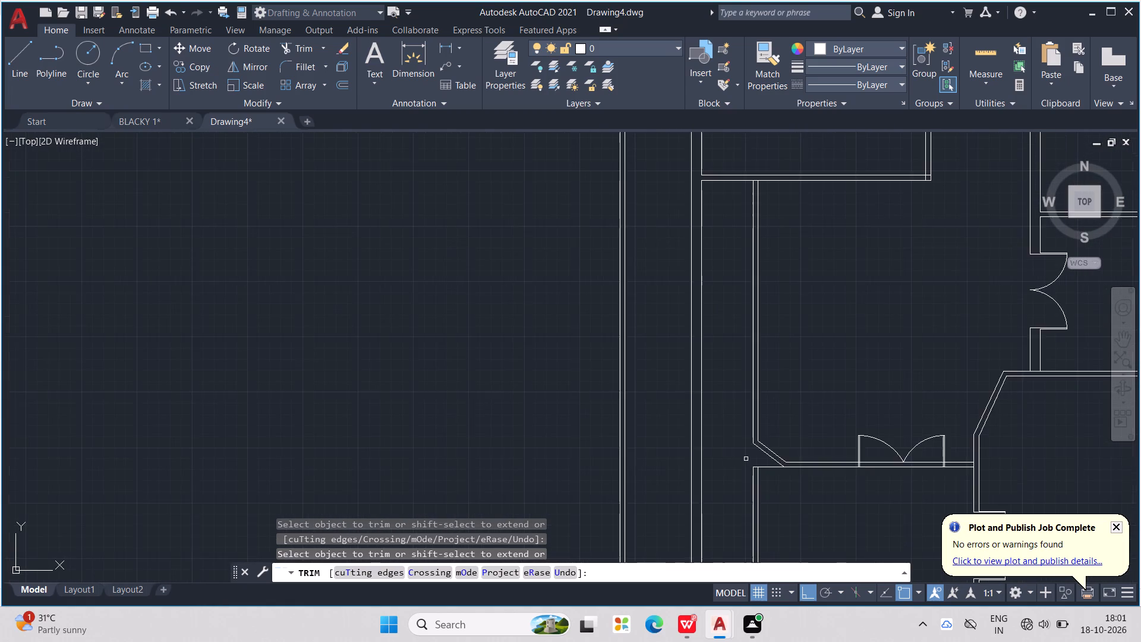
{"action": "scroll", "coordinate": [749, 459], "scroll_direction": "up", "scroll_amount": 2}
{"action": "key", "text": "Escape"}
{"action": "key", "text": "Escape"}
{"action": "key", "text": "Escape"}
{"action": "key", "text": "Escape"}
{"action": "key", "text": "Escape"}
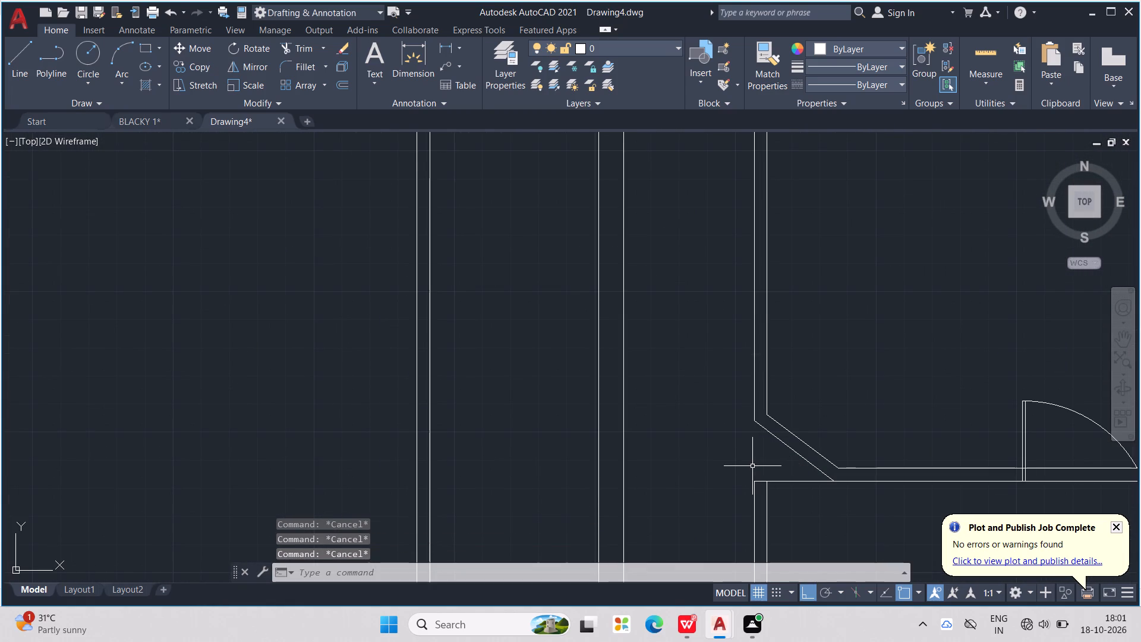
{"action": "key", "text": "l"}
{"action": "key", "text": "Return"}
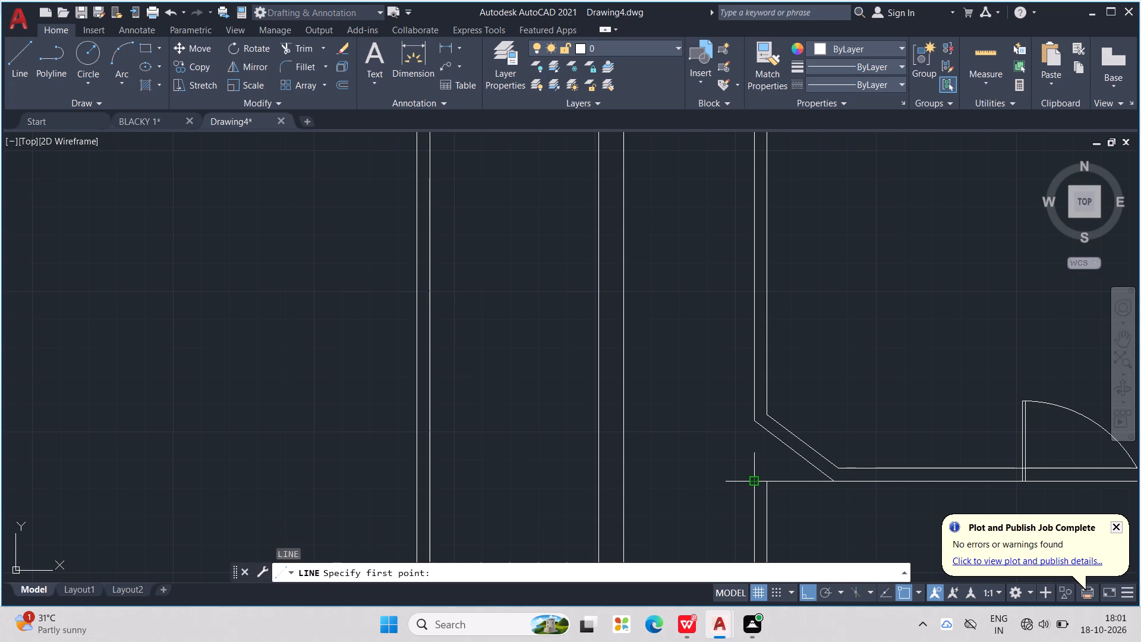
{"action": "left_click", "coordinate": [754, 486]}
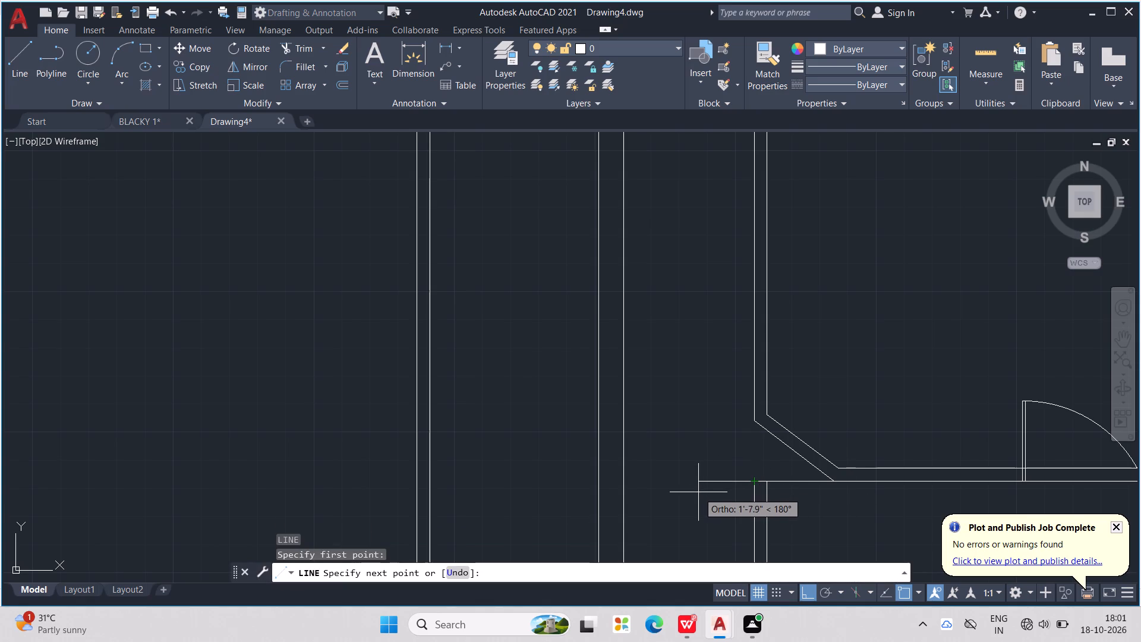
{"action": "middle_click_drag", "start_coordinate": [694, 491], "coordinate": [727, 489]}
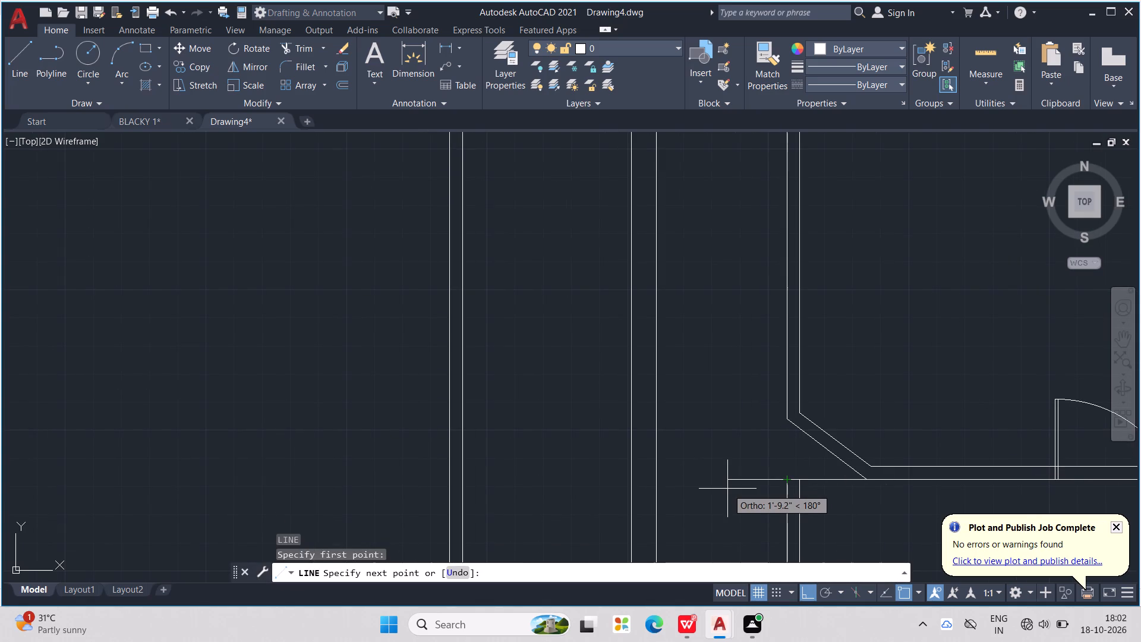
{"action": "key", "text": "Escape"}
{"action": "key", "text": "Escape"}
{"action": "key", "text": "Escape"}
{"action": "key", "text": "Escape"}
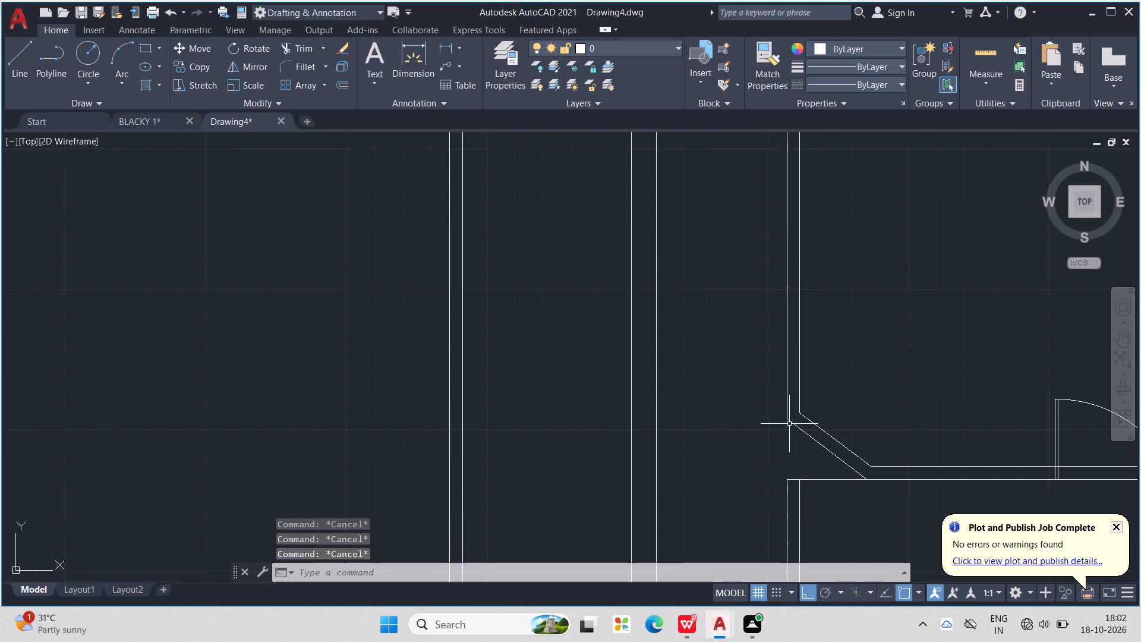
Offset the vertical wall's west face and the angled wall's southwest face 1" into the wall thickness.
{"action": "left_click", "coordinate": [789, 424]}
{"action": "left_click", "coordinate": [784, 380]}
{"action": "left_click", "coordinate": [787, 370]}
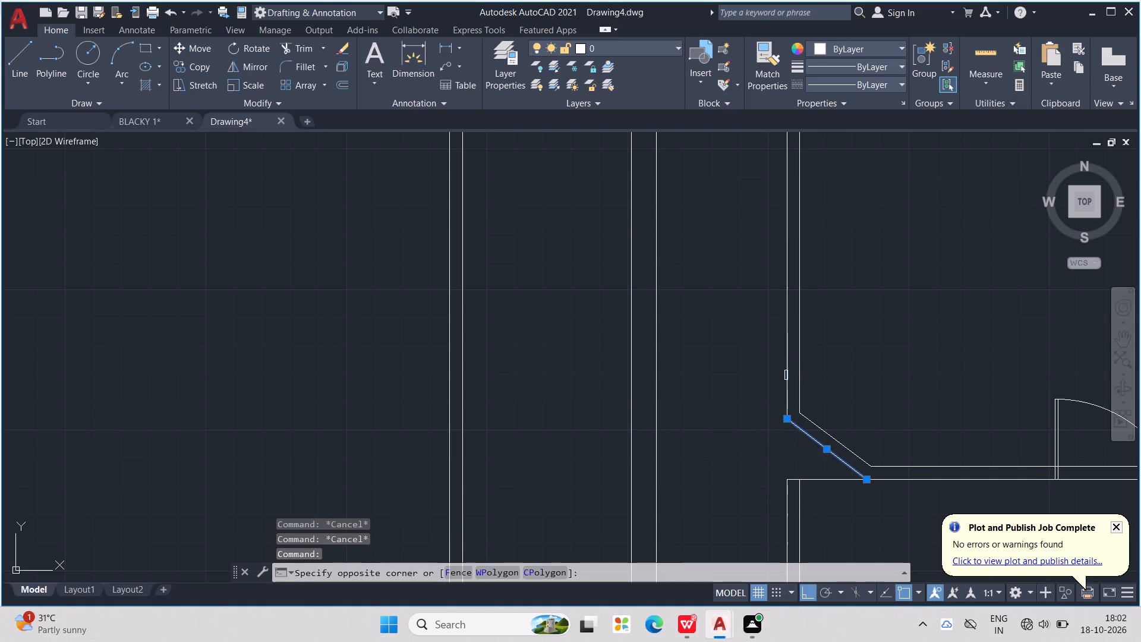
{"action": "left_click", "coordinate": [787, 370]}
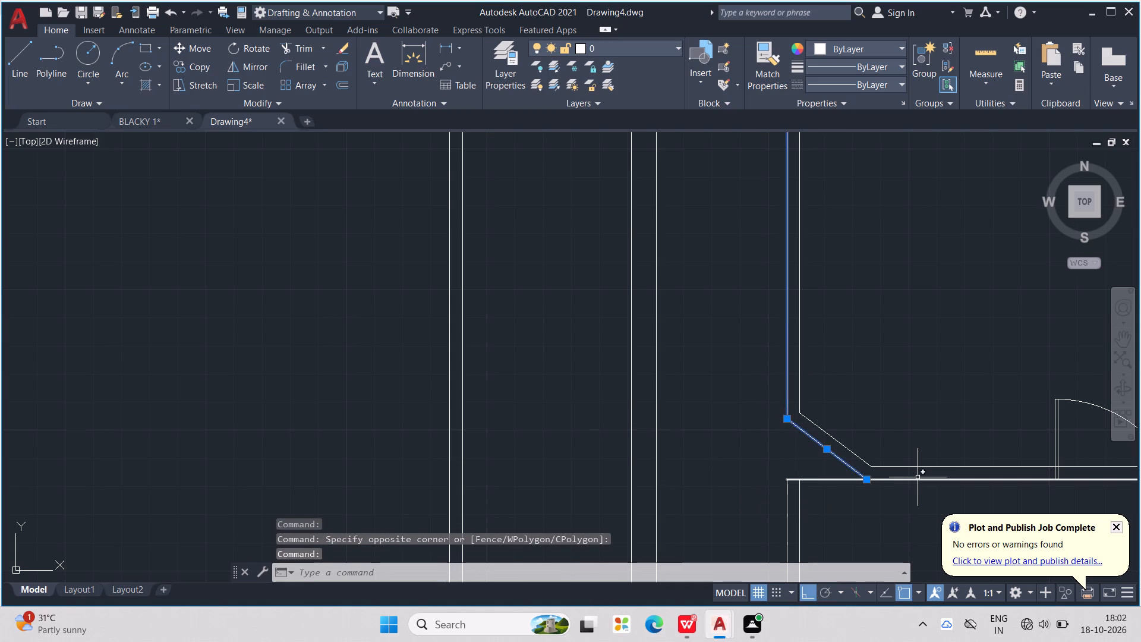
{"action": "middle_click_drag", "start_coordinate": [918, 469], "coordinate": [743, 490]}
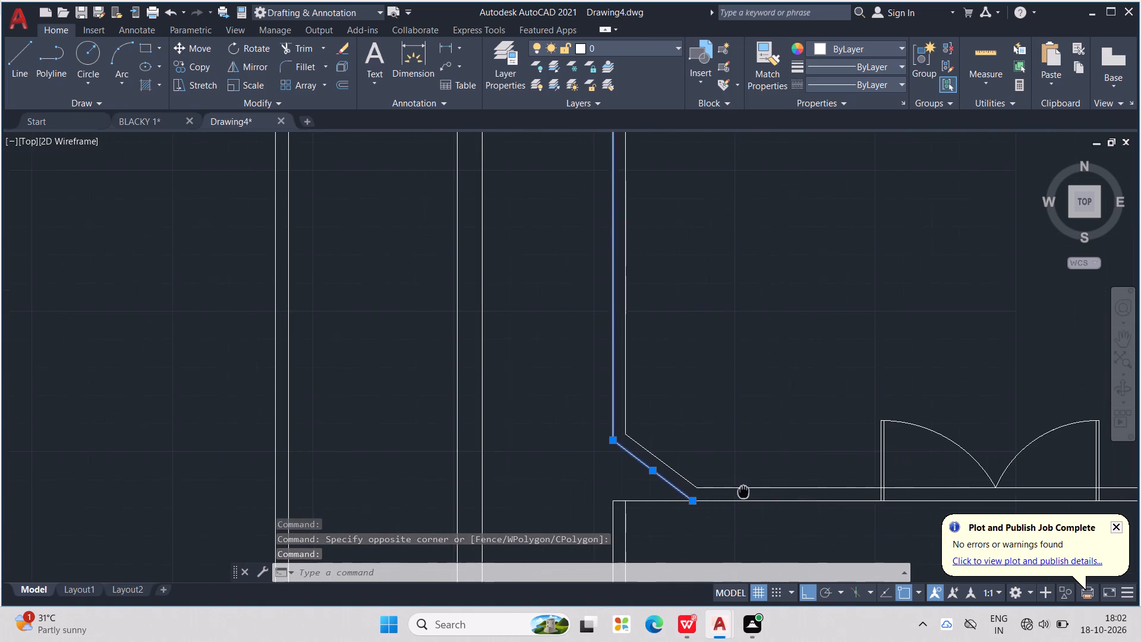
{"action": "middle_click_drag", "start_coordinate": [743, 490], "coordinate": [723, 468]}
{"action": "scroll", "coordinate": [730, 465], "scroll_direction": "down", "scroll_amount": 2}
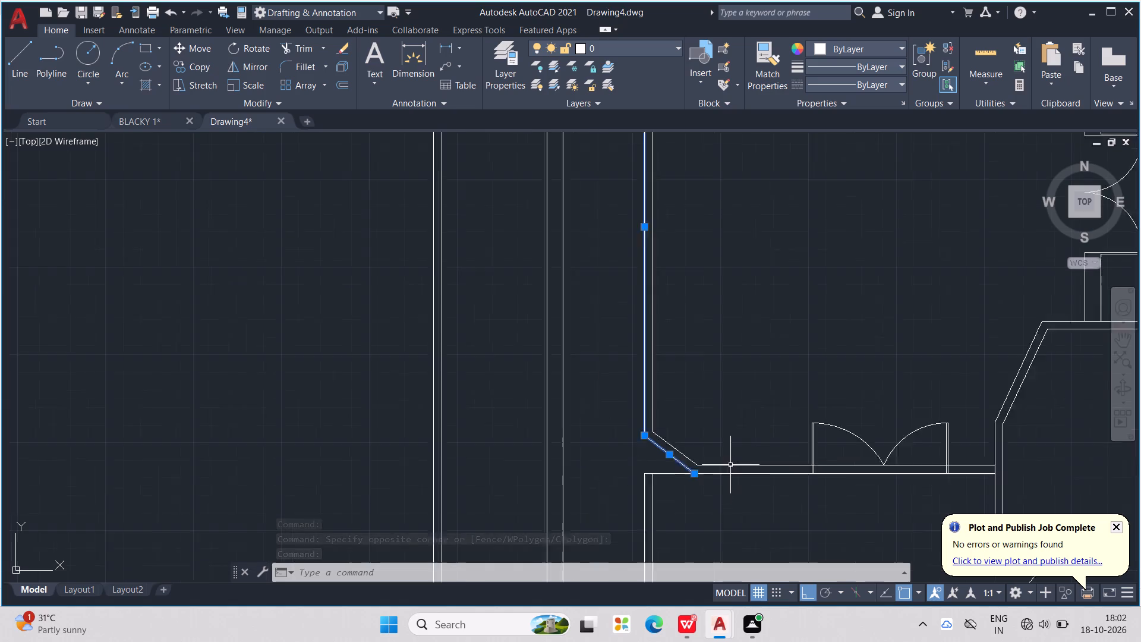
{"action": "type", "text": "OFF"}
{"action": "key", "text": "Return"}
{"action": "type", "text": "1\""}
{"action": "key", "text": "Return"}
{"action": "scroll", "coordinate": [683, 395], "scroll_direction": "up", "scroll_amount": 2}
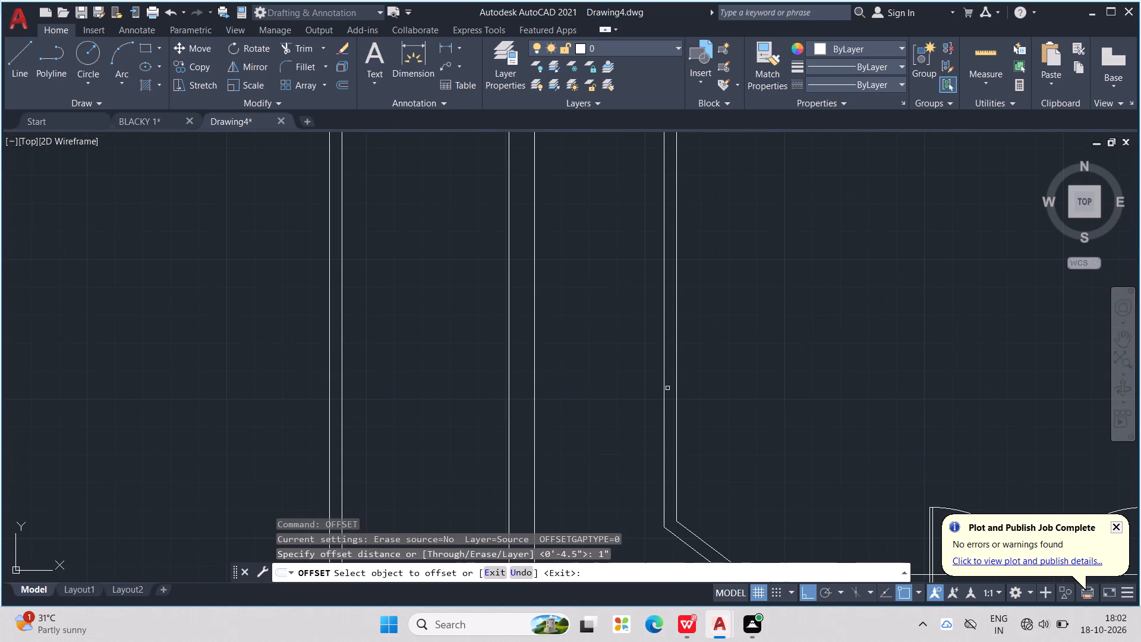
{"action": "left_click", "coordinate": [663, 384]}
{"action": "left_click", "coordinate": [672, 382]}
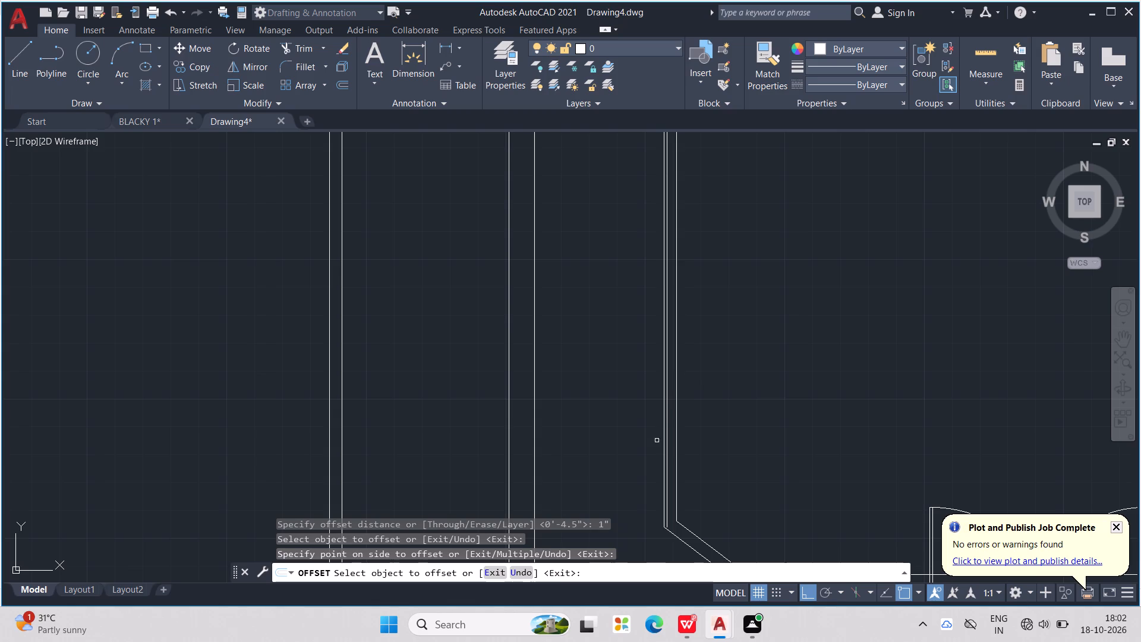
{"action": "left_click", "coordinate": [671, 533]}
{"action": "left_click", "coordinate": [671, 533]}
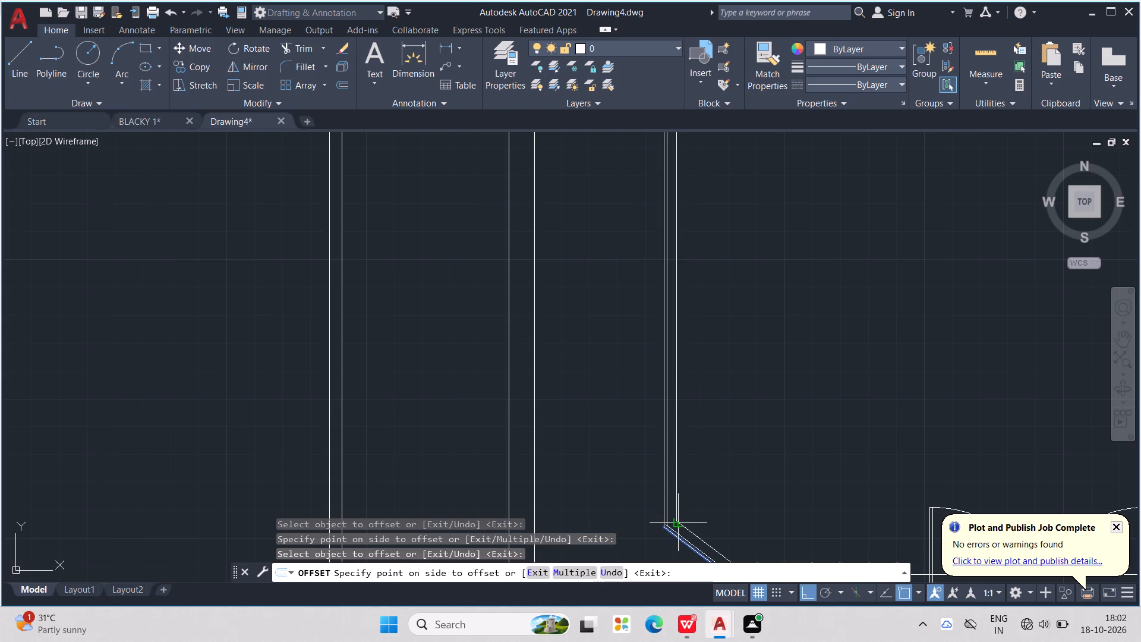
{"action": "left_click", "coordinate": [681, 520]}
Offset the vertical wall's east face inward in 1" increments and its west inner line another 1" east.
{"action": "scroll", "coordinate": [667, 454], "scroll_direction": "up", "scroll_amount": 1}
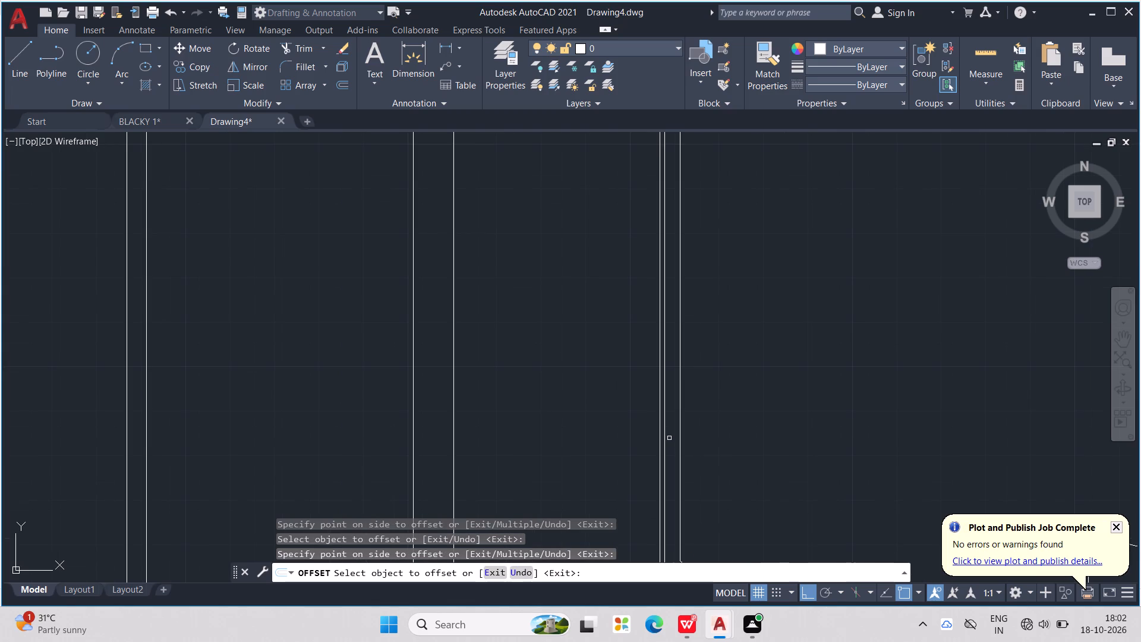
{"action": "left_click", "coordinate": [681, 427]}
{"action": "left_click", "coordinate": [676, 434]}
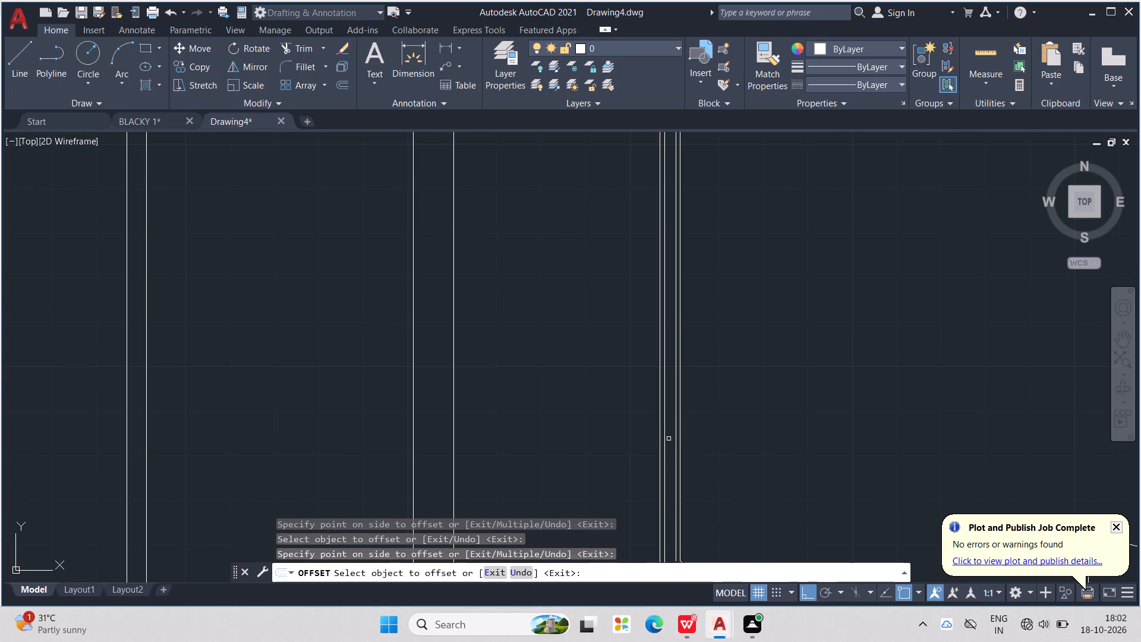
{"action": "left_click", "coordinate": [665, 438]}
{"action": "left_click", "coordinate": [669, 436]}
{"action": "left_click", "coordinate": [675, 433]}
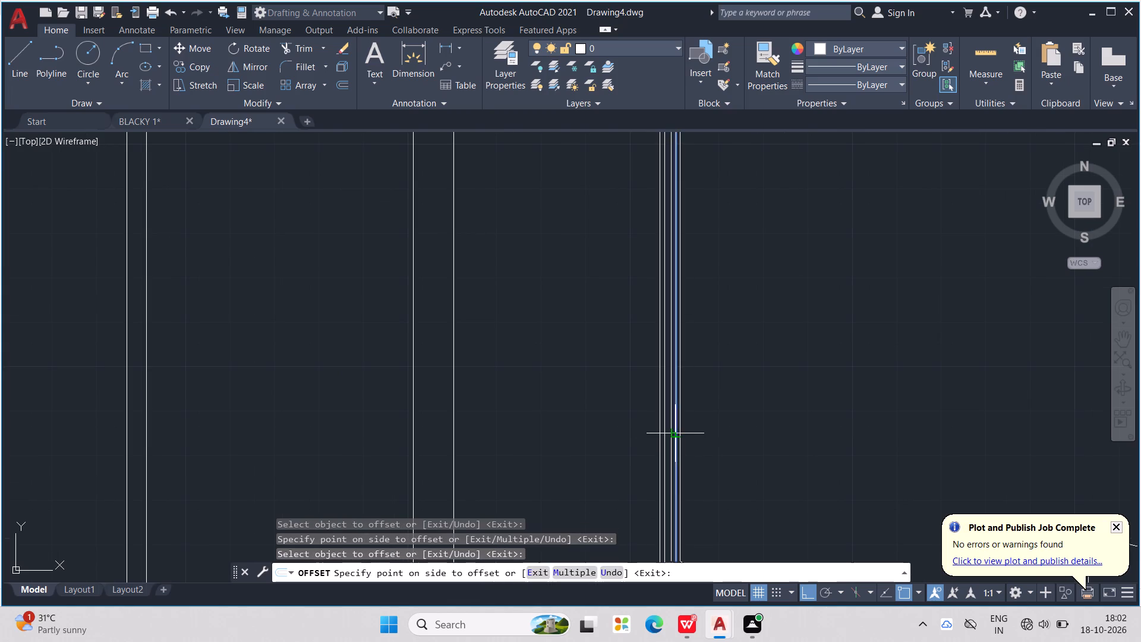
{"action": "left_click", "coordinate": [669, 436]}
{"action": "scroll", "coordinate": [668, 437], "scroll_direction": "up", "scroll_amount": 2}
{"action": "left_click", "coordinate": [657, 428]}
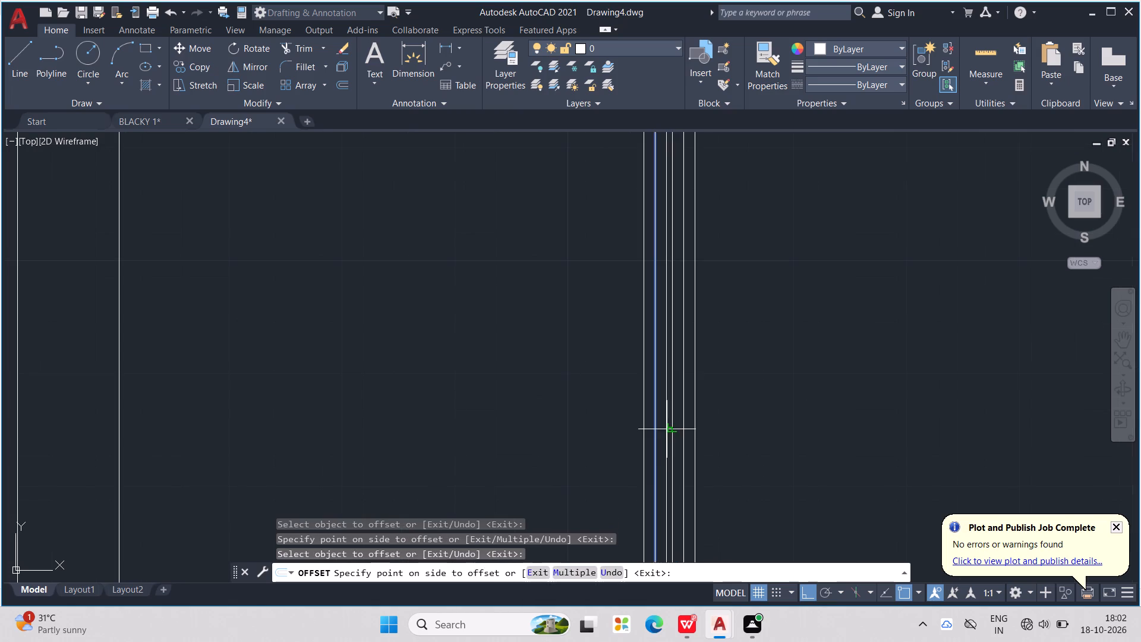
{"action": "left_click", "coordinate": [667, 429]}
Offset the angled wall's inner line northeast in successive 1" increments, adding three more parallel lines inside the wall.
{"action": "scroll", "coordinate": [674, 421], "scroll_direction": "down", "scroll_amount": 3}
{"action": "middle_click_drag", "start_coordinate": [724, 414], "coordinate": [702, 329]}
{"action": "scroll", "coordinate": [667, 431], "scroll_direction": "up", "scroll_amount": 1}
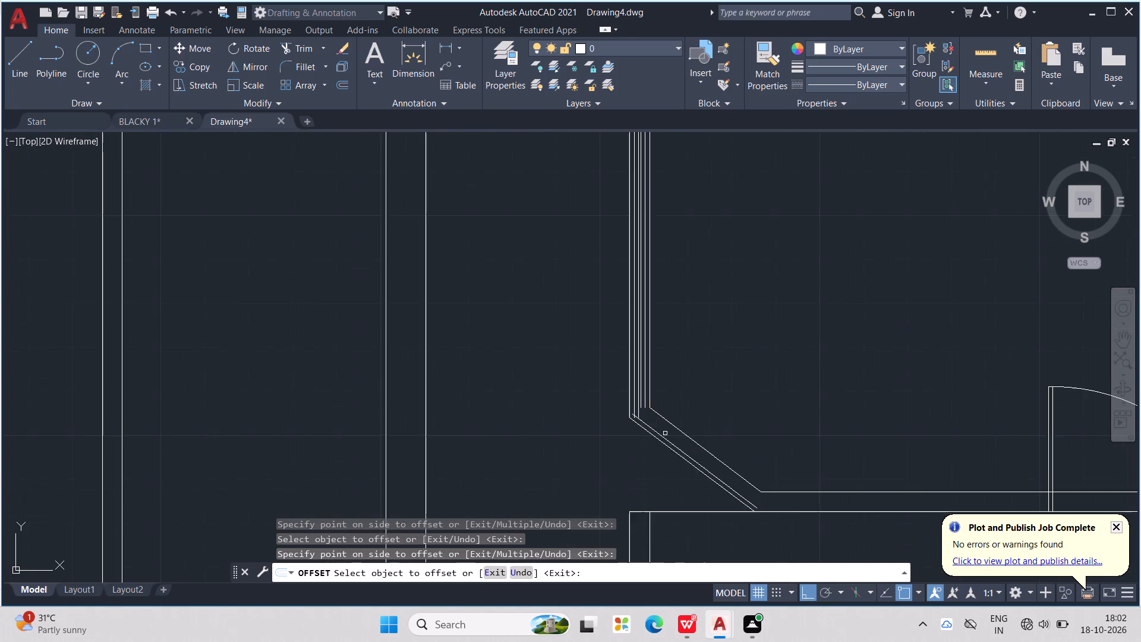
{"action": "scroll", "coordinate": [665, 434], "scroll_direction": "up", "scroll_amount": 3}
{"action": "left_click", "coordinate": [660, 441]}
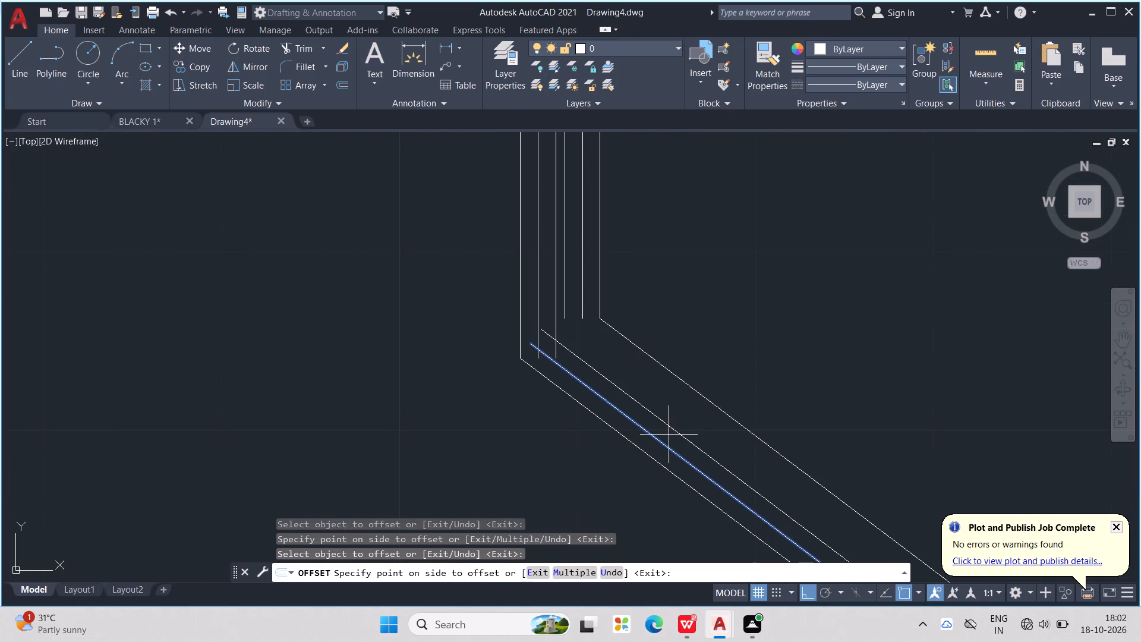
{"action": "left_click", "coordinate": [669, 434]}
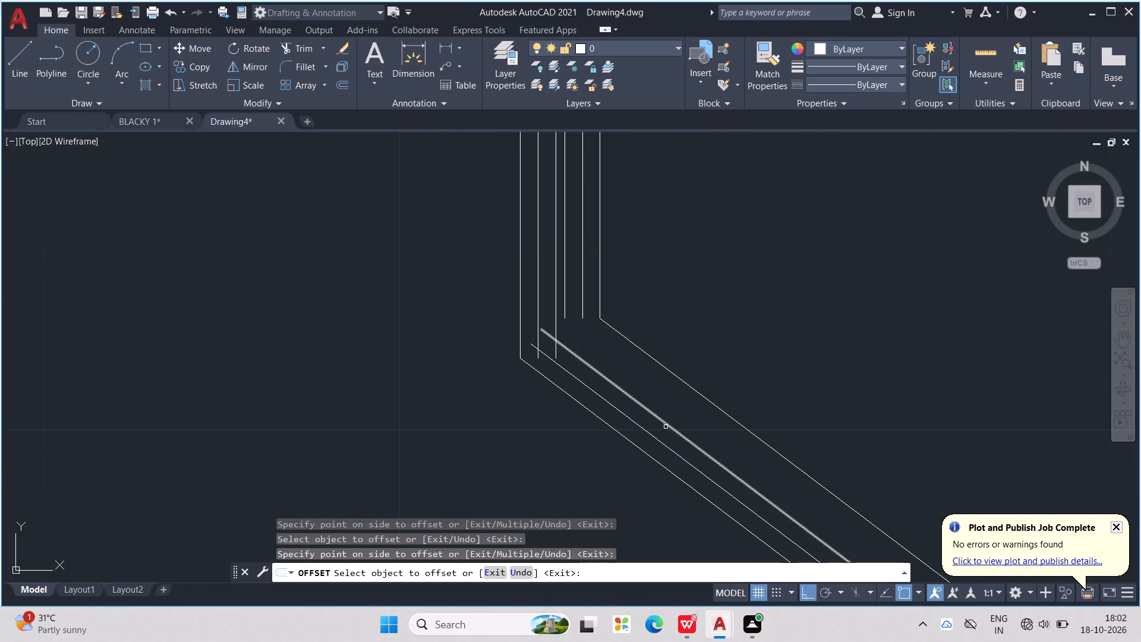
{"action": "left_click", "coordinate": [666, 425]}
{"action": "left_click", "coordinate": [674, 415]}
{"action": "left_click", "coordinate": [677, 410]}
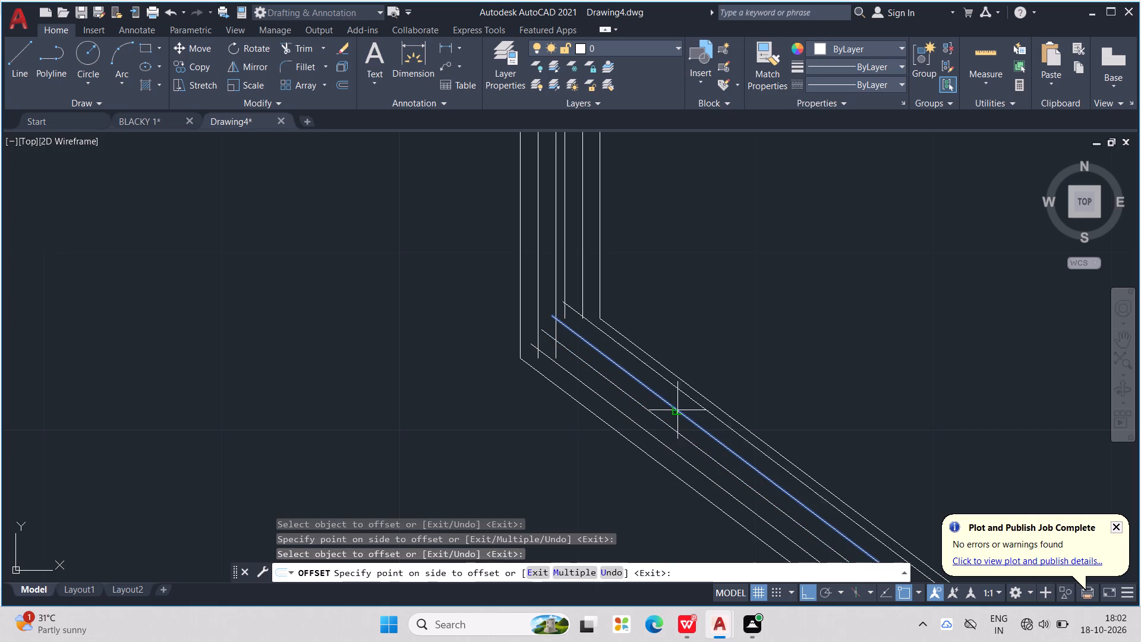
{"action": "left_click", "coordinate": [683, 403]}
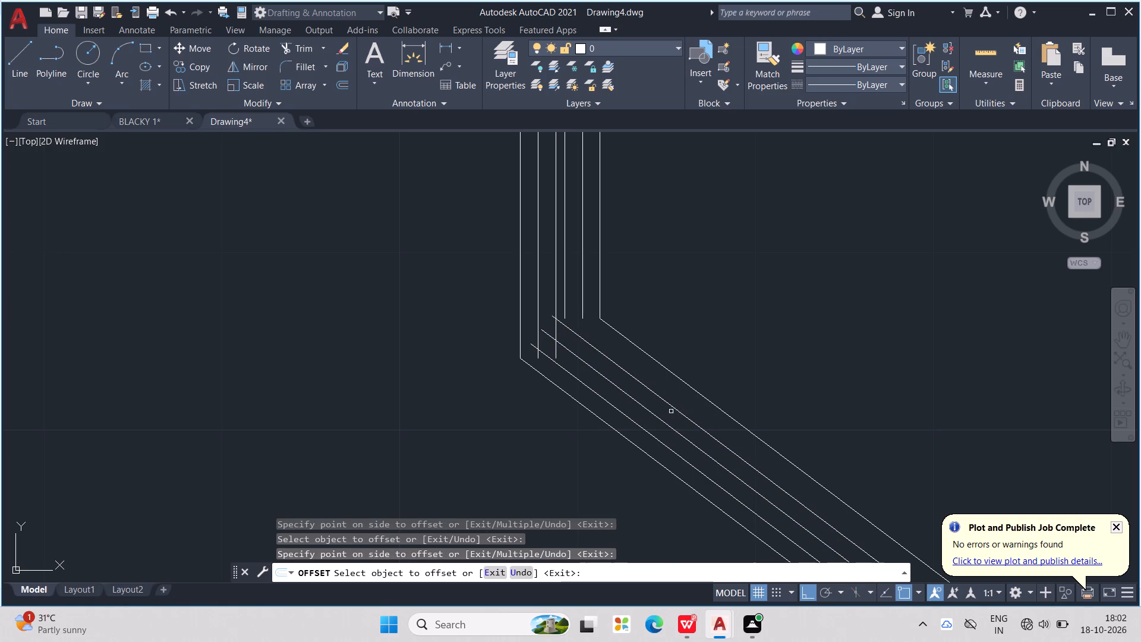
{"action": "left_click", "coordinate": [675, 408]}
{"action": "left_click", "coordinate": [679, 401]}
{"action": "left_click", "coordinate": [595, 347]}
{"action": "left_click", "coordinate": [602, 344]}
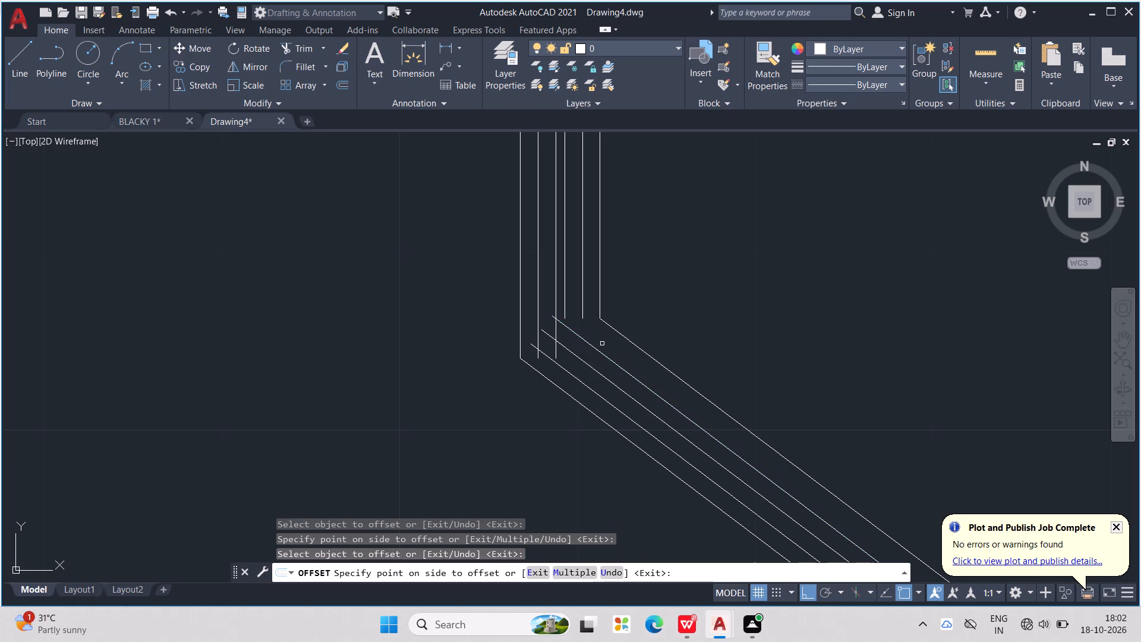
{"action": "left_click", "coordinate": [598, 348]}
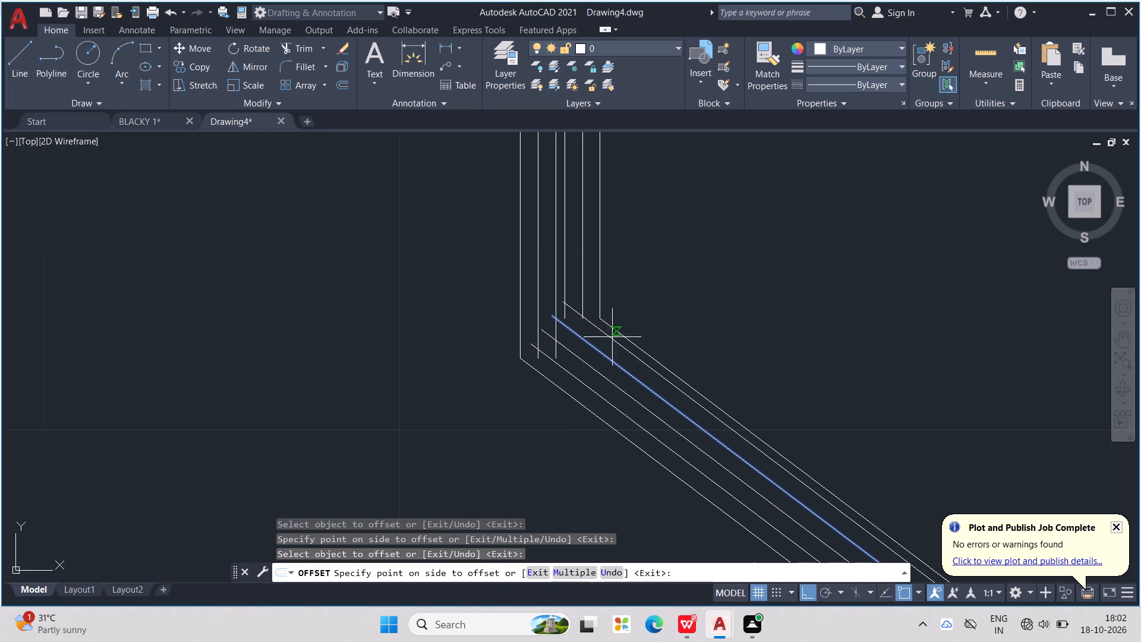
{"action": "left_click", "coordinate": [669, 308]}
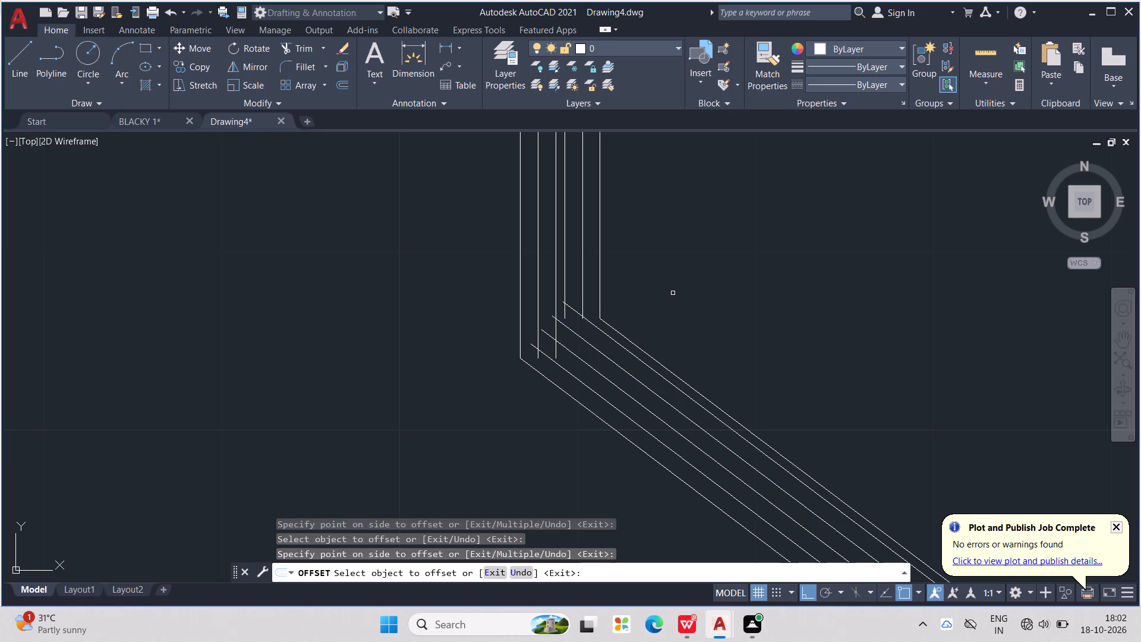
{"action": "key", "text": "Escape"}
{"action": "key", "text": "Escape"}
{"action": "key", "text": "Escape"}
{"action": "key", "text": "Escape"}
Trim the northeasternmost angled inner line and the vertical inner line 2" from the east face to a clean corner.
{"action": "type", "text": "TR"}
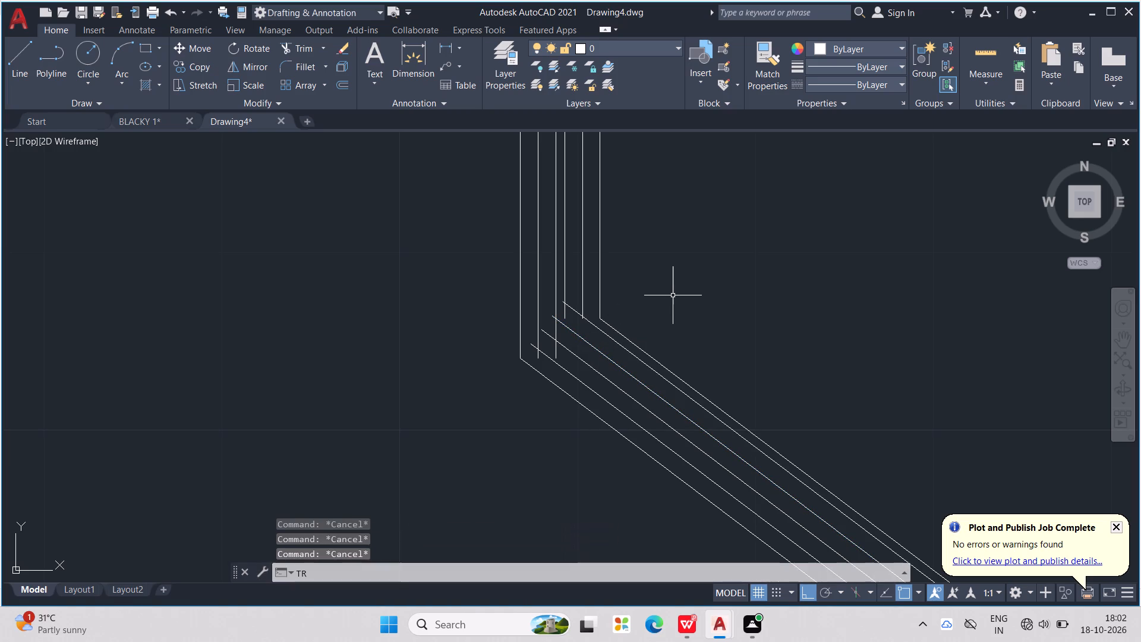
{"action": "key", "text": "Return"}
{"action": "scroll", "coordinate": [595, 306], "scroll_direction": "up", "scroll_amount": 3}
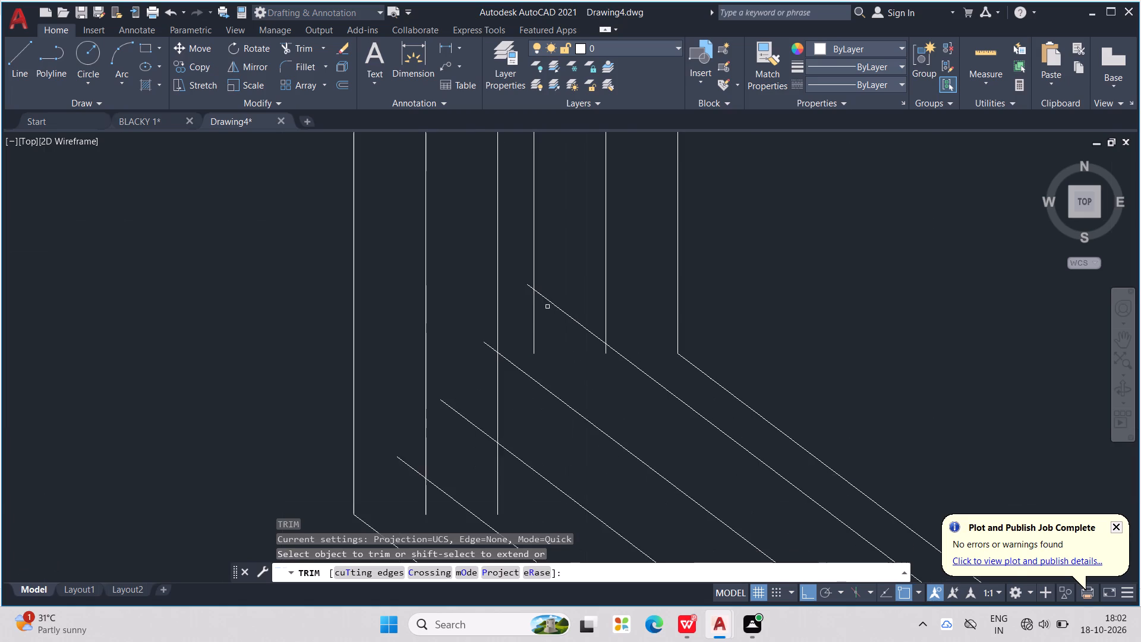
{"action": "scroll", "coordinate": [535, 301], "scroll_direction": "up", "scroll_amount": 2}
{"action": "left_click", "coordinate": [523, 270]}
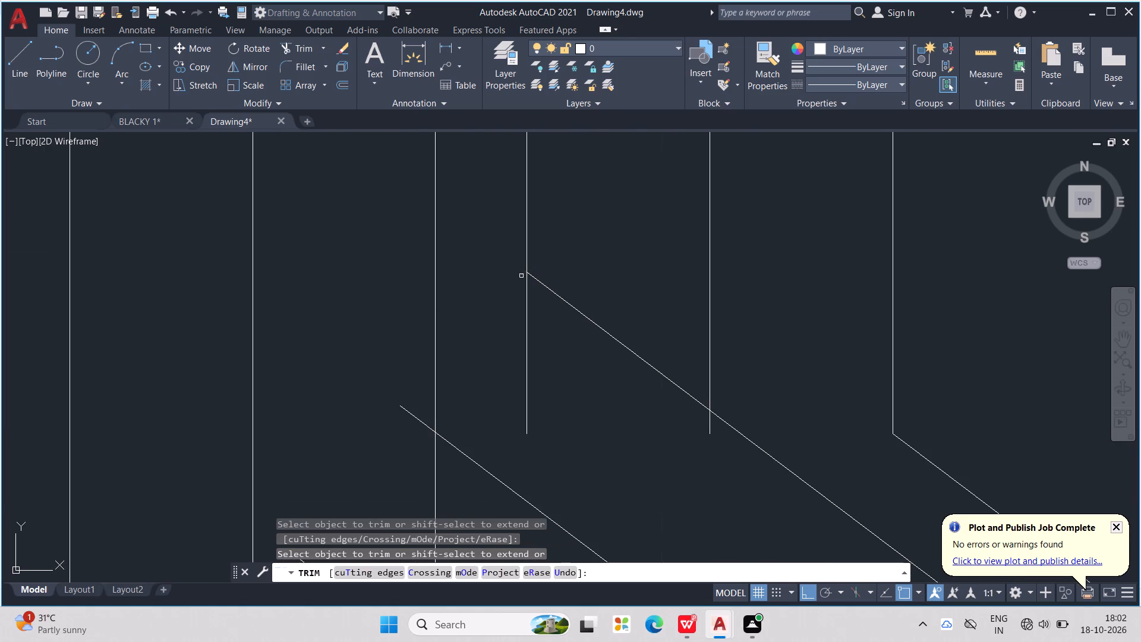
{"action": "left_click_drag", "start_coordinate": [521, 276], "coordinate": [535, 322]}
{"action": "scroll", "coordinate": [717, 343], "scroll_direction": "down", "scroll_amount": 2}
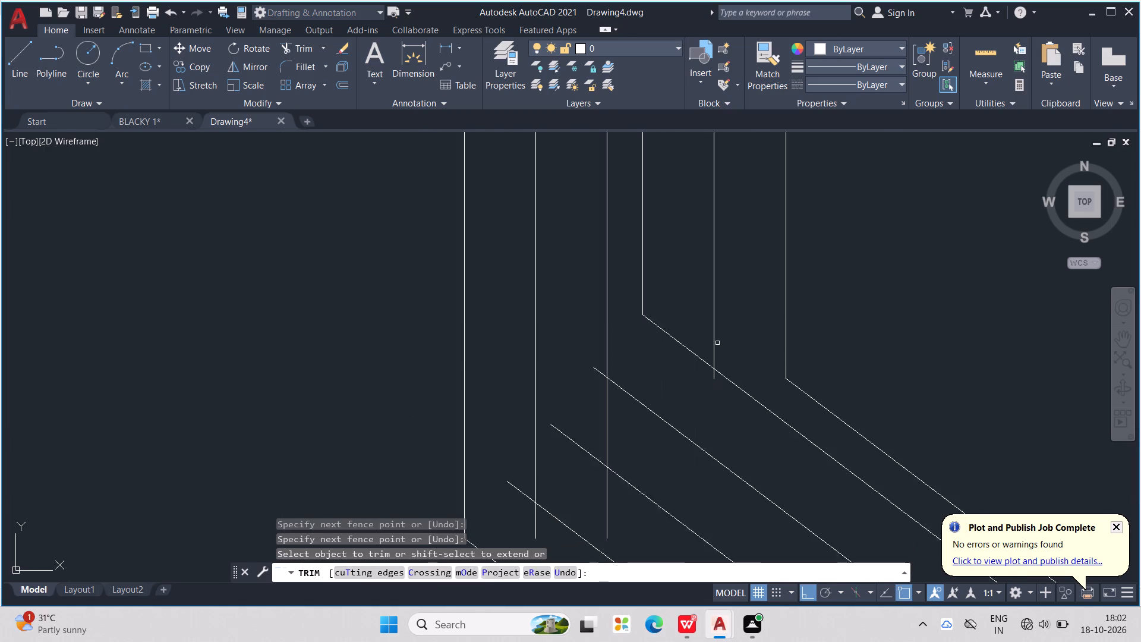
Trim the two western vertical inner lines and their matching angled lines to clean corners, clearing the leftover stubs.
{"action": "scroll", "coordinate": [717, 343], "scroll_direction": "down", "scroll_amount": 1}
{"action": "scroll", "coordinate": [713, 365], "scroll_direction": "up", "scroll_amount": 2}
{"action": "scroll", "coordinate": [711, 361], "scroll_direction": "down", "scroll_amount": 4}
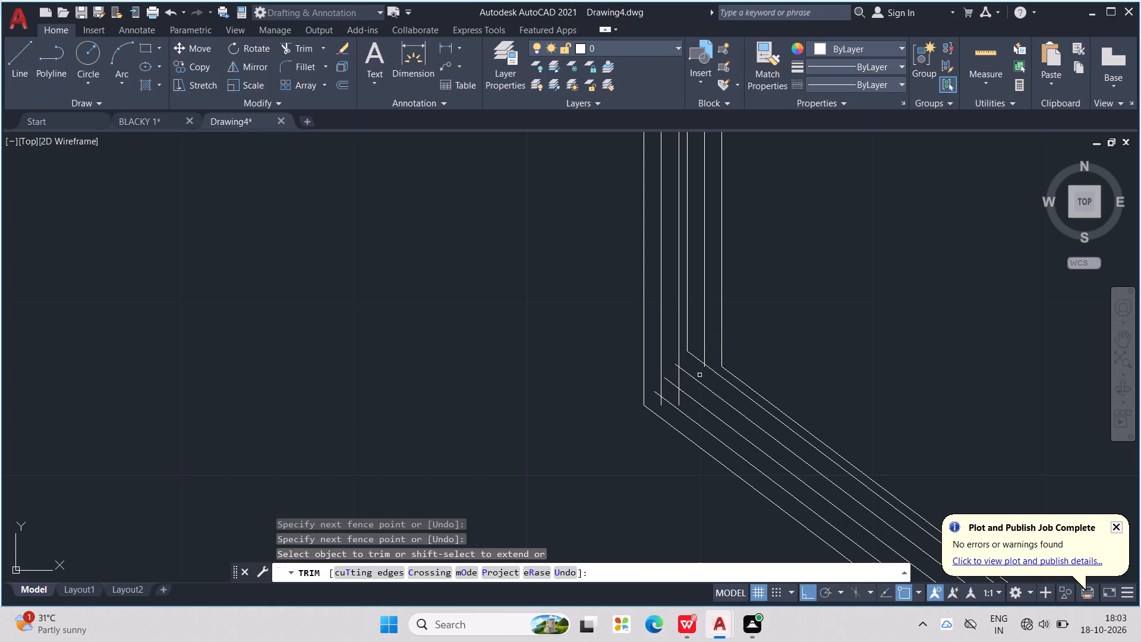
{"action": "scroll", "coordinate": [679, 376], "scroll_direction": "up", "scroll_amount": 2}
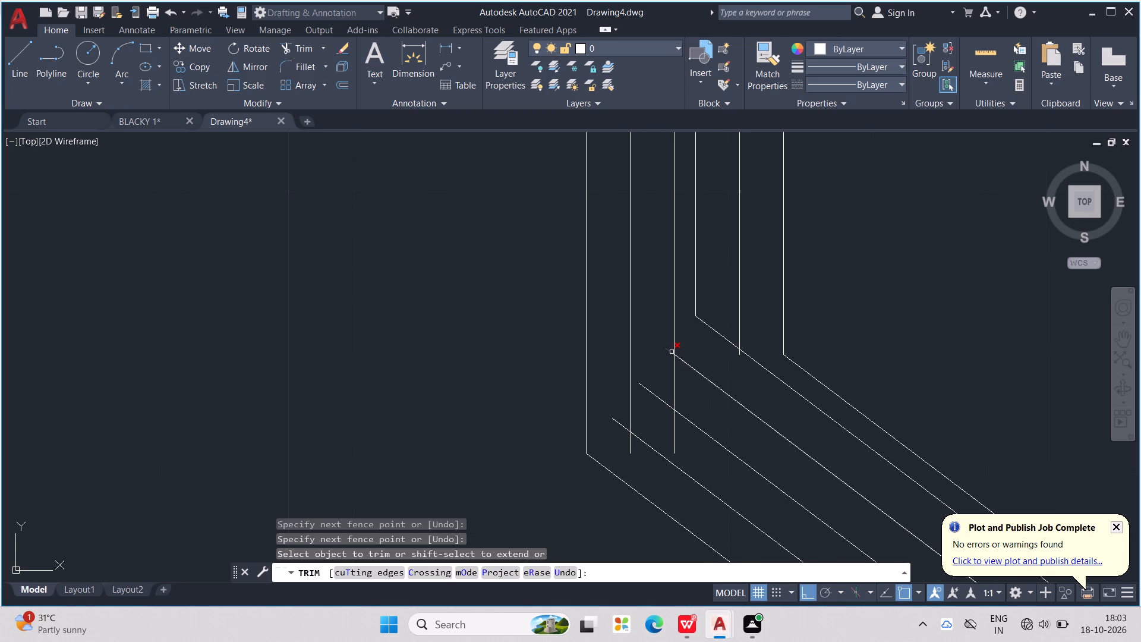
{"action": "left_click", "coordinate": [670, 350]}
{"action": "left_click_drag", "start_coordinate": [673, 360], "coordinate": [687, 384]}
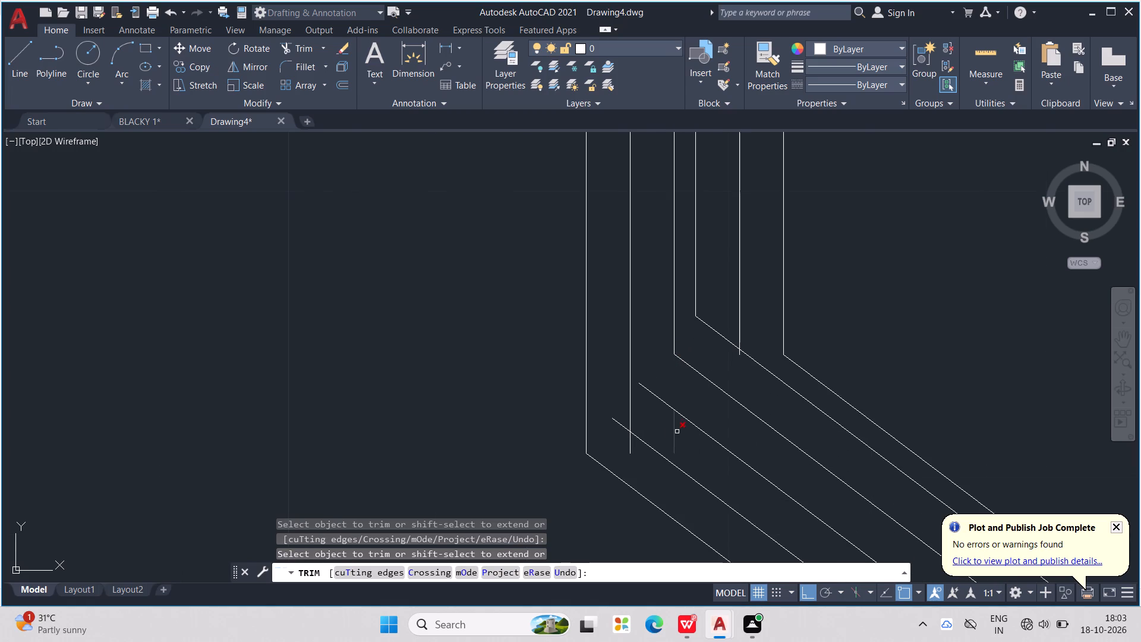
{"action": "left_click", "coordinate": [677, 431]}
{"action": "left_click", "coordinate": [668, 427]}
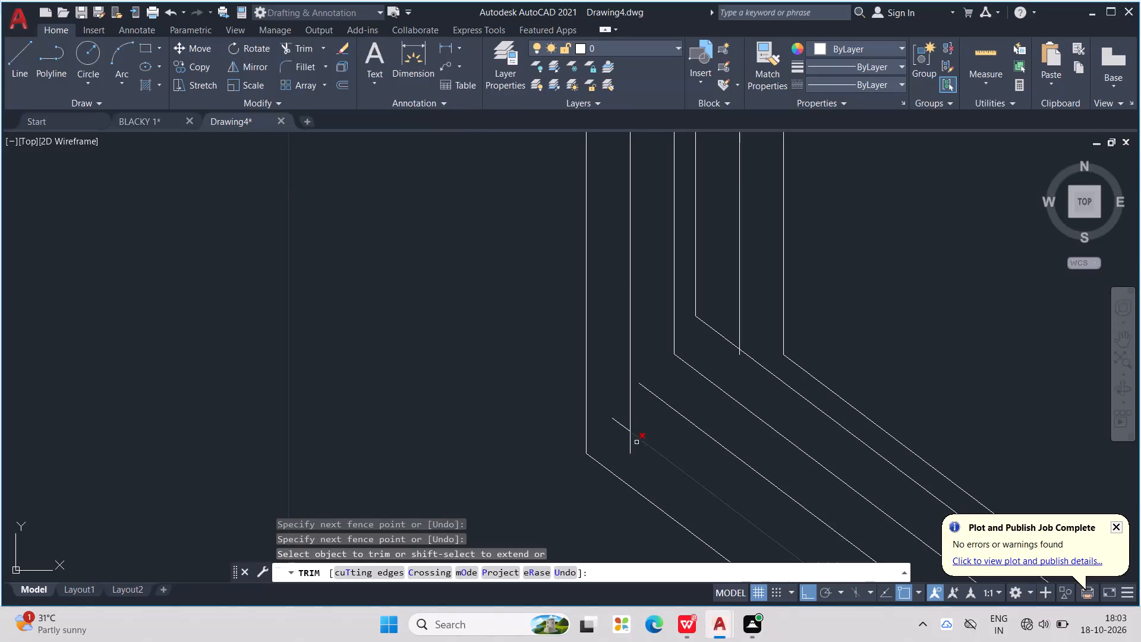
{"action": "left_click", "coordinate": [630, 446]}
{"action": "left_click", "coordinate": [622, 425]}
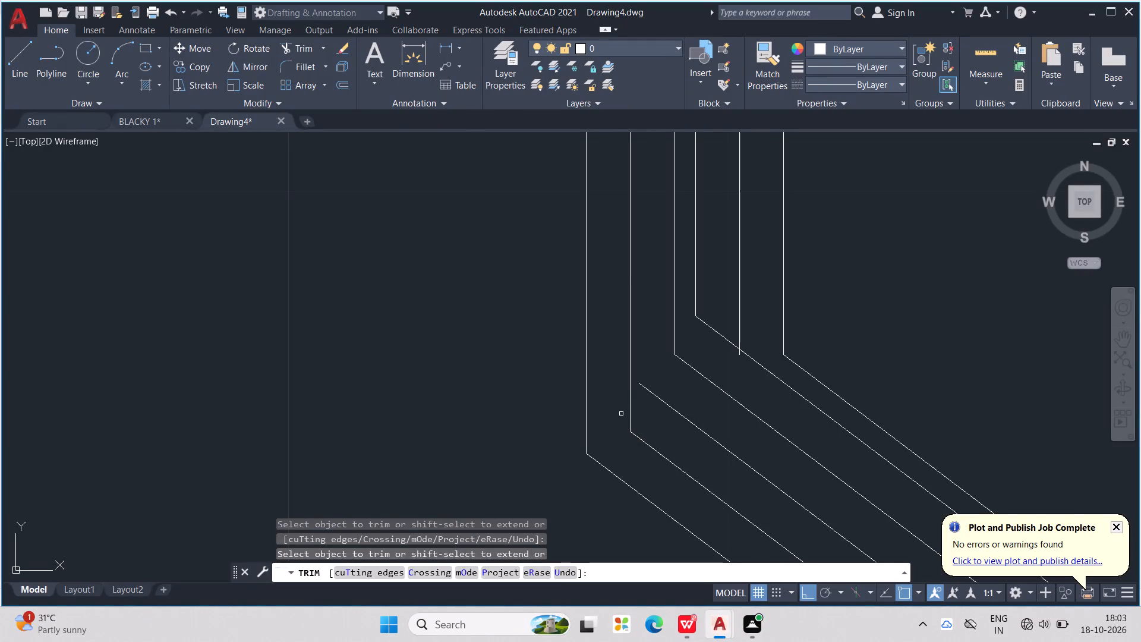
Remove the unjoined middle angled line and the unjoined vertical line next to the east face, including its leftover stub.
{"action": "scroll", "coordinate": [636, 389], "scroll_direction": "down", "scroll_amount": 2}
{"action": "left_click", "coordinate": [657, 401]}
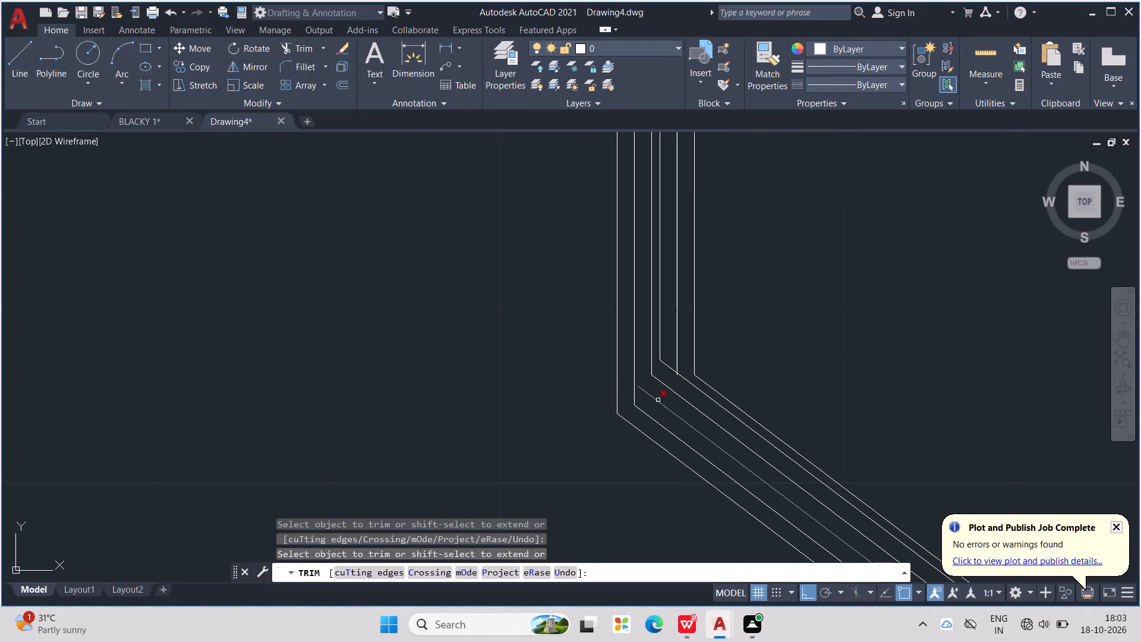
{"action": "left_click", "coordinate": [658, 400]}
{"action": "left_click", "coordinate": [654, 401]}
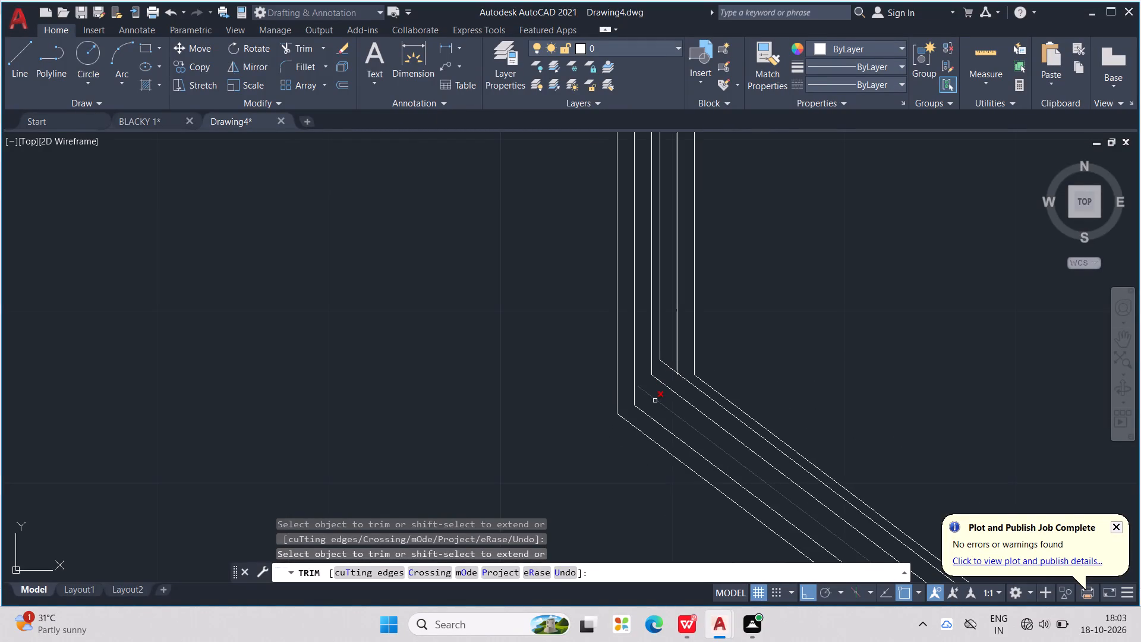
{"action": "left_click", "coordinate": [655, 400]}
{"action": "scroll", "coordinate": [673, 340], "scroll_direction": "up", "scroll_amount": 4}
{"action": "left_click_drag", "start_coordinate": [674, 341], "coordinate": [679, 346]}
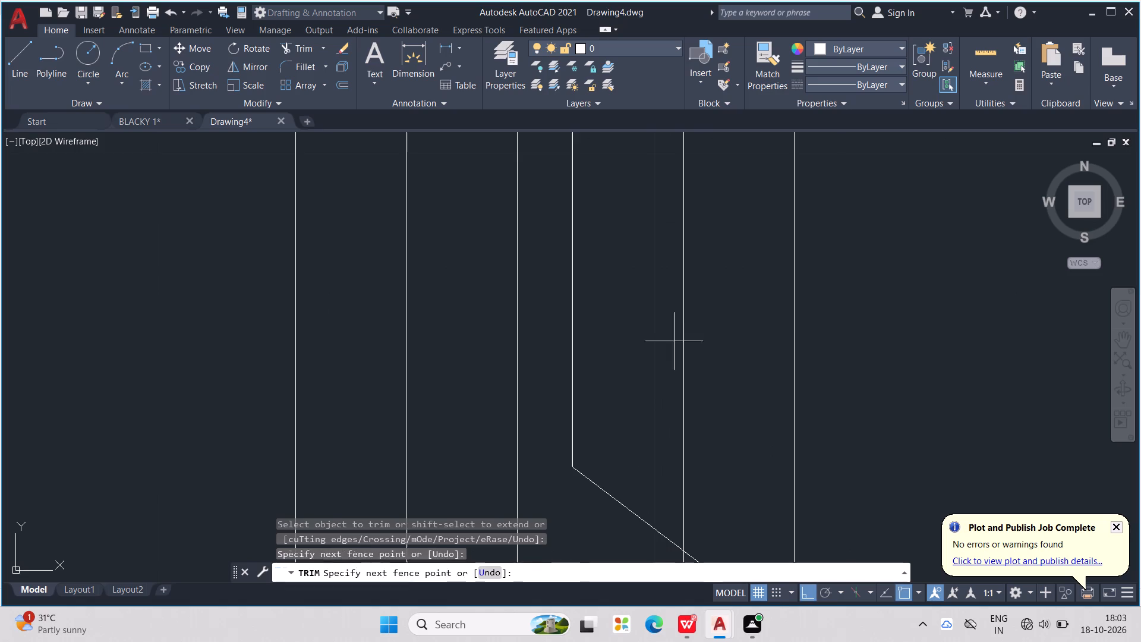
{"action": "left_click_drag", "start_coordinate": [679, 346], "coordinate": [715, 360]}
{"action": "scroll", "coordinate": [716, 351], "scroll_direction": "down", "scroll_amount": 3}
{"action": "scroll", "coordinate": [707, 436], "scroll_direction": "up", "scroll_amount": 2}
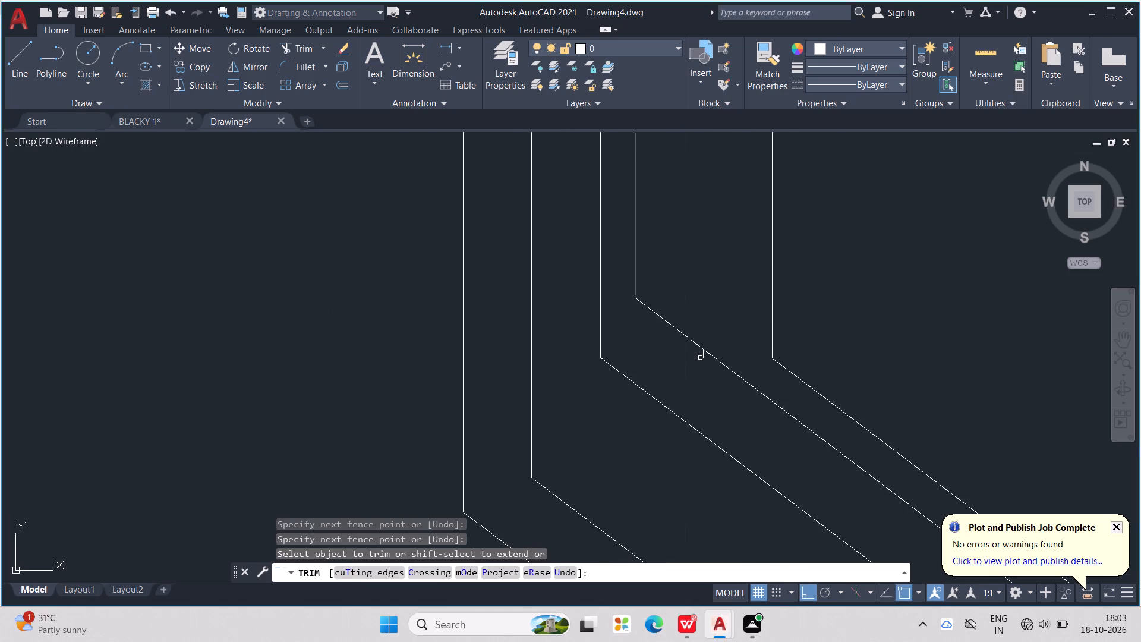
{"action": "left_click", "coordinate": [702, 357]}
{"action": "scroll", "coordinate": [702, 357], "scroll_direction": "down", "scroll_amount": 5}
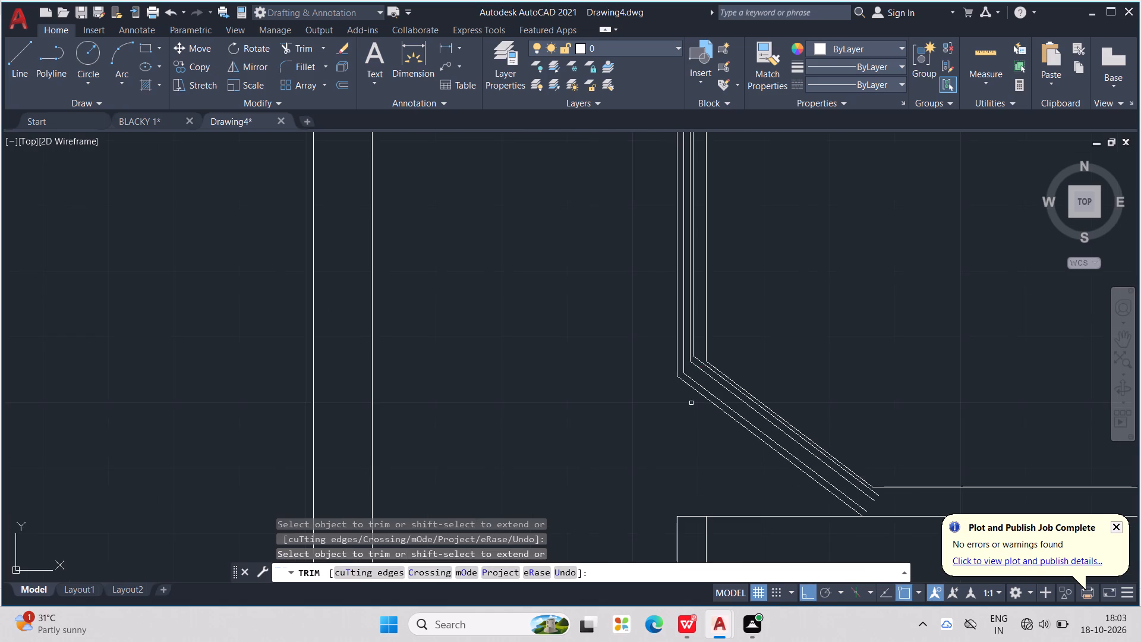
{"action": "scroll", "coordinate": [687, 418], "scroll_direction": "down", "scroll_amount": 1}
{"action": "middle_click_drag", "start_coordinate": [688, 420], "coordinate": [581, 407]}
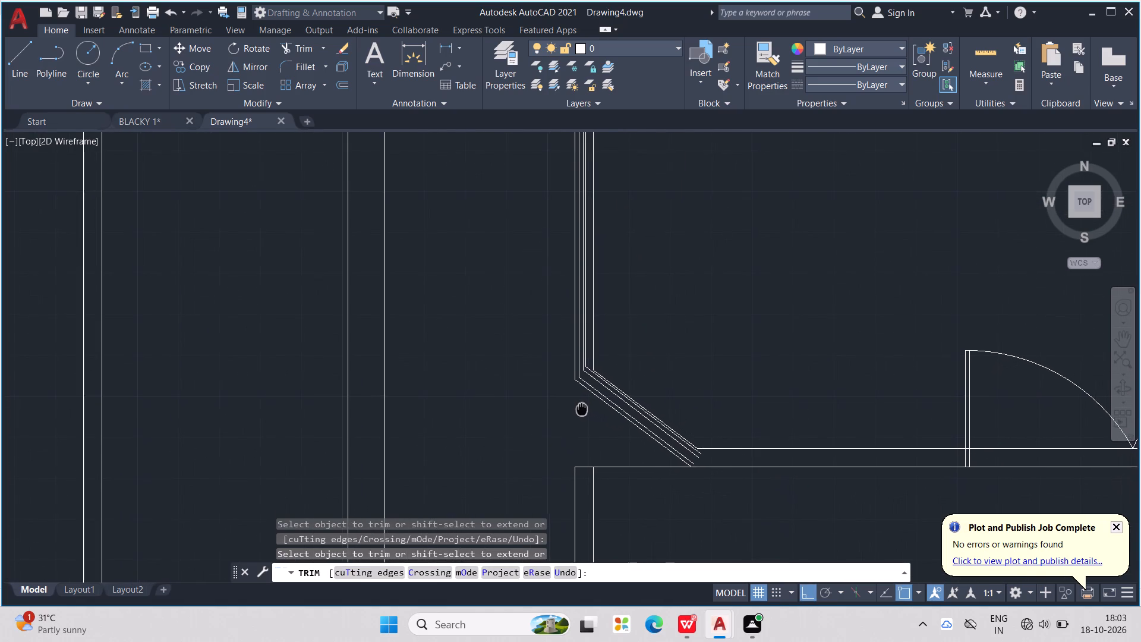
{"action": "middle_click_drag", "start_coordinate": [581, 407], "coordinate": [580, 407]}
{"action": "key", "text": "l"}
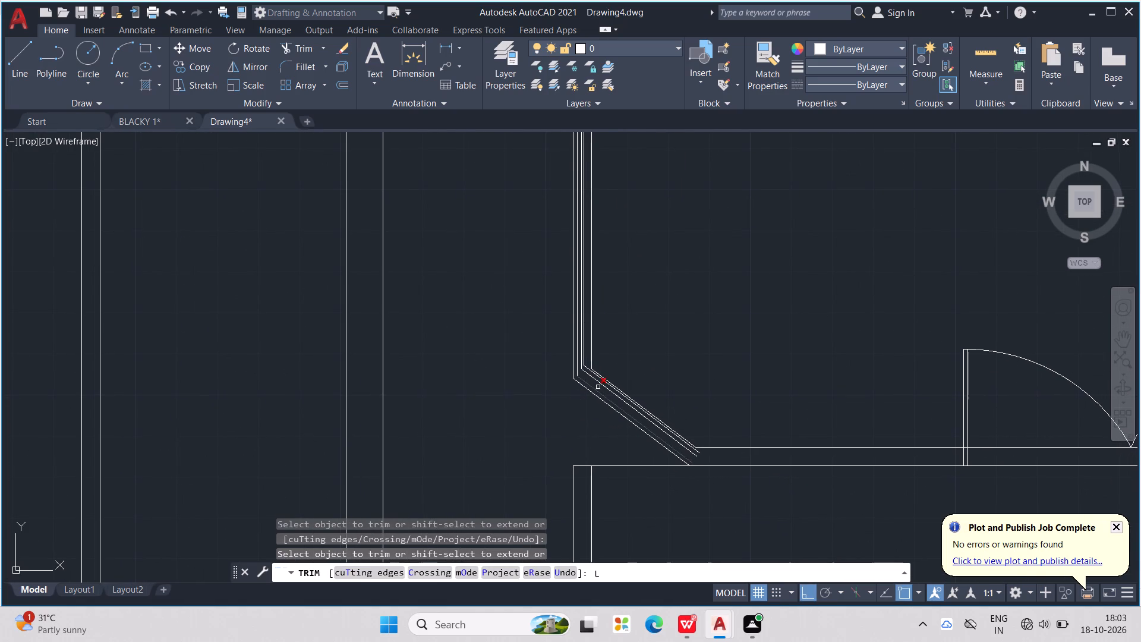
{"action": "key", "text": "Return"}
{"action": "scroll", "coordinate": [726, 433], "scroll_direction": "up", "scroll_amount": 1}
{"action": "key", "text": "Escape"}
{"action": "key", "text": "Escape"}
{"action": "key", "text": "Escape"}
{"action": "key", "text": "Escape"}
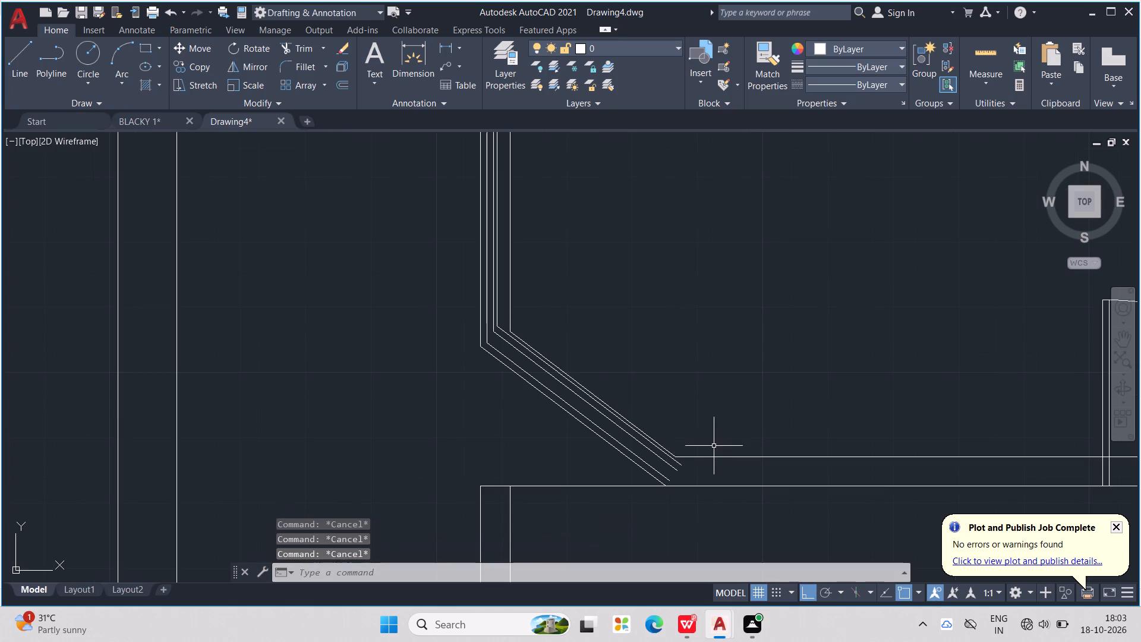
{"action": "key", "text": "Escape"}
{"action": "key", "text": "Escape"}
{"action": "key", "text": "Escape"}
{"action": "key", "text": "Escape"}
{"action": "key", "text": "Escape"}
Draw a horizontal line from the lower end of the southwesternmost angled inner line east to the door frame's west side.
{"action": "scroll", "coordinate": [691, 465], "scroll_direction": "up", "scroll_amount": 1}
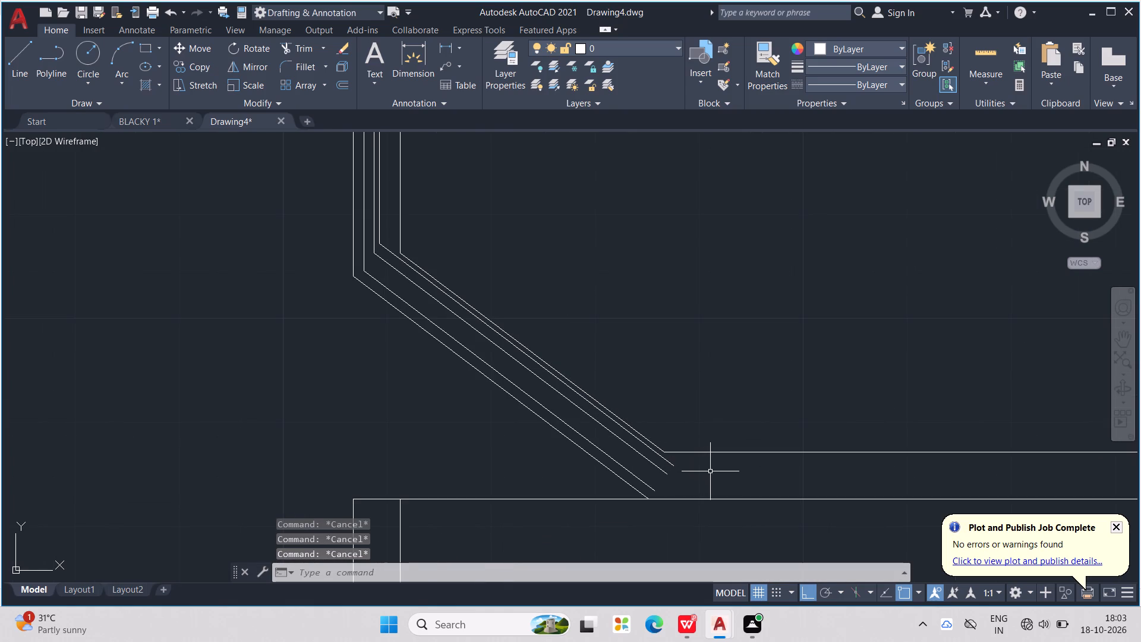
{"action": "middle_click_drag", "start_coordinate": [708, 462], "coordinate": [688, 435]}
{"action": "key", "text": "Escape"}
{"action": "key", "text": "Escape"}
{"action": "key", "text": "l"}
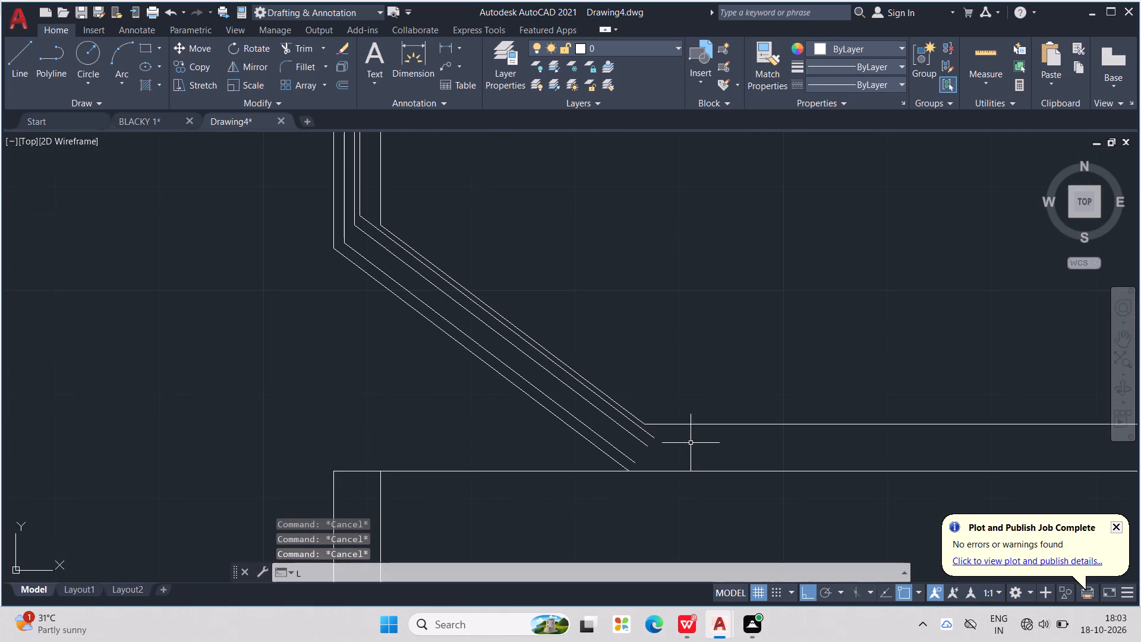
{"action": "key", "text": "Return"}
{"action": "left_click", "coordinate": [638, 467]}
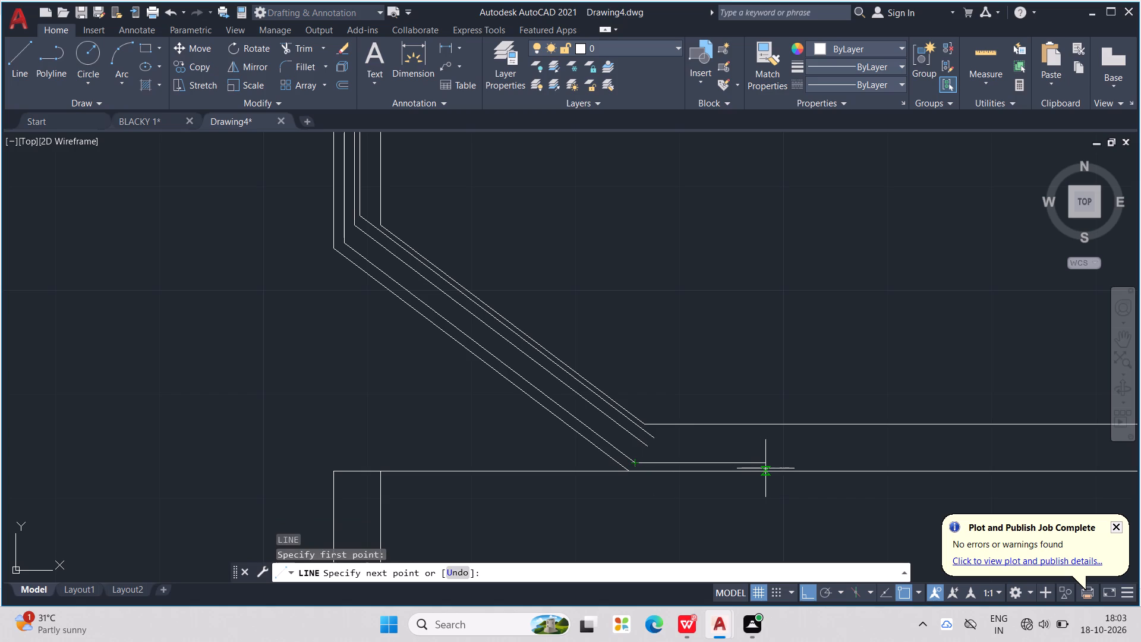
{"action": "middle_click_drag", "start_coordinate": [766, 468], "coordinate": [661, 465]}
{"action": "scroll", "coordinate": [675, 460], "scroll_direction": "down", "scroll_amount": 3}
{"action": "scroll", "coordinate": [887, 458], "scroll_direction": "up", "scroll_amount": 2}
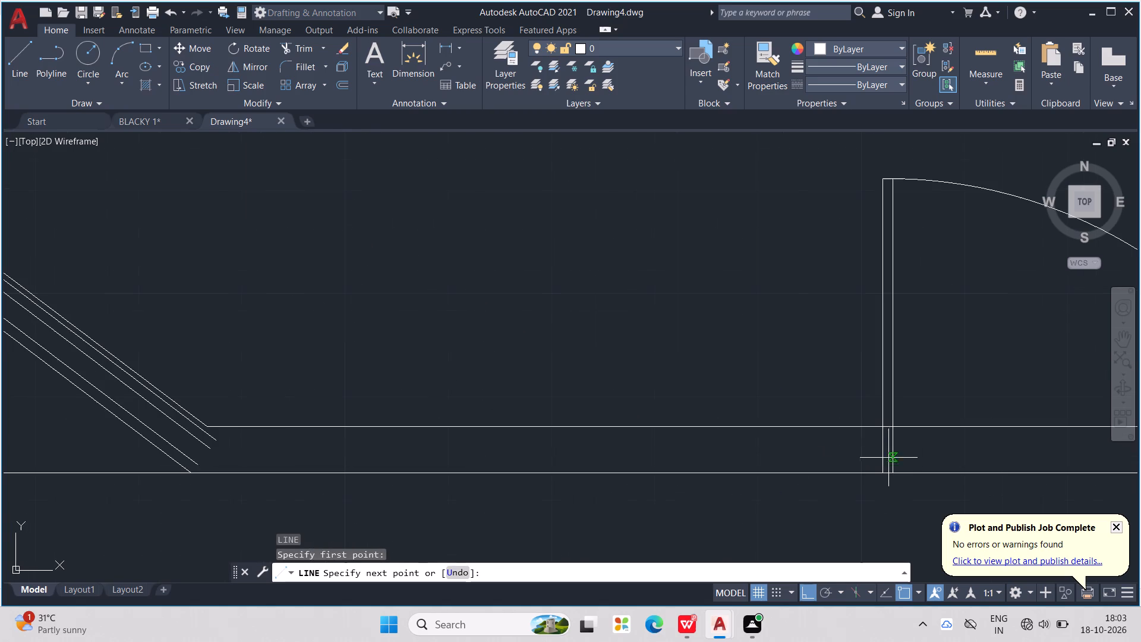
{"action": "left_click", "coordinate": [880, 468]}
{"action": "key", "text": "Escape"}
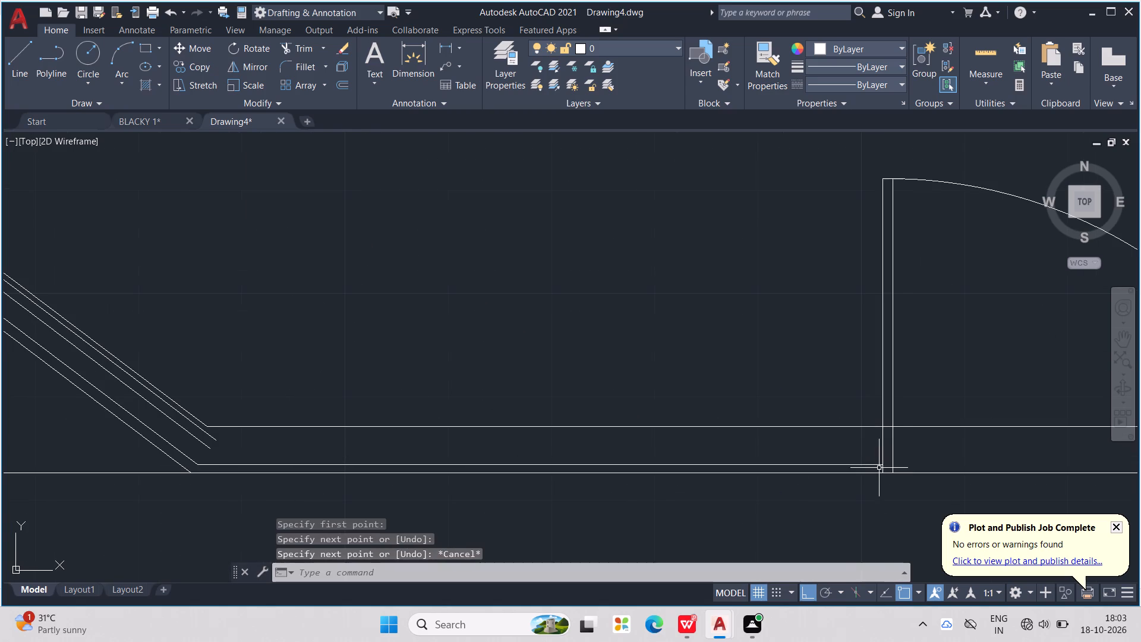
Draw a second horizontal line from the lower end of the middle angled inner line east to the door frame's west side.
{"action": "key", "text": "l"}
{"action": "key", "text": "Return"}
{"action": "middle_click_drag", "start_coordinate": [751, 468], "coordinate": [1054, 487]}
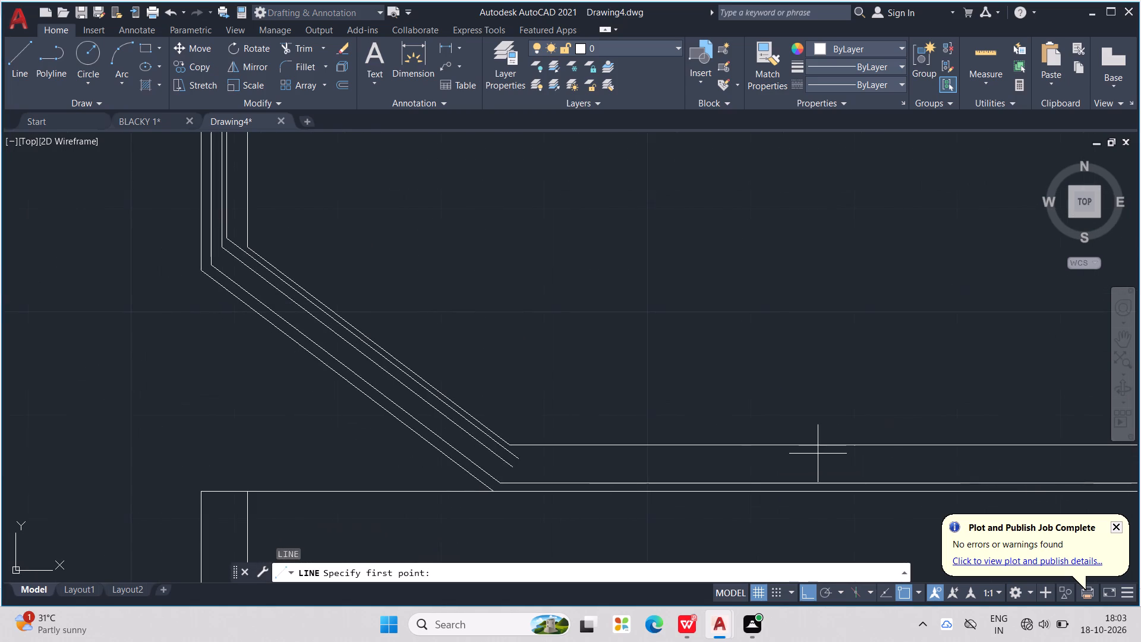
{"action": "left_click", "coordinate": [517, 470]}
{"action": "middle_click_drag", "start_coordinate": [891, 467], "coordinate": [875, 462]}
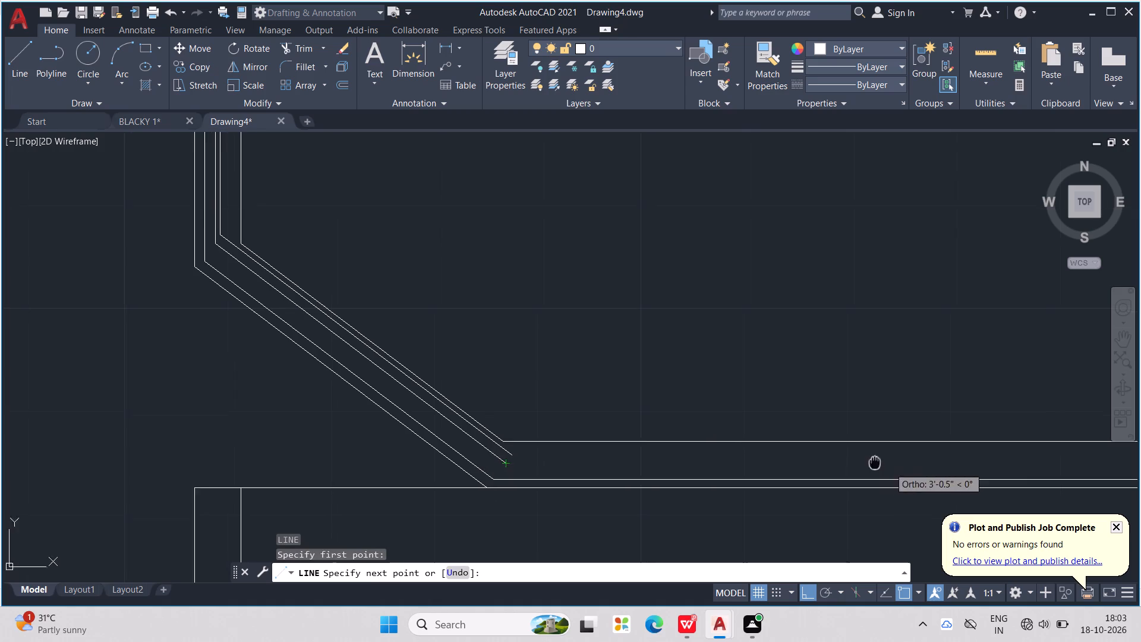
{"action": "middle_click_drag", "start_coordinate": [875, 462], "coordinate": [709, 460]}
{"action": "scroll", "coordinate": [980, 446], "scroll_direction": "up", "scroll_amount": 1}
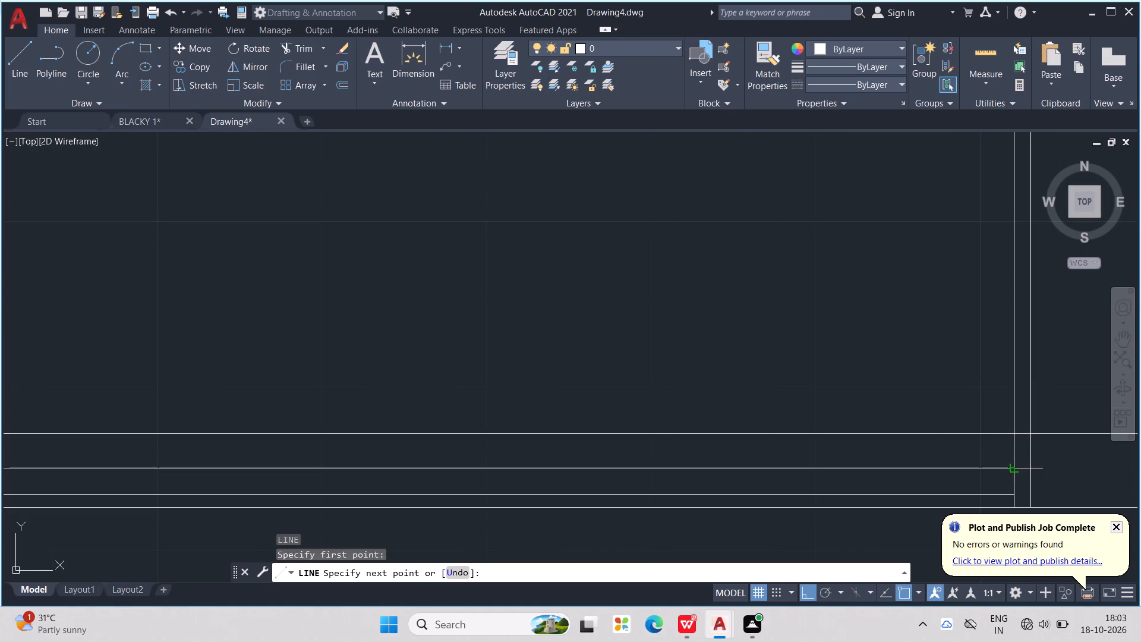
{"action": "left_click", "coordinate": [1014, 473]}
{"action": "key", "text": "Escape"}
{"action": "key", "text": "Escape"}
{"action": "key", "text": "Escape"}
Draw a third horizontal line from the lower end of the remaining angled inner line east to the door frame's west side.
{"action": "key", "text": "l"}
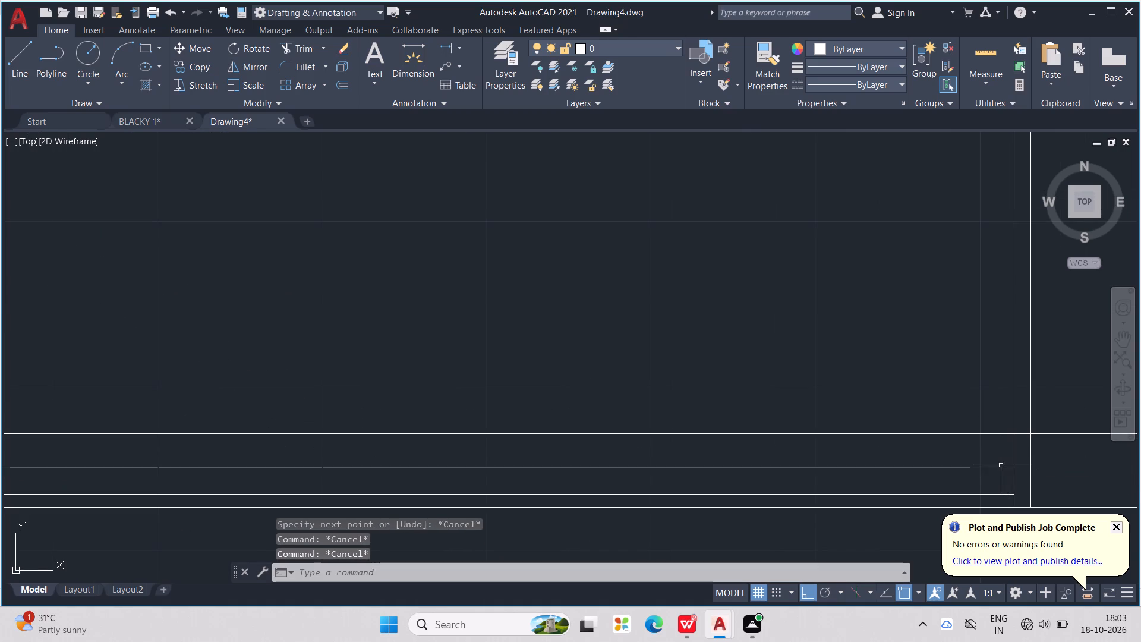
{"action": "key", "text": "Return"}
{"action": "scroll", "coordinate": [865, 471], "scroll_direction": "down", "scroll_amount": 2}
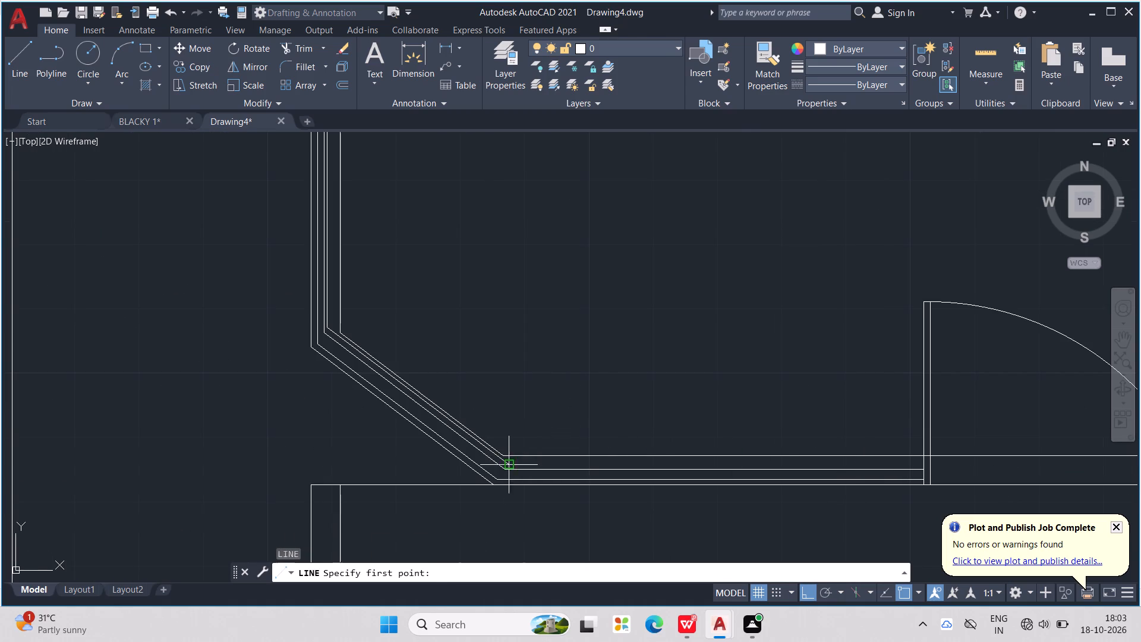
{"action": "scroll", "coordinate": [504, 472], "scroll_direction": "up", "scroll_amount": 3}
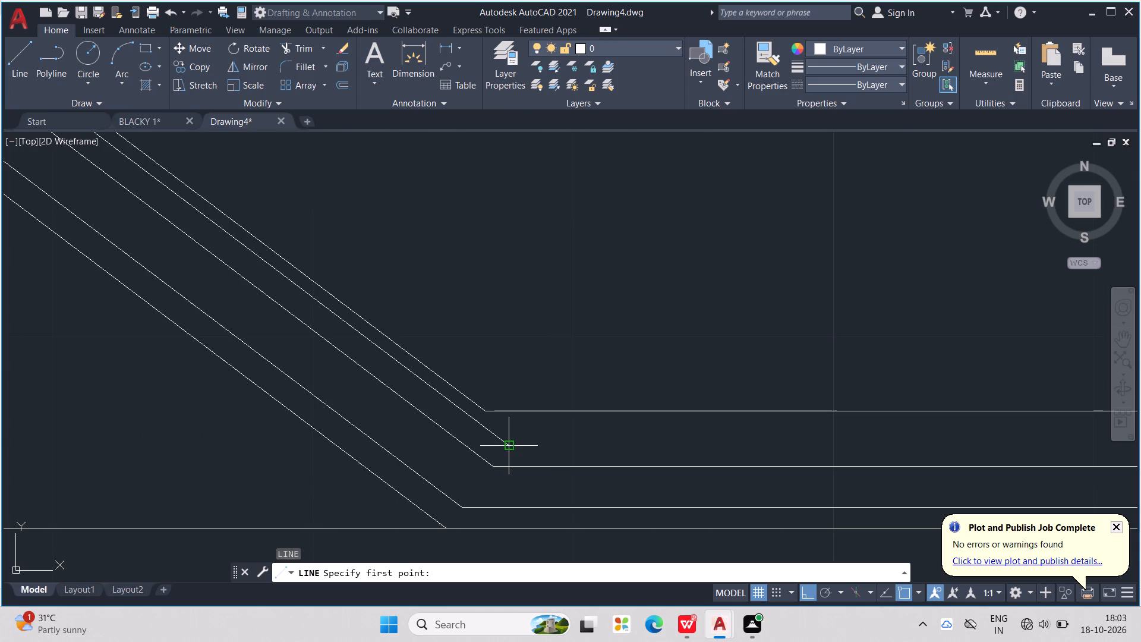
{"action": "left_click", "coordinate": [509, 450]}
{"action": "middle_click_drag", "start_coordinate": [805, 458], "coordinate": [657, 452]}
{"action": "scroll", "coordinate": [654, 452], "scroll_direction": "down", "scroll_amount": 2}
{"action": "scroll", "coordinate": [687, 454], "scroll_direction": "up", "scroll_amount": 2}
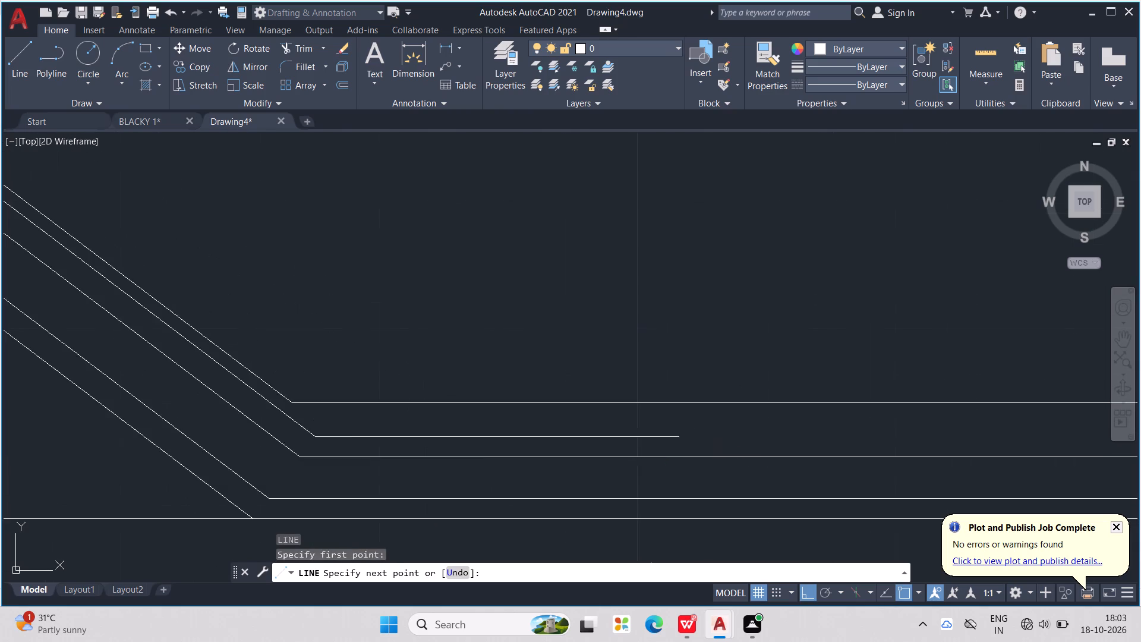
{"action": "scroll", "coordinate": [830, 418], "scroll_direction": "down", "scroll_amount": 5}
{"action": "scroll", "coordinate": [942, 411], "scroll_direction": "up", "scroll_amount": 1}
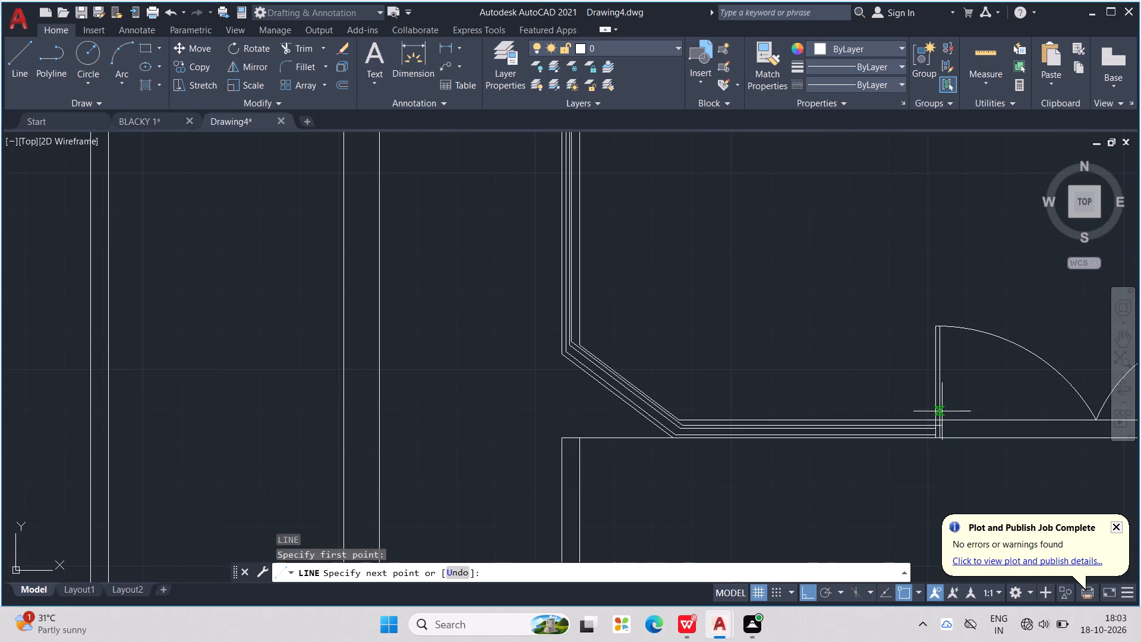
{"action": "scroll", "coordinate": [937, 420], "scroll_direction": "up", "scroll_amount": 1}
{"action": "middle_click_drag", "start_coordinate": [928, 420], "coordinate": [877, 430]}
{"action": "scroll", "coordinate": [875, 441], "scroll_direction": "up", "scroll_amount": 2}
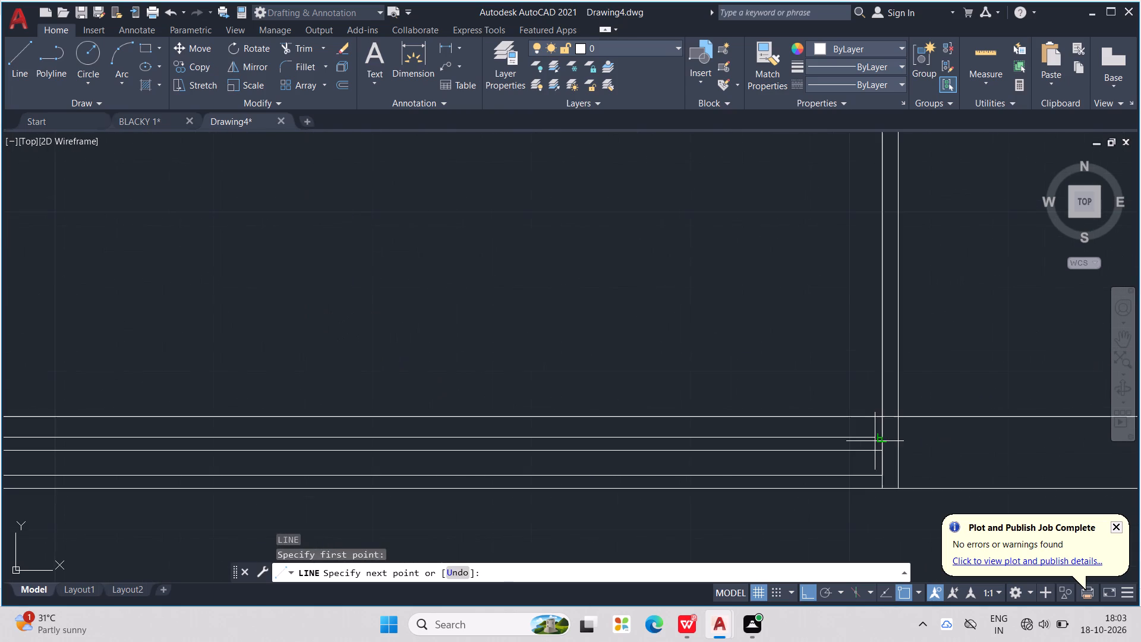
{"action": "left_click", "coordinate": [879, 436]}
{"action": "scroll", "coordinate": [883, 432], "scroll_direction": "down", "scroll_amount": 6}
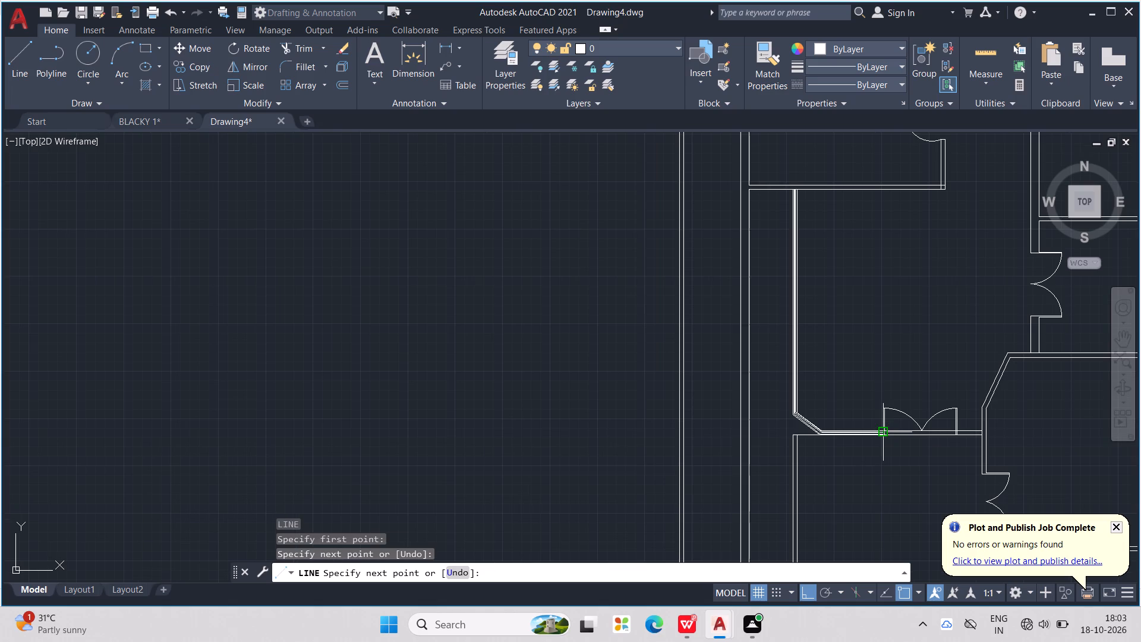
{"action": "key", "text": "Escape"}
{"action": "key", "text": "Escape"}
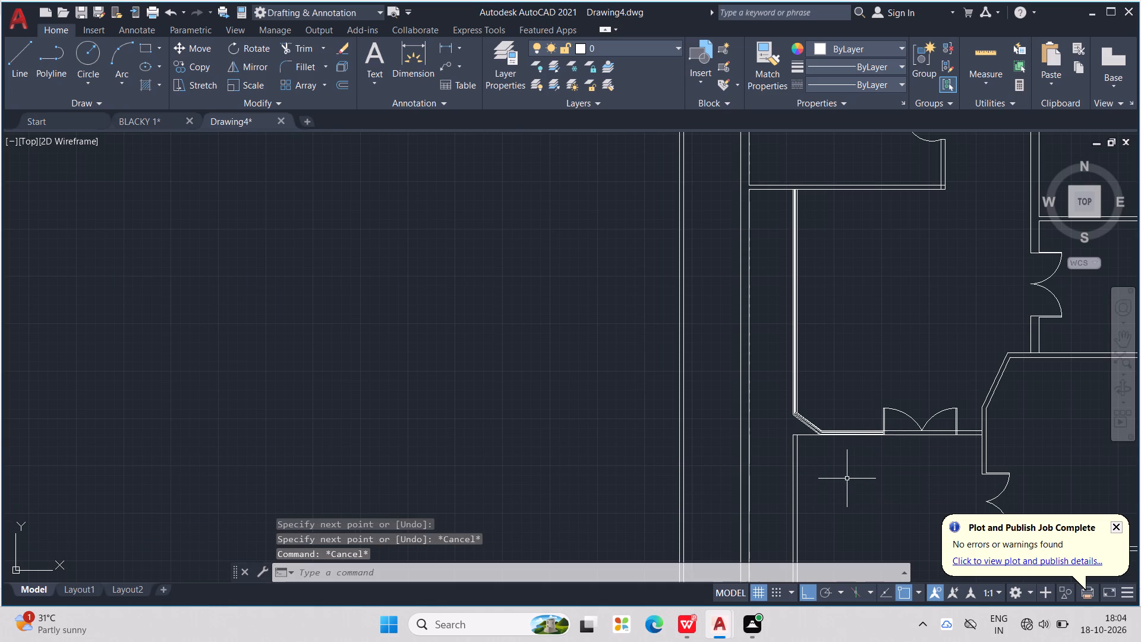
{"action": "key", "text": "Escape"}
{"action": "key", "text": "Escape"}
{"action": "key", "text": "Escape"}
{"action": "key", "text": "Escape"}
{"action": "key", "text": "Escape"}
{"action": "scroll", "coordinate": [774, 445], "scroll_direction": "up", "scroll_amount": 1}
{"action": "key", "text": "Escape"}
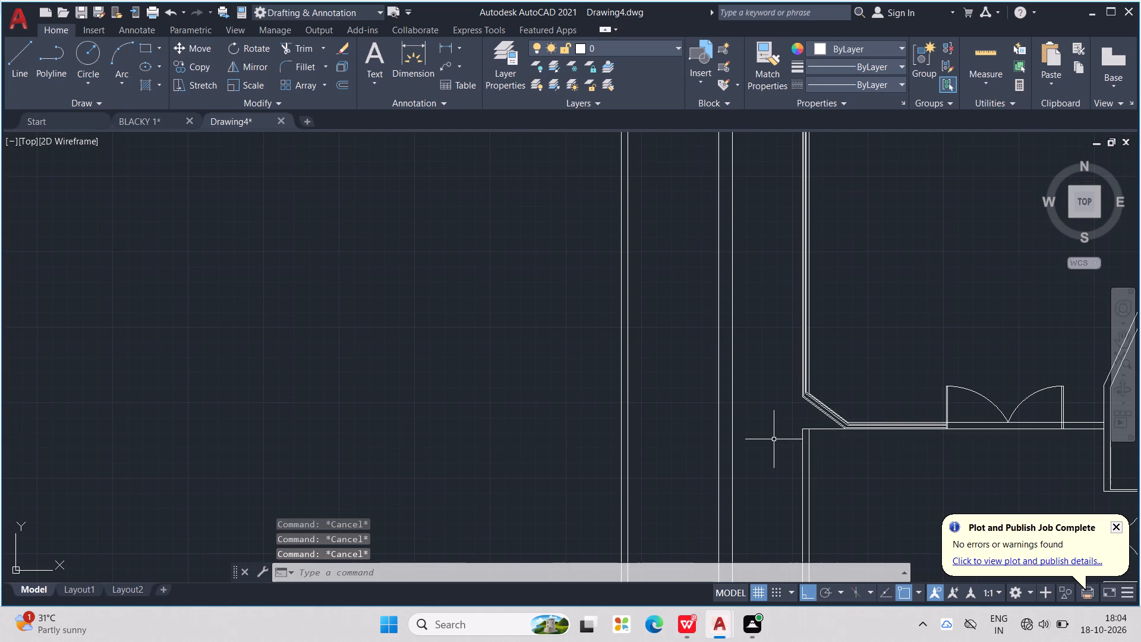
{"action": "key", "text": "Escape"}
{"action": "key", "text": "Escape"}
{"action": "key", "text": "Escape"}
{"action": "key", "text": "Escape"}
Draw a stepped outline from the south wall's corner: about 1'-8" west, 2'-6" north, east across the wall, north, then west to its east face.
{"action": "key", "text": "l"}
{"action": "key", "text": "Return"}
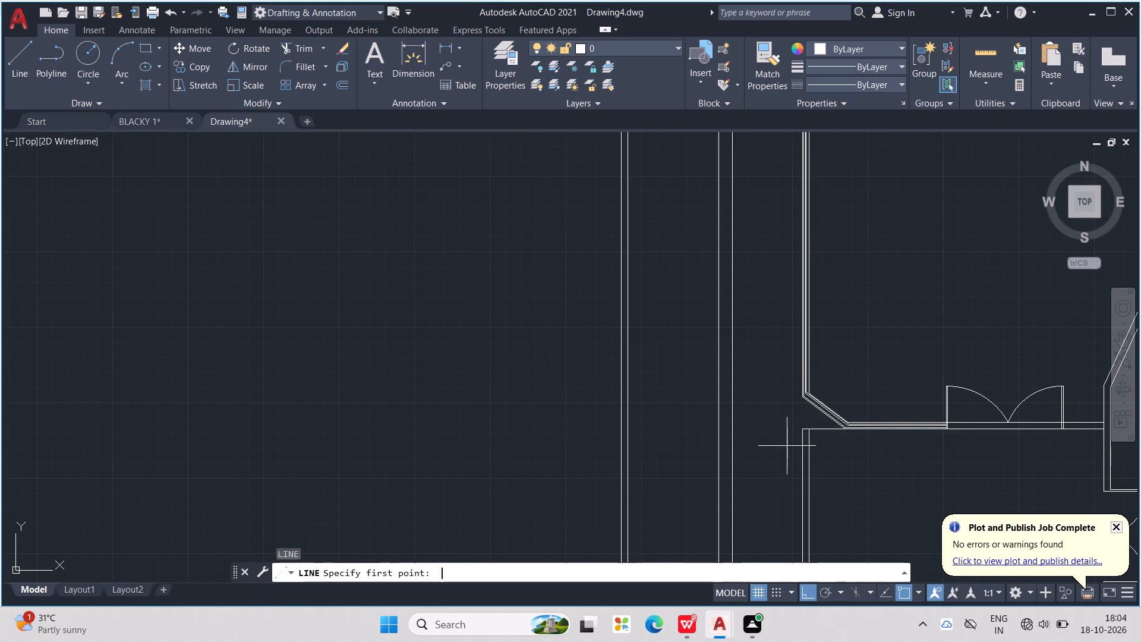
{"action": "scroll", "coordinate": [808, 435], "scroll_direction": "up", "scroll_amount": 2}
{"action": "left_click", "coordinate": [787, 430]}
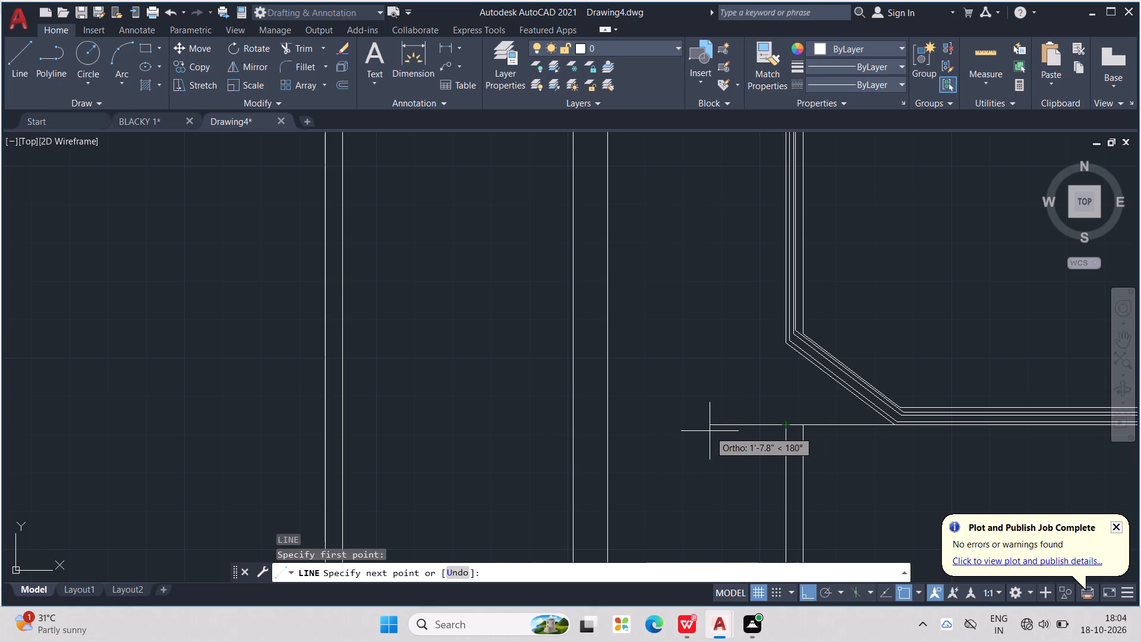
{"action": "left_click", "coordinate": [710, 431]}
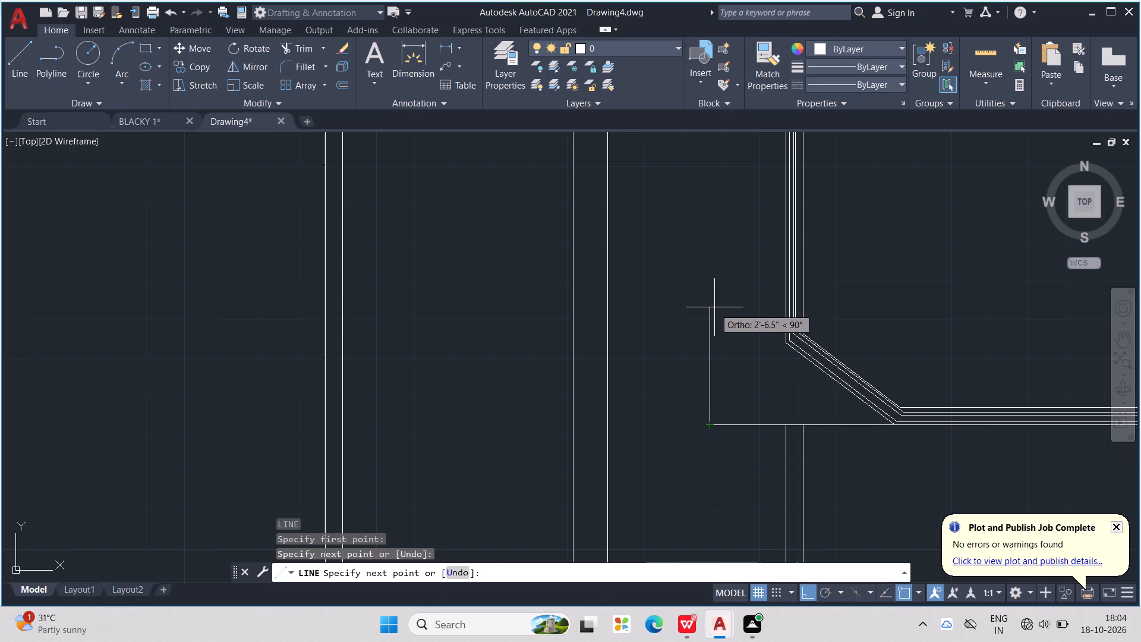
{"action": "left_click", "coordinate": [715, 307]}
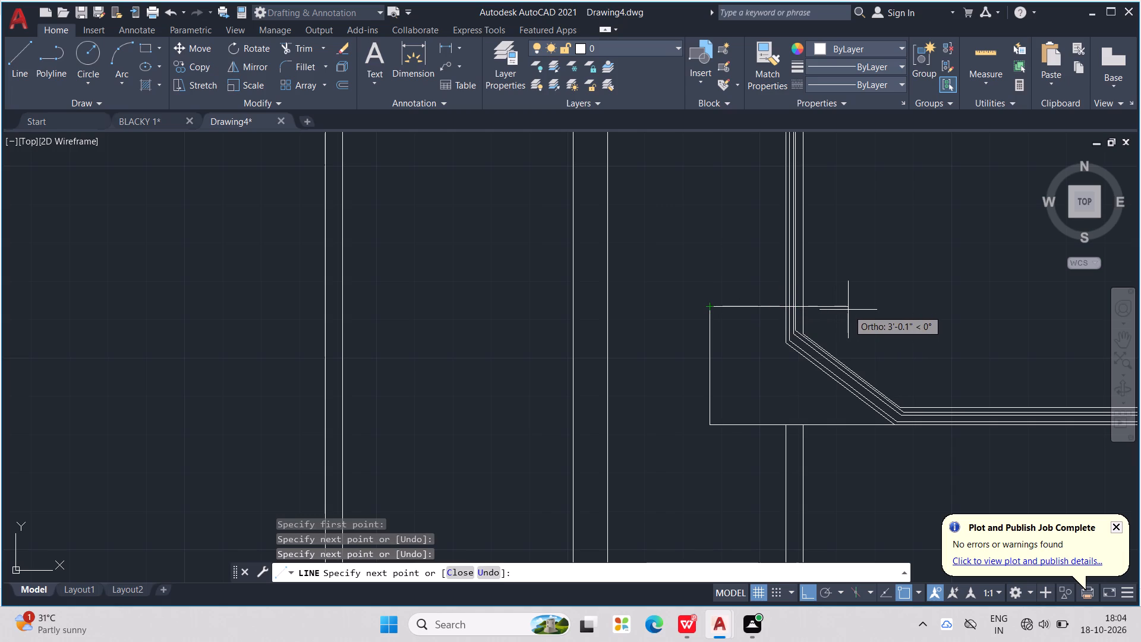
{"action": "left_click", "coordinate": [886, 308]}
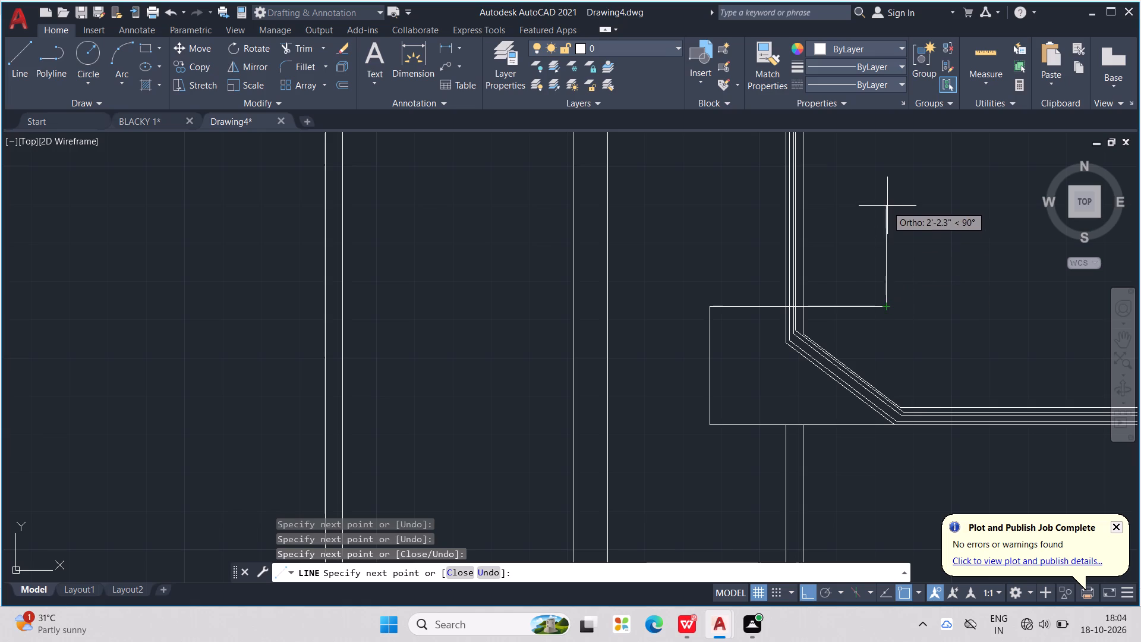
{"action": "middle_click_drag", "start_coordinate": [891, 206], "coordinate": [881, 335]}
{"action": "scroll", "coordinate": [881, 335], "scroll_direction": "down", "scroll_amount": 2}
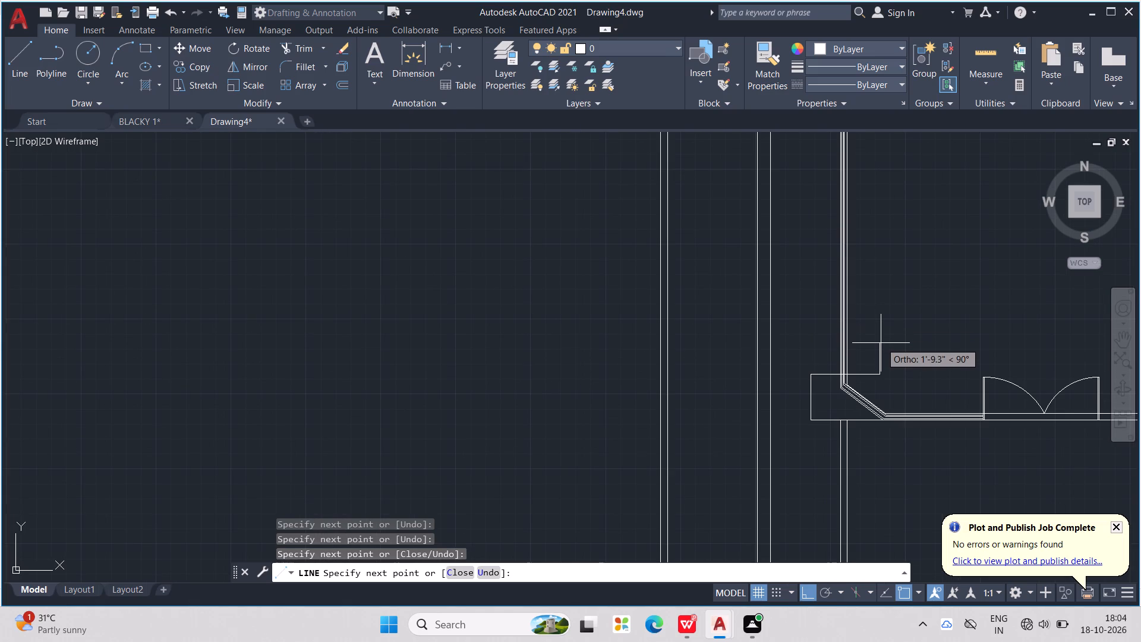
{"action": "left_click", "coordinate": [883, 313]}
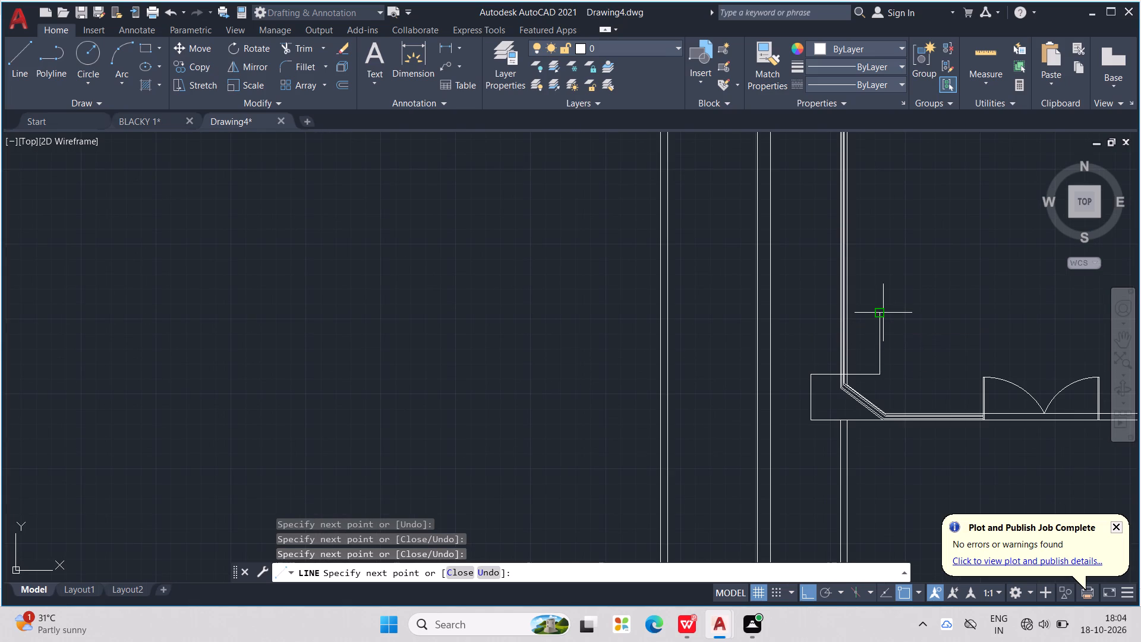
{"action": "left_click", "coordinate": [850, 316]}
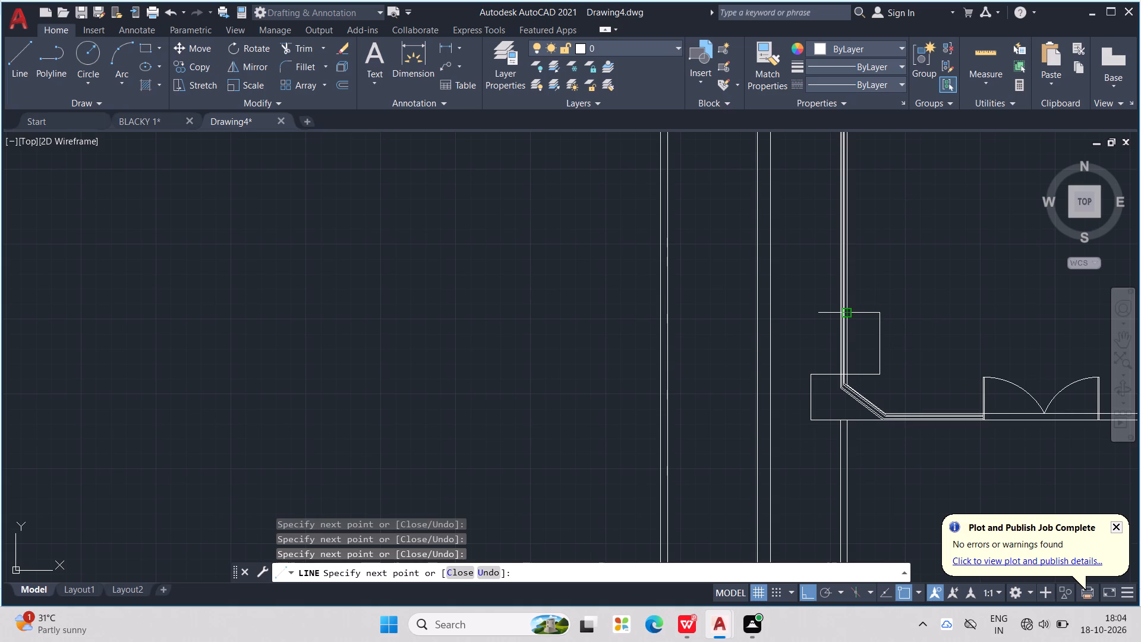
{"action": "key", "text": "Escape"}
{"action": "key", "text": "Escape"}
{"action": "key", "text": "Escape"}
{"action": "key", "text": "Escape"}
{"action": "key", "text": "Escape"}
{"action": "key", "text": "Escape"}
{"action": "key", "text": "Escape"}
{"action": "key", "text": "Escape"}
{"action": "key", "text": "Escape"}
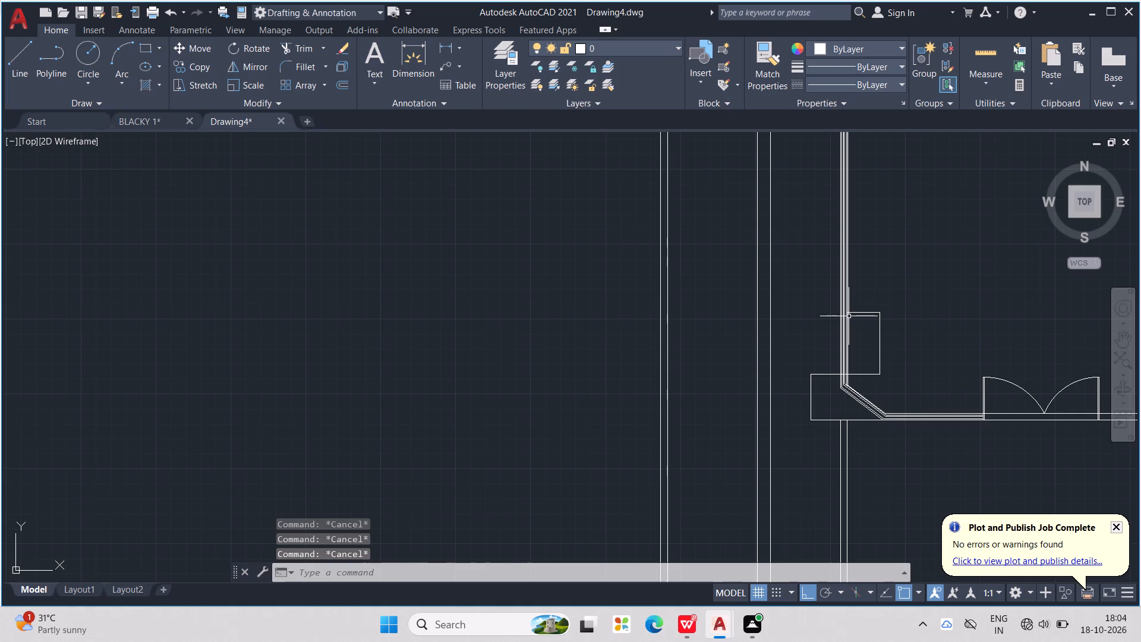
{"action": "key", "text": "Escape"}
{"action": "key", "text": "Escape"}
{"action": "key", "text": "Escape"}
With a JIS_02 dashed linetype, draw a line from the wall along the upper box's top edge, east past it, then south to the horizontal wall.
{"action": "left_click", "coordinate": [891, 84]}
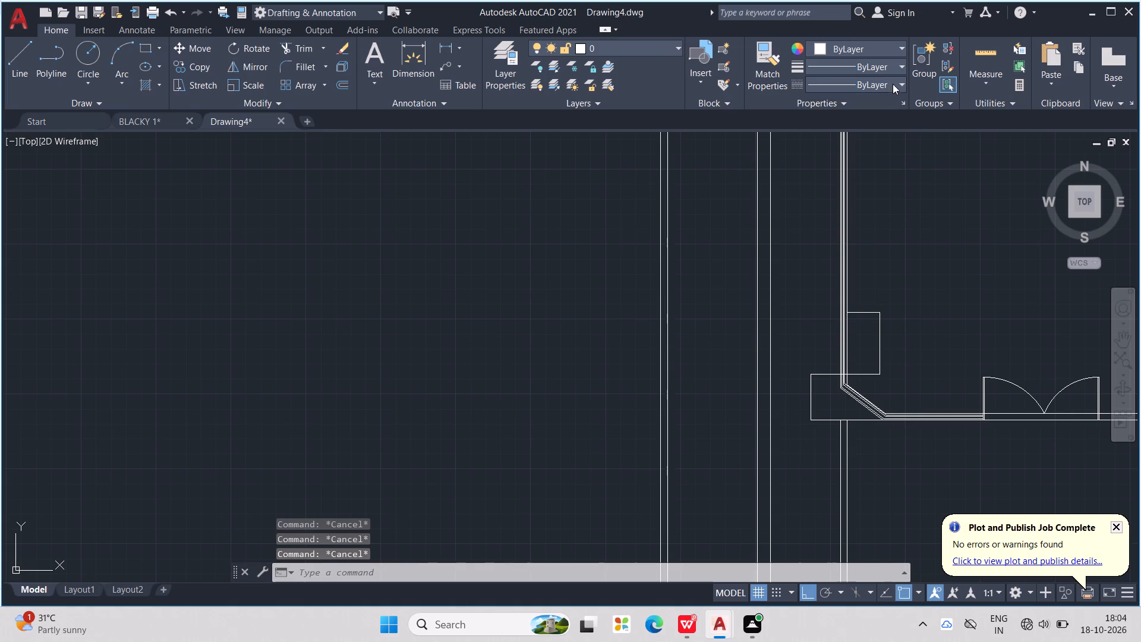
{"action": "left_click", "coordinate": [882, 154]}
{"action": "key", "text": "l"}
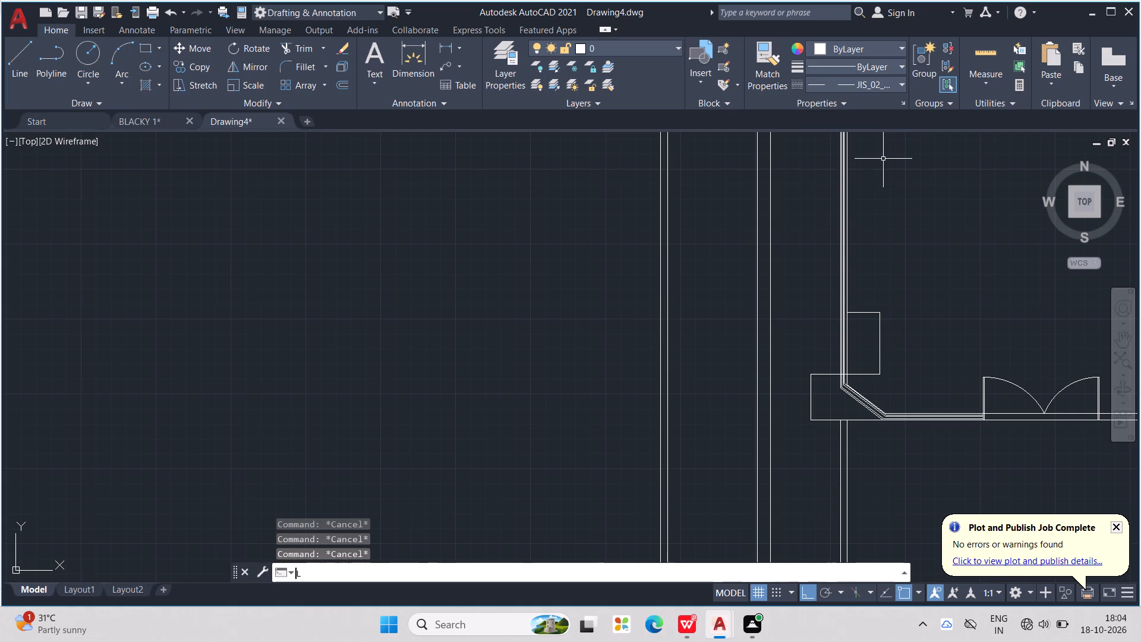
{"action": "key", "text": "Return"}
{"action": "scroll", "coordinate": [928, 198], "scroll_direction": "up", "scroll_amount": 1}
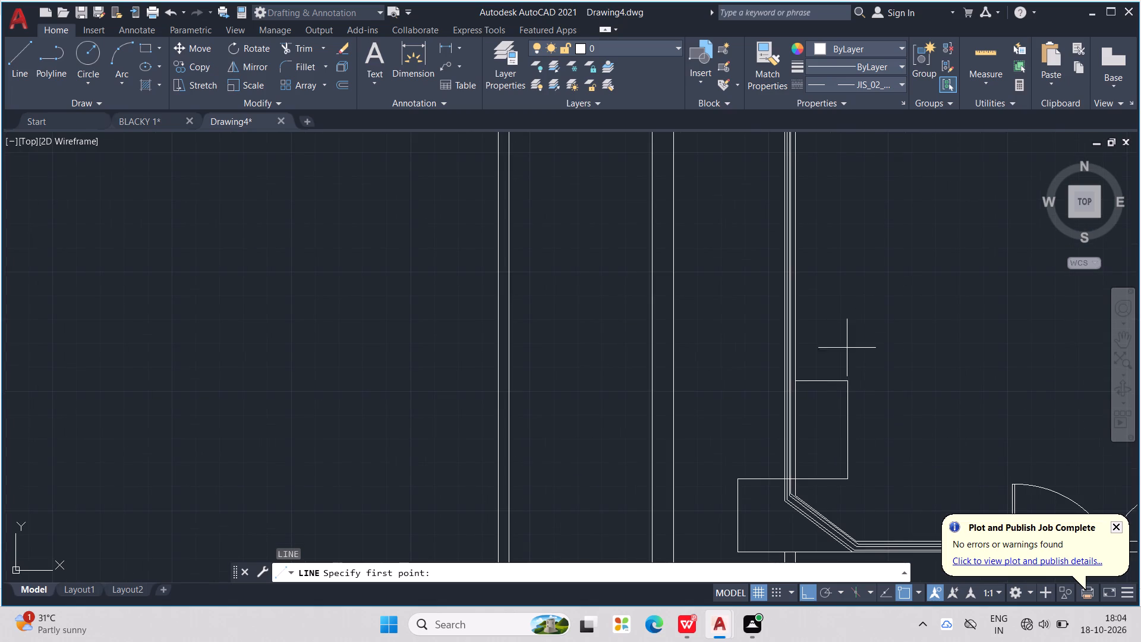
{"action": "scroll", "coordinate": [817, 394], "scroll_direction": "up", "scroll_amount": 1}
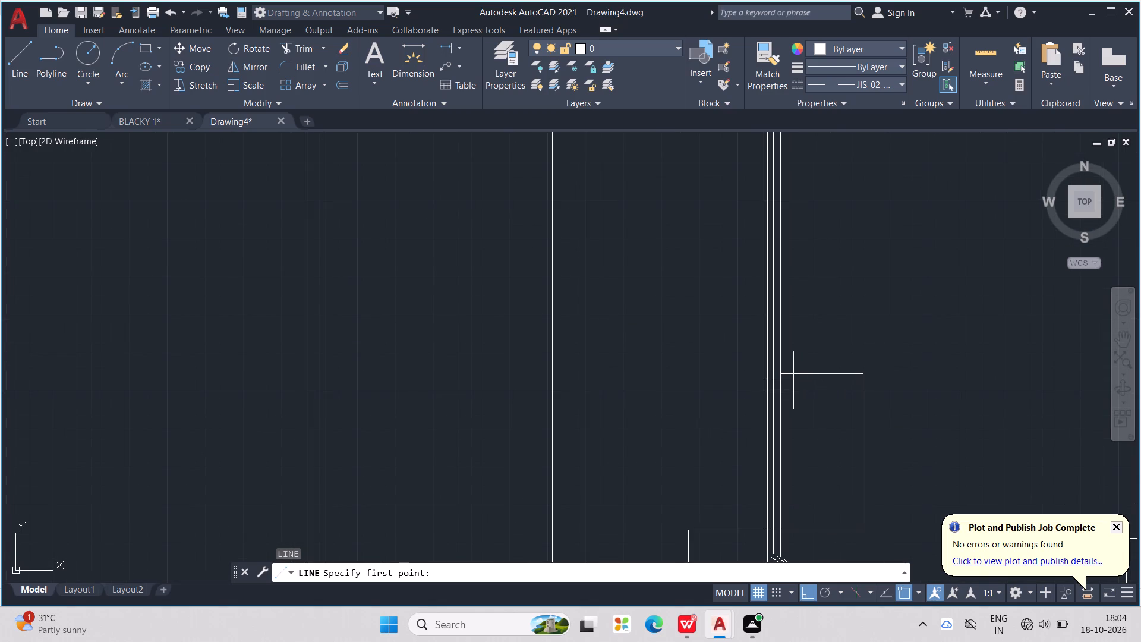
{"action": "left_click", "coordinate": [785, 376]}
{"action": "middle_click_drag", "start_coordinate": [909, 376], "coordinate": [909, 375]}
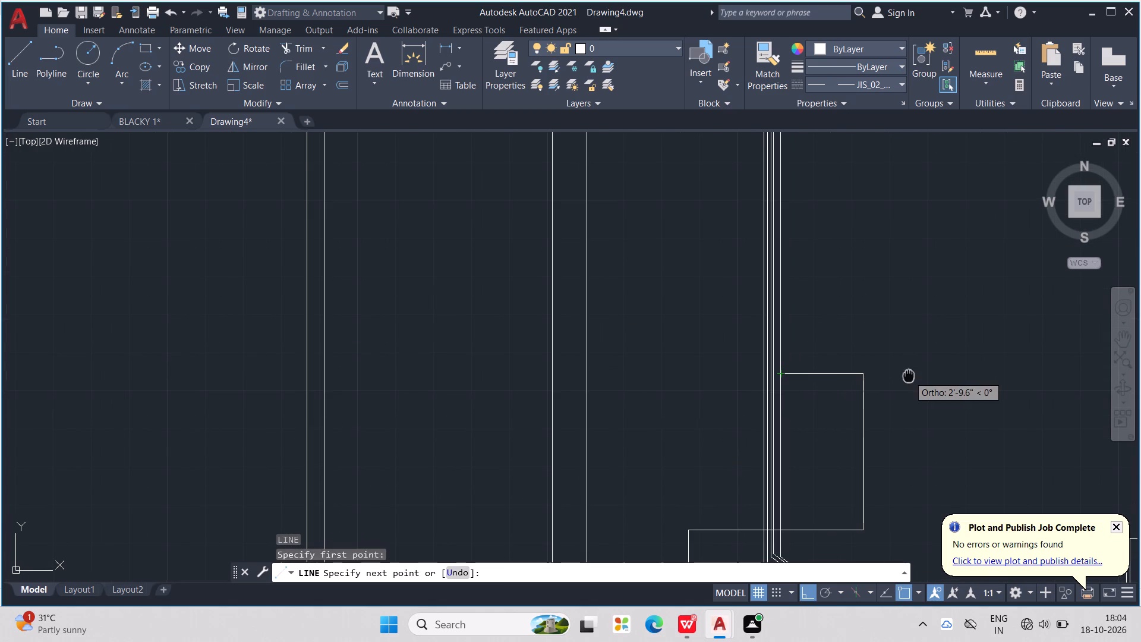
{"action": "middle_click_drag", "start_coordinate": [909, 375], "coordinate": [781, 332]}
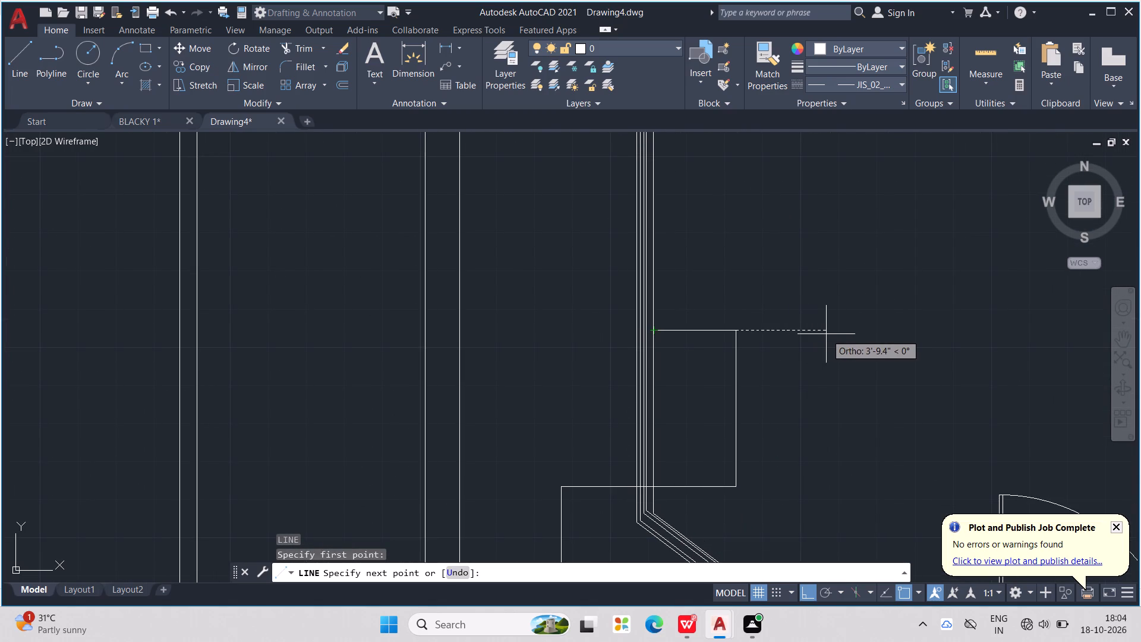
{"action": "middle_click_drag", "start_coordinate": [826, 334], "coordinate": [815, 316]}
{"action": "left_click", "coordinate": [819, 314]}
{"action": "middle_click_drag", "start_coordinate": [826, 406], "coordinate": [814, 328]}
{"action": "scroll", "coordinate": [814, 325], "scroll_direction": "down", "scroll_amount": 1}
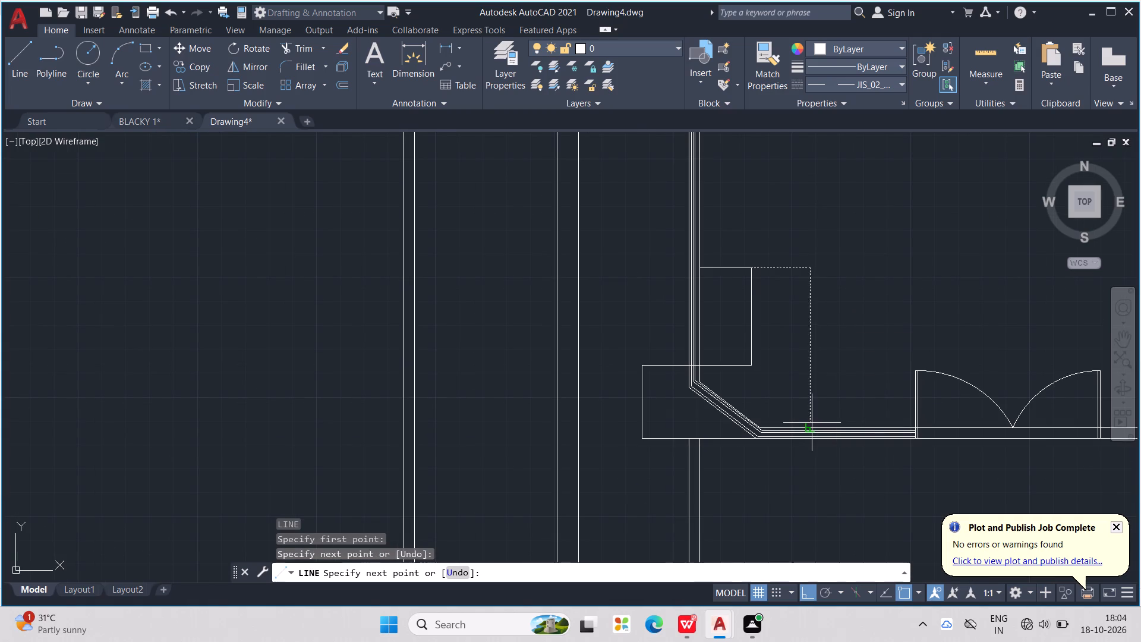
{"action": "key", "text": "ctrl+z"}
{"action": "left_click", "coordinate": [882, 332]}
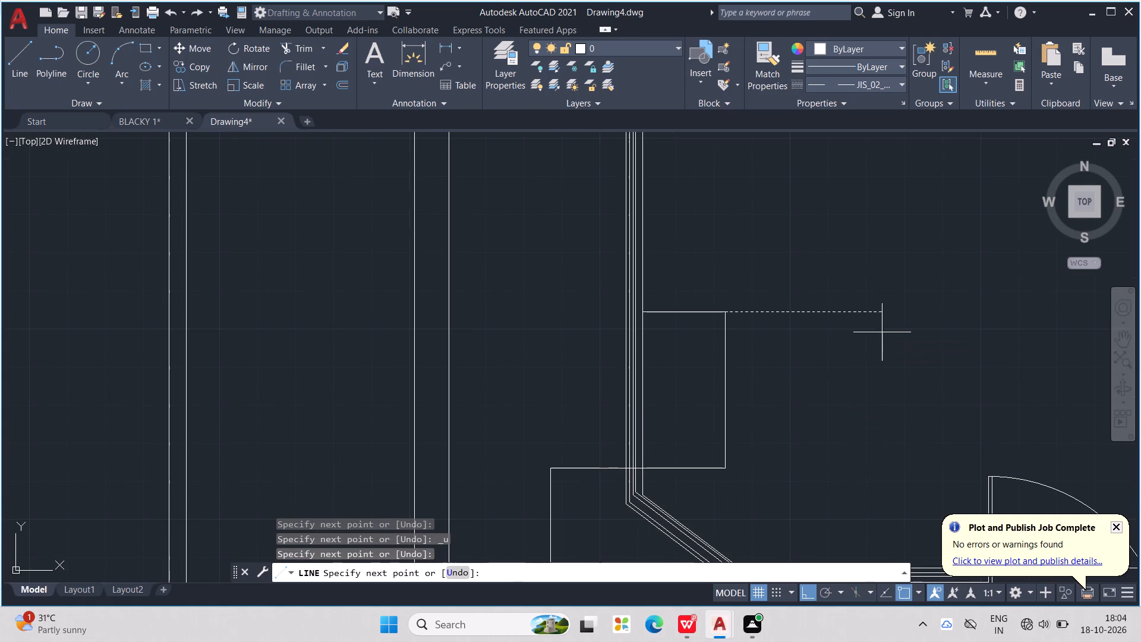
{"action": "middle_click_drag", "start_coordinate": [878, 423], "coordinate": [862, 307]}
{"action": "scroll", "coordinate": [861, 307], "scroll_direction": "down", "scroll_amount": 1}
{"action": "scroll", "coordinate": [892, 383], "scroll_direction": "up", "scroll_amount": 2}
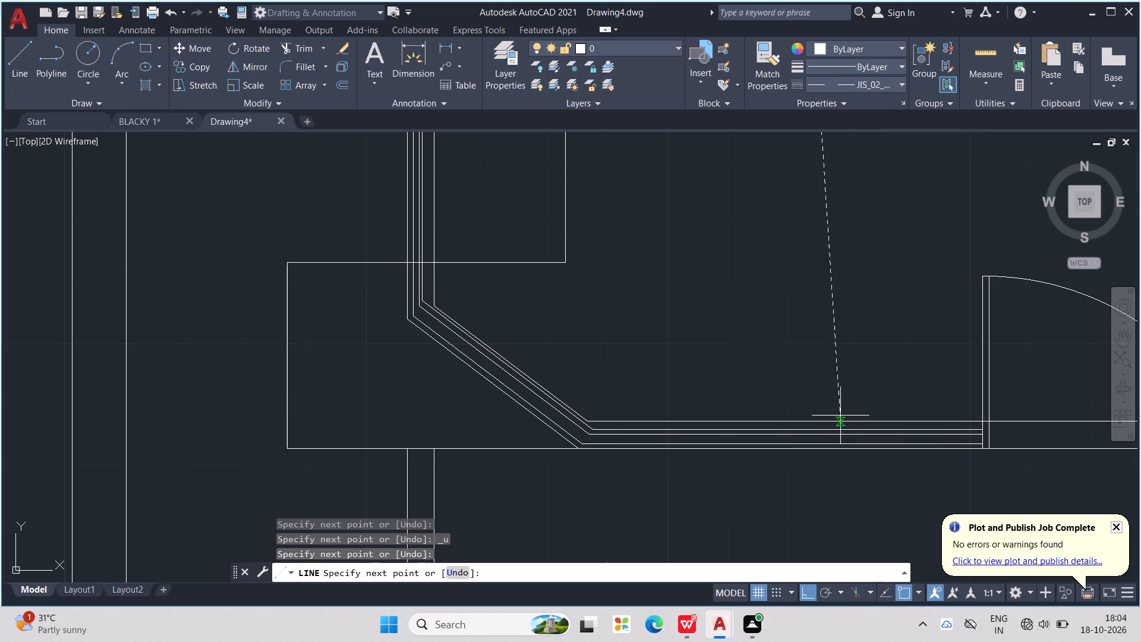
{"action": "left_click", "coordinate": [814, 421]}
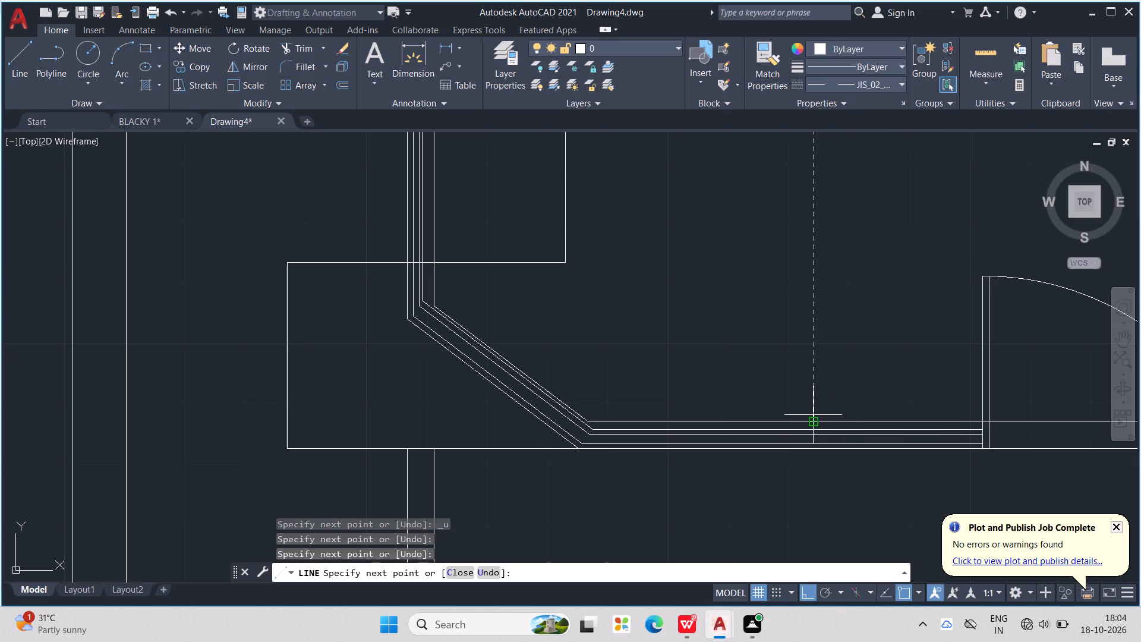
{"action": "key", "text": "Escape"}
{"action": "key", "text": "Escape"}
{"action": "scroll", "coordinate": [775, 361], "scroll_direction": "down", "scroll_amount": 1}
{"action": "middle_click_drag", "start_coordinate": [775, 361], "coordinate": [809, 443]}
{"action": "key", "text": "Escape"}
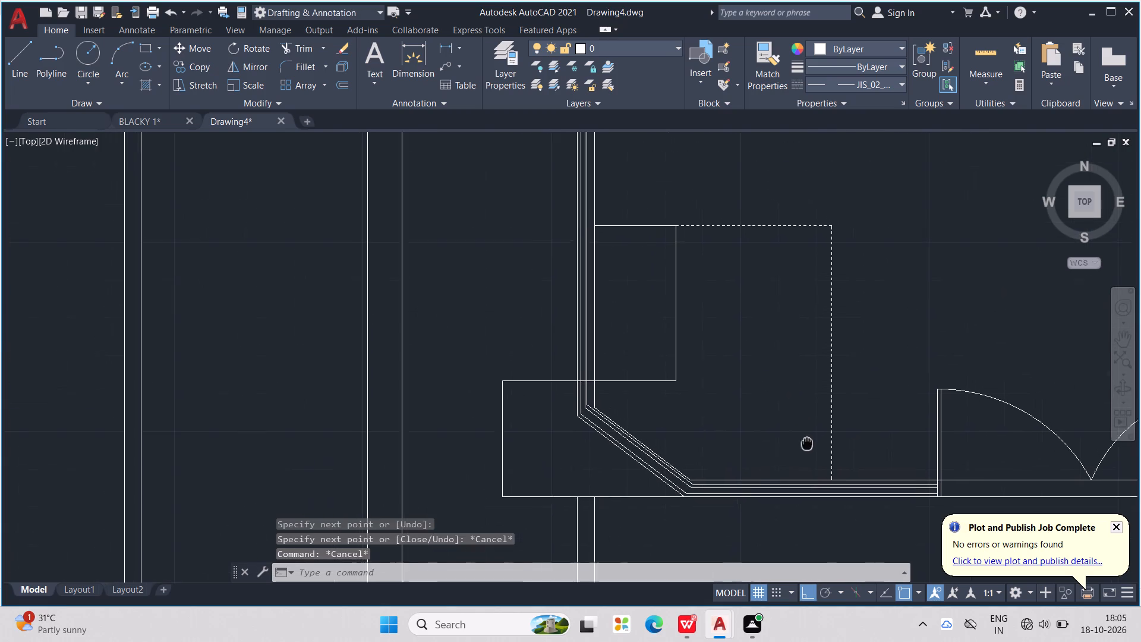
{"action": "middle_click_drag", "start_coordinate": [809, 443], "coordinate": [814, 444]}
{"action": "key", "text": "Escape"}
{"action": "key", "text": "Escape"}
{"action": "key", "text": "Escape"}
Draw a dashed horizontal line across the upper box just below its top edge, from its east side to the wall's east face.
{"action": "key", "text": "l"}
{"action": "key", "text": "Return"}
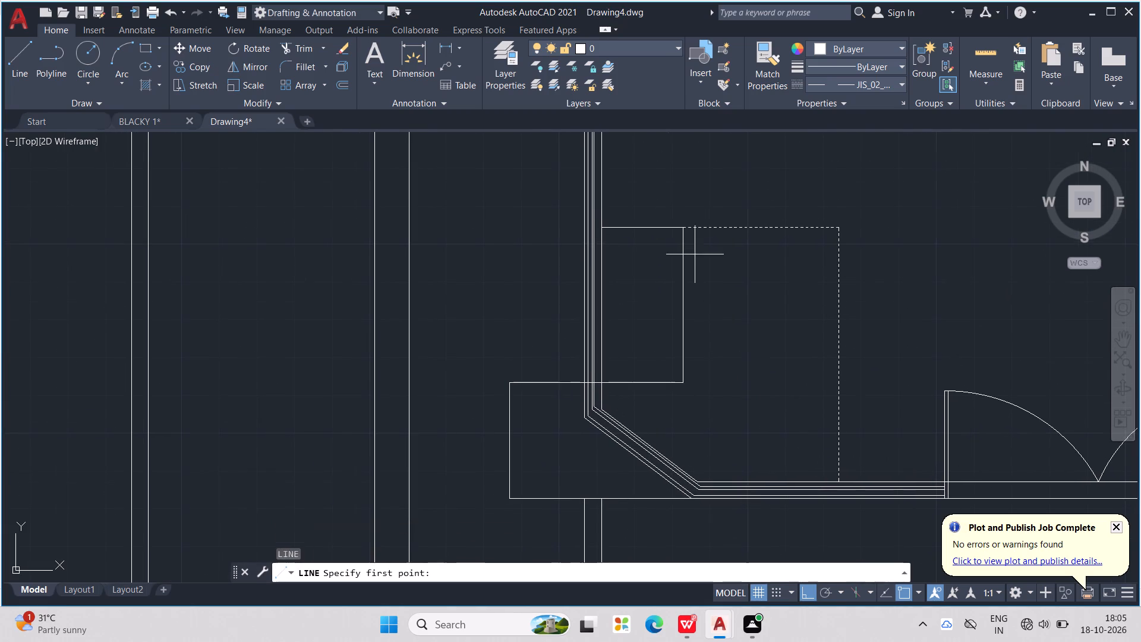
{"action": "scroll", "coordinate": [695, 249], "scroll_direction": "up", "scroll_amount": 1}
{"action": "middle_click_drag", "start_coordinate": [694, 240], "coordinate": [727, 304]}
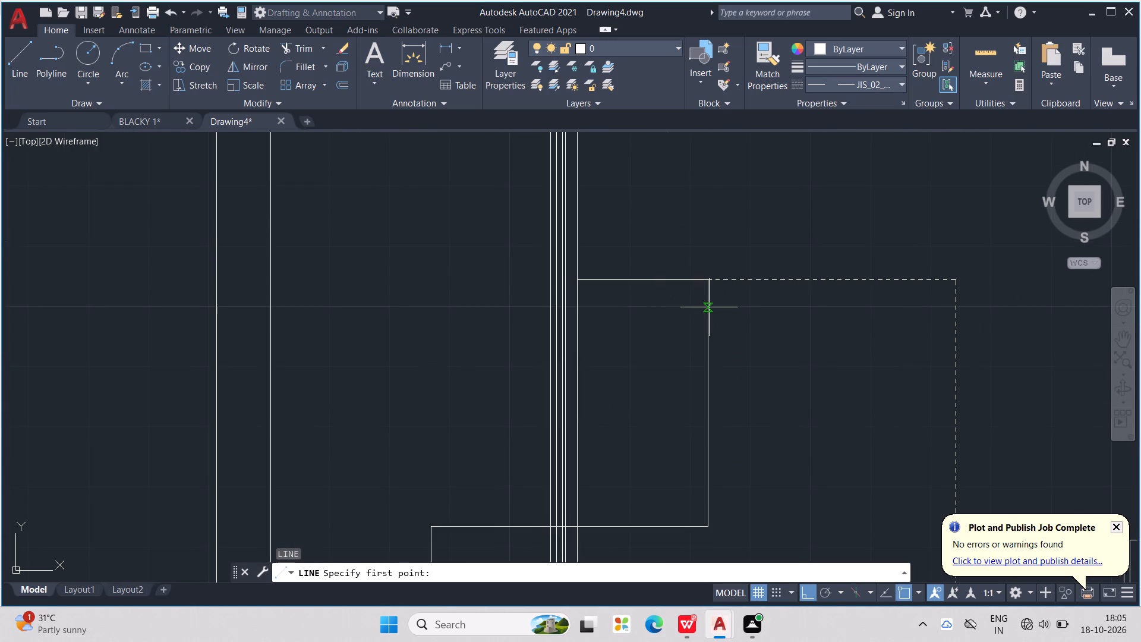
{"action": "left_click", "coordinate": [709, 313]}
{"action": "left_click", "coordinate": [578, 311]}
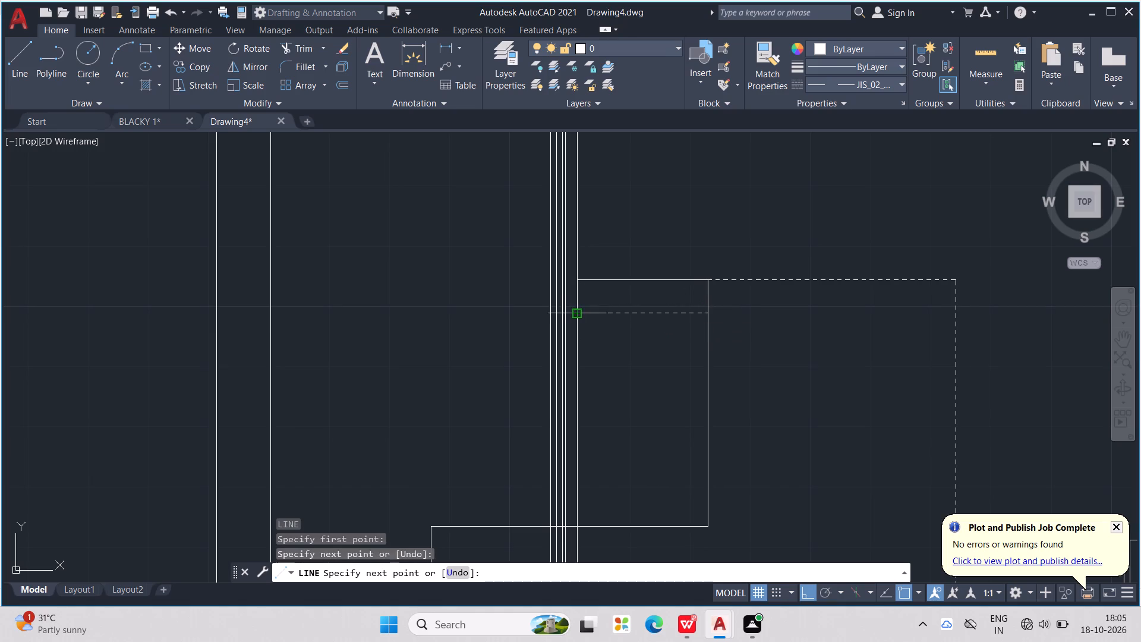
{"action": "key", "text": "Escape"}
{"action": "key", "text": "Escape"}
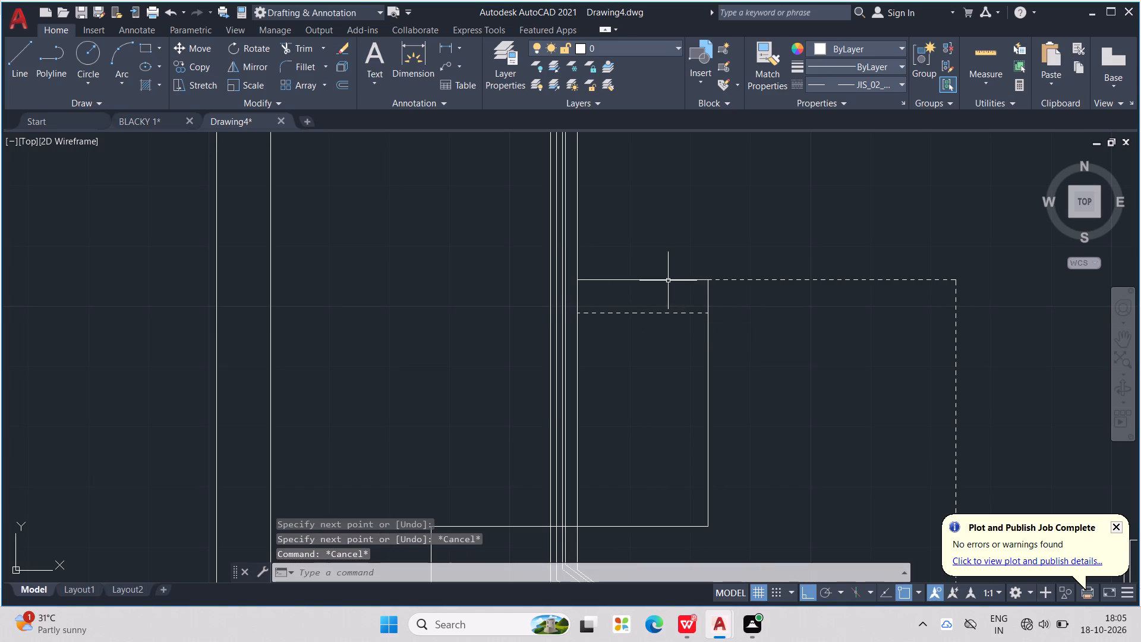
Delete the long dashed horizontal line running along the upper box's top edge and beyond it.
{"action": "left_click", "coordinate": [668, 281]}
{"action": "key", "text": "Delete"}
{"action": "key", "text": "Delete"}
{"action": "key", "text": "Escape"}
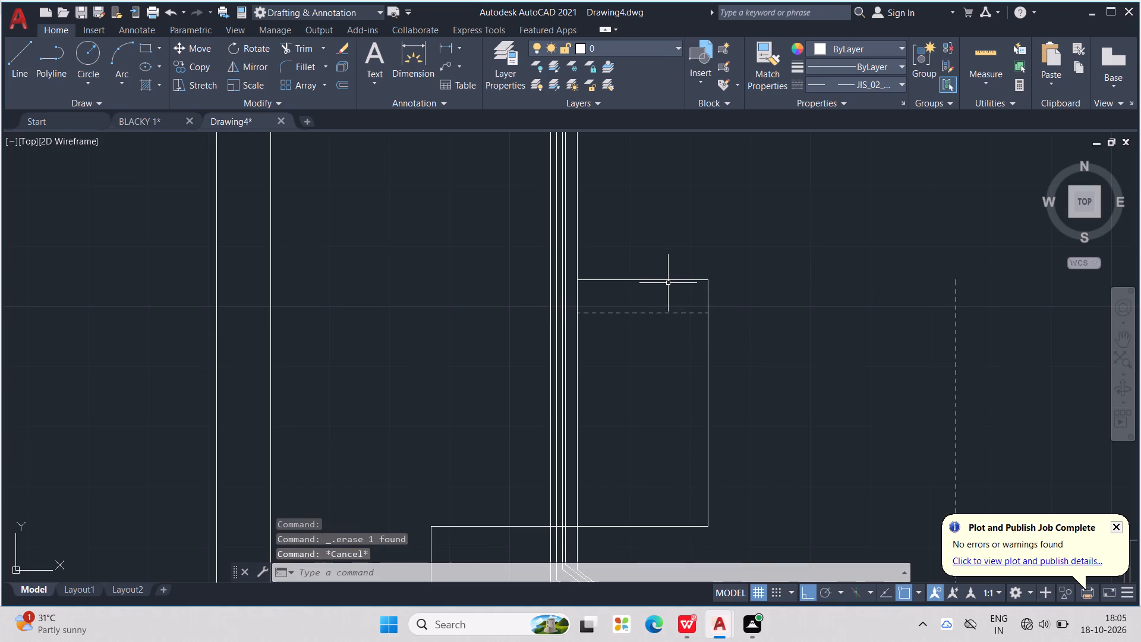
{"action": "key", "text": "Escape"}
Delete the solid horizontal line along the upper box's top edge.
{"action": "left_click", "coordinate": [664, 285]}
{"action": "left_click", "coordinate": [669, 279]}
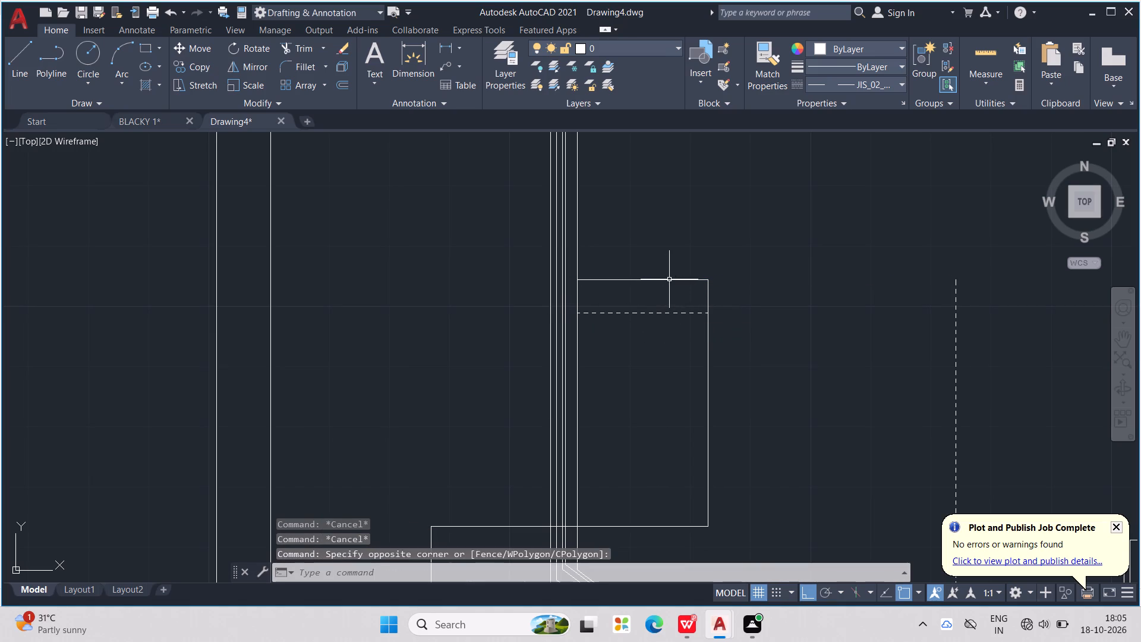
{"action": "left_click", "coordinate": [669, 278]}
{"action": "left_click", "coordinate": [668, 279]}
{"action": "key", "text": "Delete"}
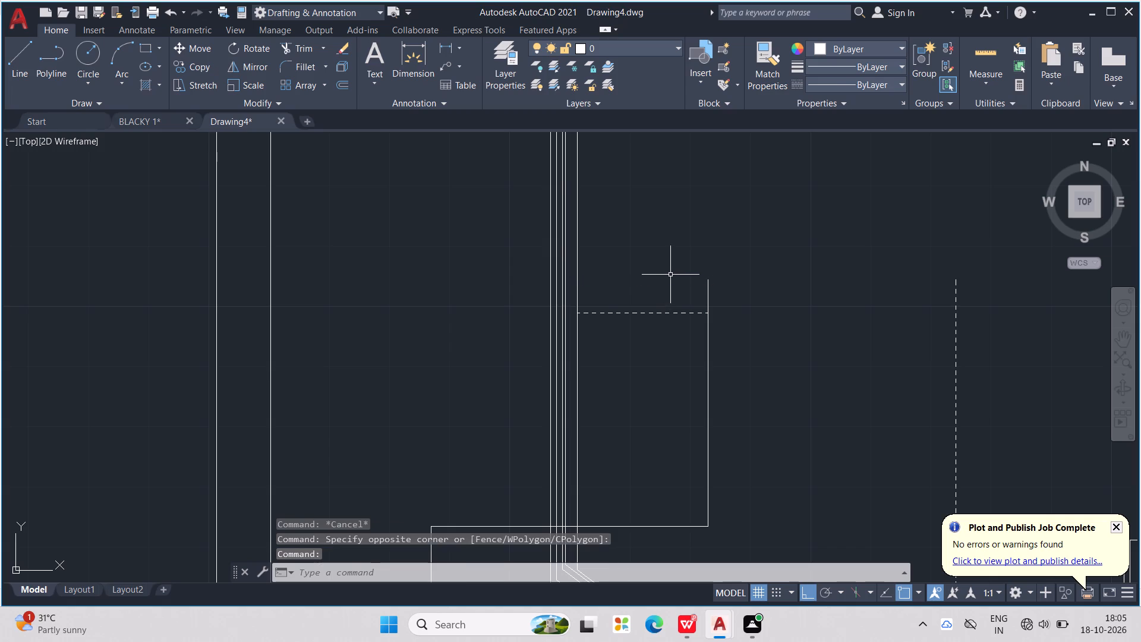
{"action": "key", "text": "Delete"}
{"action": "key", "text": "Delete"}
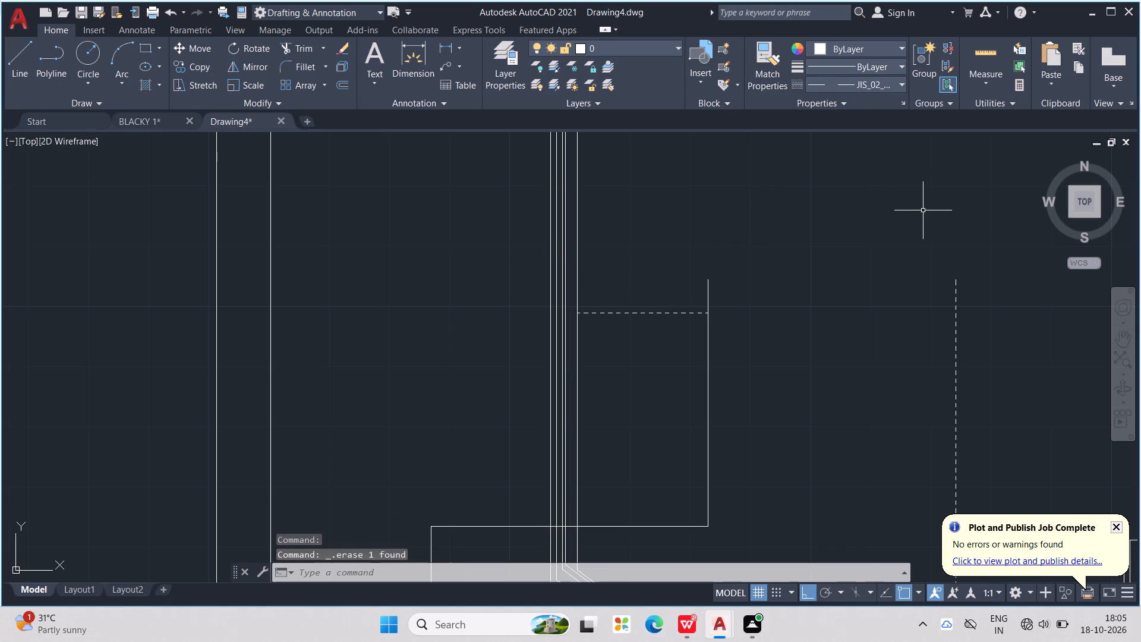
Draw a dashed horizontal line from the upper end of the dashed vertical line west to the wall's east face.
{"action": "key", "text": "l"}
{"action": "key", "text": "Return"}
{"action": "left_click", "coordinate": [957, 281]}
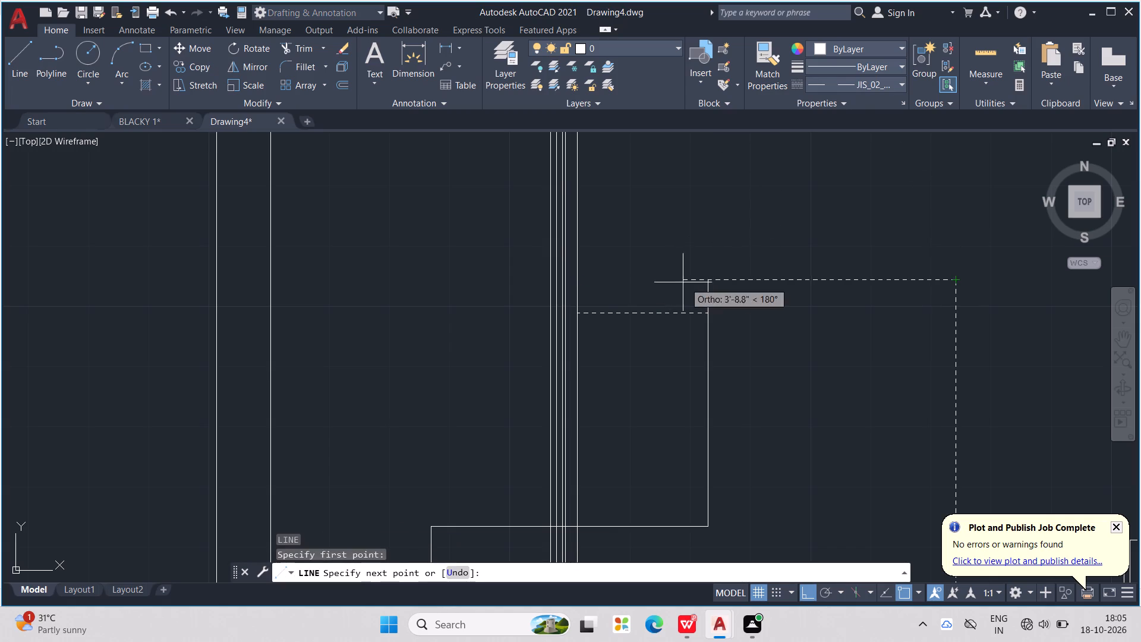
{"action": "left_click", "coordinate": [581, 281]}
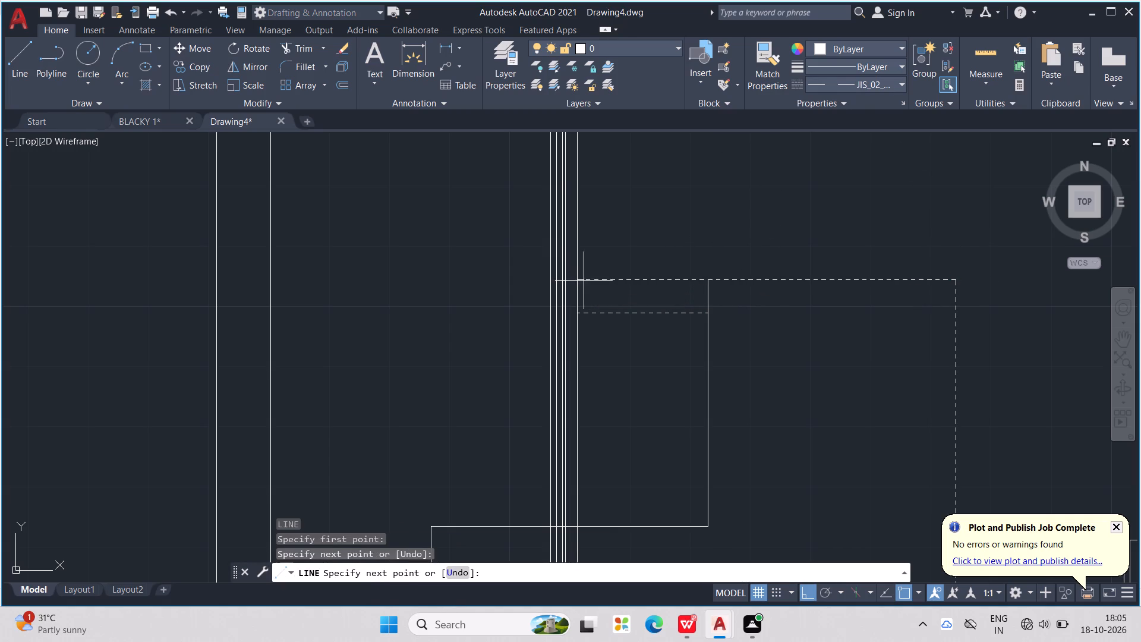
{"action": "key", "text": "Escape"}
{"action": "key", "text": "Escape"}
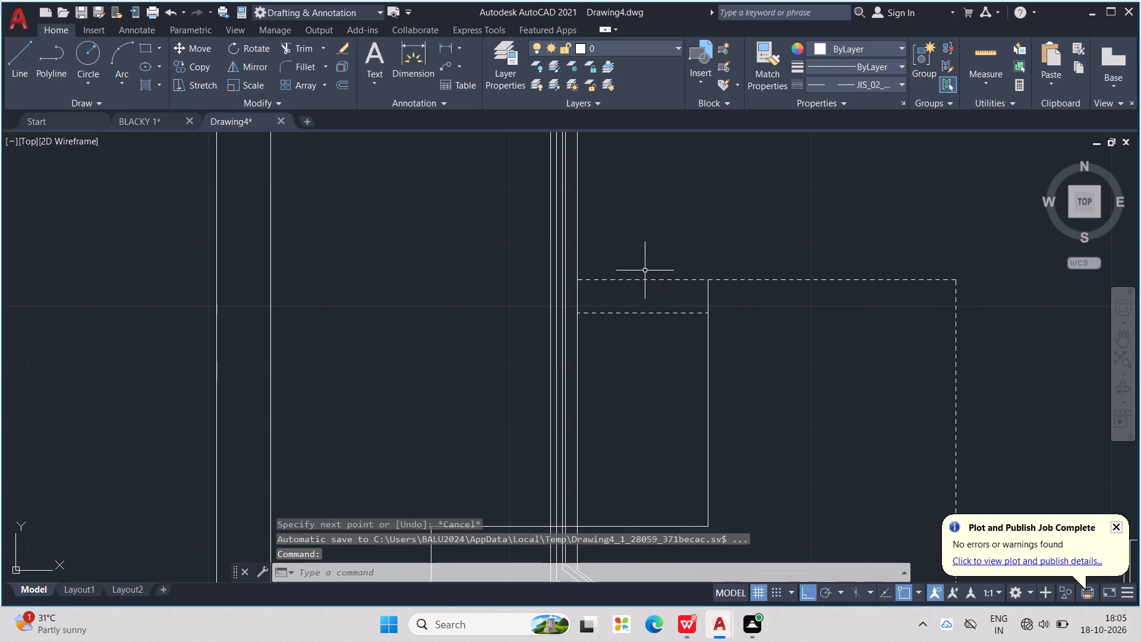
{"action": "key", "text": "Escape"}
{"action": "key", "text": "Escape"}
{"action": "key", "text": "Escape"}
{"action": "key", "text": "Escape"}
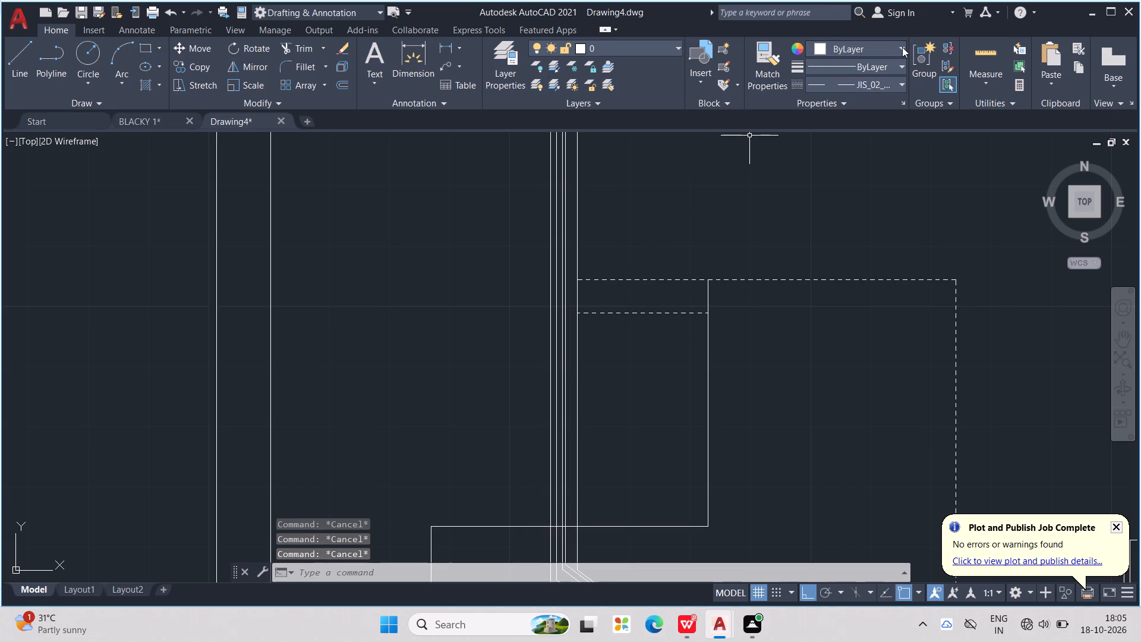
With the linetype set to ByLayer, draw a solid horizontal line from the wall's east face to the box's east side, just below the short dashed line.
{"action": "left_click", "coordinate": [888, 79]}
{"action": "left_click", "coordinate": [865, 102]}
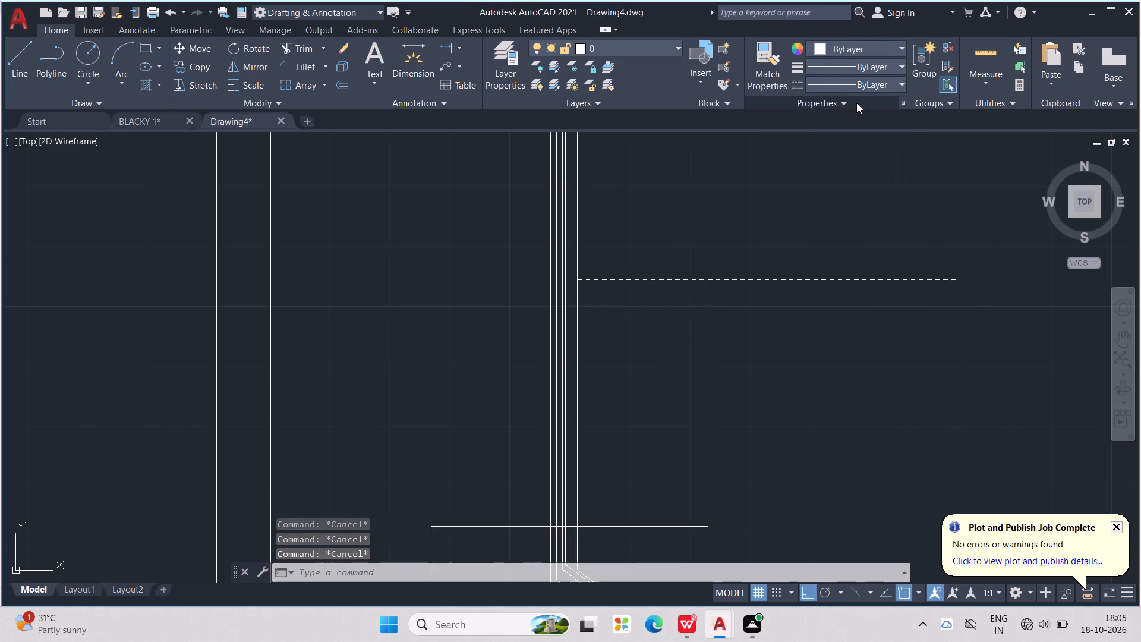
{"action": "key", "text": "l"}
{"action": "key", "text": "Return"}
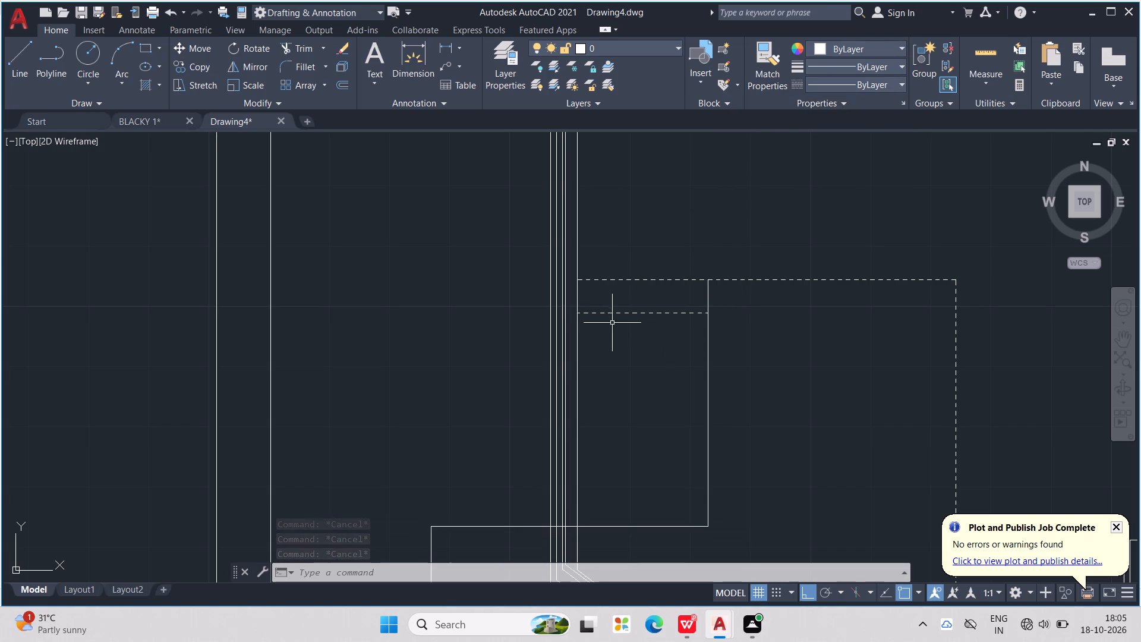
{"action": "middle_click_drag", "start_coordinate": [582, 345], "coordinate": [584, 332]}
{"action": "key", "text": "Escape"}
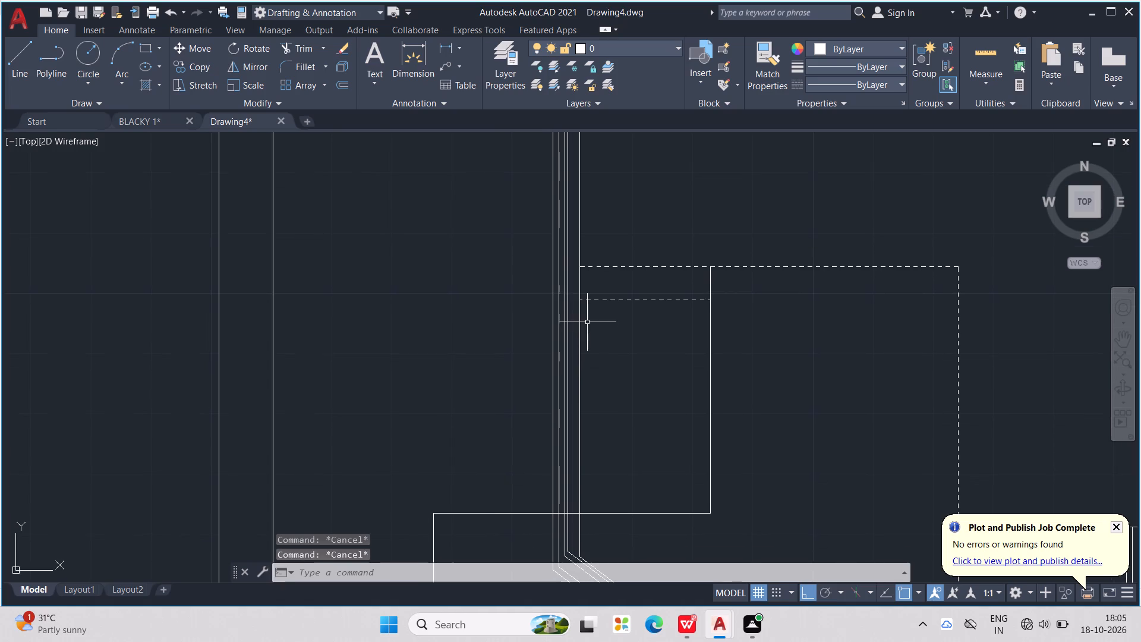
{"action": "key", "text": "l"}
{"action": "key", "text": "Return"}
{"action": "scroll", "coordinate": [600, 322], "scroll_direction": "up", "scroll_amount": 1}
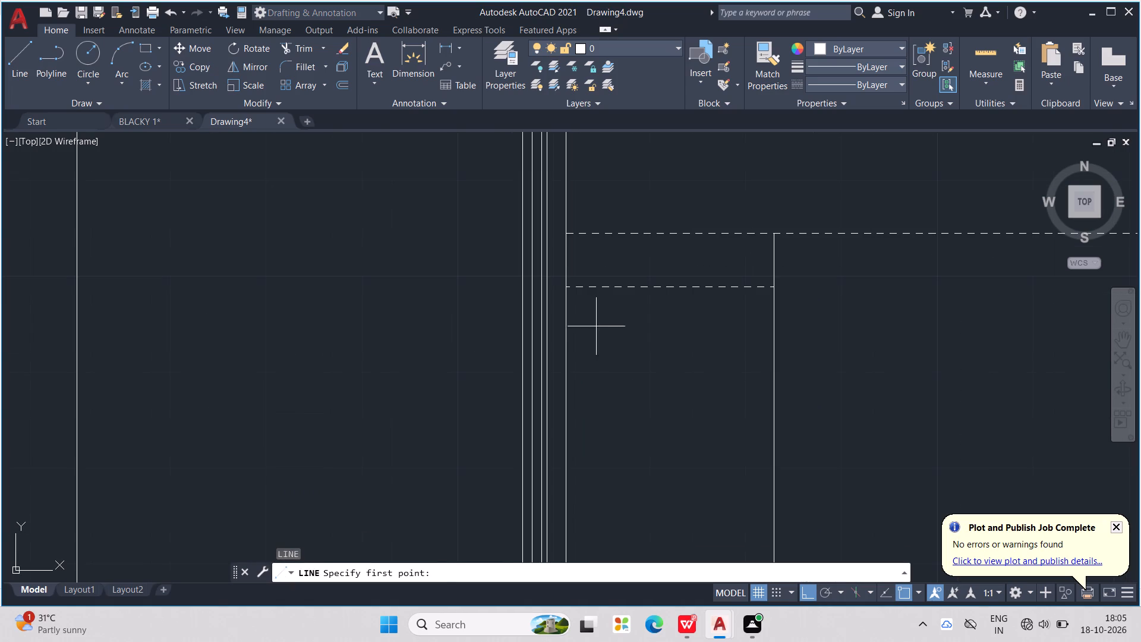
{"action": "left_click", "coordinate": [568, 329]}
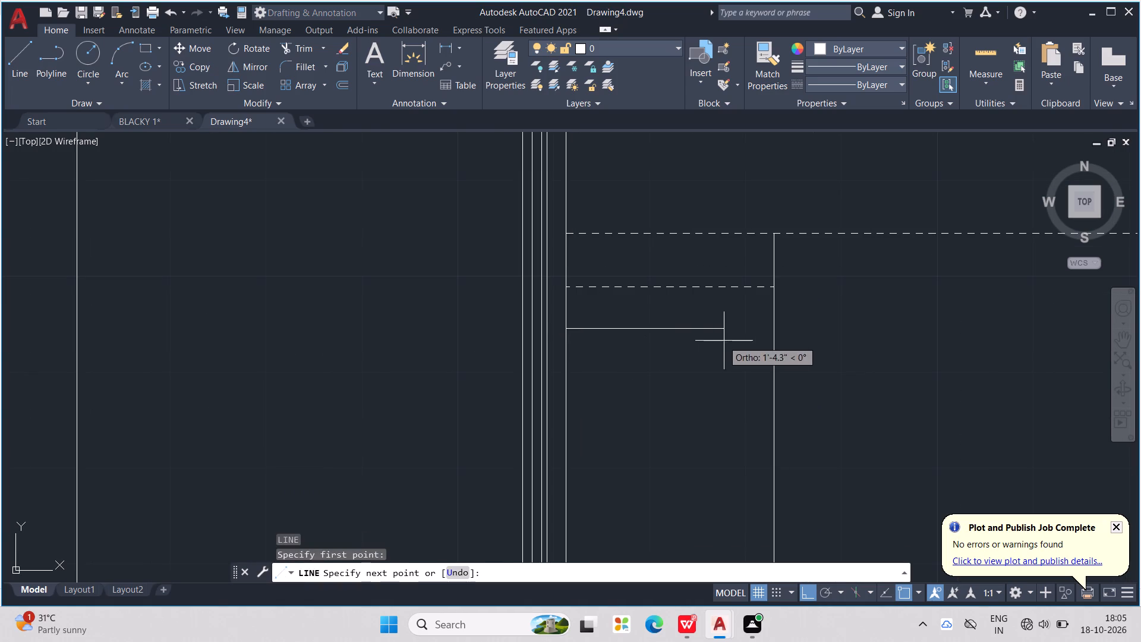
{"action": "left_click", "coordinate": [775, 331]}
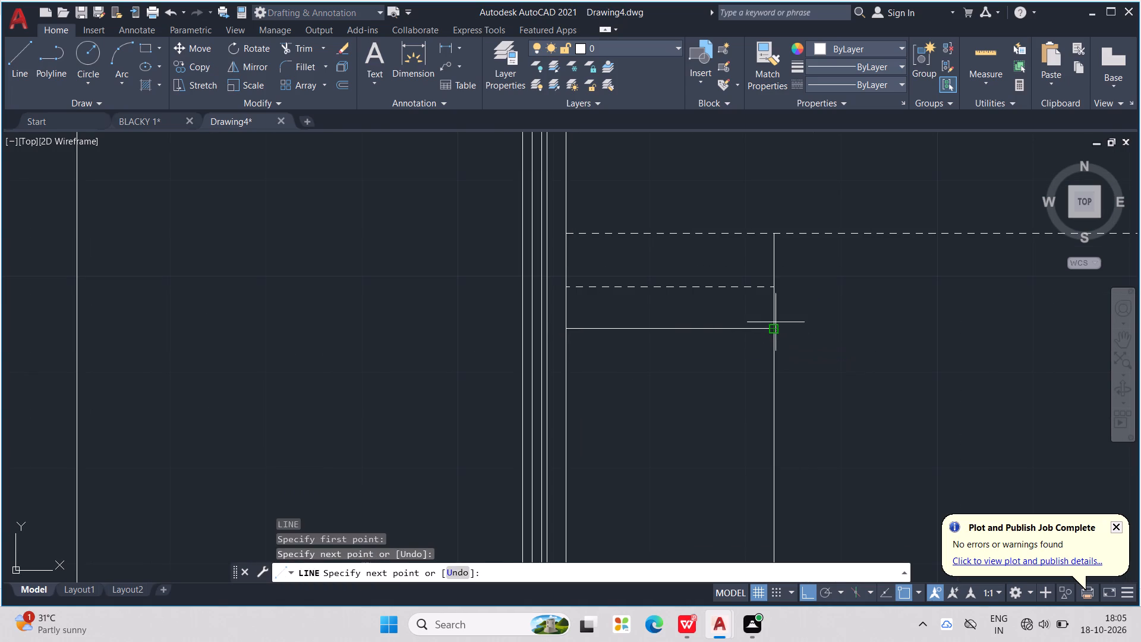
{"action": "key", "text": "Escape"}
{"action": "key", "text": "Escape"}
{"action": "key", "text": "Escape"}
{"action": "key", "text": "Escape"}
{"action": "scroll", "coordinate": [770, 304], "scroll_direction": "down", "scroll_amount": 2}
{"action": "middle_click_drag", "start_coordinate": [804, 328], "coordinate": [769, 276]}
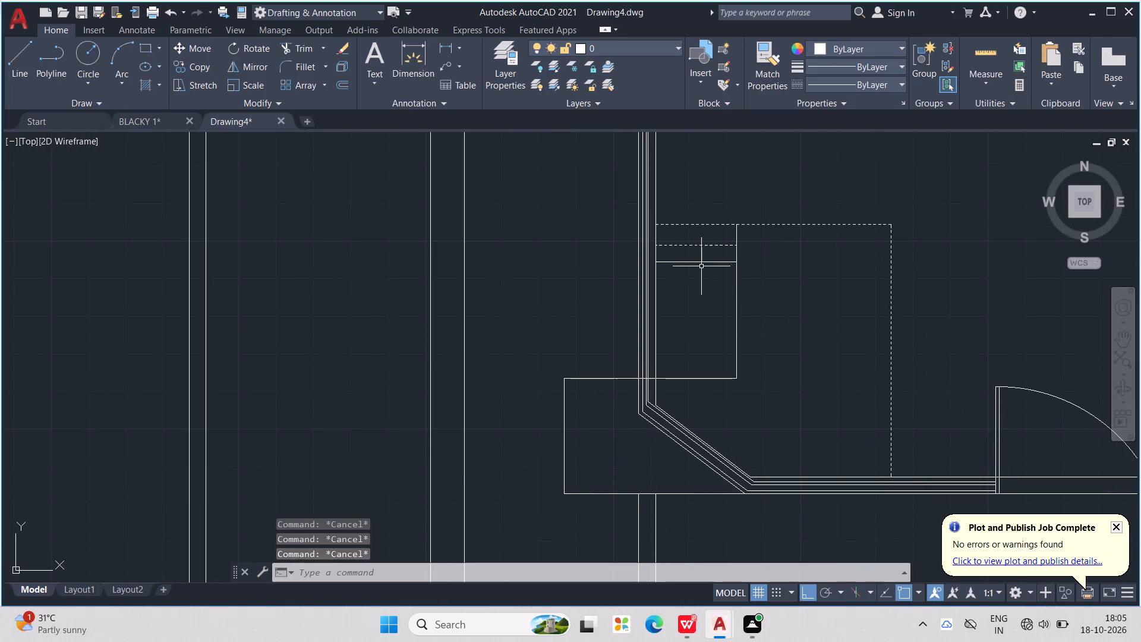
Shift the solid line across the upper box slightly south by its midpoint.
{"action": "left_click", "coordinate": [699, 262]}
{"action": "left_click_drag", "start_coordinate": [698, 265], "coordinate": [698, 274]}
{"action": "left_click", "coordinate": [698, 274]}
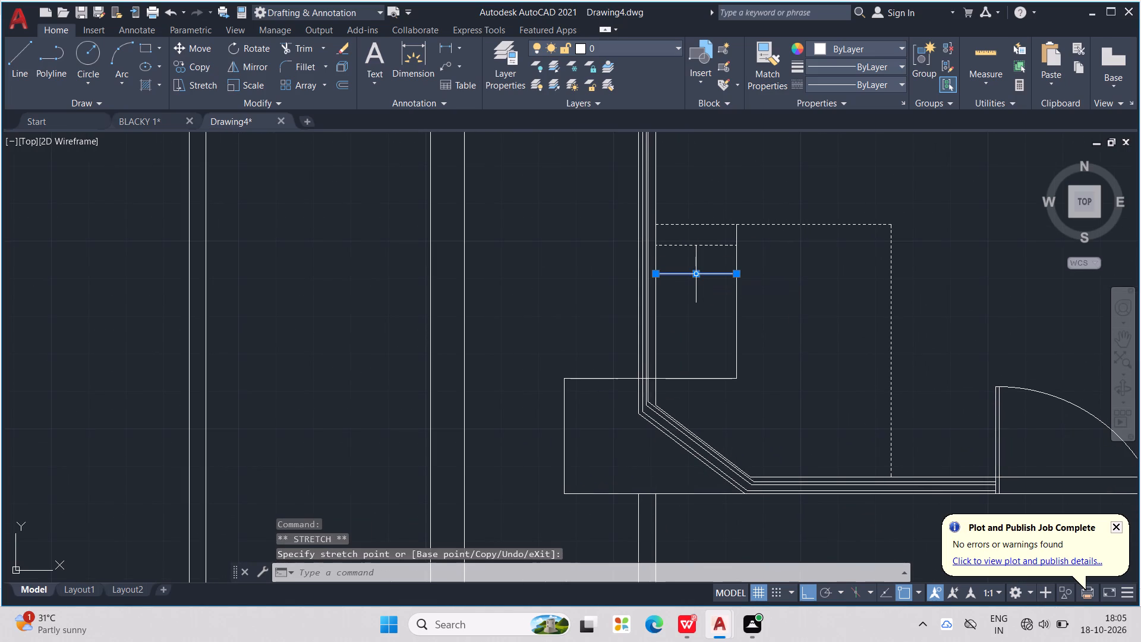
{"action": "left_click_drag", "start_coordinate": [698, 270], "coordinate": [698, 265]}
{"action": "left_click", "coordinate": [698, 265]}
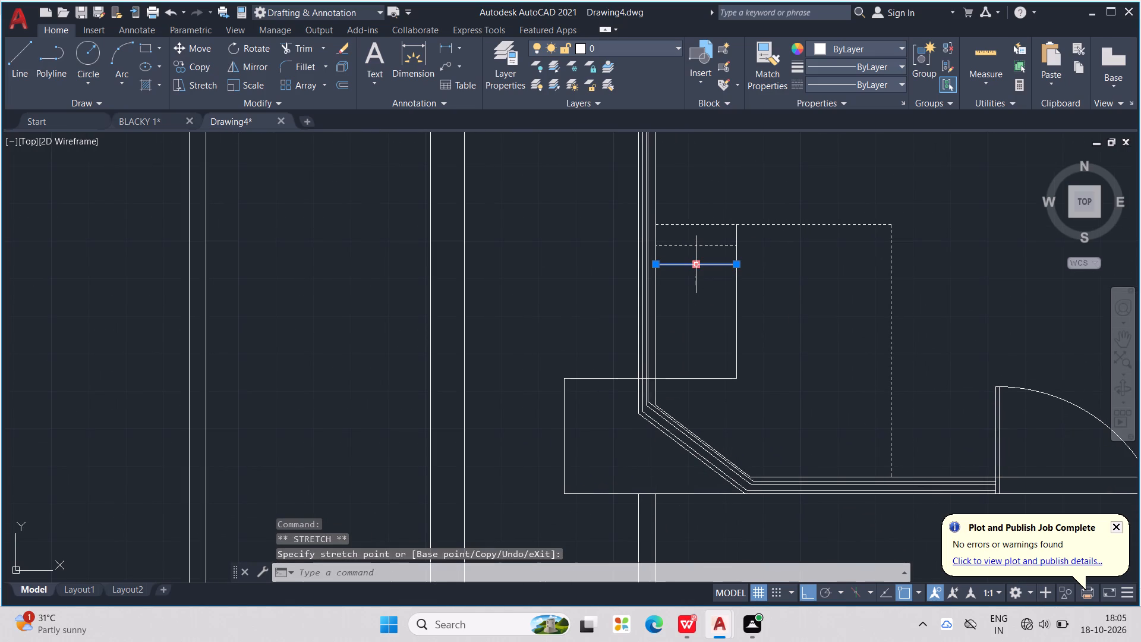
{"action": "key", "text": "Escape"}
{"action": "key", "text": "Escape"}
{"action": "key", "text": "Escape"}
{"action": "key", "text": "Escape"}
{"action": "key", "text": "Escape"}
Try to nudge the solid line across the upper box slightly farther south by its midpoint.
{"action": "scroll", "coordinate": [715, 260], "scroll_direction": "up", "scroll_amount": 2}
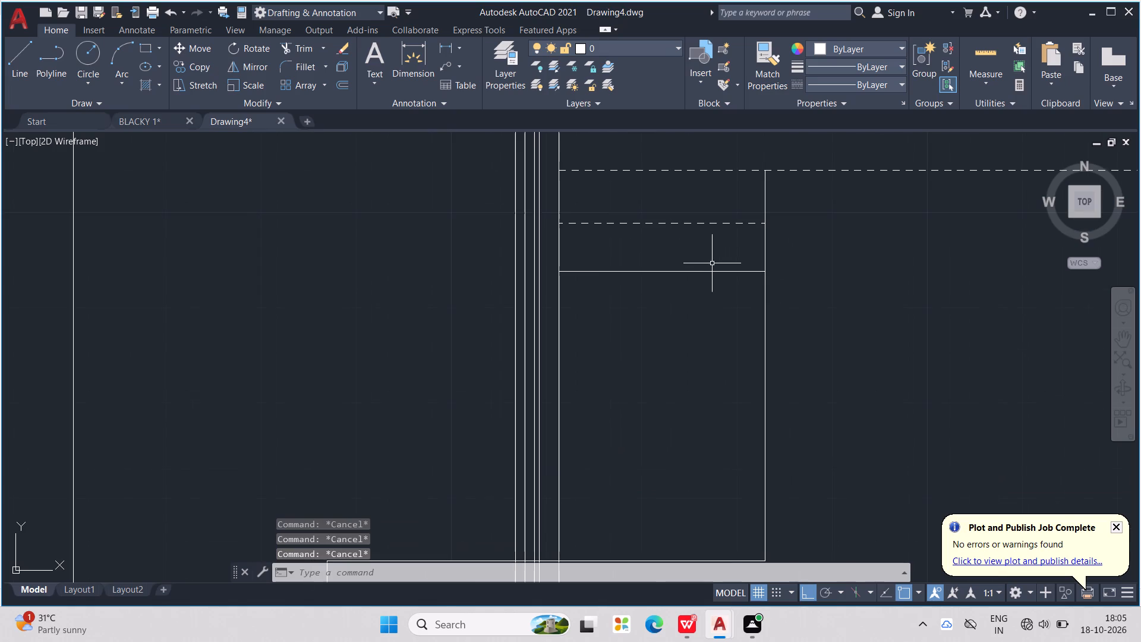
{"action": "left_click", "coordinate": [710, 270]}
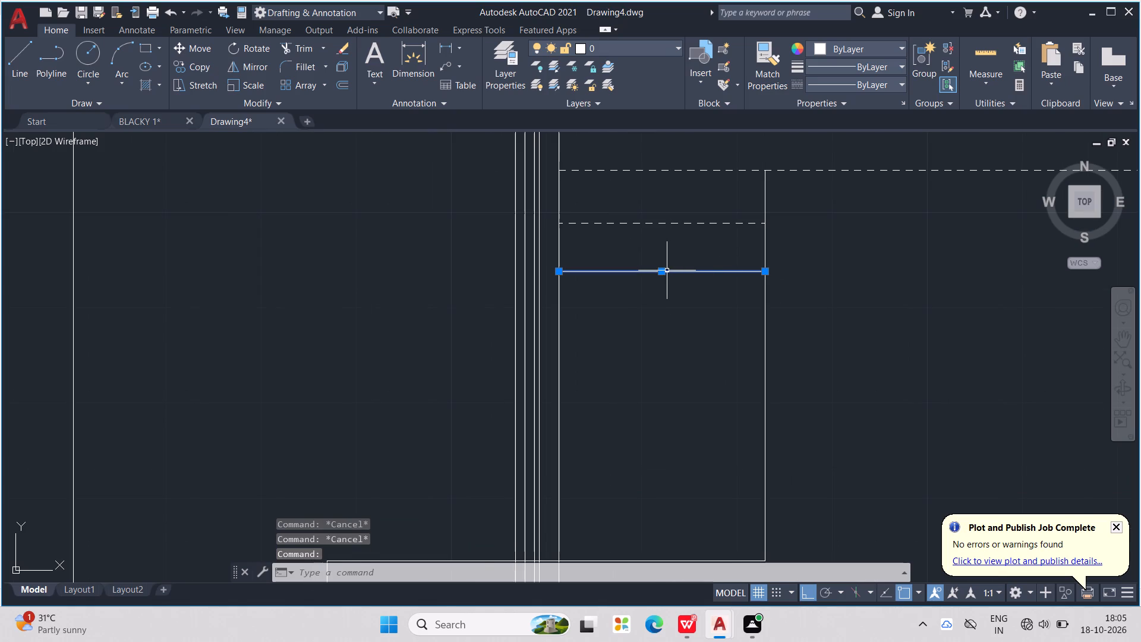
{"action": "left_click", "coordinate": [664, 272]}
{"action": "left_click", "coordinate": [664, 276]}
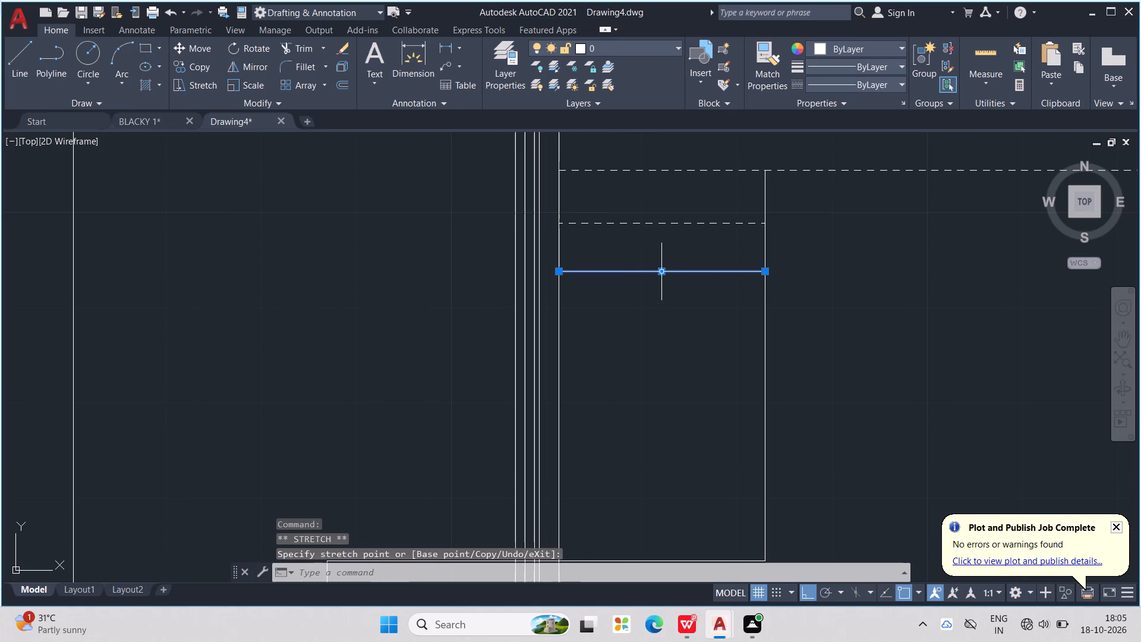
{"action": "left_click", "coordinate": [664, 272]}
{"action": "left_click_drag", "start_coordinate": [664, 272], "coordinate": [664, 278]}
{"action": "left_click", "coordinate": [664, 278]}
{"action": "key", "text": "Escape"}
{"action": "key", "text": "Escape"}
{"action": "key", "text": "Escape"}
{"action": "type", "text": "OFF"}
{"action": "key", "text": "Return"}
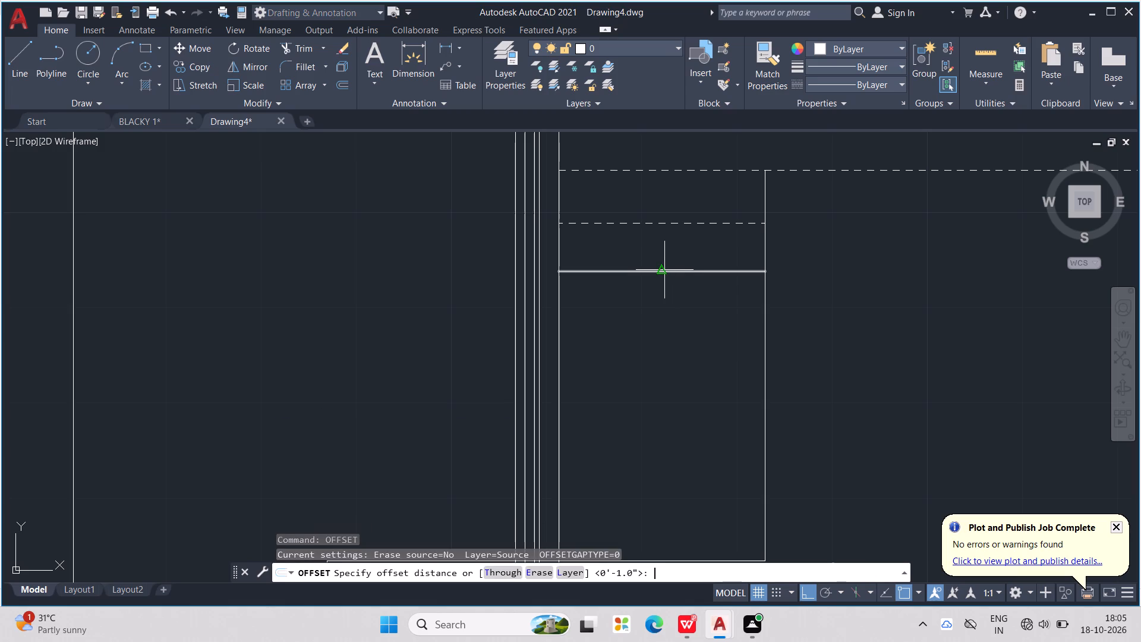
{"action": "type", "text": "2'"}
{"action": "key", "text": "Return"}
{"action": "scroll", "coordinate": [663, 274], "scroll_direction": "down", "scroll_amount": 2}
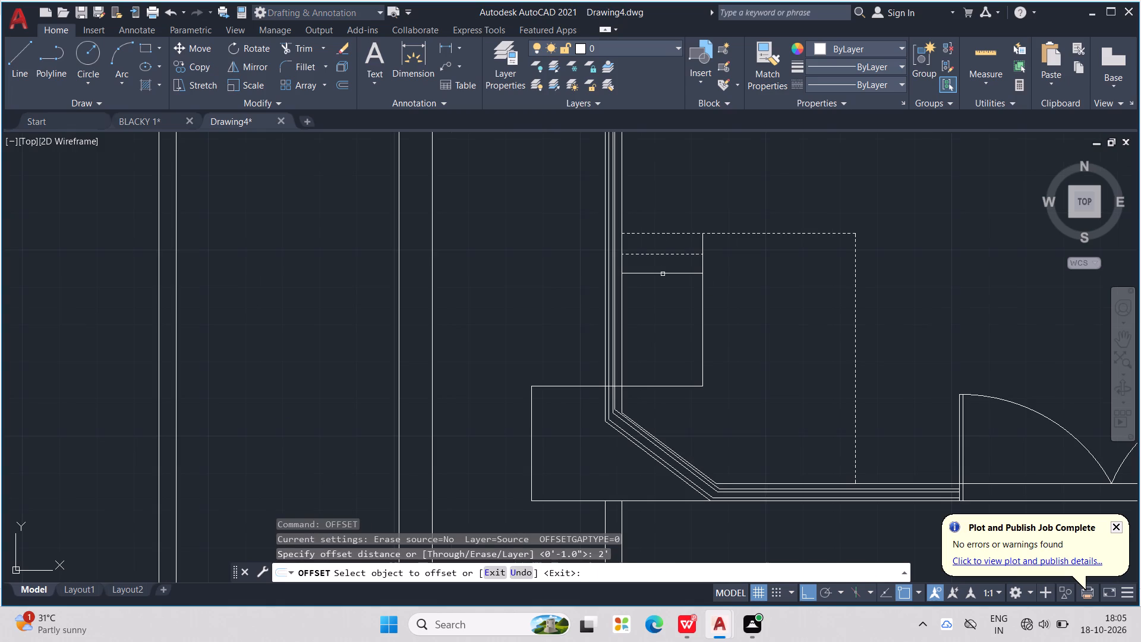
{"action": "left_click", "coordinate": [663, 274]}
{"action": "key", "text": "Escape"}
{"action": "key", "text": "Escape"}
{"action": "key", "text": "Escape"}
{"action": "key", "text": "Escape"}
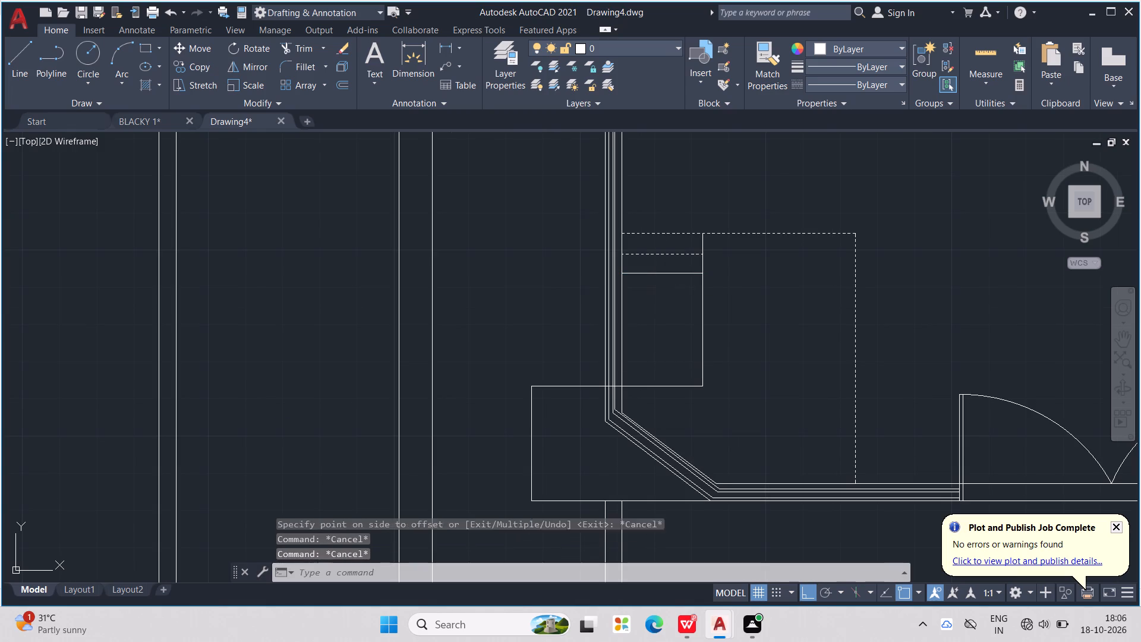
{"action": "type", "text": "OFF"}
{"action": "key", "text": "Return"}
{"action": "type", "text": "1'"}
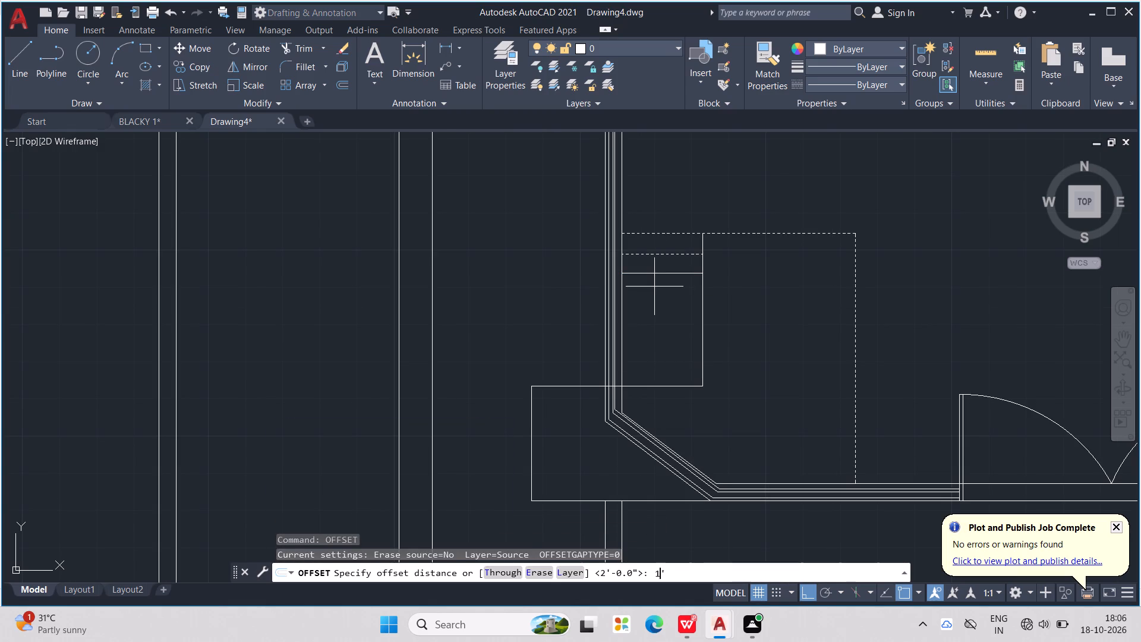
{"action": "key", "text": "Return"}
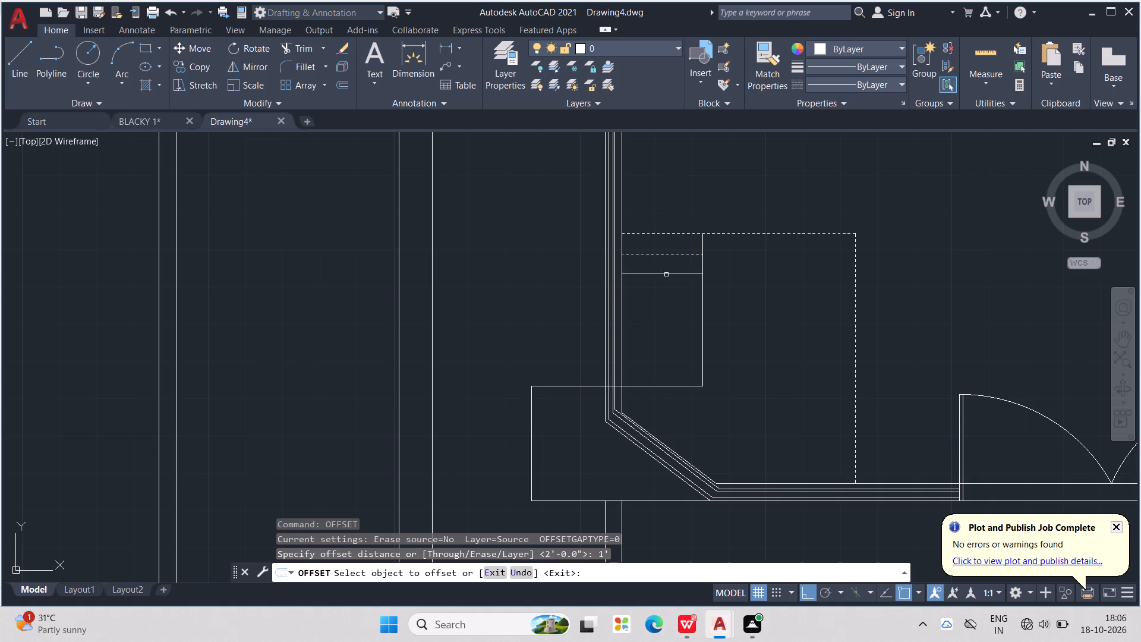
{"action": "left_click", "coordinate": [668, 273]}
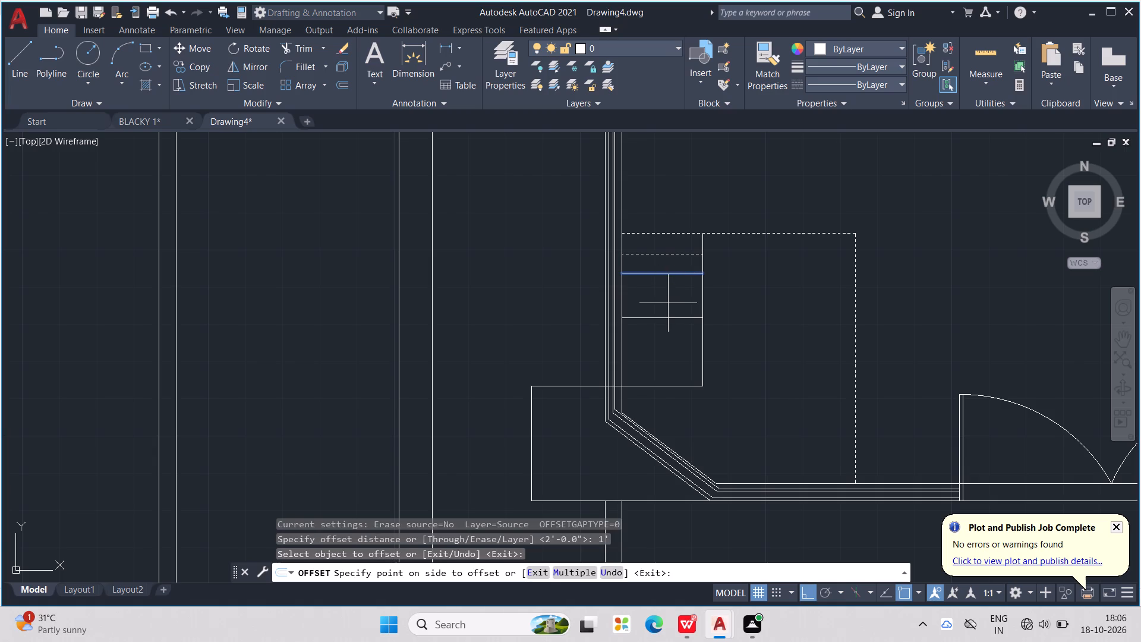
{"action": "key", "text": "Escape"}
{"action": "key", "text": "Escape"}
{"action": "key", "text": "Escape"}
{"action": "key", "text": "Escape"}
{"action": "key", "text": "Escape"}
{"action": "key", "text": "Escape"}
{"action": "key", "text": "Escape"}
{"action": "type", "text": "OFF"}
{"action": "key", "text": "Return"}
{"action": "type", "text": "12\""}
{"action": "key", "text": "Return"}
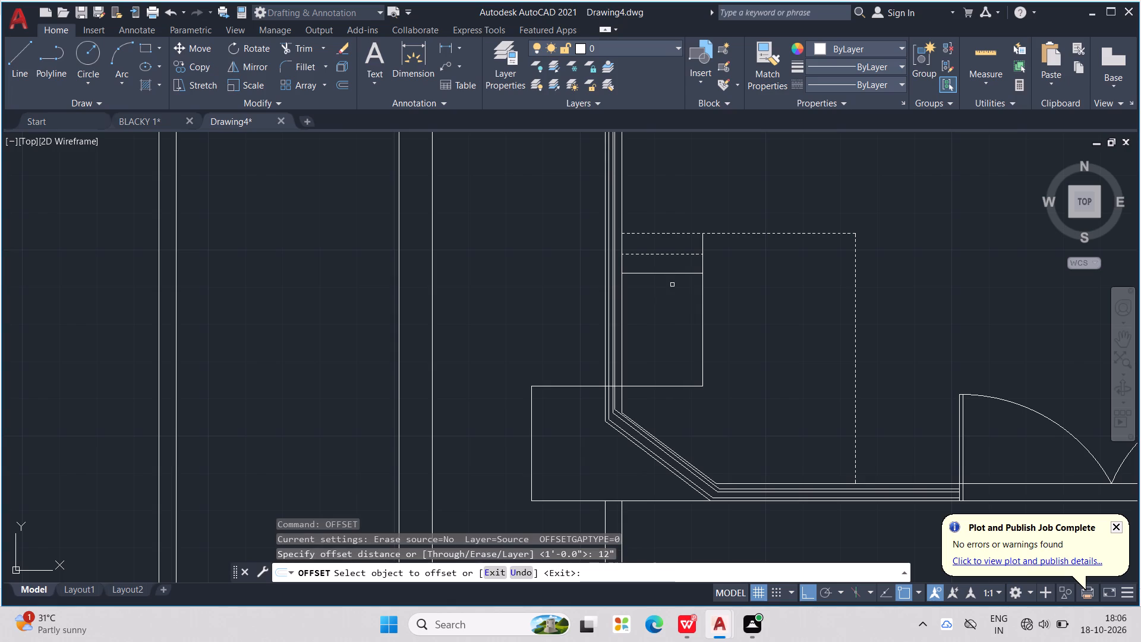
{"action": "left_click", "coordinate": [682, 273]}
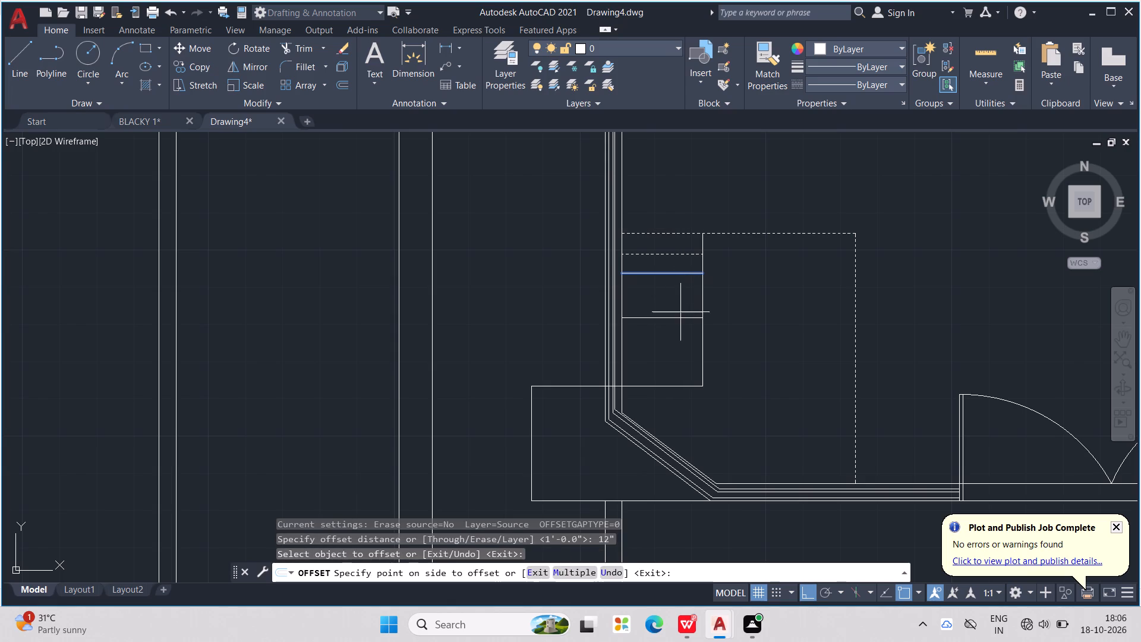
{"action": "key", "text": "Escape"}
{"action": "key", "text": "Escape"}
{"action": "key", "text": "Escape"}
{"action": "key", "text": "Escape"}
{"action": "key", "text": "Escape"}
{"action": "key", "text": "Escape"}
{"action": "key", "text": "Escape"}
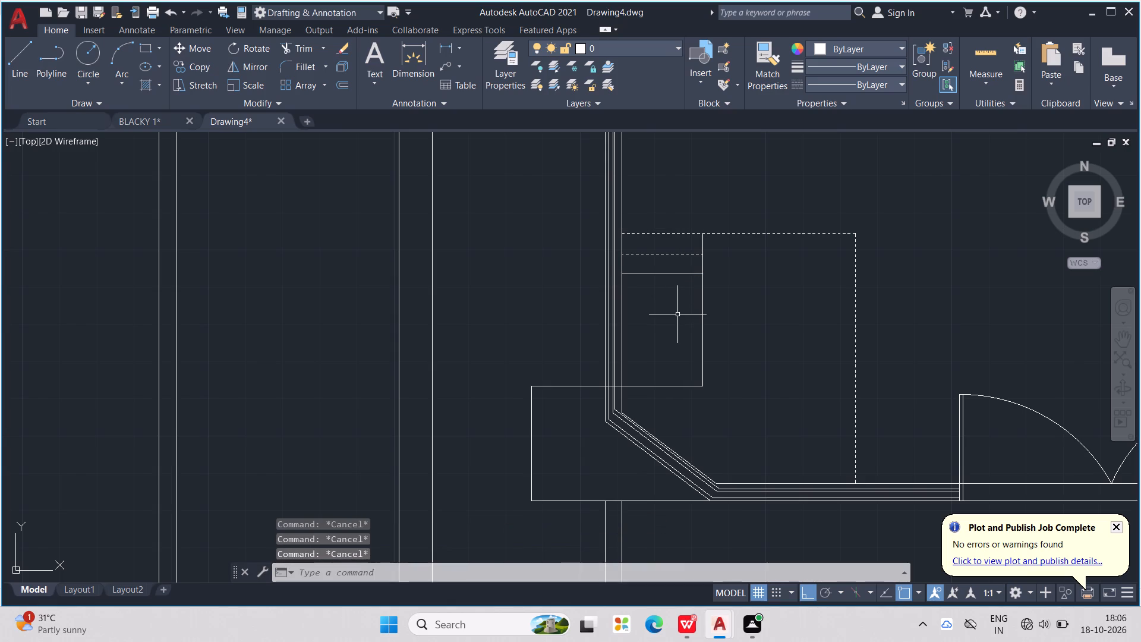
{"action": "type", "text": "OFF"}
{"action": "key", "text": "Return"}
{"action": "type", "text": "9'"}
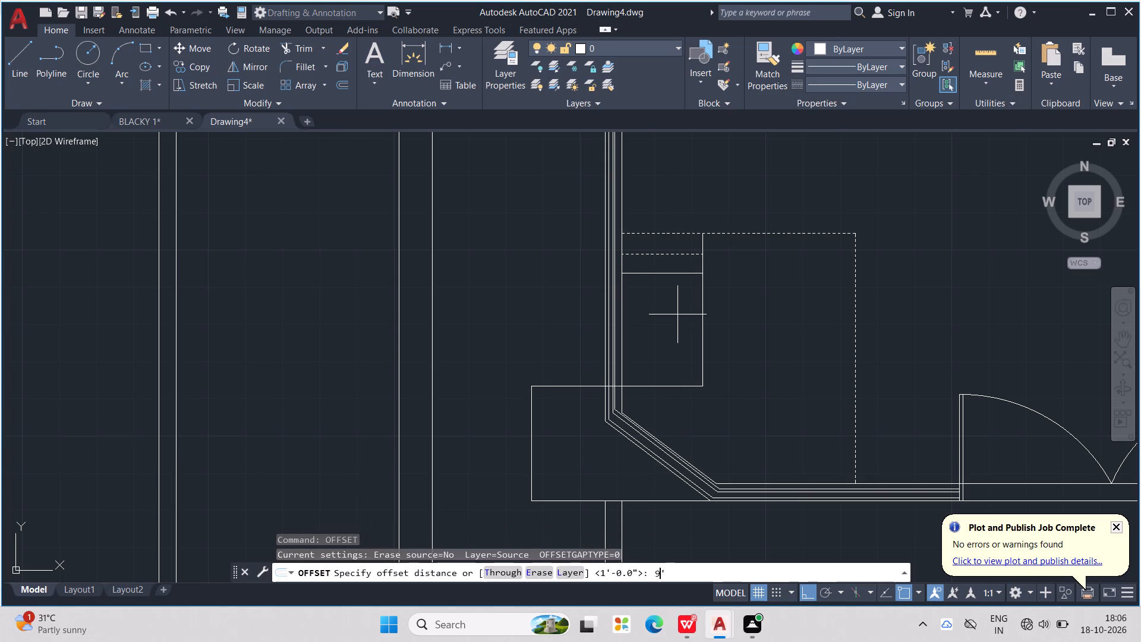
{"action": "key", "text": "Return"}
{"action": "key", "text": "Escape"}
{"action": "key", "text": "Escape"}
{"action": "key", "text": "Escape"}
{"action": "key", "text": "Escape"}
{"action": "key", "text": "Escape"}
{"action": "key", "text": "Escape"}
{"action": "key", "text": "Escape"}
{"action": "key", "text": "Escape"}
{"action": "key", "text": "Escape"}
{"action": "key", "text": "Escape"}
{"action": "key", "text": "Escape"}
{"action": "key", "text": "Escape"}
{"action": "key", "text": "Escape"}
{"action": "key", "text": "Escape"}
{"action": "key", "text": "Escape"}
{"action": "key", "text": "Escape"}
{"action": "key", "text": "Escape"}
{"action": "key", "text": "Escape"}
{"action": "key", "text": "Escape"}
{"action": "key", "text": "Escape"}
Offset the solid line across the upper box southward twice at 9" spacing.
{"action": "type", "text": "OFF"}
{"action": "key", "text": "Return"}
{"action": "key", "text": "9"}
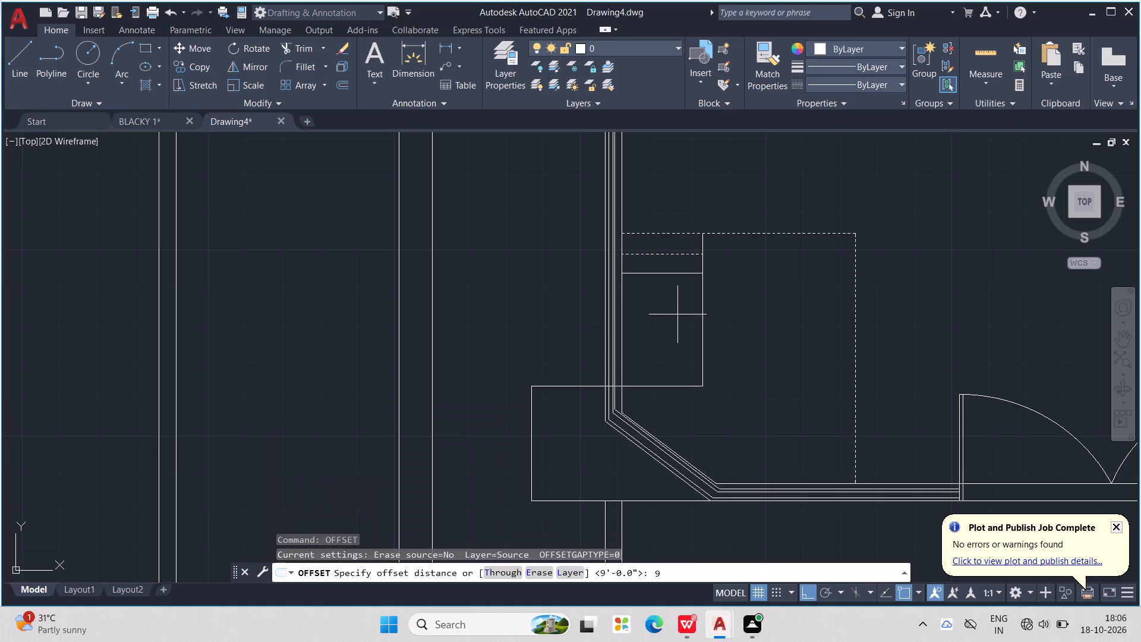
{"action": "key", "text": "shift+quotedbl"}
{"action": "key", "text": "Return"}
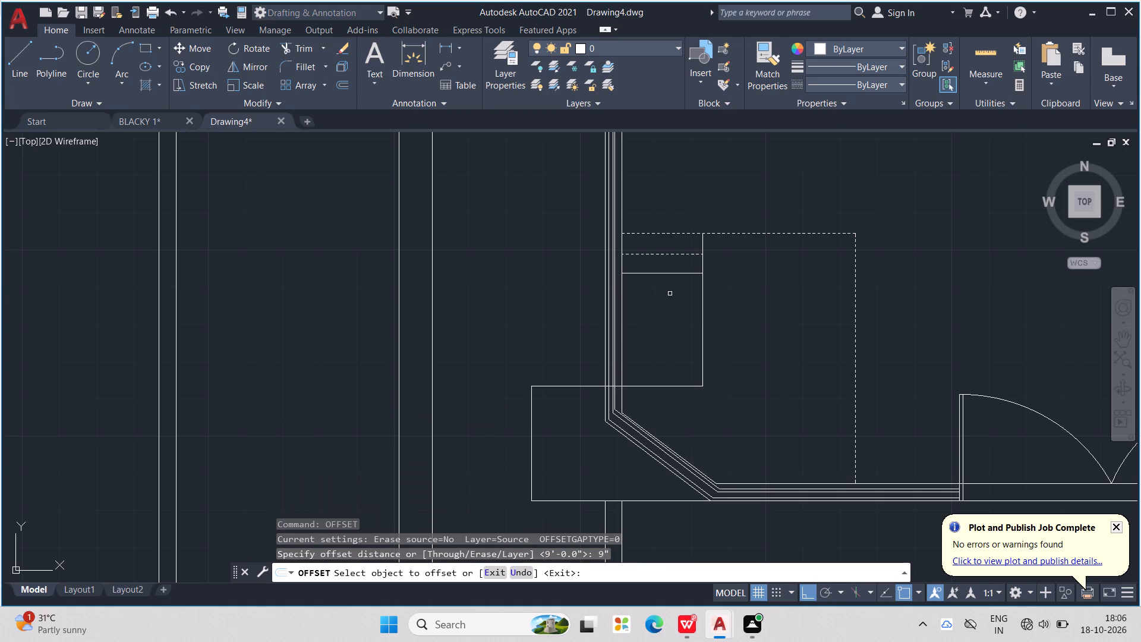
{"action": "left_click", "coordinate": [667, 274]}
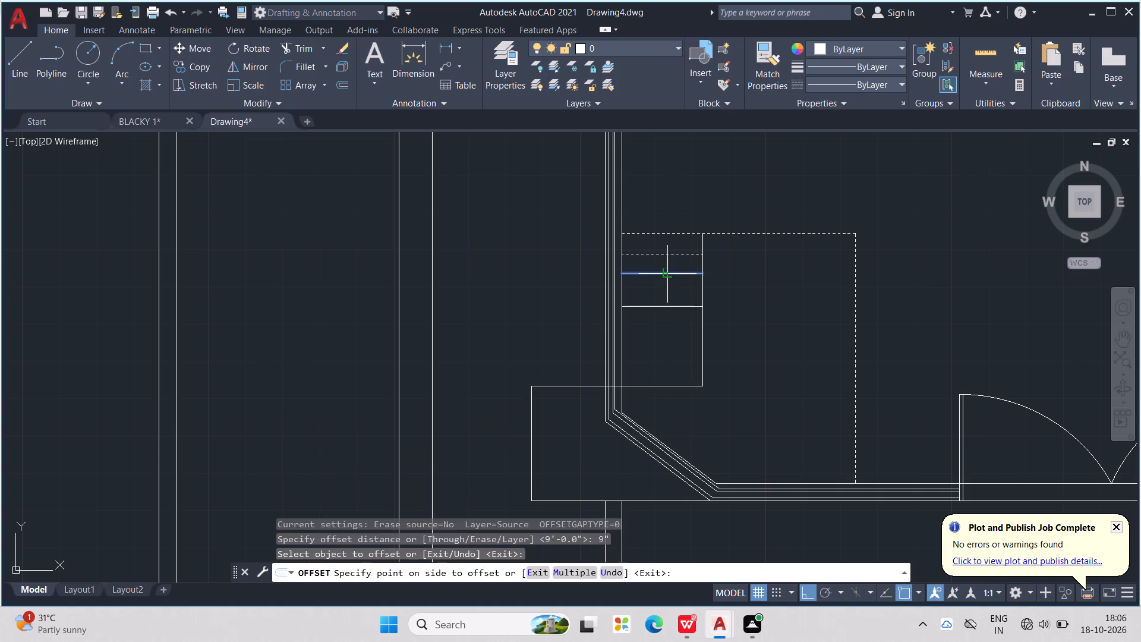
{"action": "left_click", "coordinate": [672, 328]}
{"action": "left_click", "coordinate": [675, 306]}
{"action": "left_click", "coordinate": [680, 354]}
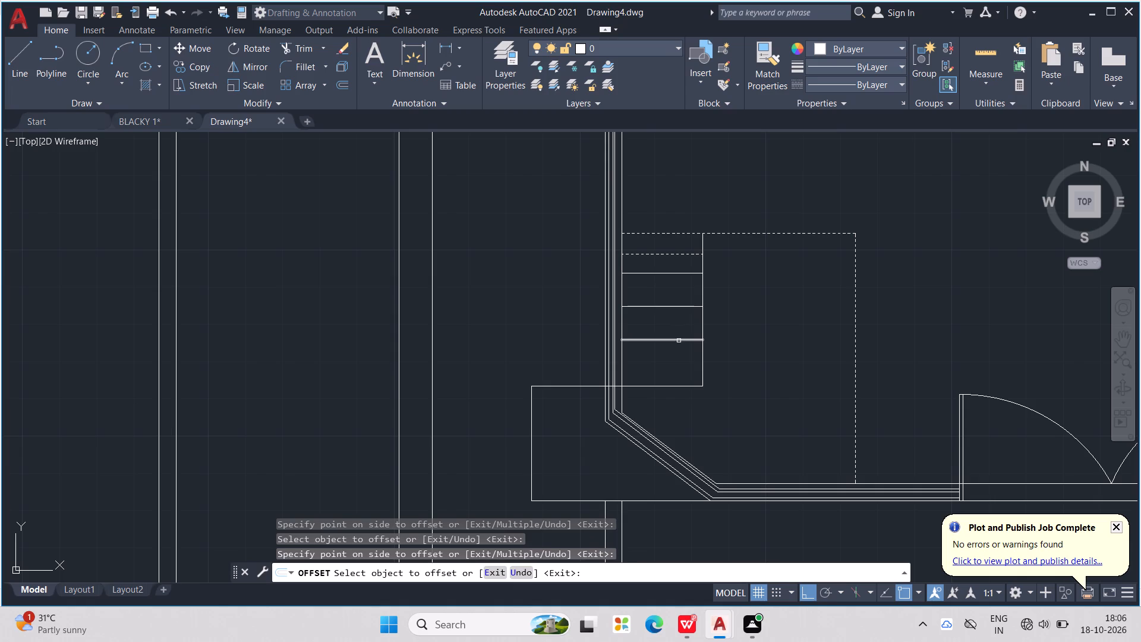
{"action": "left_click", "coordinate": [679, 341]}
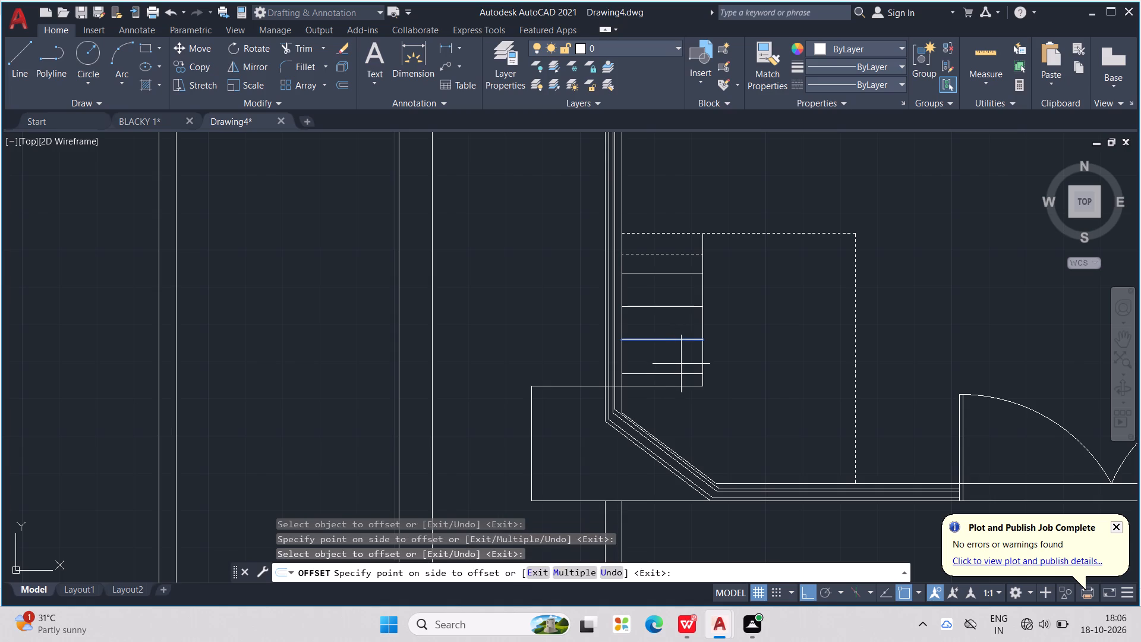
{"action": "key", "text": "Escape"}
{"action": "key", "text": "Escape"}
{"action": "key", "text": "Escape"}
{"action": "key", "text": "Escape"}
{"action": "key", "text": "Escape"}
{"action": "key", "text": "Escape"}
{"action": "key", "text": "Escape"}
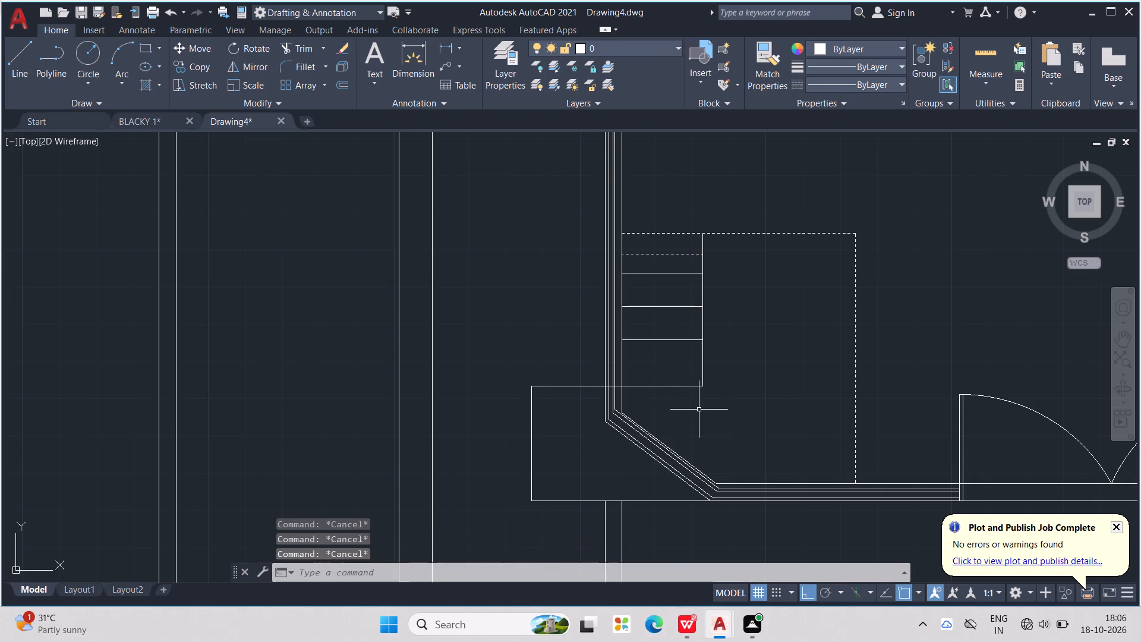
Draw a line from the dashed vertical line about 2'-2" west, continuing diagonally to the upper box's southeast corner.
{"action": "key", "text": "l"}
{"action": "key", "text": "Return"}
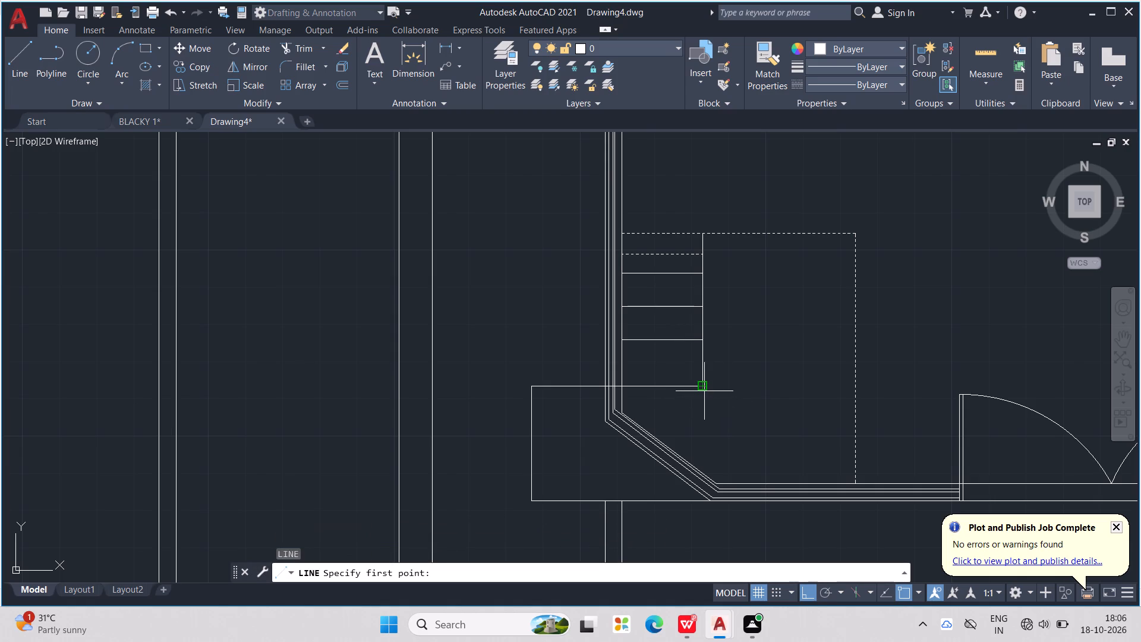
{"action": "left_click", "coordinate": [855, 434]}
{"action": "left_click", "coordinate": [759, 442]}
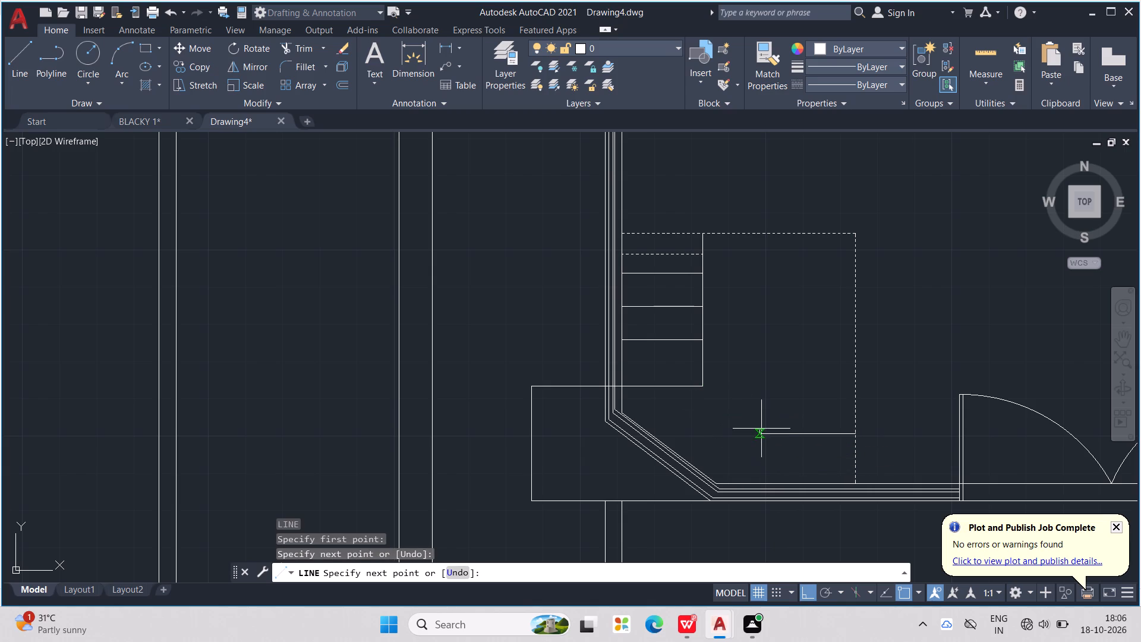
{"action": "left_click", "coordinate": [759, 438]}
{"action": "left_click", "coordinate": [702, 390]}
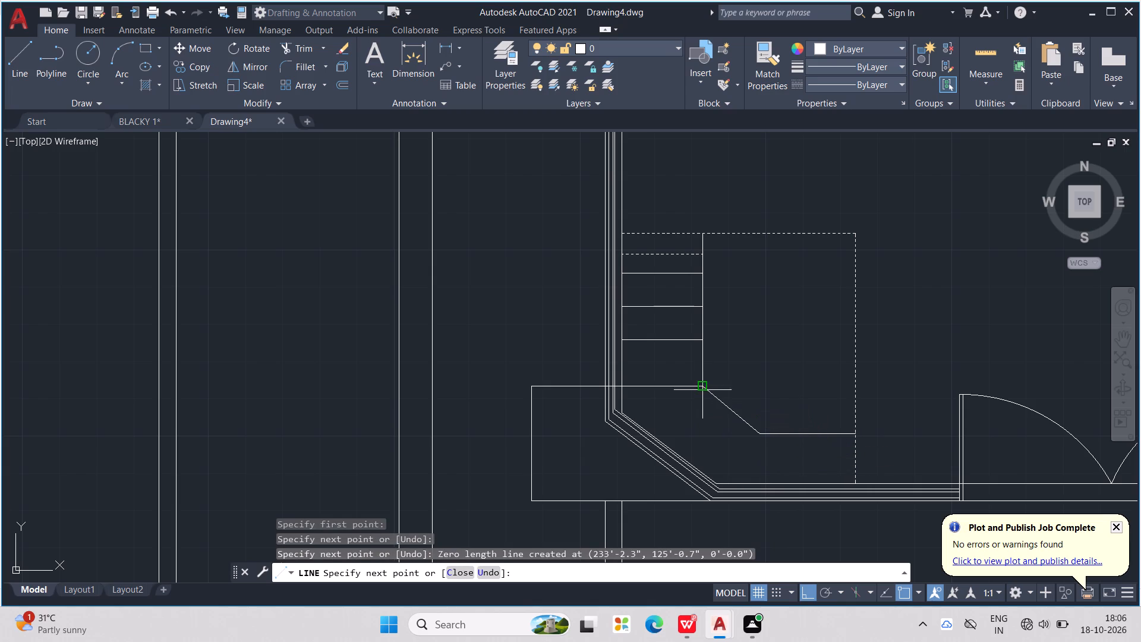
{"action": "scroll", "coordinate": [716, 425], "scroll_direction": "up", "scroll_amount": 2}
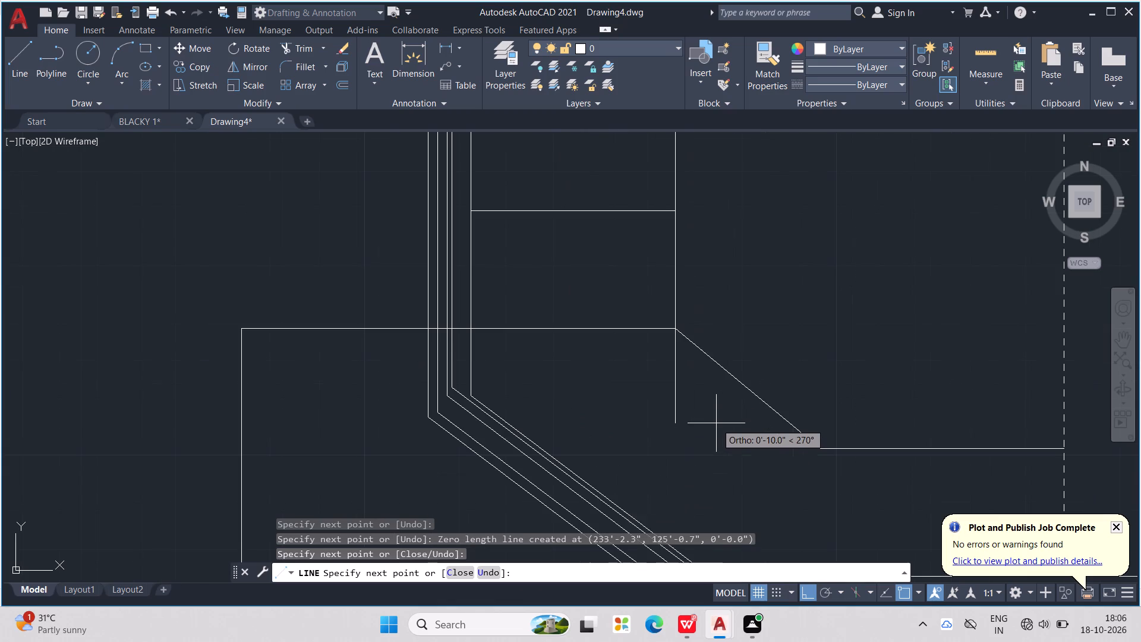
{"action": "key", "text": "Escape"}
{"action": "key", "text": "Escape"}
{"action": "key", "text": "Escape"}
{"action": "left_click", "coordinate": [747, 389]}
{"action": "key", "text": "Escape"}
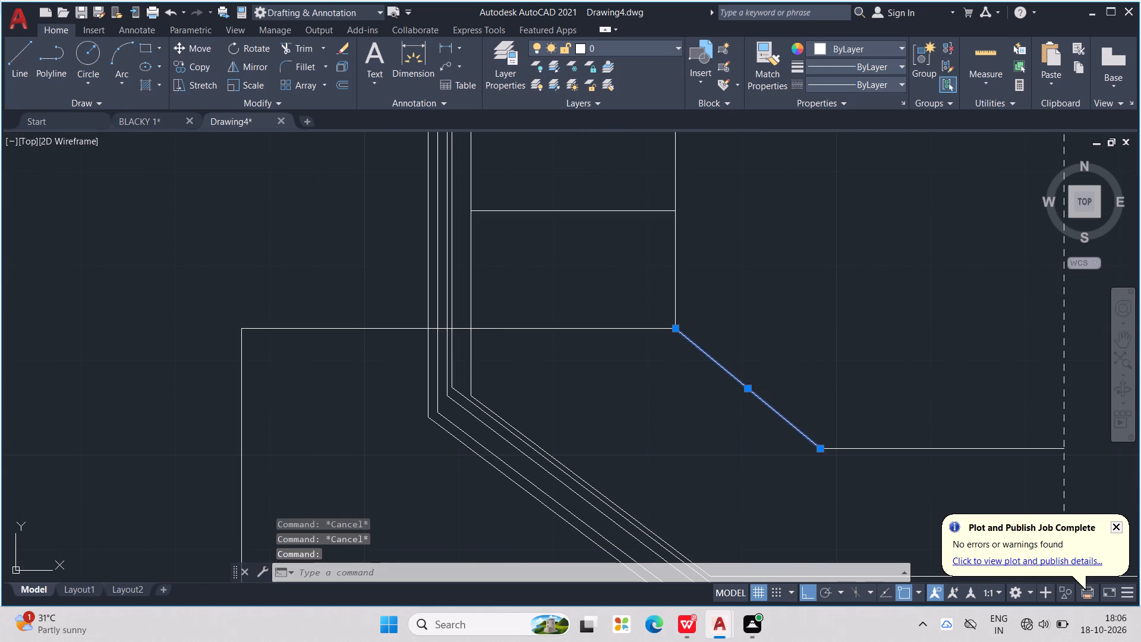
{"action": "key", "text": "Escape"}
{"action": "key", "text": "Escape"}
Offset the new diagonal line 4.5" to the southwest, toward the wall.
{"action": "type", "text": "OFF"}
{"action": "key", "text": "Return"}
{"action": "type", "text": "4.5\""}
{"action": "key", "text": "Return"}
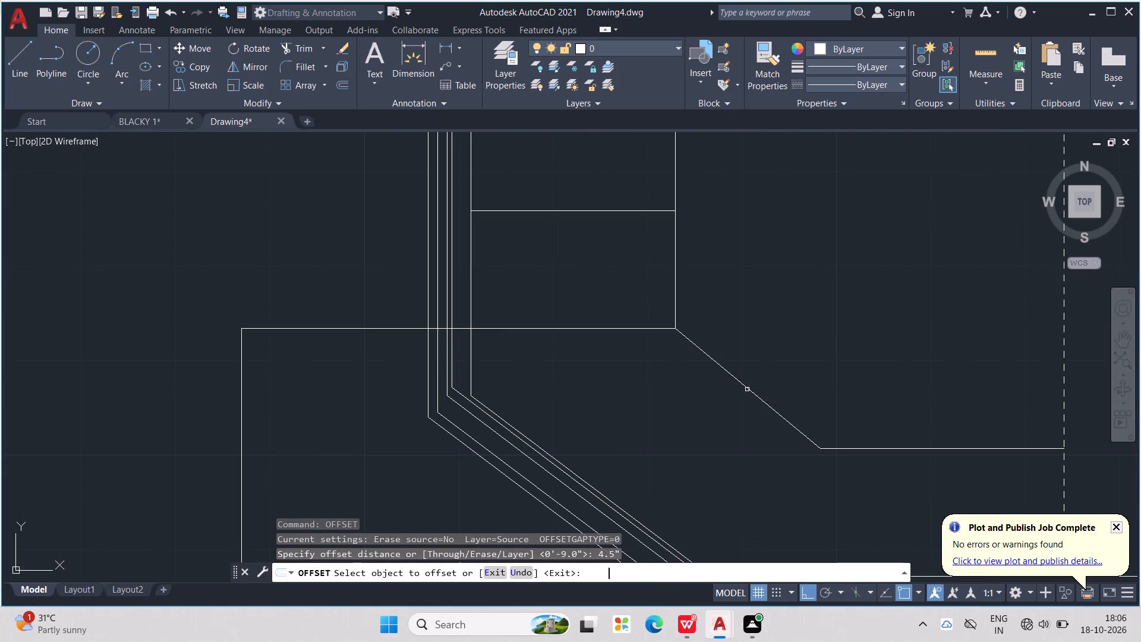
{"action": "left_click", "coordinate": [751, 388]}
{"action": "left_click", "coordinate": [733, 412]}
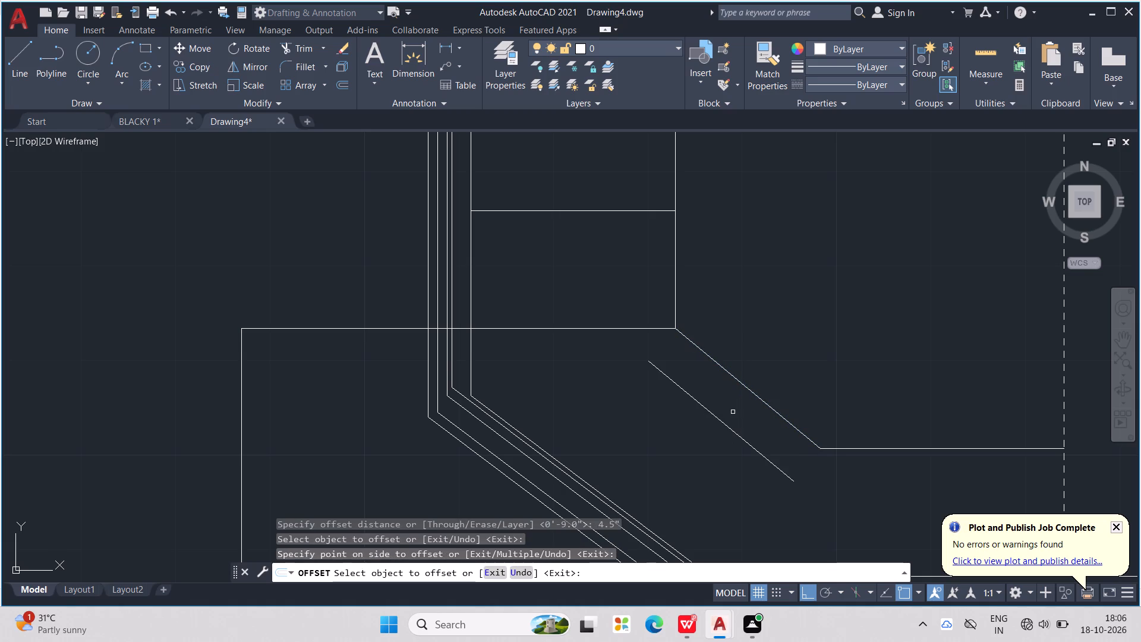
{"action": "key", "text": "Escape"}
{"action": "key", "text": "Escape"}
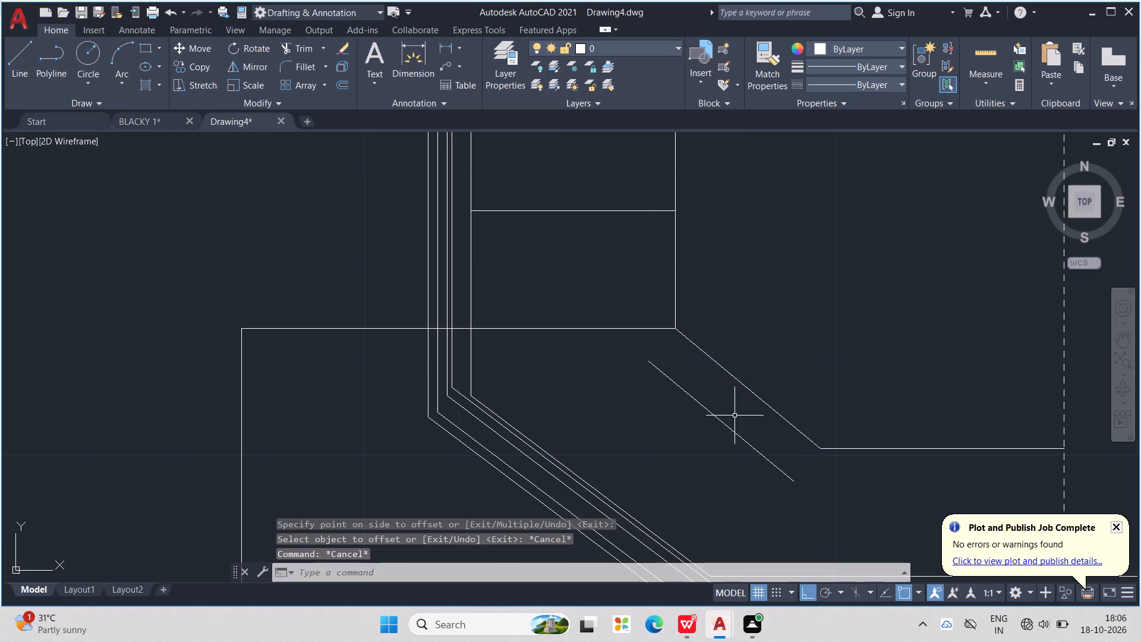
Draw a horizontal line from the offset diagonal's lower end east to the dashed vertical line.
{"action": "key", "text": "l"}
{"action": "key", "text": "Return"}
{"action": "left_click", "coordinate": [798, 481]}
{"action": "middle_click_drag", "start_coordinate": [1030, 467], "coordinate": [1026, 470]}
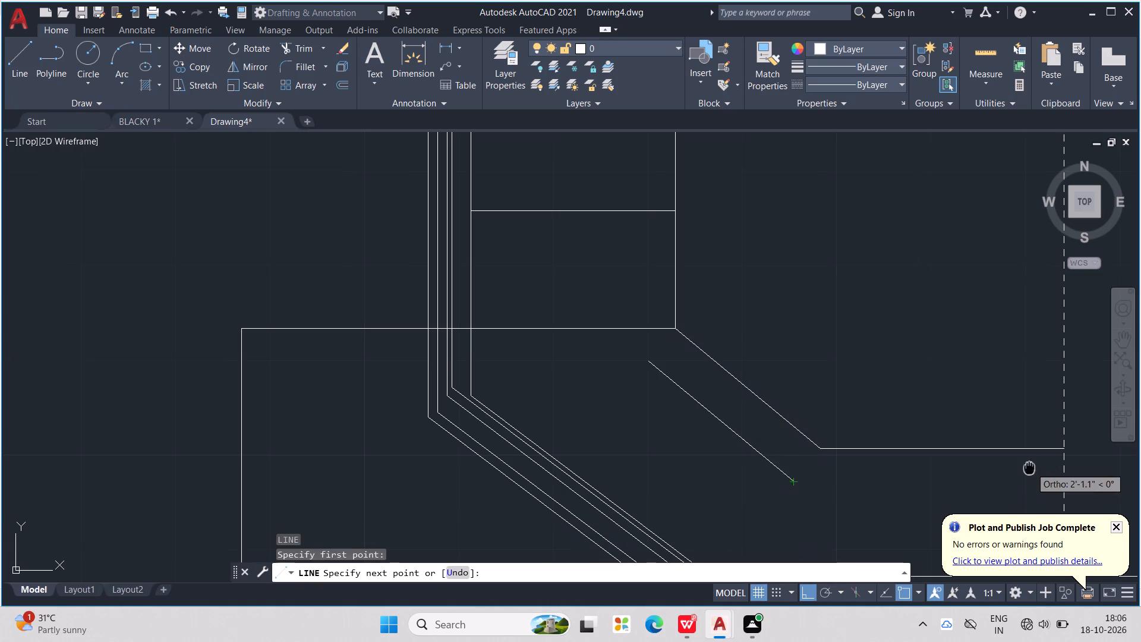
{"action": "middle_click_drag", "start_coordinate": [1026, 470], "coordinate": [963, 478]}
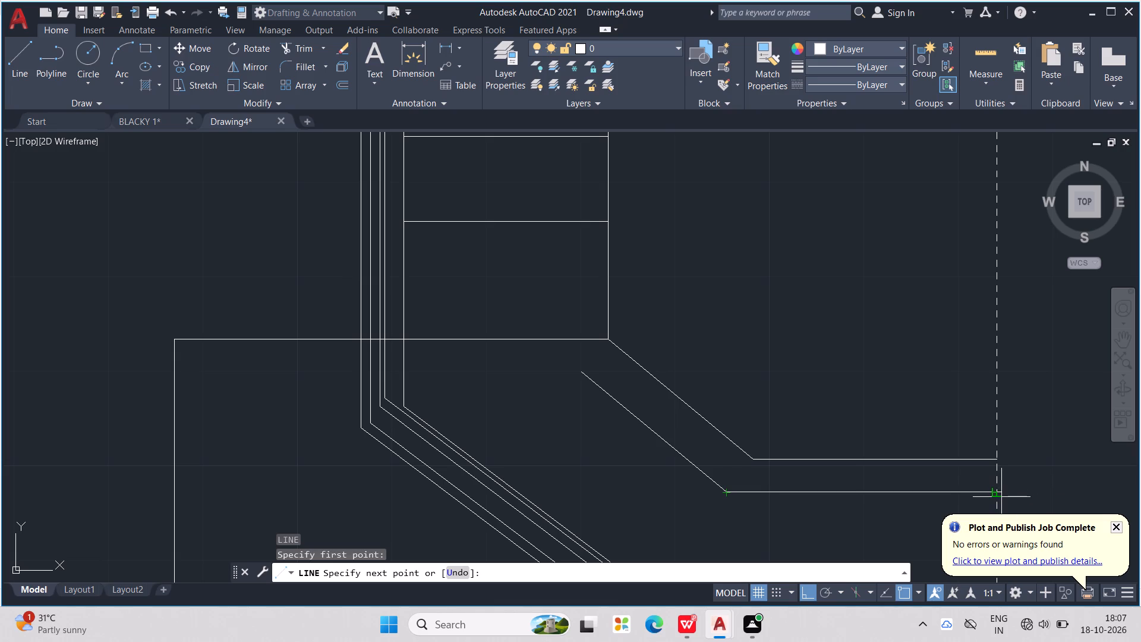
{"action": "left_click", "coordinate": [1001, 496]}
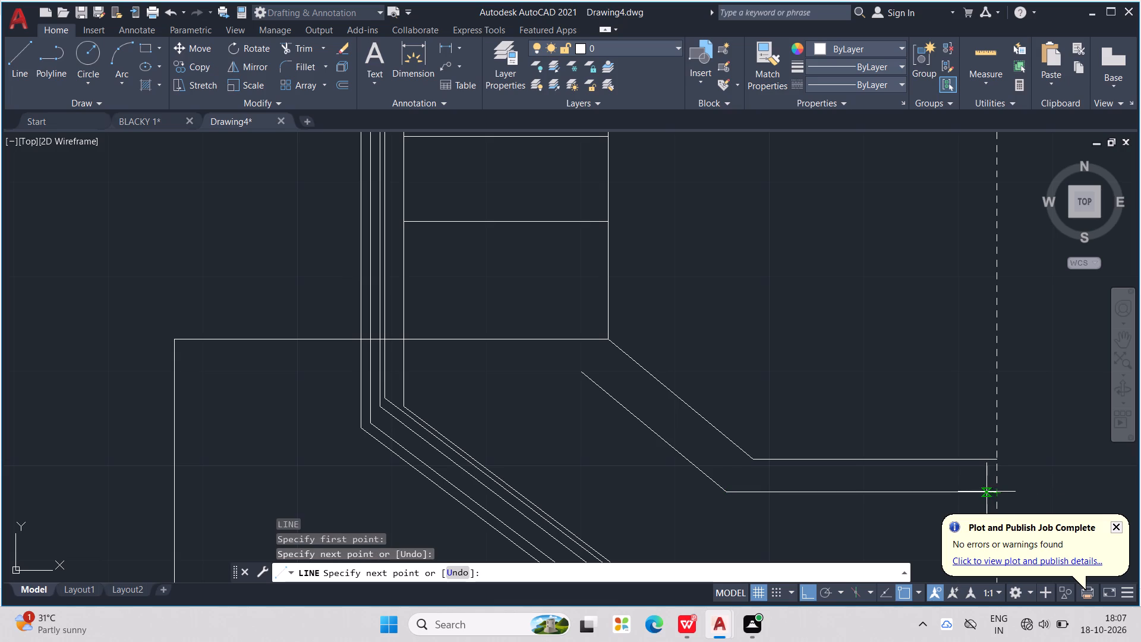
{"action": "key", "text": "Escape"}
{"action": "key", "text": "Escape"}
{"action": "key", "text": "Escape"}
Draw a vertical line from the offset diagonal's upper end north to the uppermost dashed horizontal line.
{"action": "key", "text": "l"}
{"action": "key", "text": "Return"}
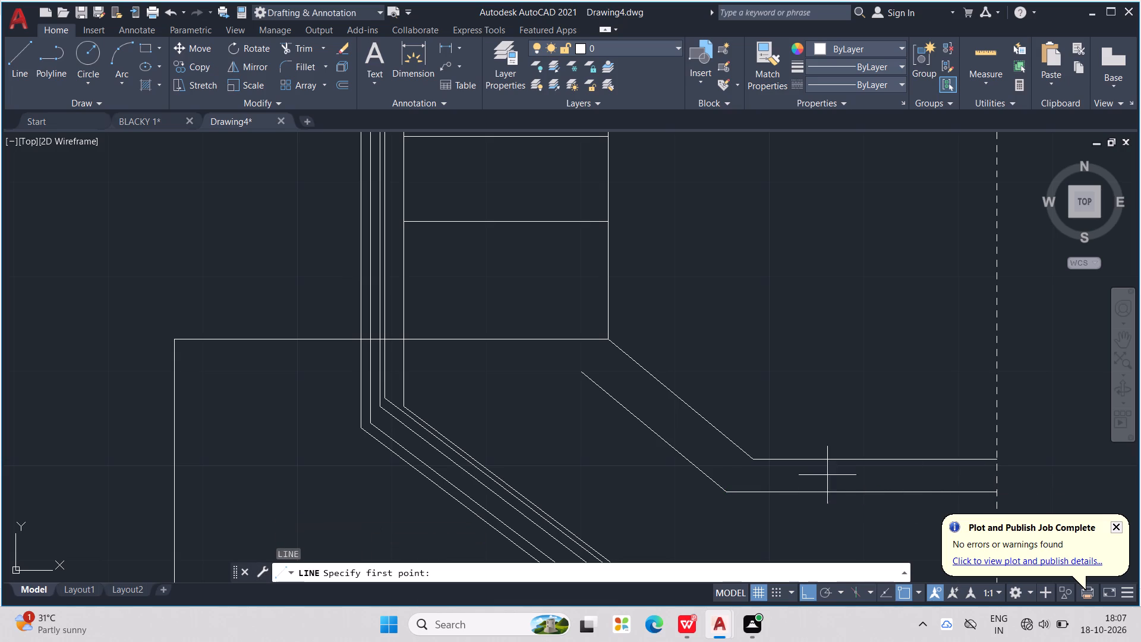
{"action": "left_click", "coordinate": [581, 378]}
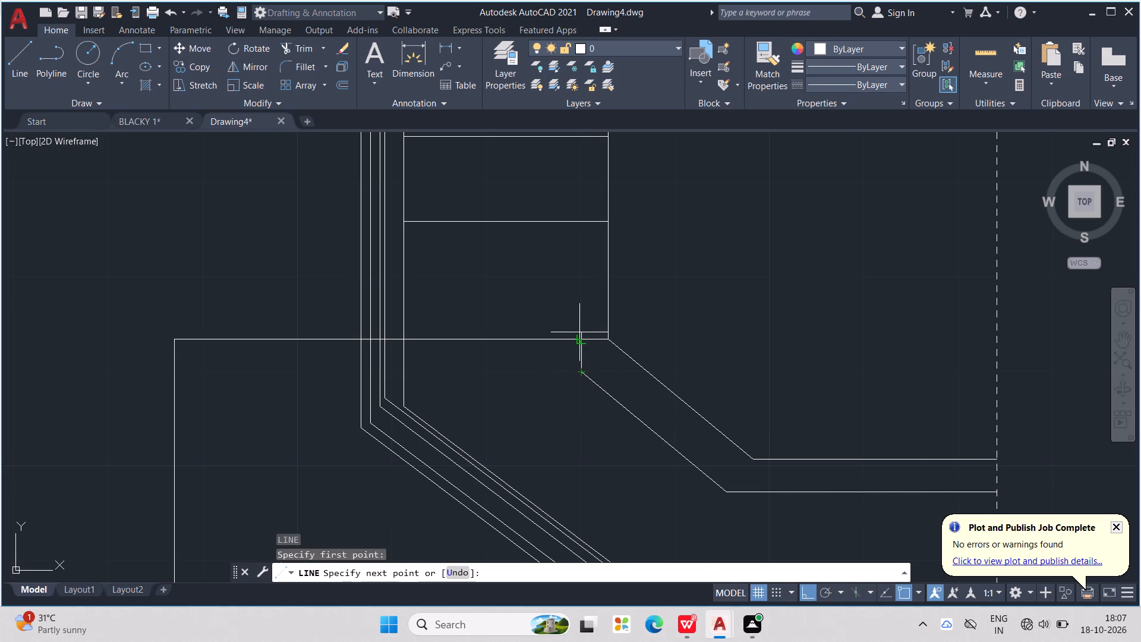
{"action": "scroll", "coordinate": [578, 332], "scroll_direction": "down", "scroll_amount": 1}
{"action": "middle_click_drag", "start_coordinate": [578, 332], "coordinate": [598, 440]}
{"action": "scroll", "coordinate": [597, 252], "scroll_direction": "up", "scroll_amount": 1}
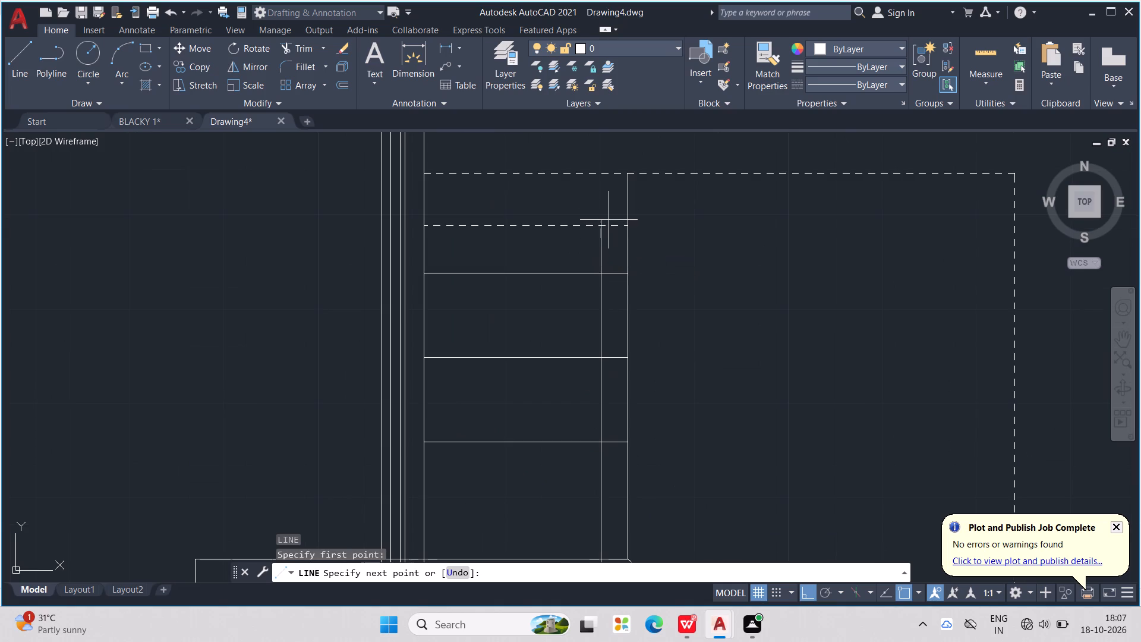
{"action": "left_click", "coordinate": [605, 175]}
{"action": "scroll", "coordinate": [605, 175], "scroll_direction": "down", "scroll_amount": 2}
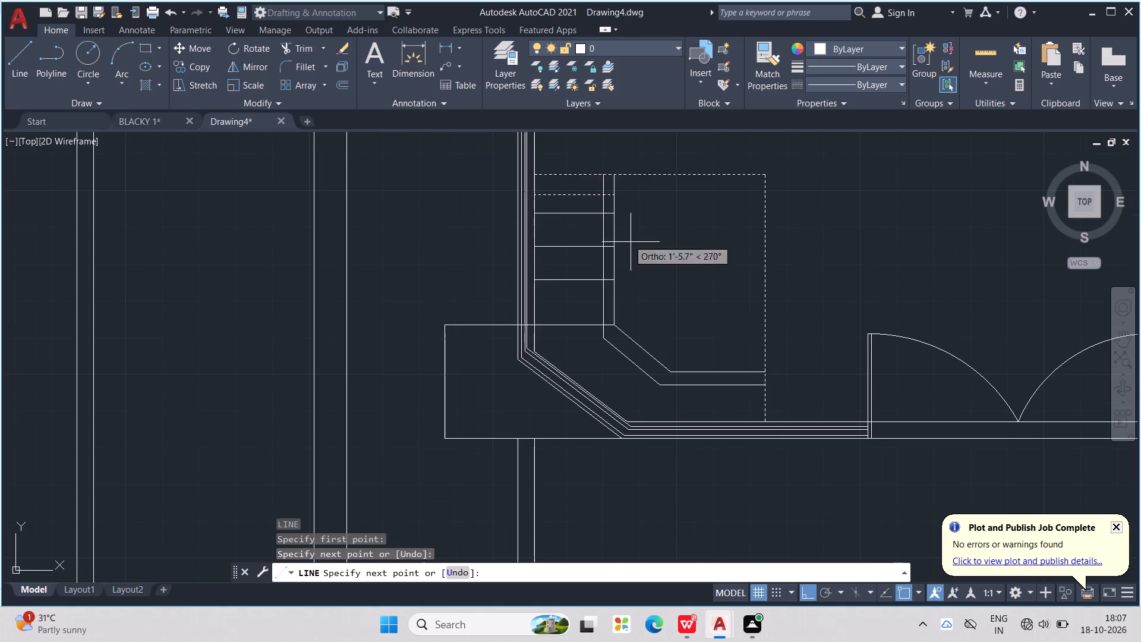
{"action": "key", "text": "Escape"}
{"action": "key", "text": "Escape"}
{"action": "key", "text": "Escape"}
{"action": "key", "text": "Escape"}
{"action": "key", "text": "Escape"}
{"action": "key", "text": "Escape"}
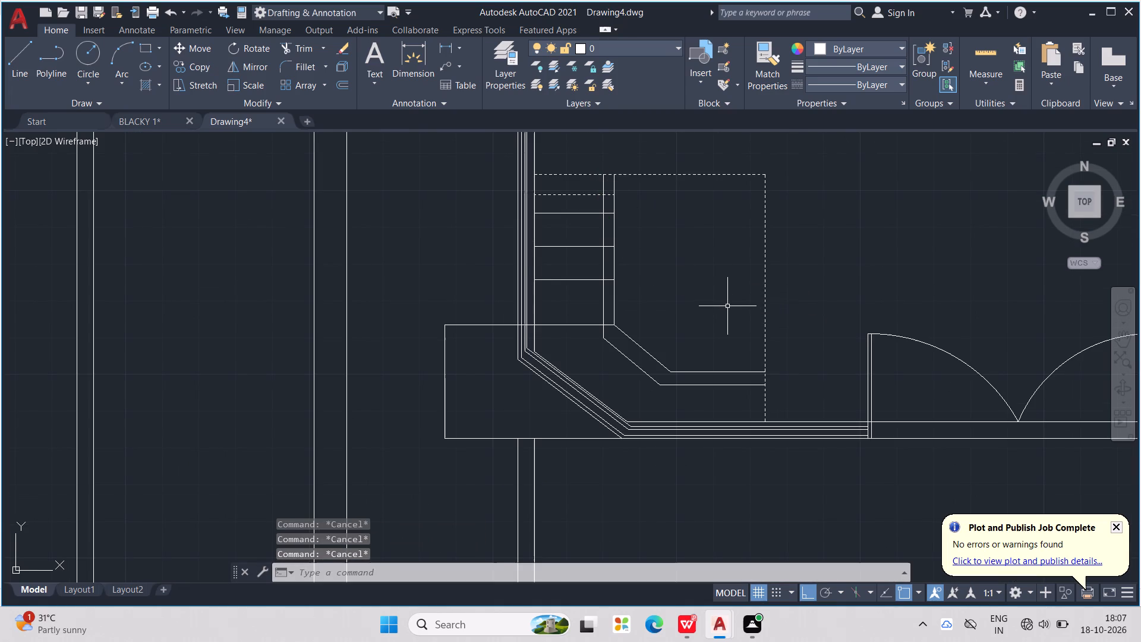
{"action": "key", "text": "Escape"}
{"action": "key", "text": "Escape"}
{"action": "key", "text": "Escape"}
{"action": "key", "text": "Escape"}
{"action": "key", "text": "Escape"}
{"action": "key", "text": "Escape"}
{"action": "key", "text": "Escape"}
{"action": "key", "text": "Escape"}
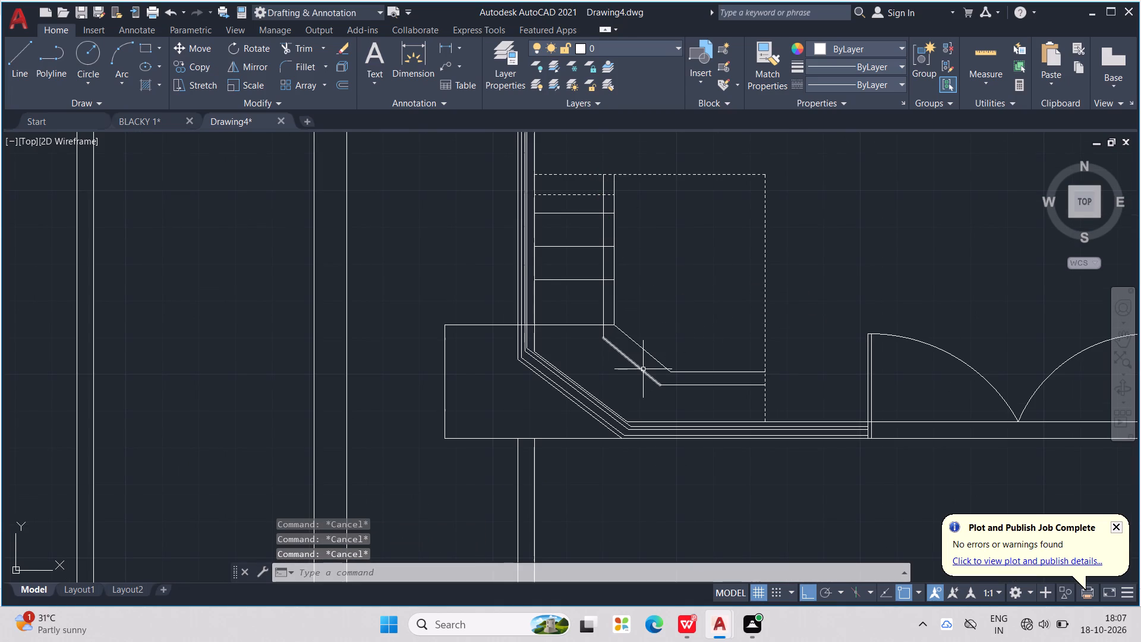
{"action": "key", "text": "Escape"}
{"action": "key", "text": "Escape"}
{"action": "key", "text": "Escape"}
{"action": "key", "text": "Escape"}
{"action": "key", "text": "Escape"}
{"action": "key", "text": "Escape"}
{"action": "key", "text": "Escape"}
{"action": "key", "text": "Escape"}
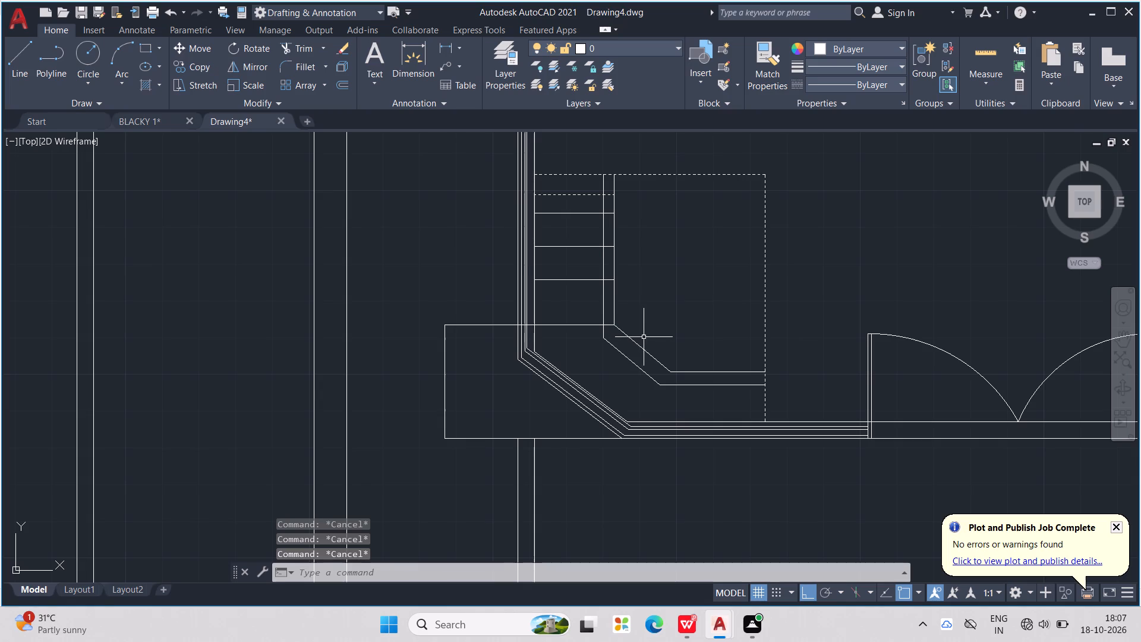
Draw a slanted line from the upper box's southeast corner southwest to the wall's inner diagonal face.
{"action": "key", "text": "l"}
{"action": "key", "text": "Return"}
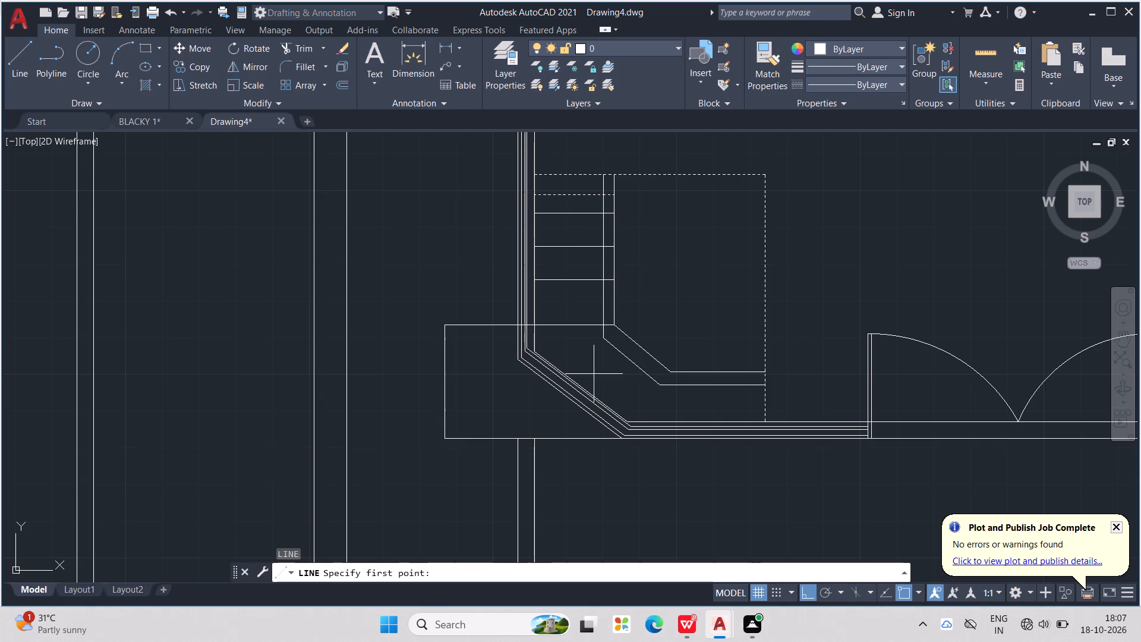
{"action": "scroll", "coordinate": [584, 369], "scroll_direction": "up", "scroll_amount": 1}
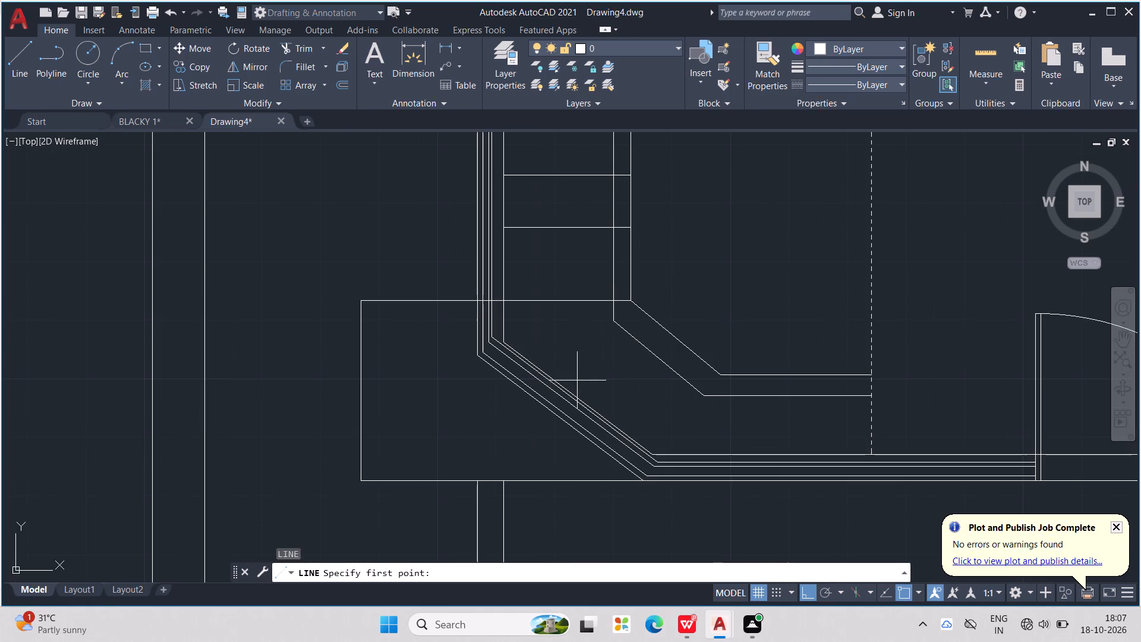
{"action": "scroll", "coordinate": [551, 370], "scroll_direction": "up", "scroll_amount": 1}
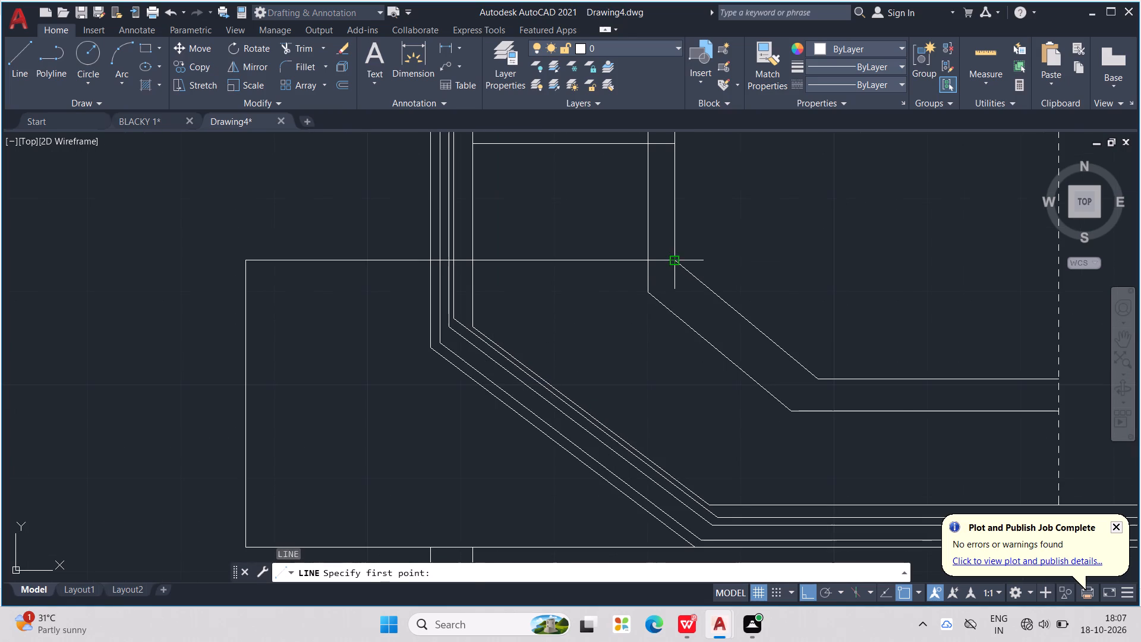
{"action": "left_click", "coordinate": [674, 263]}
{"action": "left_click", "coordinate": [542, 374]}
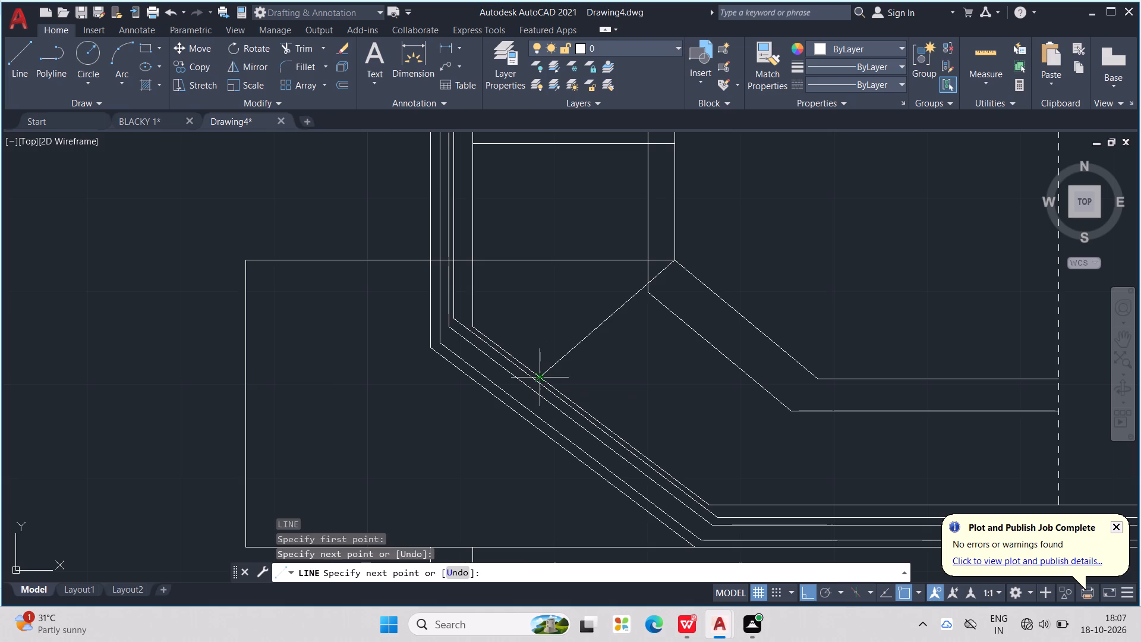
{"action": "key", "text": "Escape"}
Draw a second slanted line just southeast of the first, from the outer diagonal edge to the wall's inner diagonal face.
{"action": "key", "text": "l"}
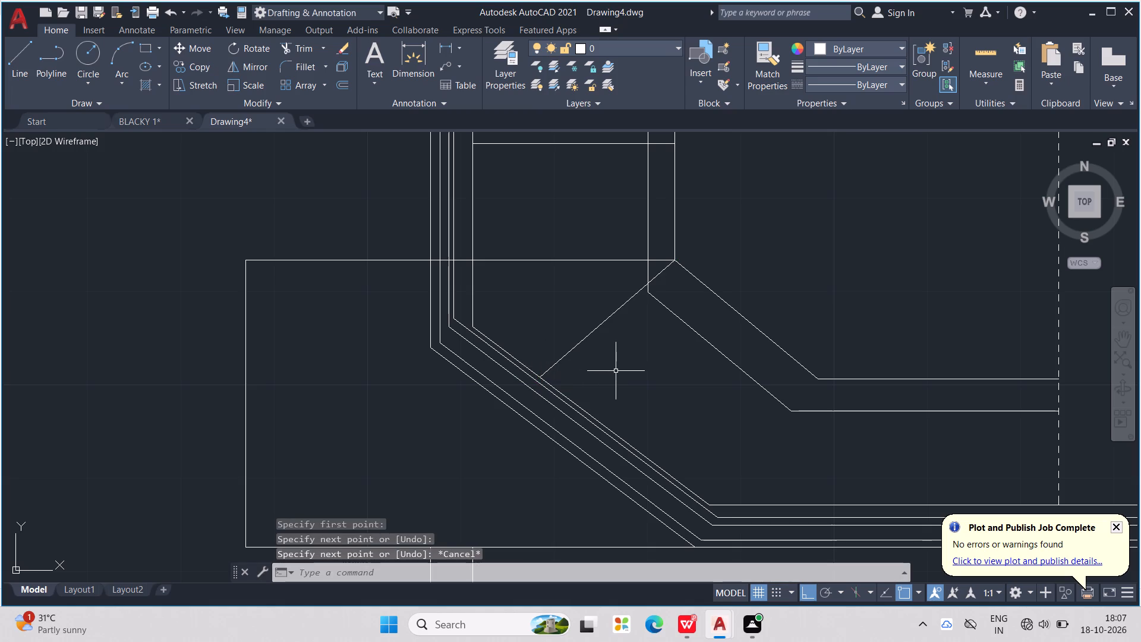
{"action": "key", "text": "Return"}
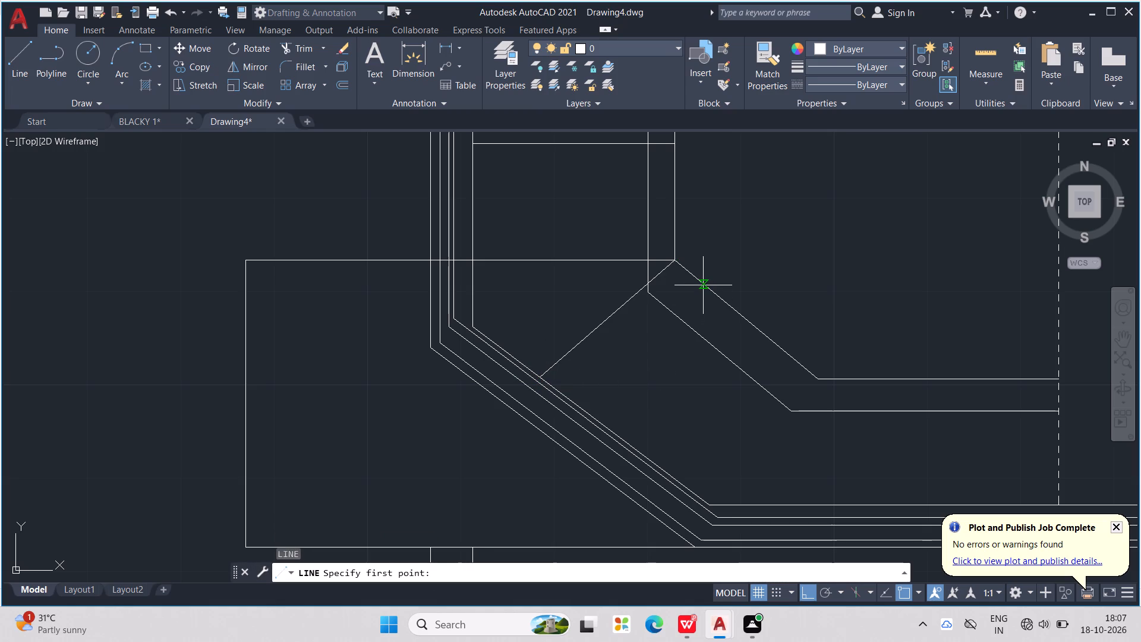
{"action": "left_click", "coordinate": [700, 285]}
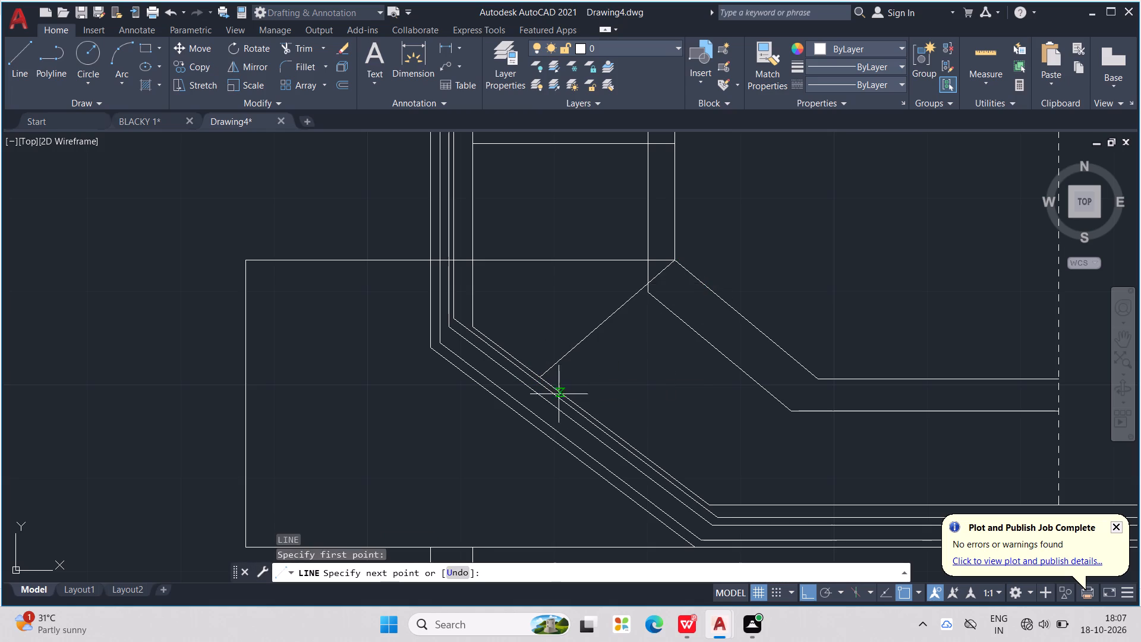
{"action": "left_click", "coordinate": [565, 395]}
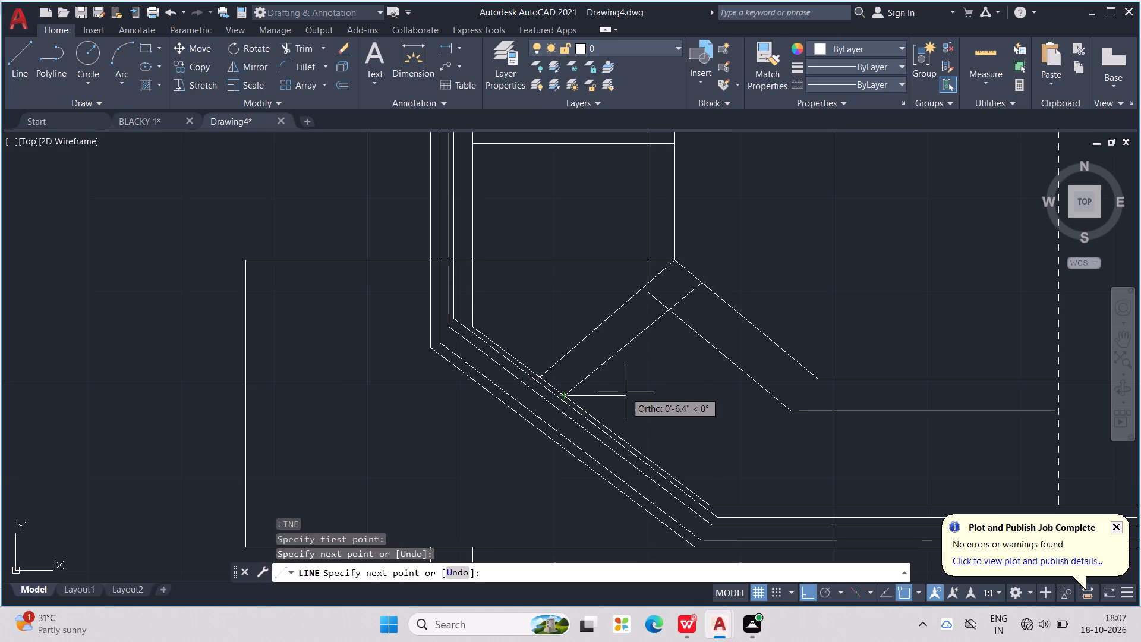
{"action": "key", "text": "Escape"}
{"action": "key", "text": "Escape"}
{"action": "key", "text": "Escape"}
Draw a third slanted line southeast of the second, from the outer diagonal edge to the wall's inner diagonal face.
{"action": "key", "text": "l"}
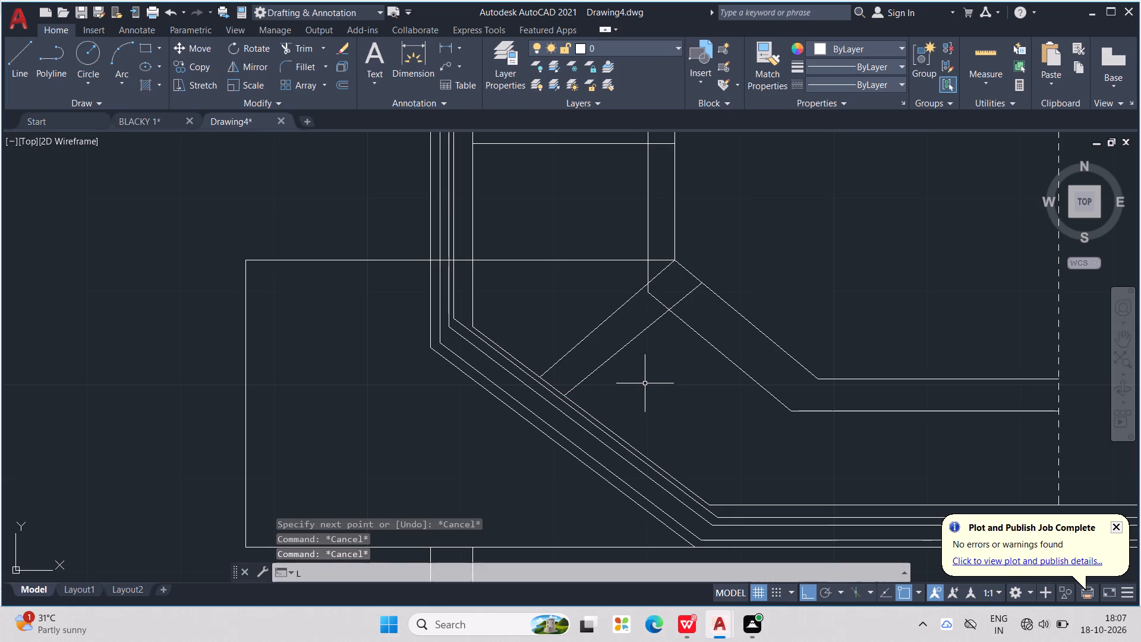
{"action": "key", "text": "Return"}
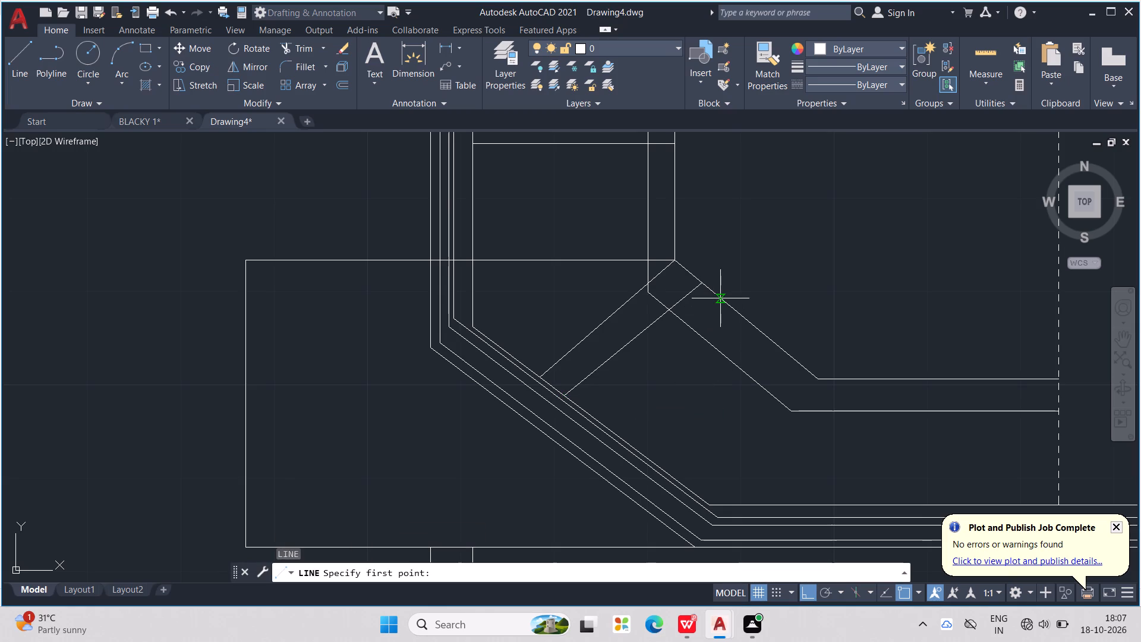
{"action": "left_click", "coordinate": [720, 298]}
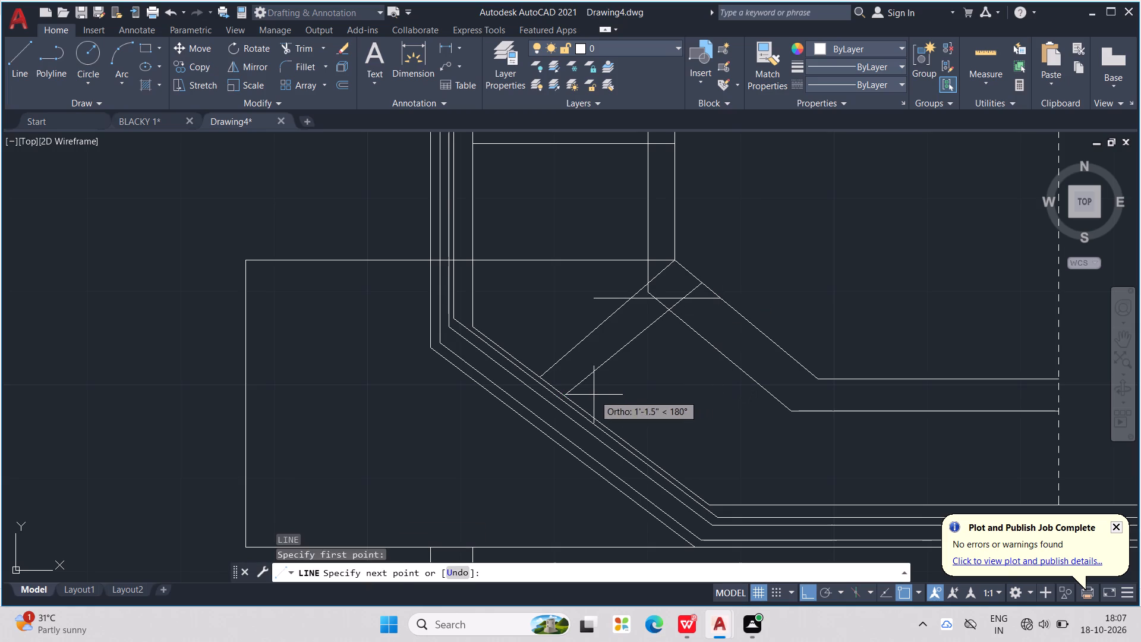
{"action": "left_click", "coordinate": [582, 410]}
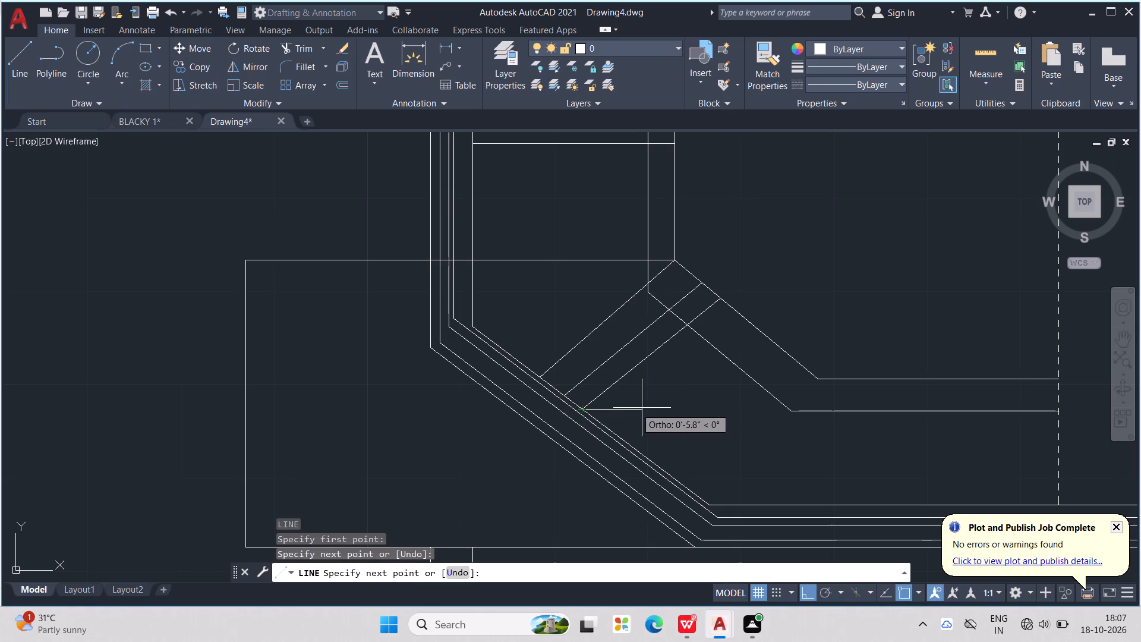
{"action": "key", "text": "Escape"}
Draw a fourth slanted line southeast of the third, from the outer diagonal edge to the wall's inner diagonal face.
{"action": "key", "text": "l"}
{"action": "key", "text": "Return"}
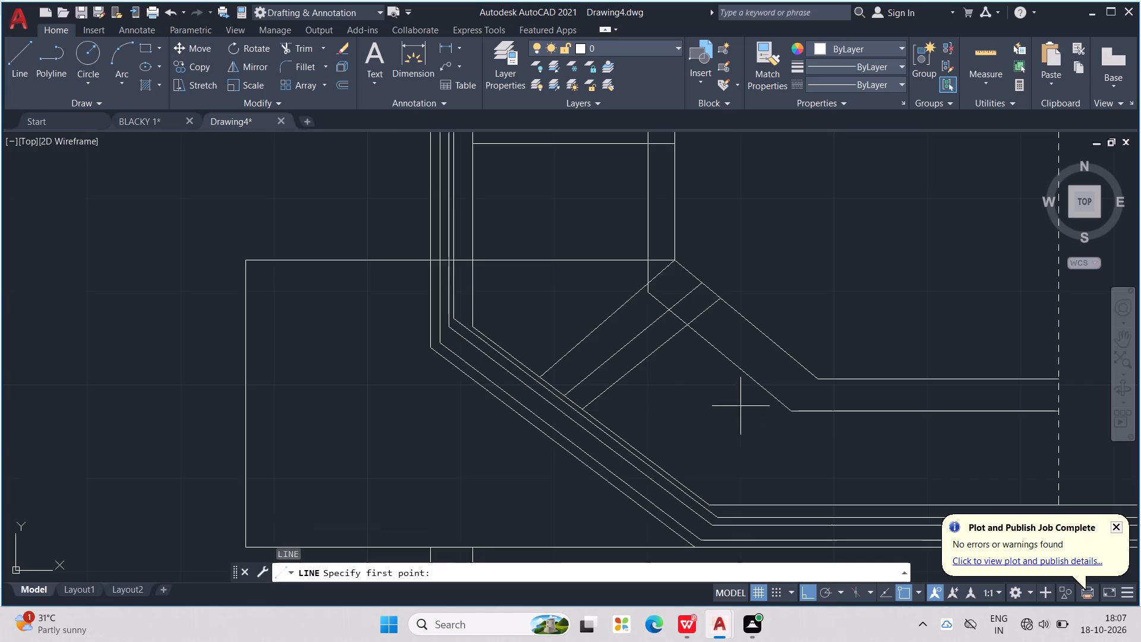
{"action": "left_click", "coordinate": [736, 317]}
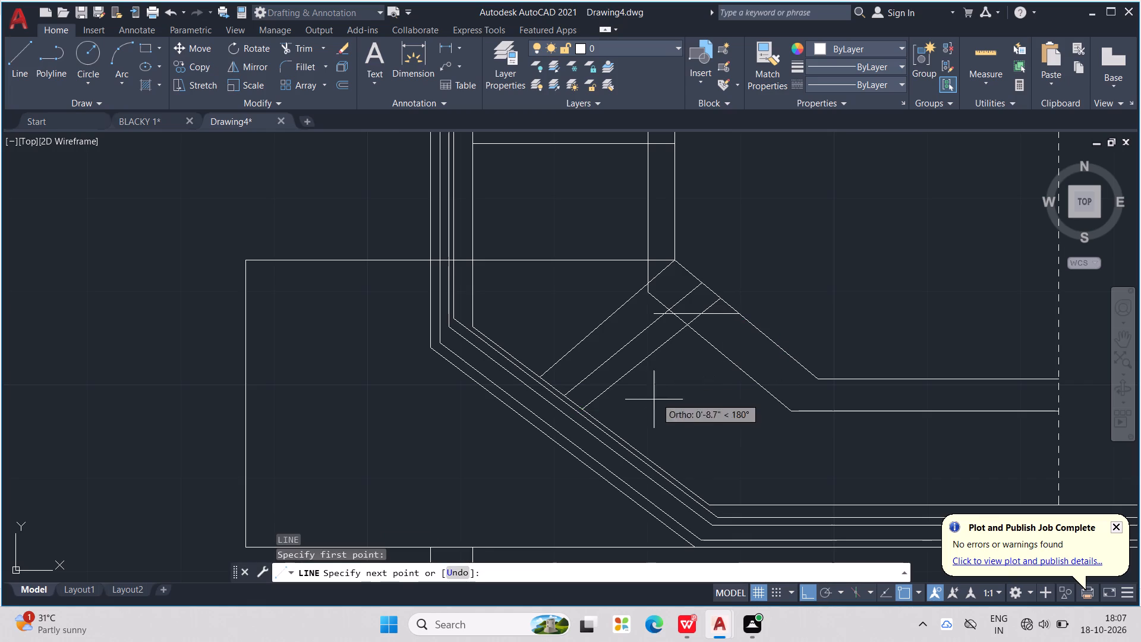
{"action": "left_click", "coordinate": [604, 424]}
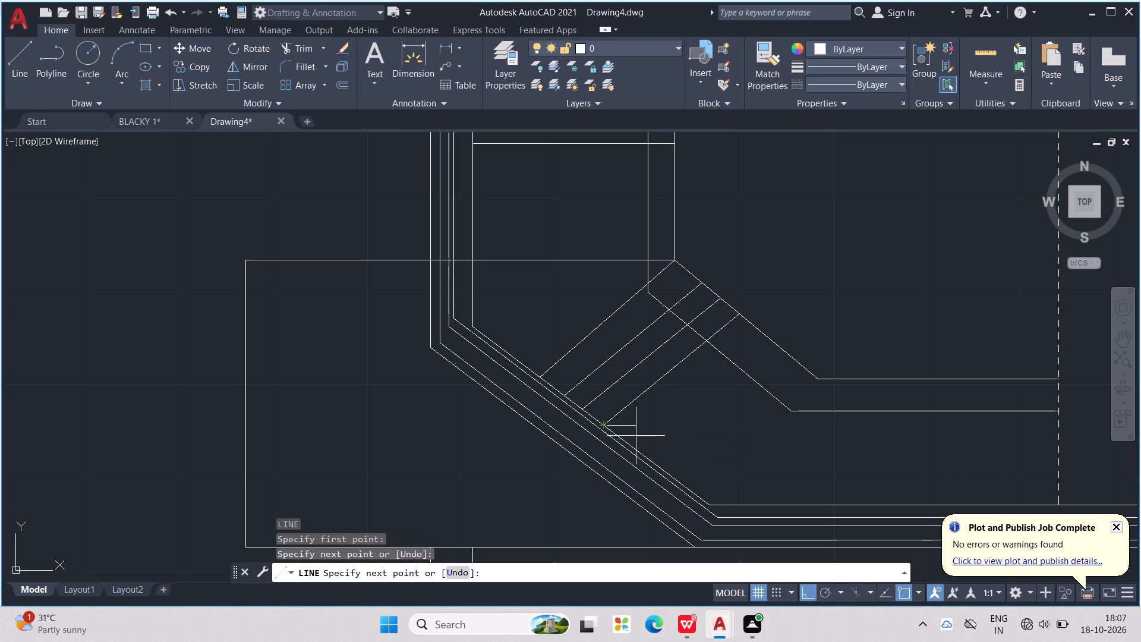
{"action": "key", "text": "Escape"}
Draw a fifth slanted line southeast of the fourth, from the outer diagonal edge to the wall's inner diagonal face.
{"action": "key", "text": "l"}
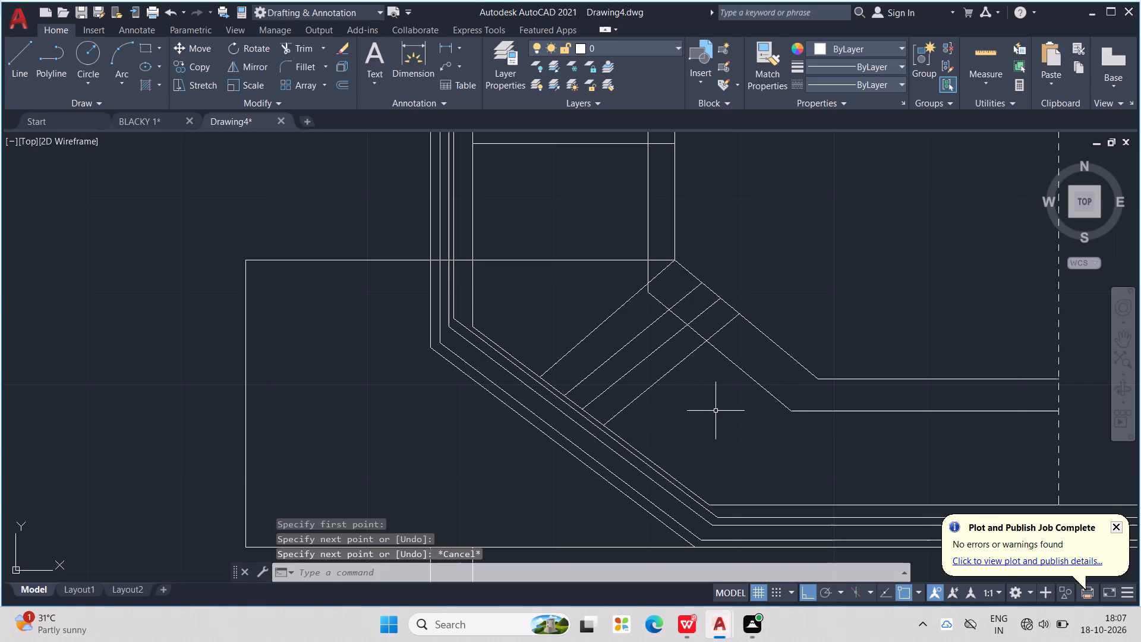
{"action": "key", "text": "Return"}
{"action": "left_click", "coordinate": [757, 332]}
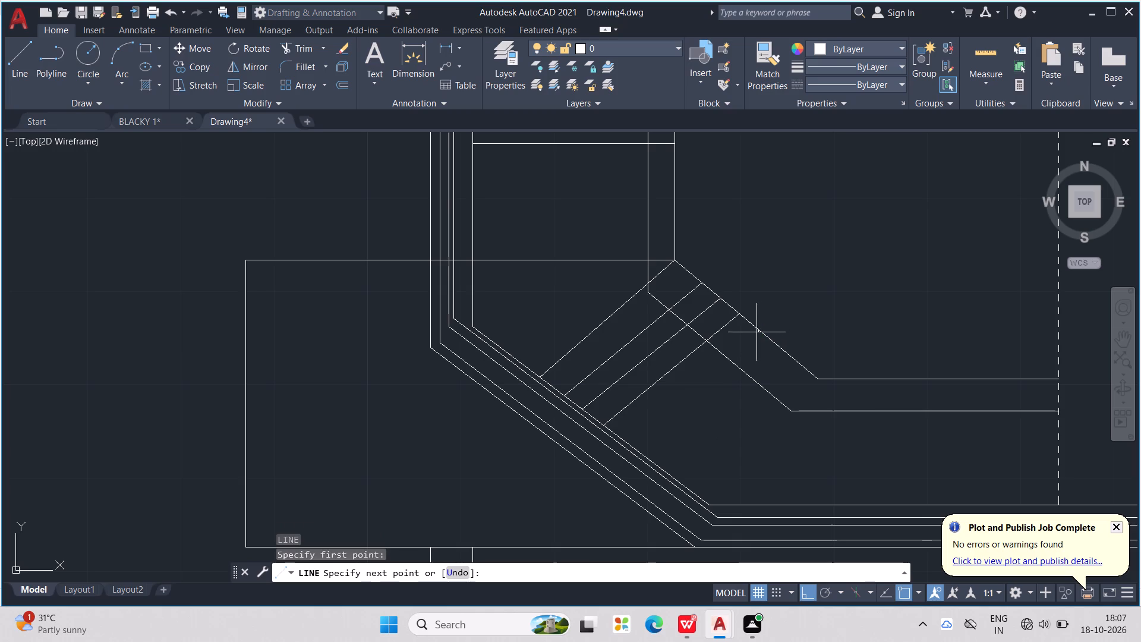
{"action": "left_click", "coordinate": [622, 439]}
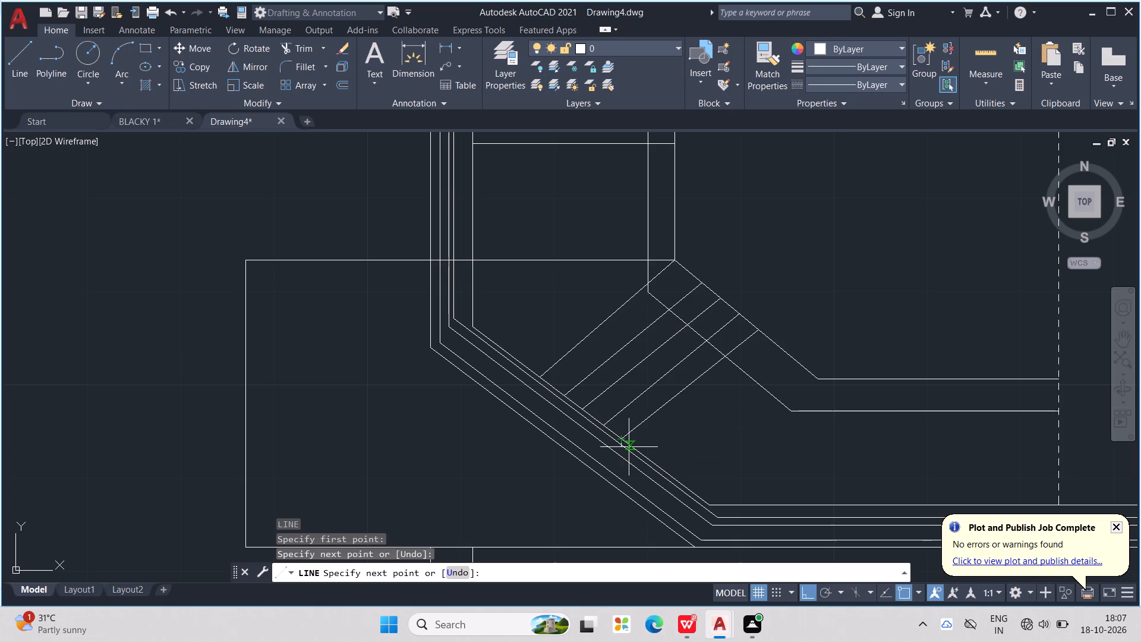
{"action": "key", "text": "Escape"}
{"action": "key", "text": "Escape"}
{"action": "key", "text": "Escape"}
{"action": "key", "text": "Escape"}
{"action": "middle_click_drag", "start_coordinate": [674, 418], "coordinate": [595, 395]}
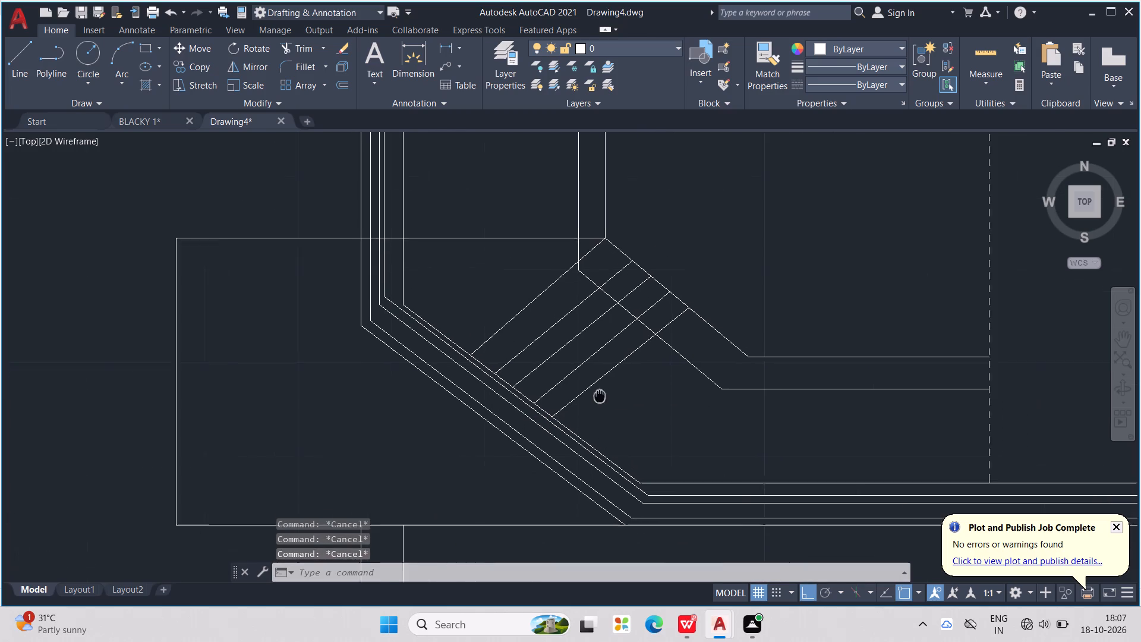
{"action": "middle_click_drag", "start_coordinate": [595, 395], "coordinate": [565, 392]}
{"action": "key", "text": "Escape"}
{"action": "key", "text": "Escape"}
{"action": "key", "text": "Escape"}
{"action": "key", "text": "Escape"}
Draw a vertical line across the lower run, west of the dashed line, from its upper edge to the south wall's inner face.
{"action": "scroll", "coordinate": [642, 401], "scroll_direction": "down", "scroll_amount": 1}
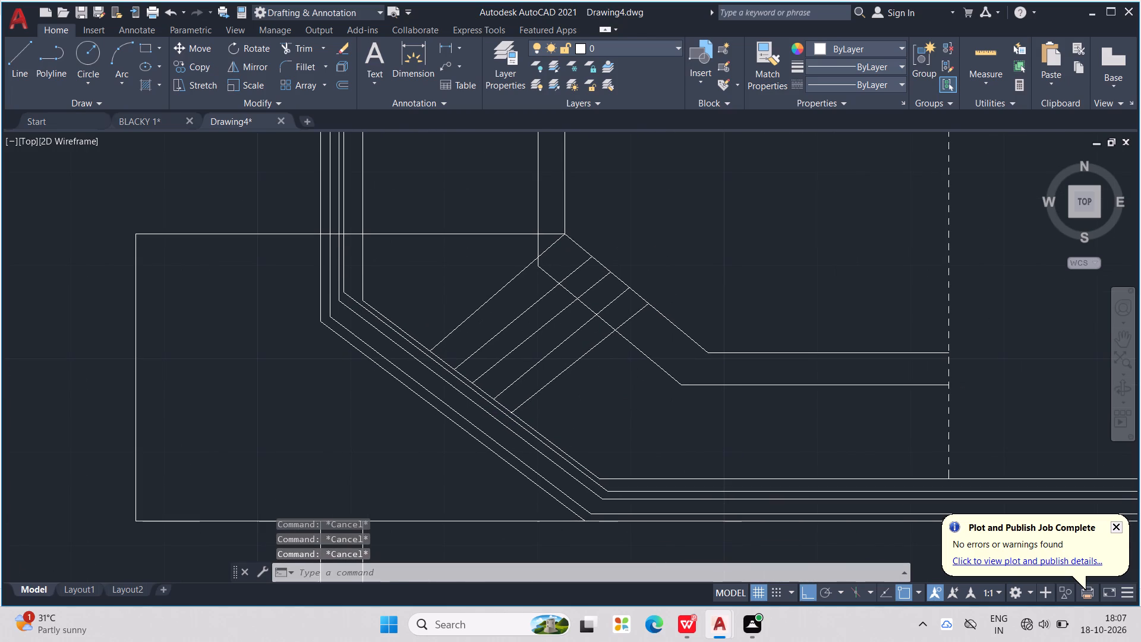
{"action": "key", "text": "l"}
{"action": "key", "text": "Return"}
{"action": "middle_click_drag", "start_coordinate": [749, 394], "coordinate": [659, 372]}
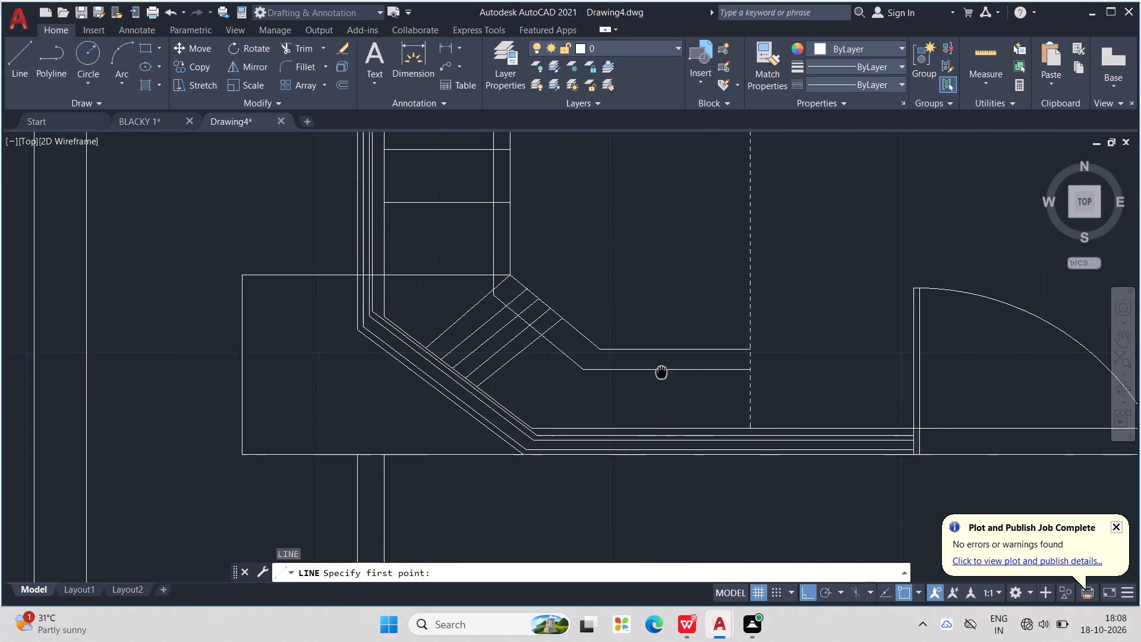
{"action": "middle_click_drag", "start_coordinate": [659, 372], "coordinate": [610, 370]}
{"action": "left_click", "coordinate": [650, 347]}
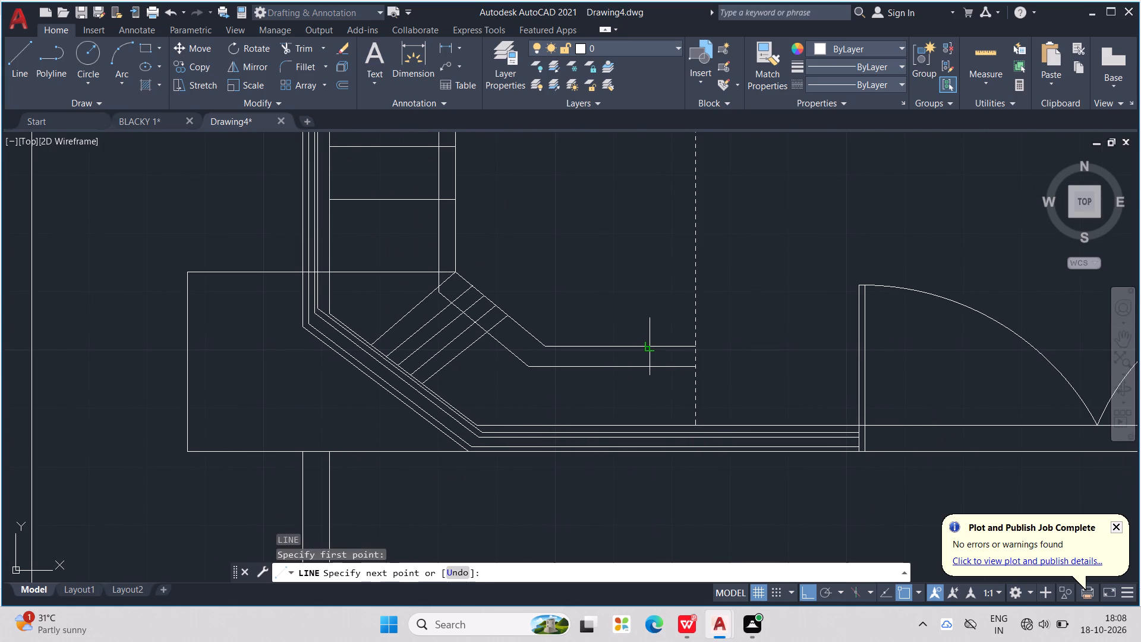
{"action": "left_click", "coordinate": [654, 423]}
{"action": "key", "text": "Escape"}
{"action": "key", "text": "Escape"}
{"action": "key", "text": "Escape"}
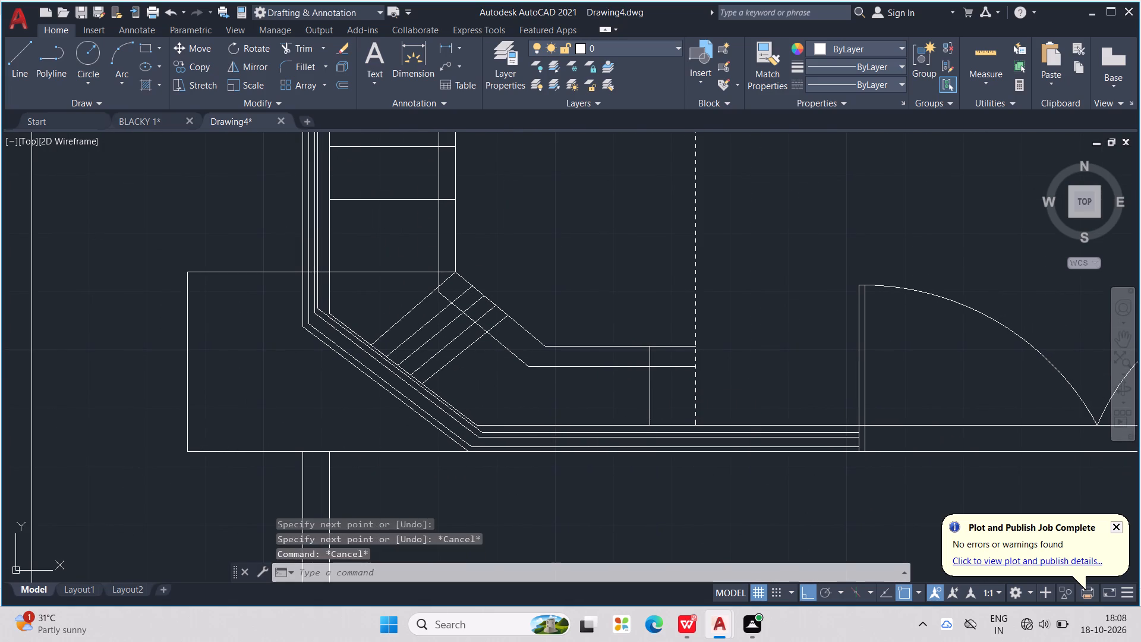
{"action": "key", "text": "Escape"}
Draw a second vertical line from the midpoint of the lower run's upper edge to the south wall's inner face.
{"action": "key", "text": "l"}
{"action": "key", "text": "Return"}
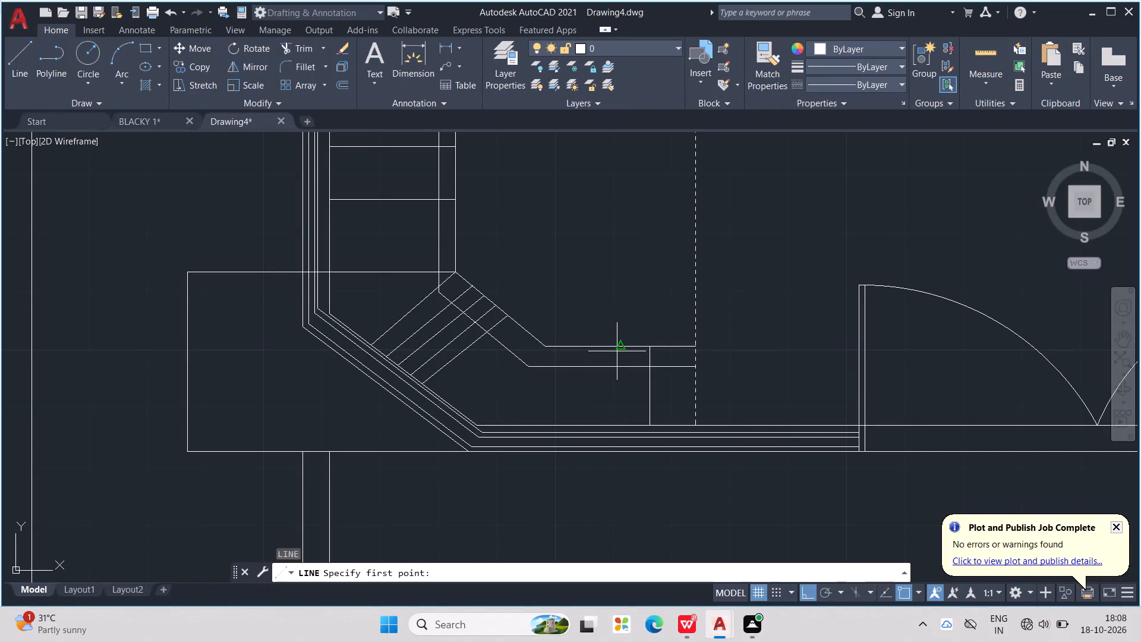
{"action": "left_click", "coordinate": [617, 351]}
{"action": "left_click", "coordinate": [617, 427]}
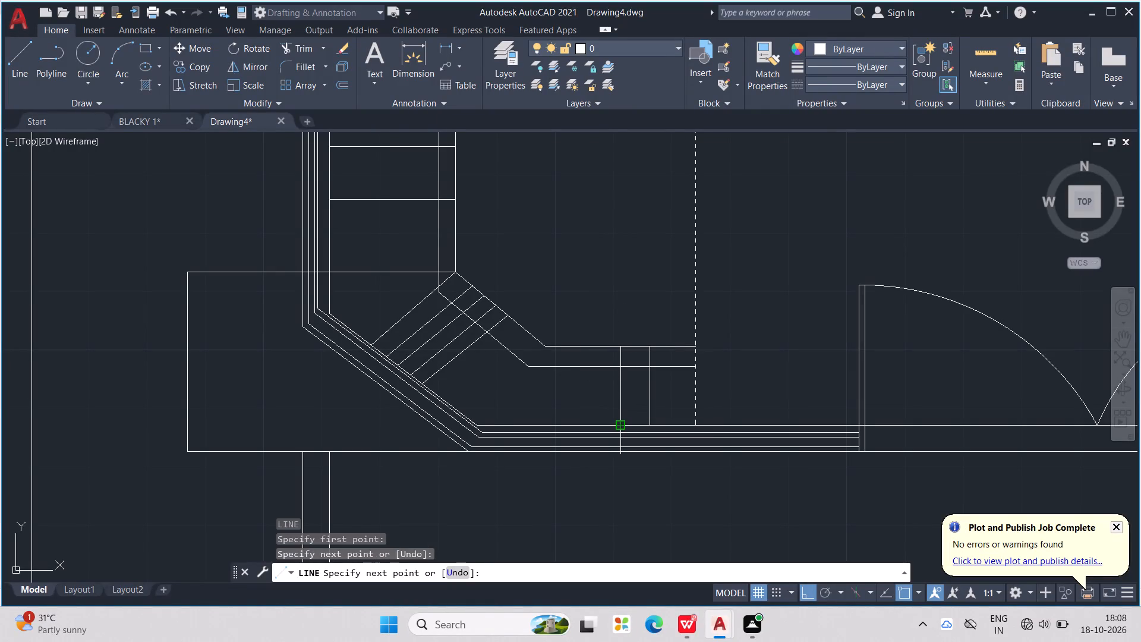
{"action": "key", "text": "Escape"}
{"action": "key", "text": "Escape"}
{"action": "key", "text": "Escape"}
{"action": "key", "text": "Escape"}
{"action": "key", "text": "Escape"}
{"action": "key", "text": "Escape"}
{"action": "key", "text": "Escape"}
{"action": "key", "text": "Escape"}
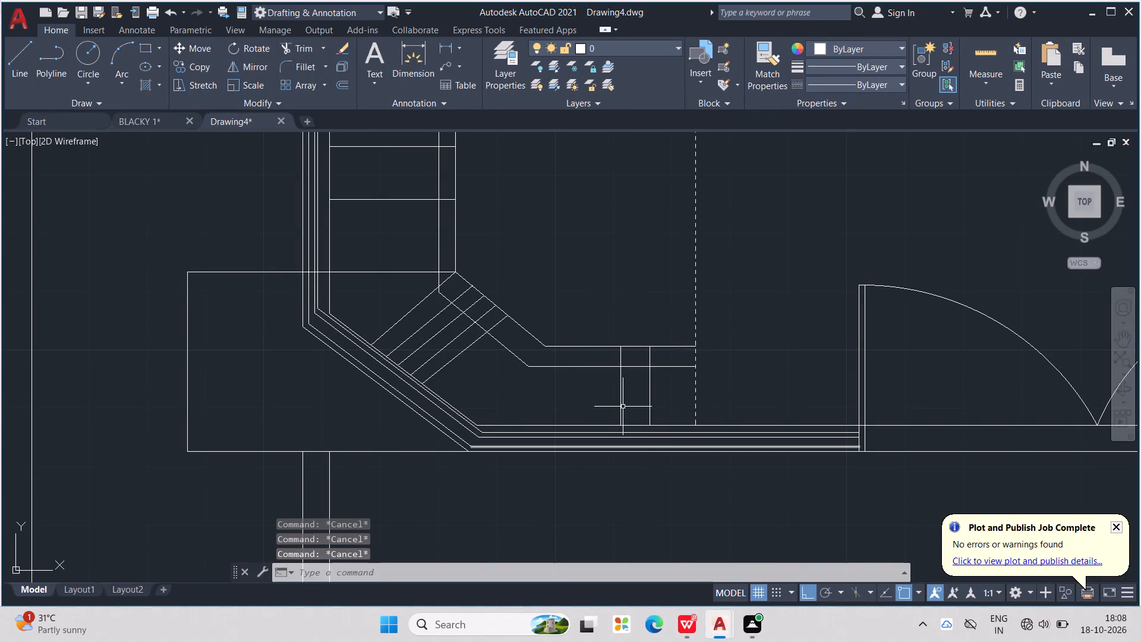
{"action": "key", "text": "Escape"}
{"action": "key", "text": "Escape"}
{"action": "key", "text": "Escape"}
{"action": "key", "text": "Escape"}
{"action": "key", "text": "Escape"}
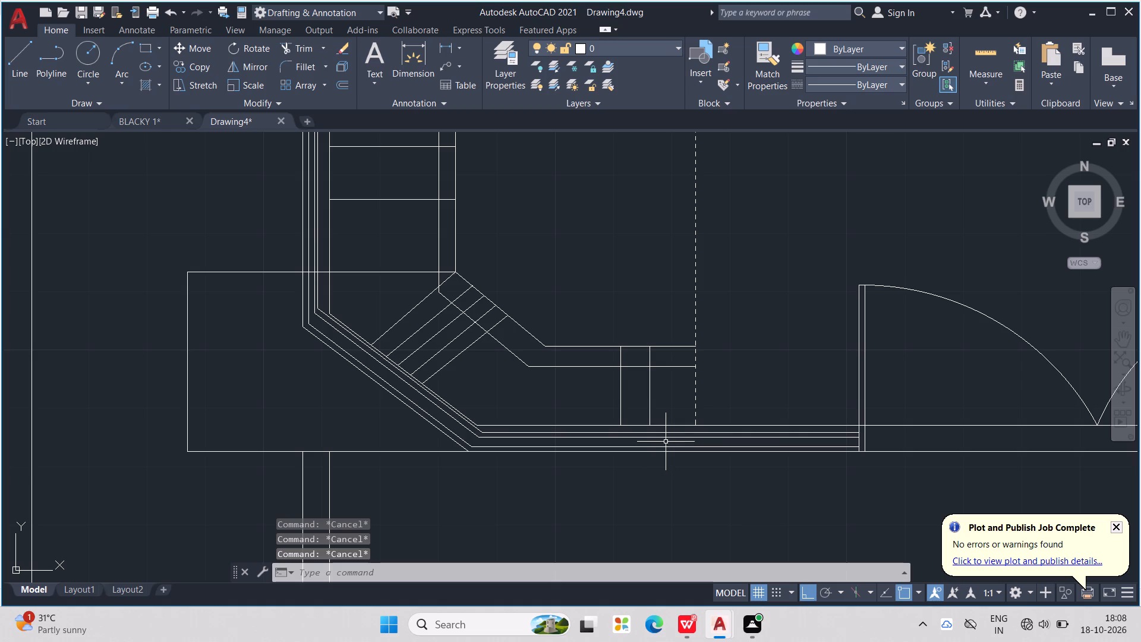
Draw a line continuing the second vertical line south through the wall thickness to its outer face.
{"action": "key", "text": "l"}
{"action": "key", "text": "Return"}
{"action": "scroll", "coordinate": [618, 434], "scroll_direction": "up", "scroll_amount": 1}
{"action": "left_click", "coordinate": [617, 419]}
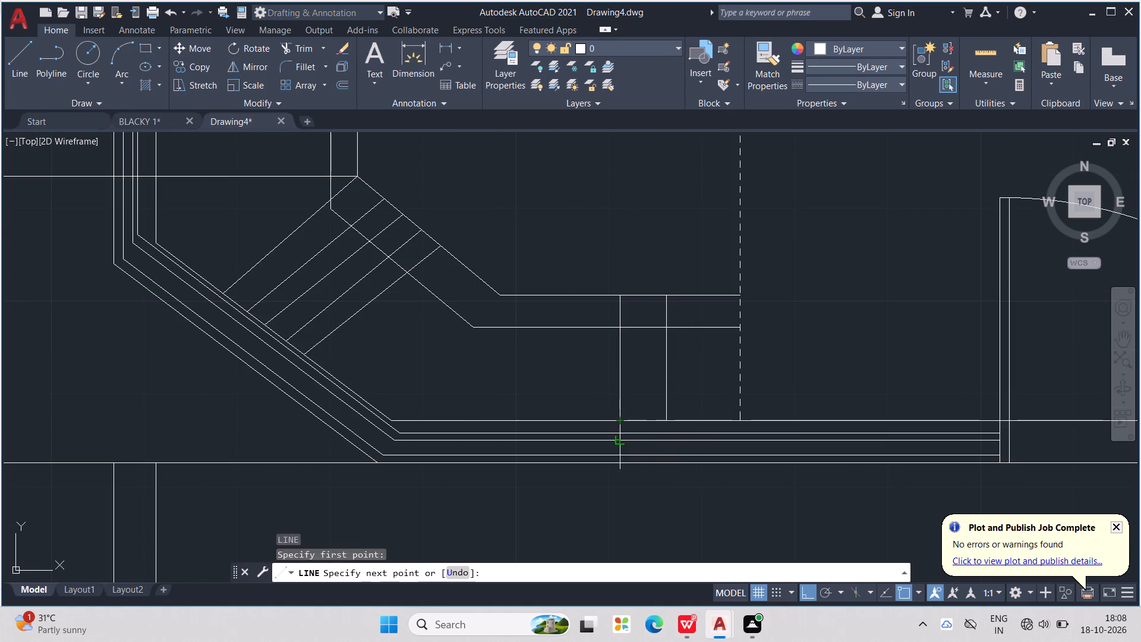
{"action": "left_click", "coordinate": [618, 465]}
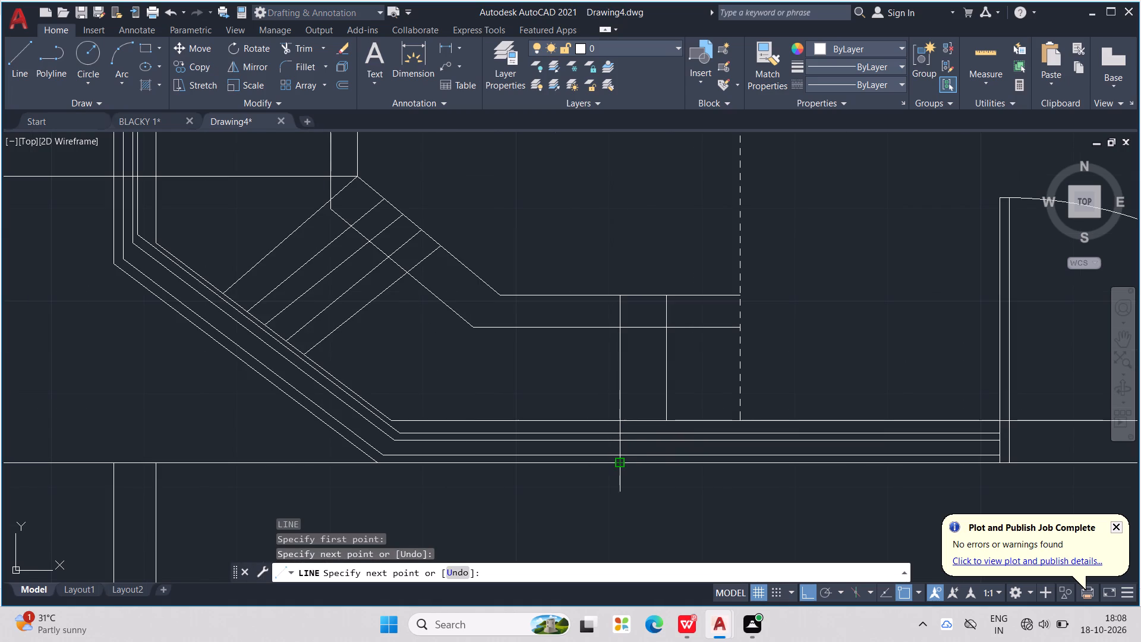
{"action": "key", "text": "Escape"}
{"action": "key", "text": "Escape"}
{"action": "key", "text": "Escape"}
{"action": "key", "text": "Escape"}
Trim the three lines inside the south wall between the new vertical line and the double door.
{"action": "type", "text": "TR"}
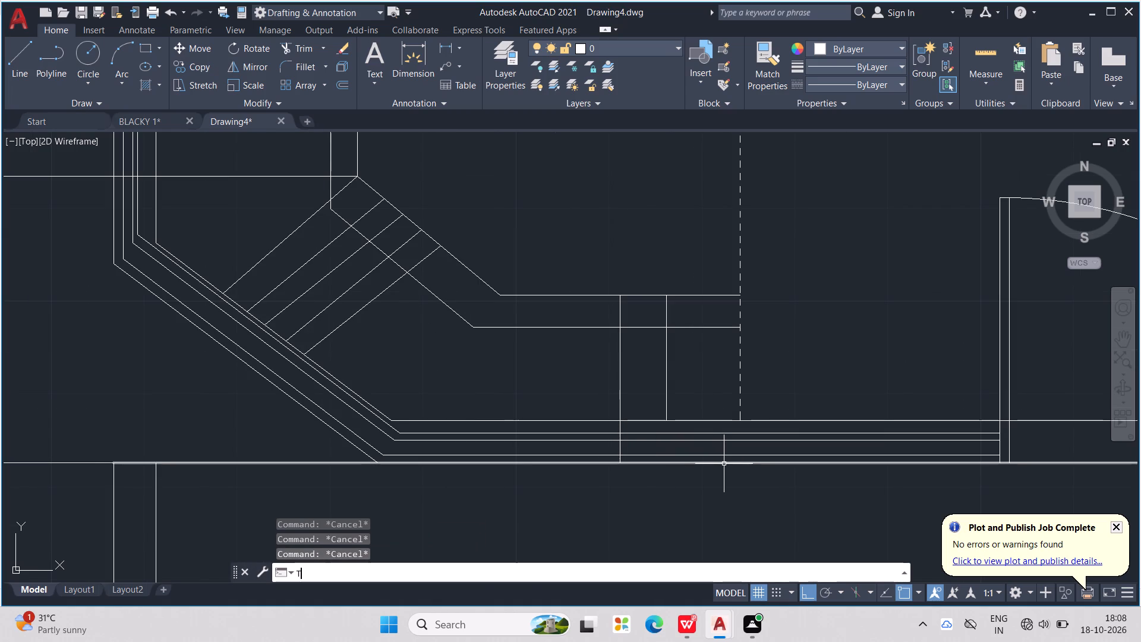
{"action": "key", "text": "Return"}
{"action": "left_click_drag", "start_coordinate": [729, 425], "coordinate": [734, 456]}
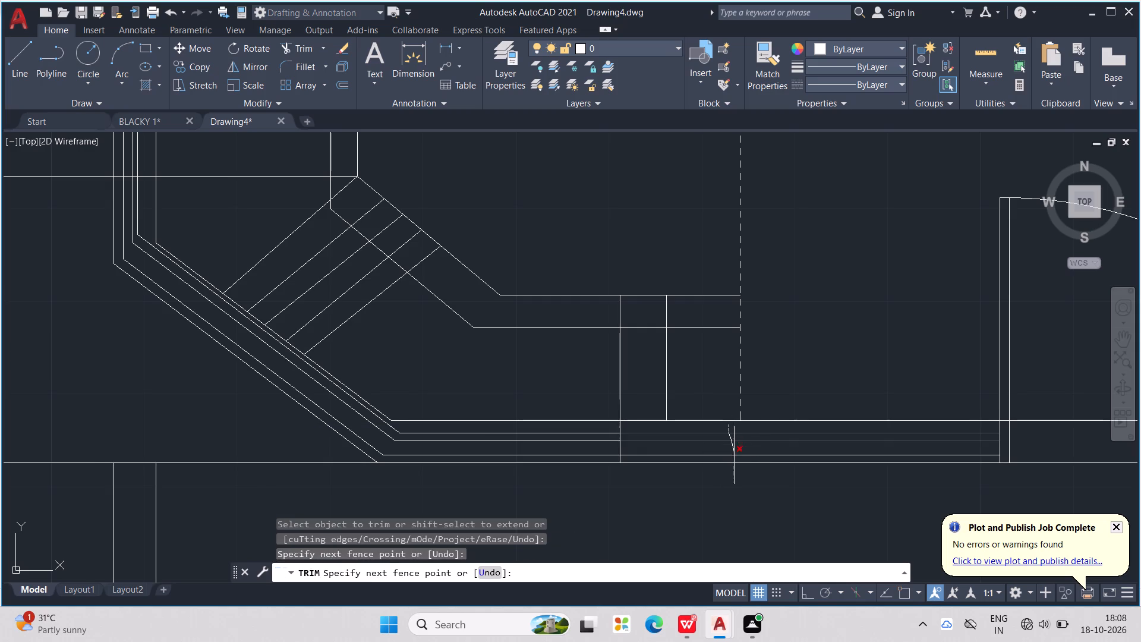
{"action": "left_click_drag", "start_coordinate": [734, 456], "coordinate": [734, 458]}
{"action": "scroll", "coordinate": [698, 446], "scroll_direction": "down", "scroll_amount": 1}
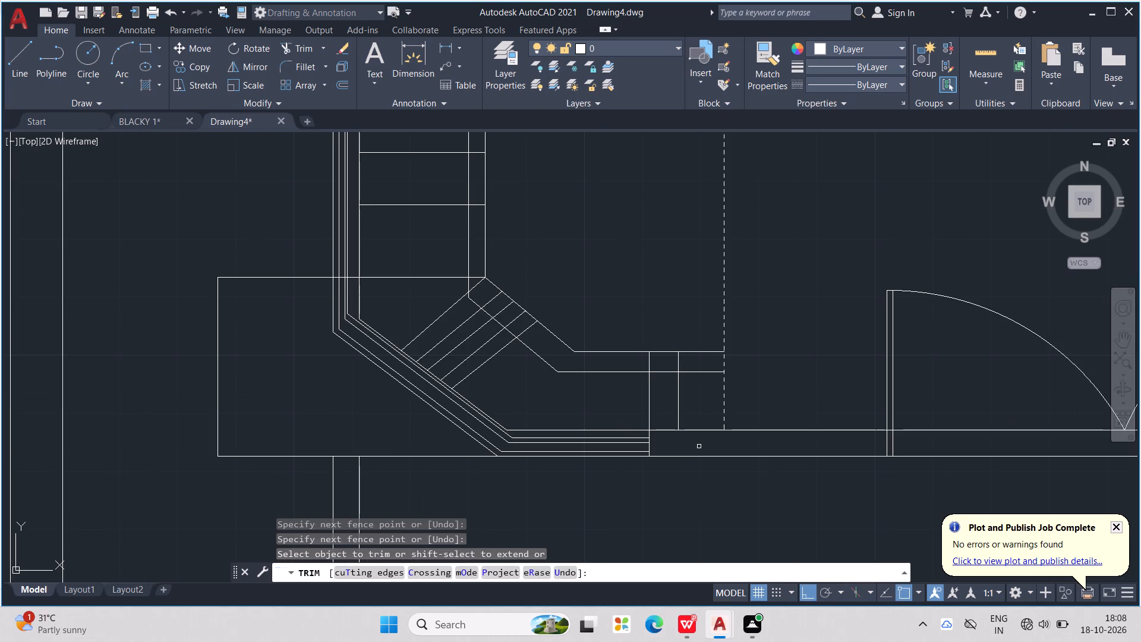
{"action": "middle_click_drag", "start_coordinate": [695, 477], "coordinate": [780, 484]}
{"action": "scroll", "coordinate": [783, 484], "scroll_direction": "down", "scroll_amount": 2}
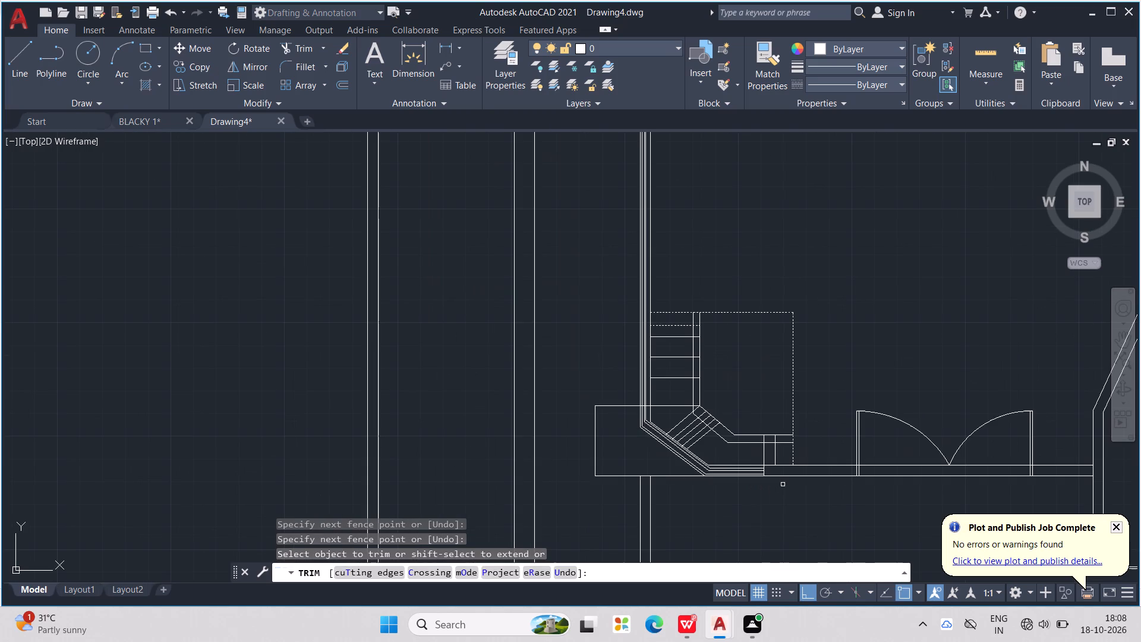
{"action": "key", "text": "Escape"}
{"action": "key", "text": "Escape"}
{"action": "key", "text": "Escape"}
{"action": "key", "text": "Escape"}
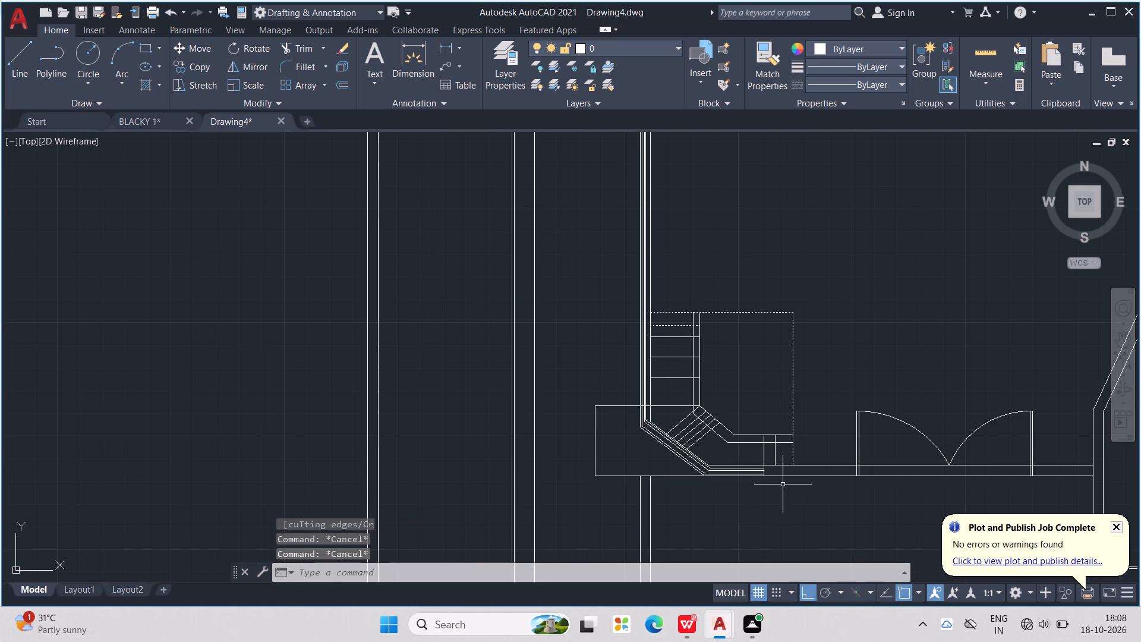
{"action": "key", "text": "Escape"}
{"action": "key", "text": "Escape"}
{"action": "key", "text": "Escape"}
{"action": "key", "text": "Escape"}
{"action": "key", "text": "Escape"}
{"action": "key", "text": "Escape"}
{"action": "key", "text": "Escape"}
{"action": "key", "text": "Escape"}
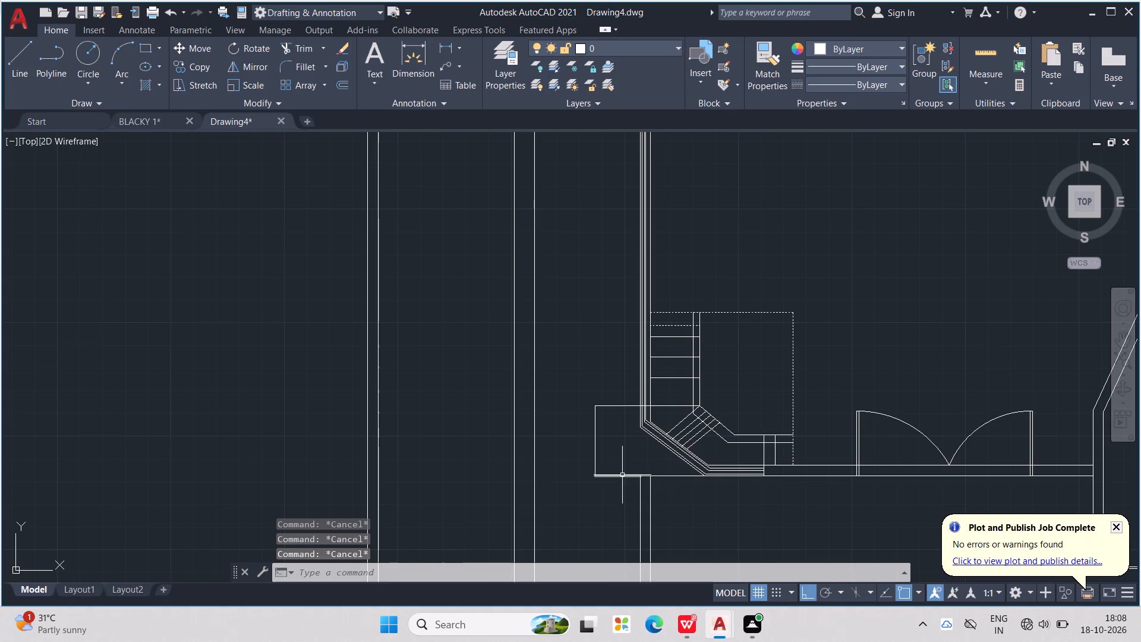
{"action": "key", "text": "Escape"}
{"action": "key", "text": "Escape"}
Draw a dashed JIS_02_0.7 line from the northwest corner of the rectangle by the stair west to the outer boundary wall's inner face.
{"action": "middle_click_drag", "start_coordinate": [623, 473], "coordinate": [699, 489]}
{"action": "key", "text": "Escape"}
{"action": "key", "text": "Escape"}
{"action": "key", "text": "Escape"}
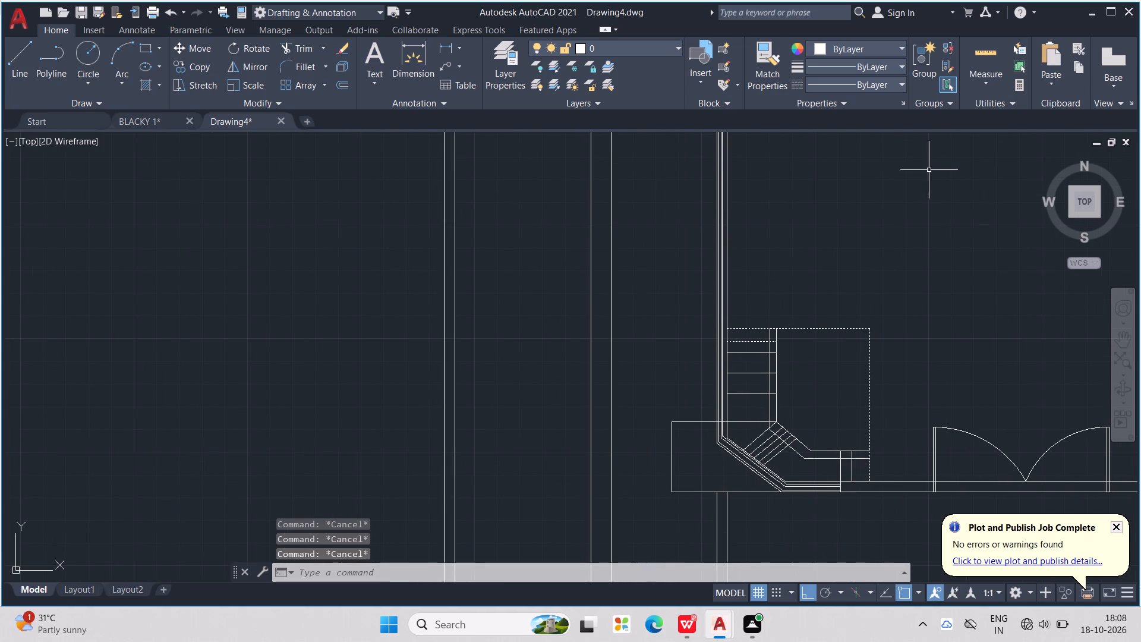
{"action": "left_click", "coordinate": [899, 83]}
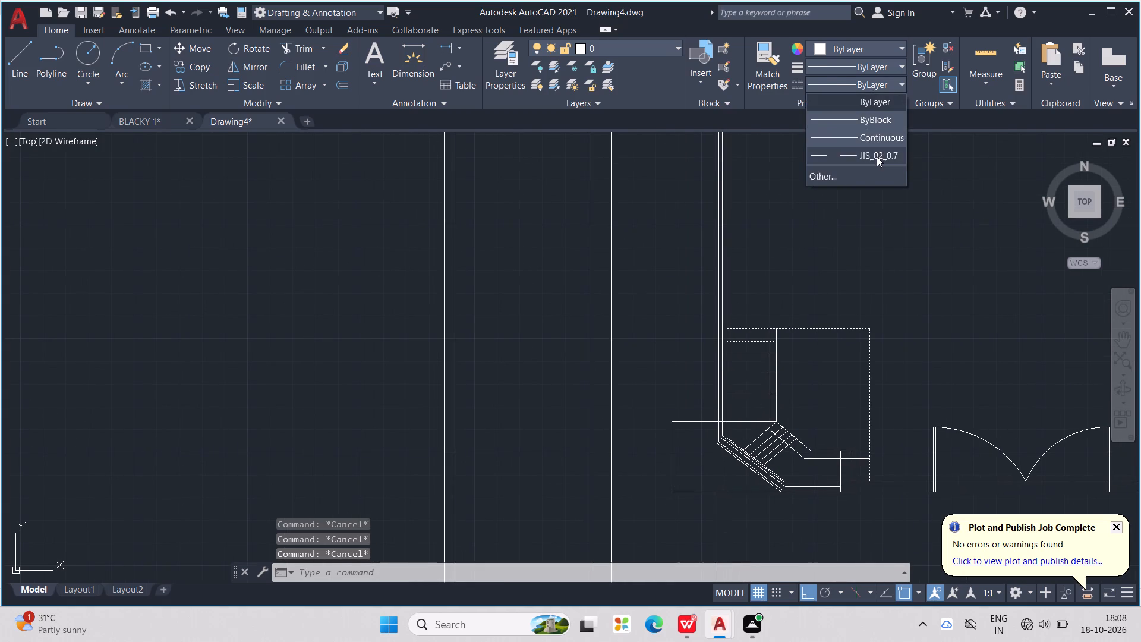
{"action": "left_click", "coordinate": [877, 156]}
{"action": "key", "text": "l"}
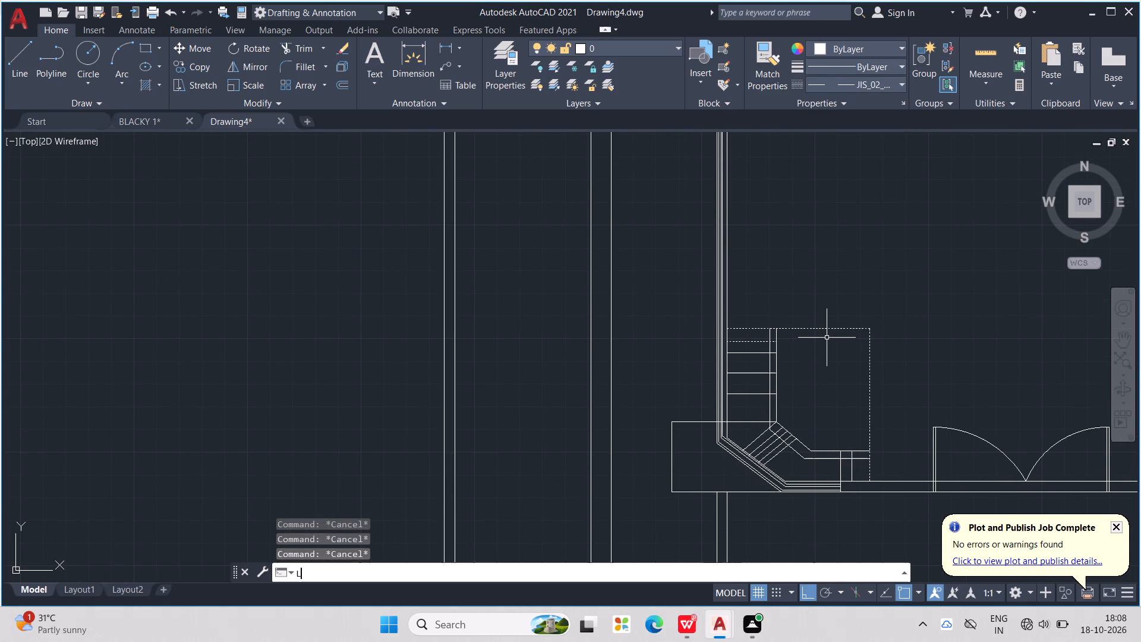
{"action": "key", "text": "Return"}
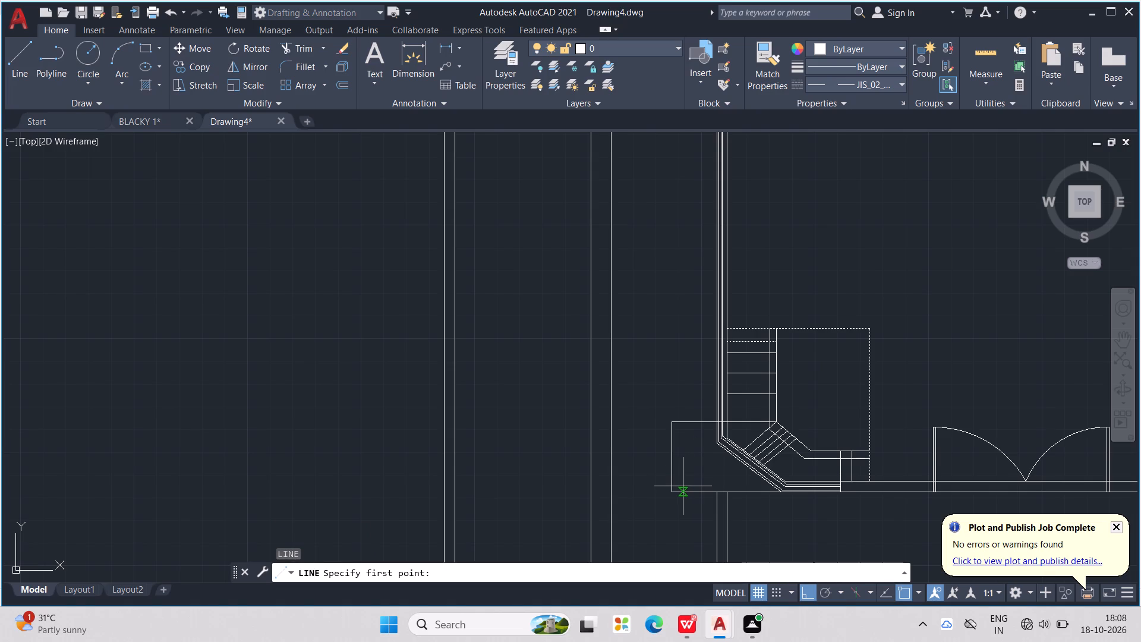
{"action": "left_click", "coordinate": [674, 424]}
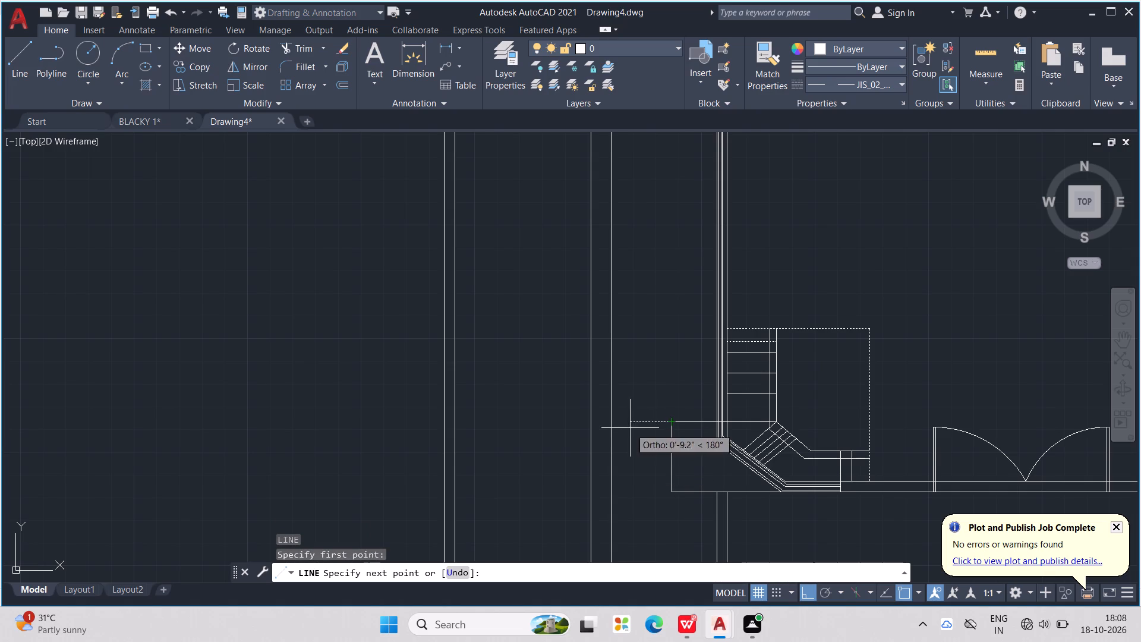
{"action": "left_click", "coordinate": [612, 423]}
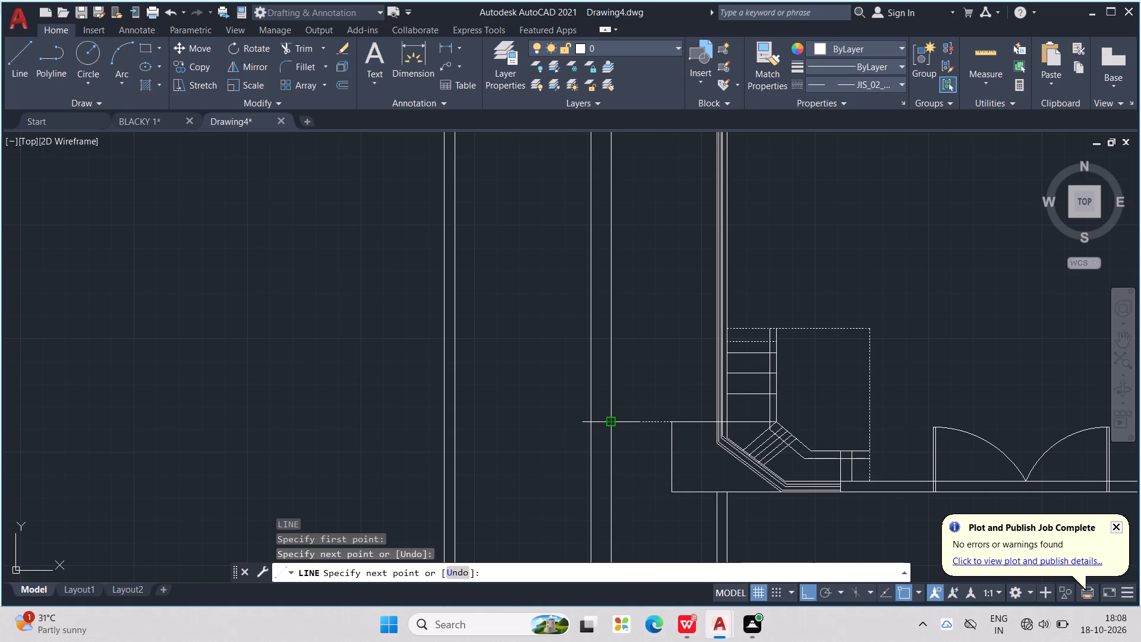
{"action": "scroll", "coordinate": [614, 420], "scroll_direction": "down", "scroll_amount": 2}
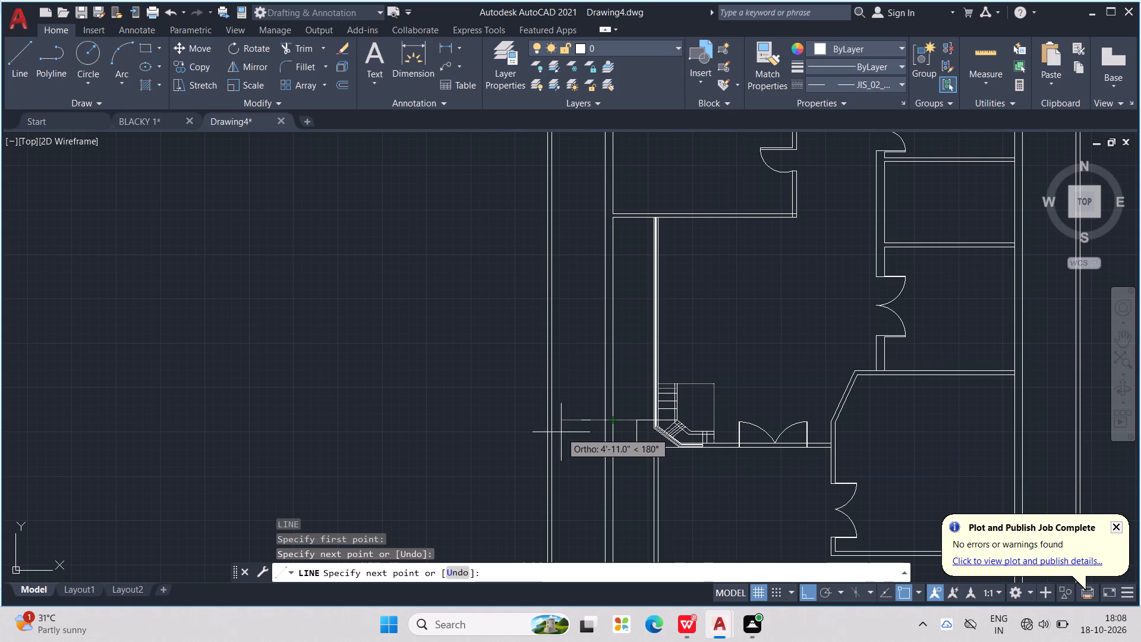
{"action": "scroll", "coordinate": [561, 436], "scroll_direction": "up", "scroll_amount": 2}
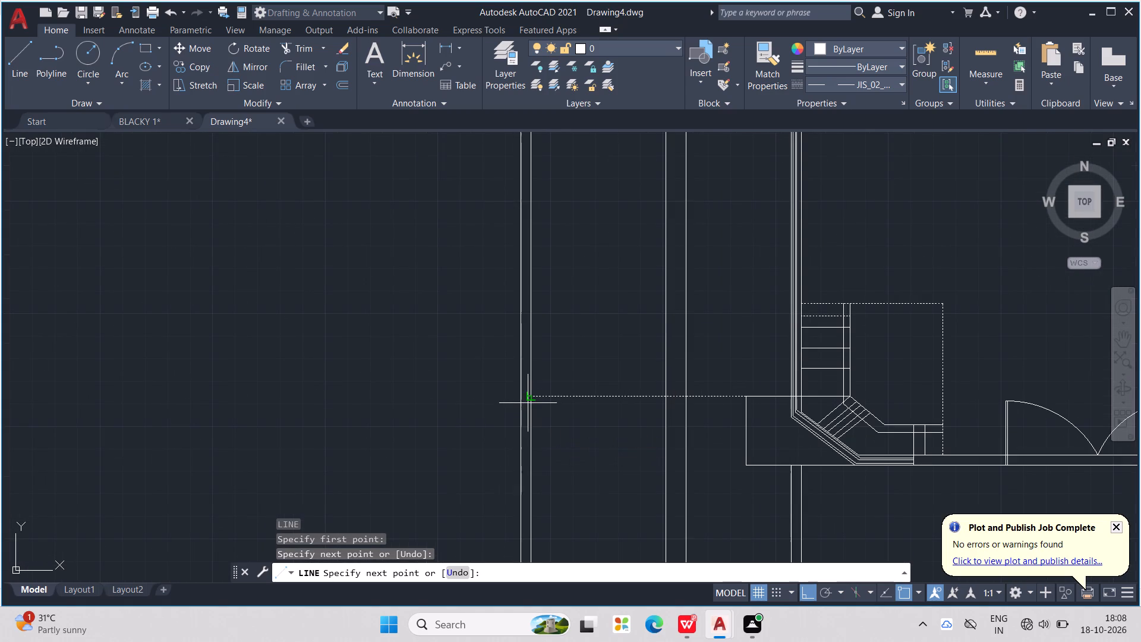
{"action": "left_click", "coordinate": [527, 402]}
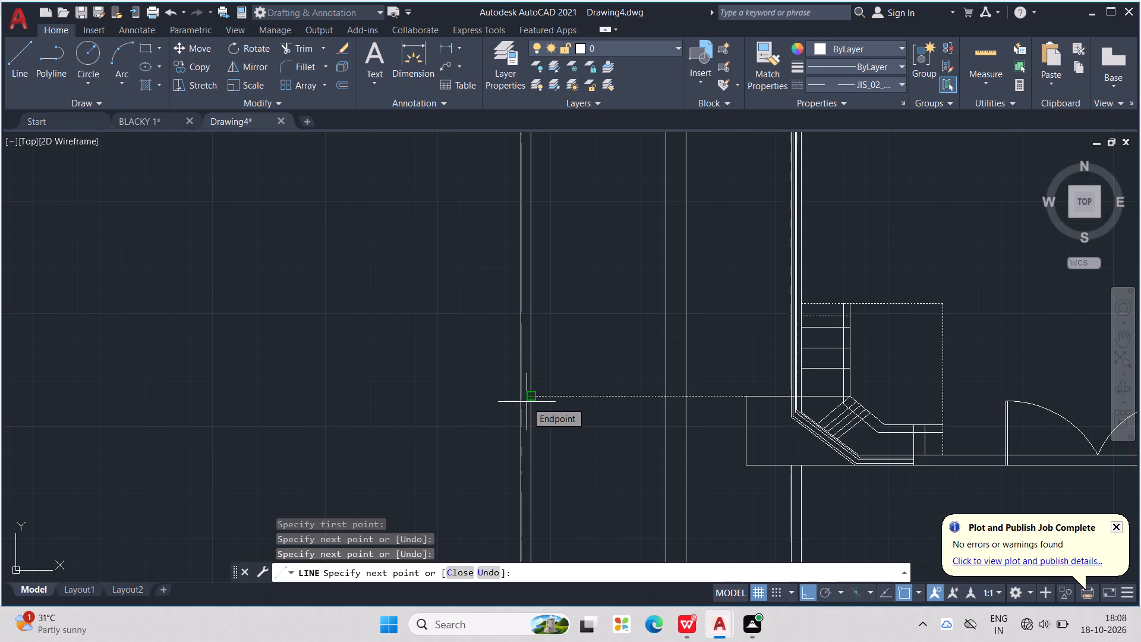
{"action": "key", "text": "Escape"}
{"action": "scroll", "coordinate": [544, 403], "scroll_direction": "down", "scroll_amount": 2}
{"action": "key", "text": "Escape"}
{"action": "key", "text": "Escape"}
{"action": "key", "text": "Escape"}
{"action": "key", "text": "Escape"}
{"action": "key", "text": "Escape"}
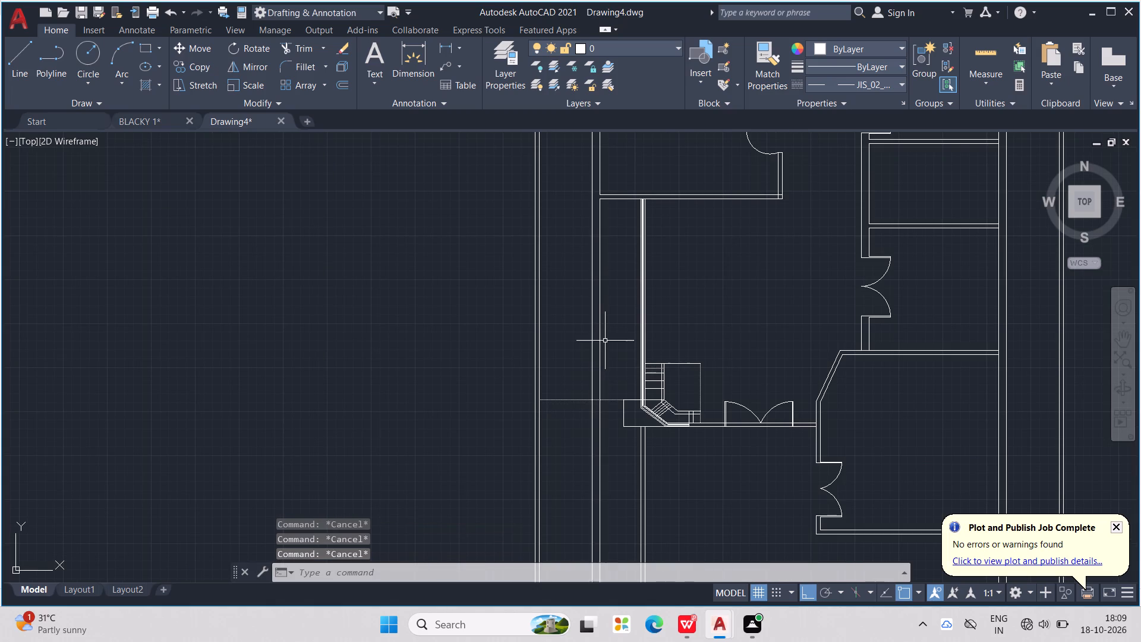
{"action": "key", "text": "Escape"}
{"action": "key", "text": "Escape"}
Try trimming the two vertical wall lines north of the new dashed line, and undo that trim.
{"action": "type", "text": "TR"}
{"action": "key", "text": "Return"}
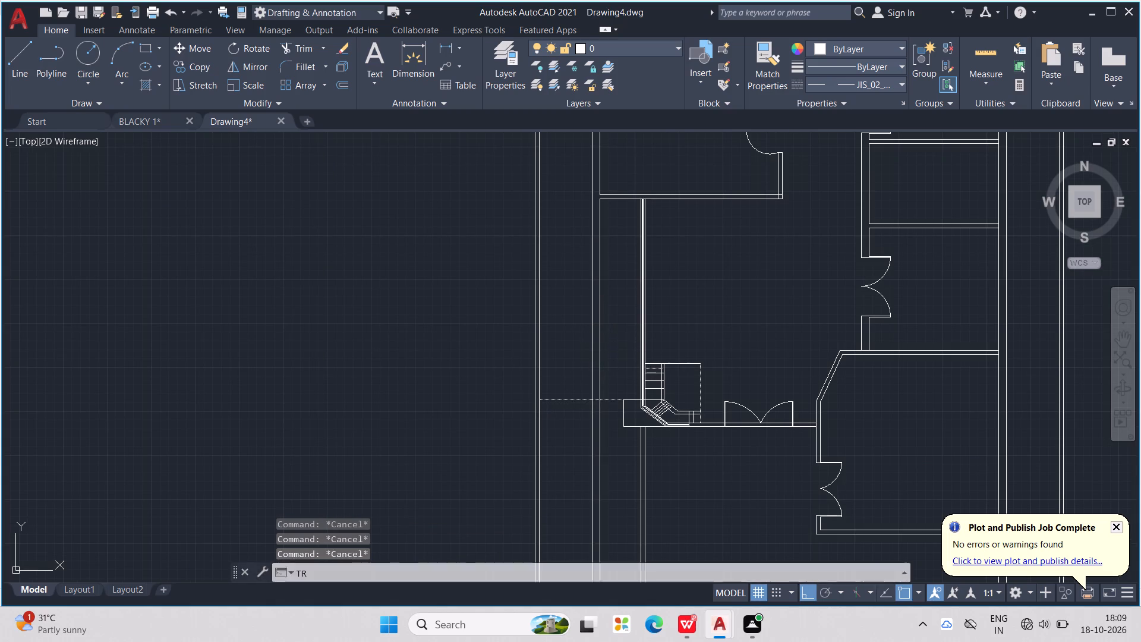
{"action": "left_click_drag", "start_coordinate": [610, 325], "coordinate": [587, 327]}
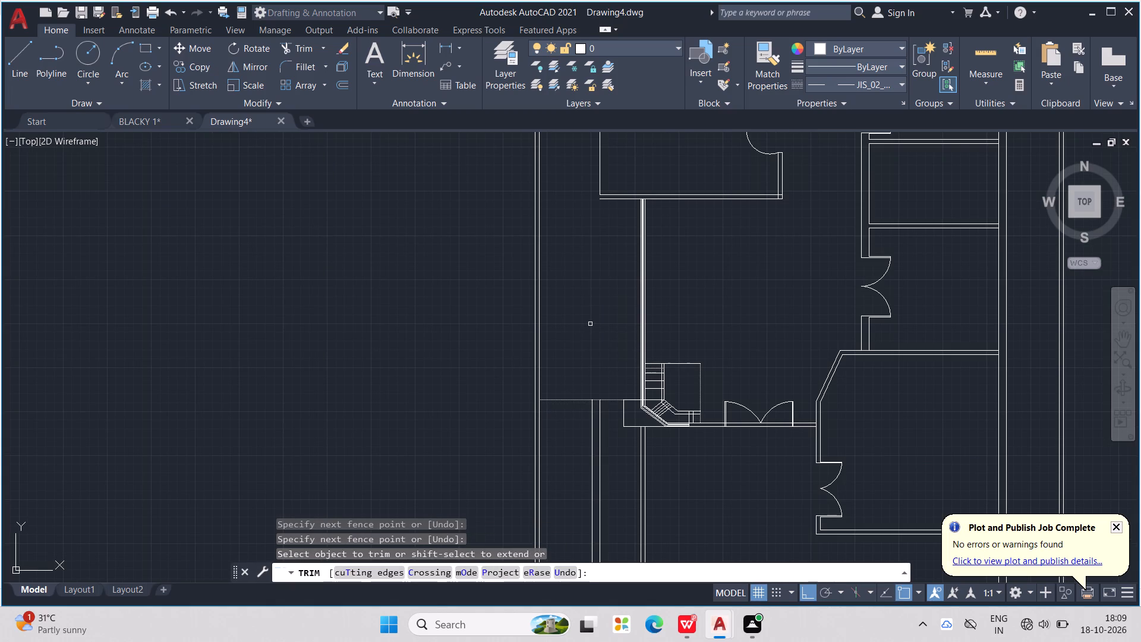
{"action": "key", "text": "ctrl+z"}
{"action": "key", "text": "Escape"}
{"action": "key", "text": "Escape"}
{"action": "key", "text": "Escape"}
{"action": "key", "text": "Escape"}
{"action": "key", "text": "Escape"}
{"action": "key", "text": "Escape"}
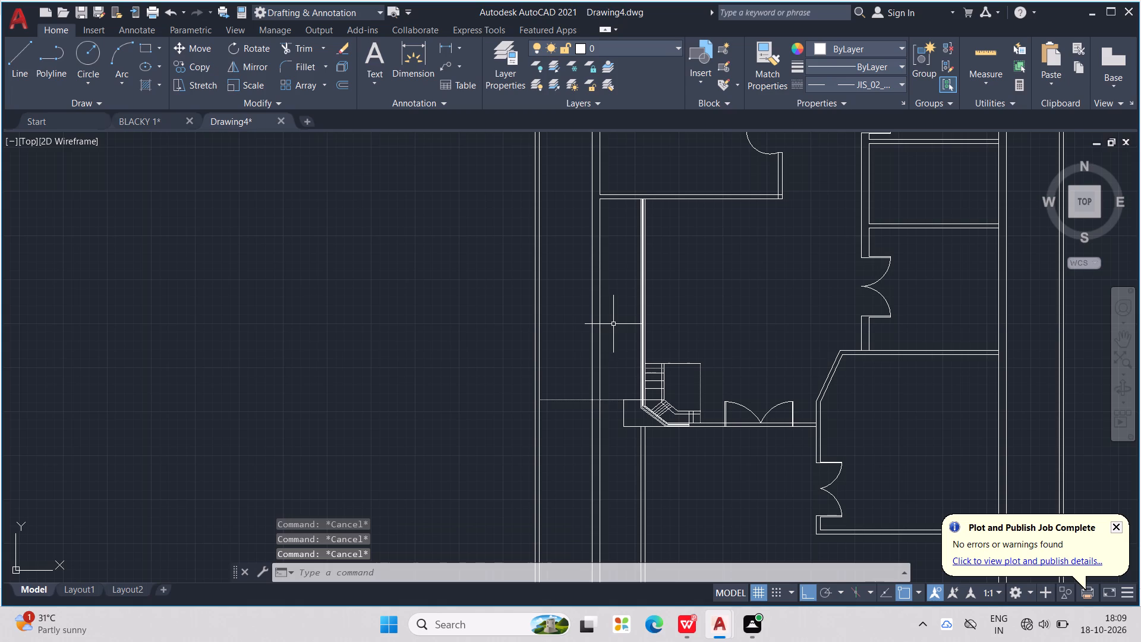
Extend the outer line of the south wall of the room north of the hall west to the outermost vertical wall line.
{"action": "type", "text": "EX"}
{"action": "key", "text": "Return"}
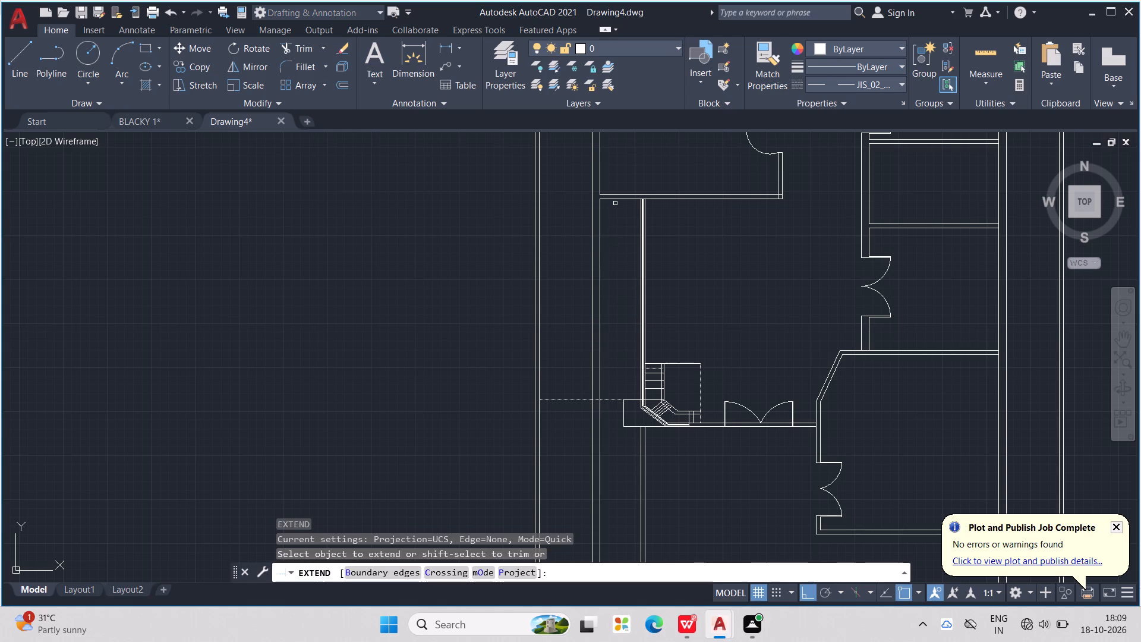
{"action": "left_click", "coordinate": [613, 200]}
{"action": "key", "text": "Escape"}
{"action": "key", "text": "Escape"}
{"action": "key", "text": "Escape"}
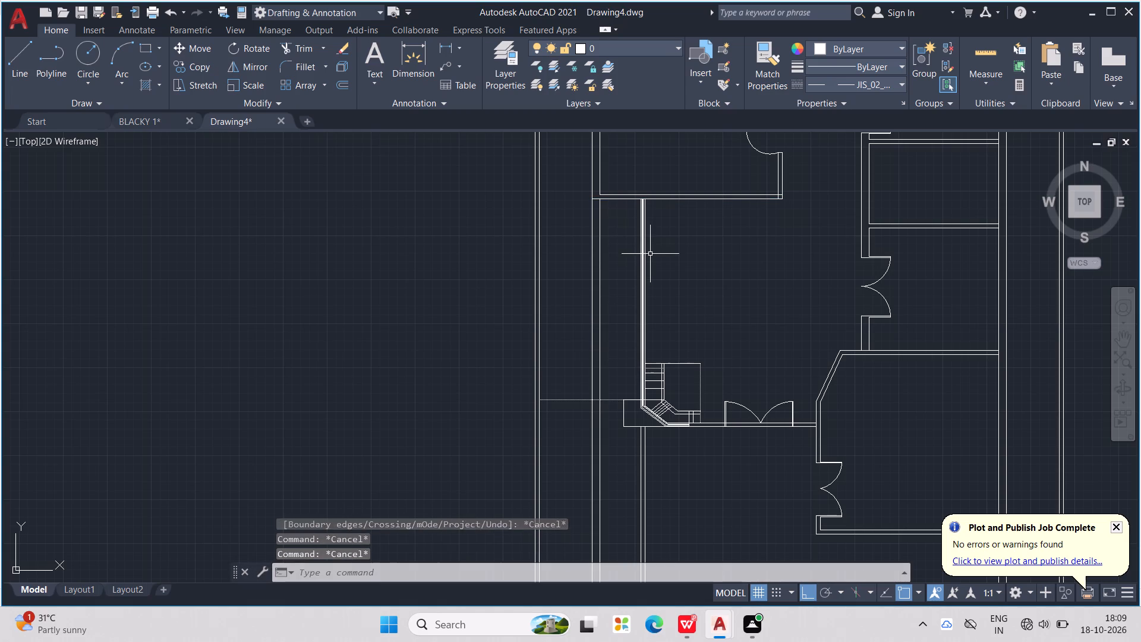
{"action": "key", "text": "Escape"}
{"action": "key", "text": "Escape"}
Trim the two vertical wall lines west of the hall, both north and south of the dashed line, below the upper room.
{"action": "type", "text": "TR"}
{"action": "key", "text": "Return"}
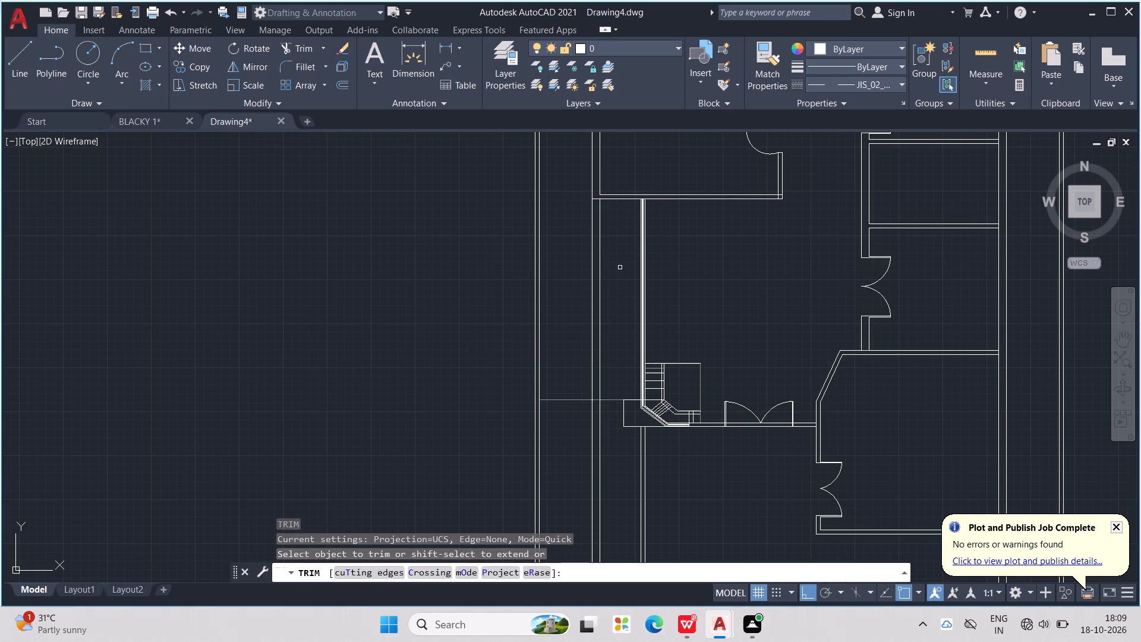
{"action": "left_click_drag", "start_coordinate": [616, 274], "coordinate": [583, 289]}
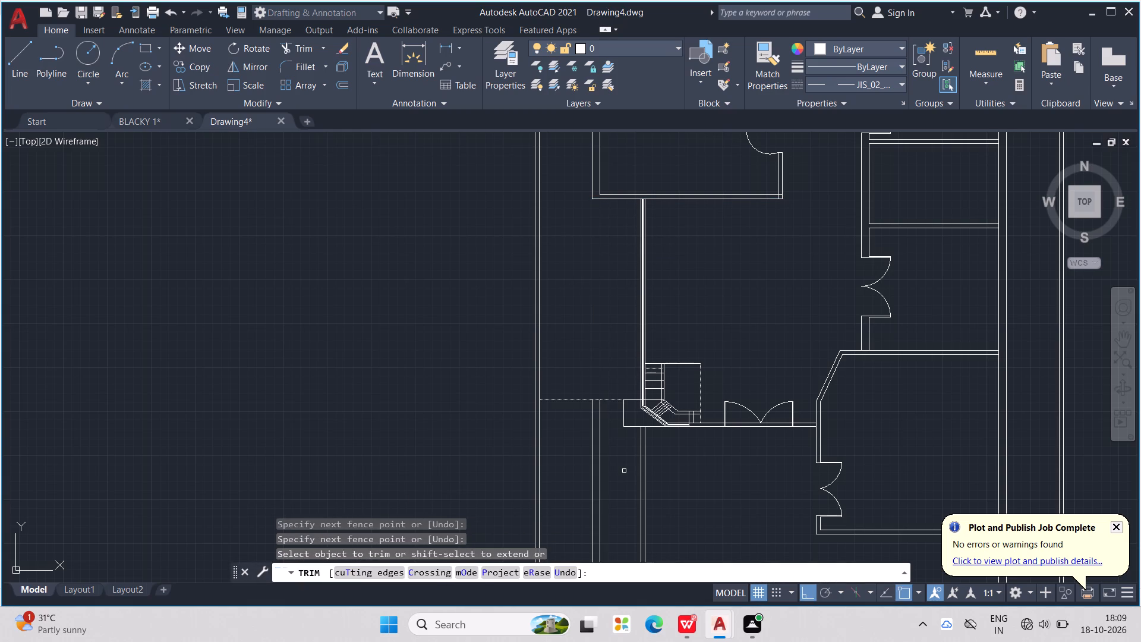
{"action": "middle_click_drag", "start_coordinate": [626, 470], "coordinate": [628, 435]}
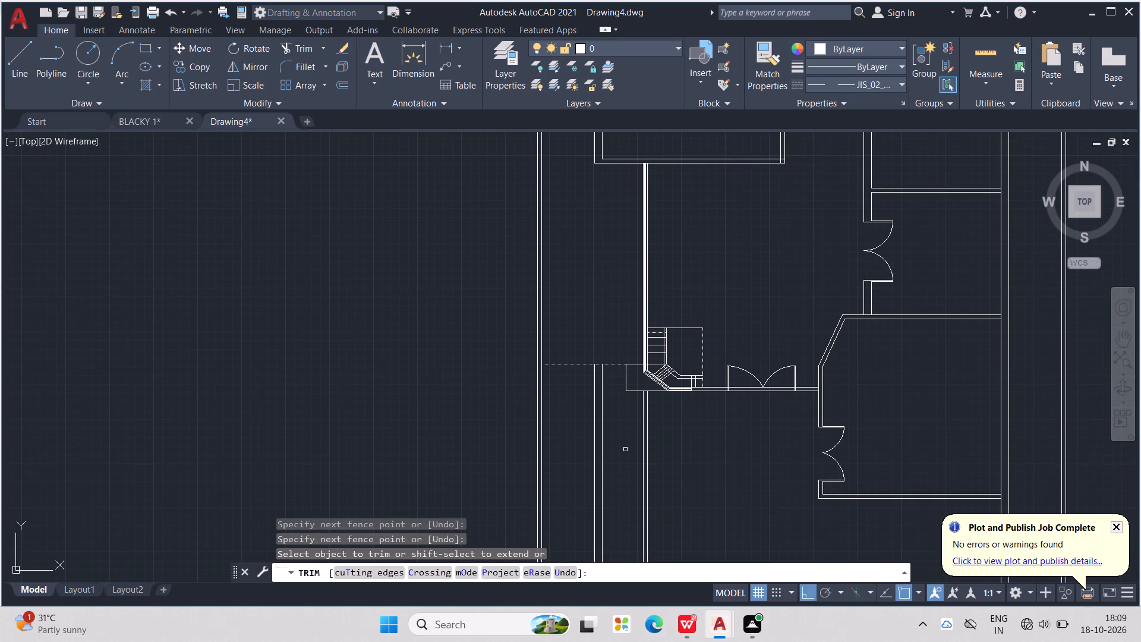
{"action": "left_click_drag", "start_coordinate": [626, 451], "coordinate": [592, 463]}
{"action": "key", "text": "Escape"}
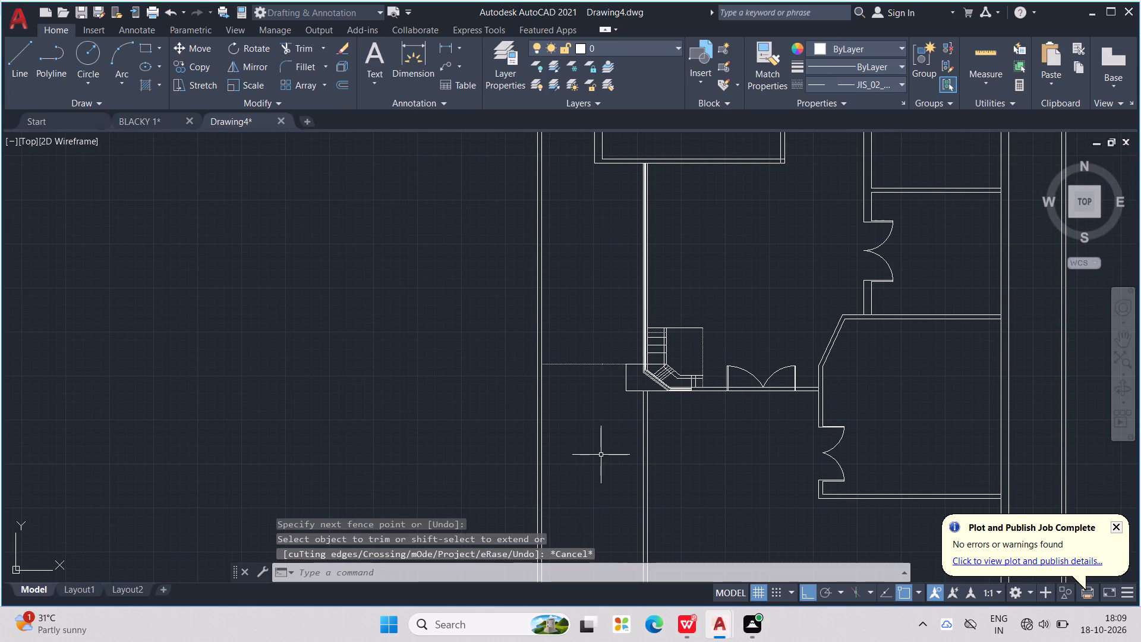
{"action": "key", "text": "Escape"}
{"action": "key", "text": "Escape"}
{"action": "key", "text": "Escape"}
{"action": "key", "text": "Escape"}
{"action": "key", "text": "Escape"}
{"action": "key", "text": "Escape"}
{"action": "key", "text": "Escape"}
Draw a second dashed line from the hall's west wall, level with the lowest straight stair tread, west to the boundary wall's inner face.
{"action": "key", "text": "l"}
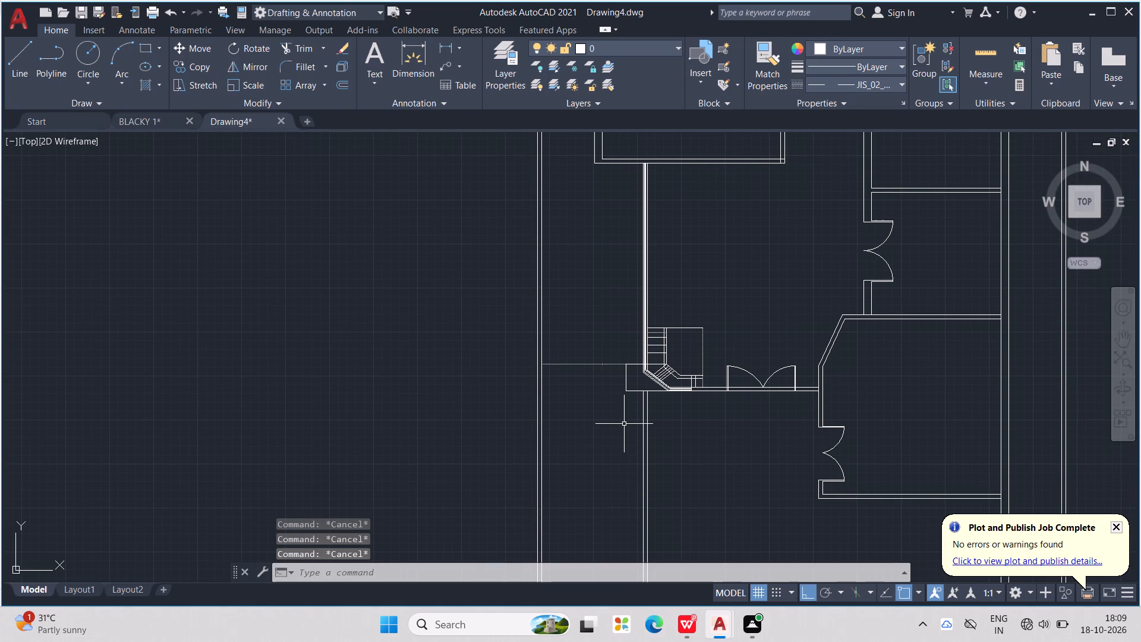
{"action": "key", "text": "Return"}
{"action": "scroll", "coordinate": [631, 373], "scroll_direction": "up", "scroll_amount": 2}
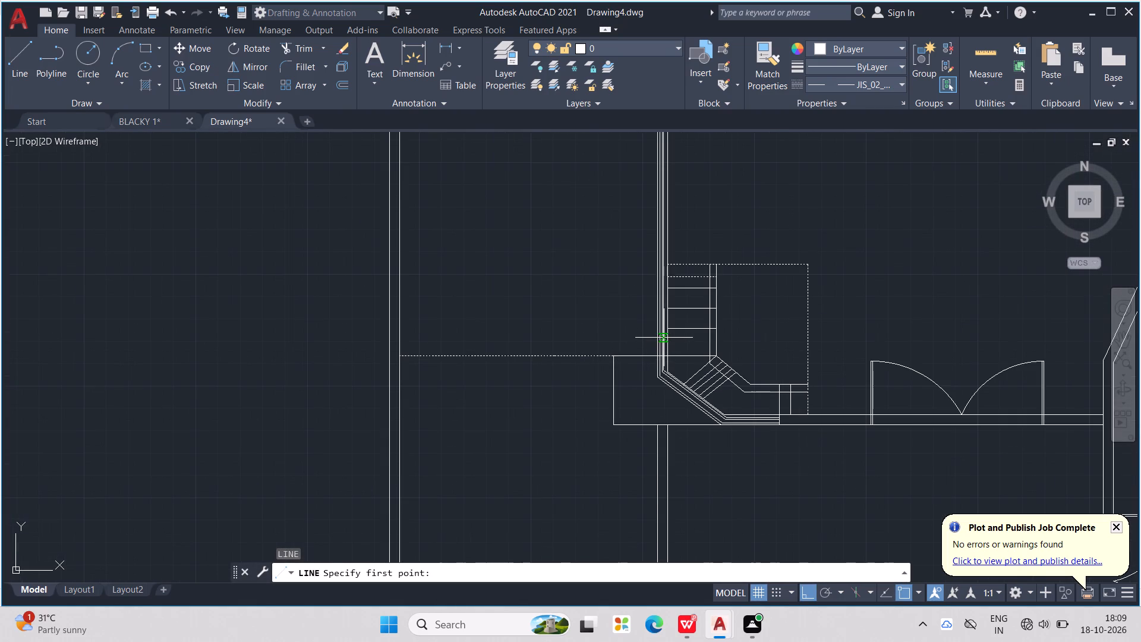
{"action": "scroll", "coordinate": [666, 340], "scroll_direction": "up", "scroll_amount": 1}
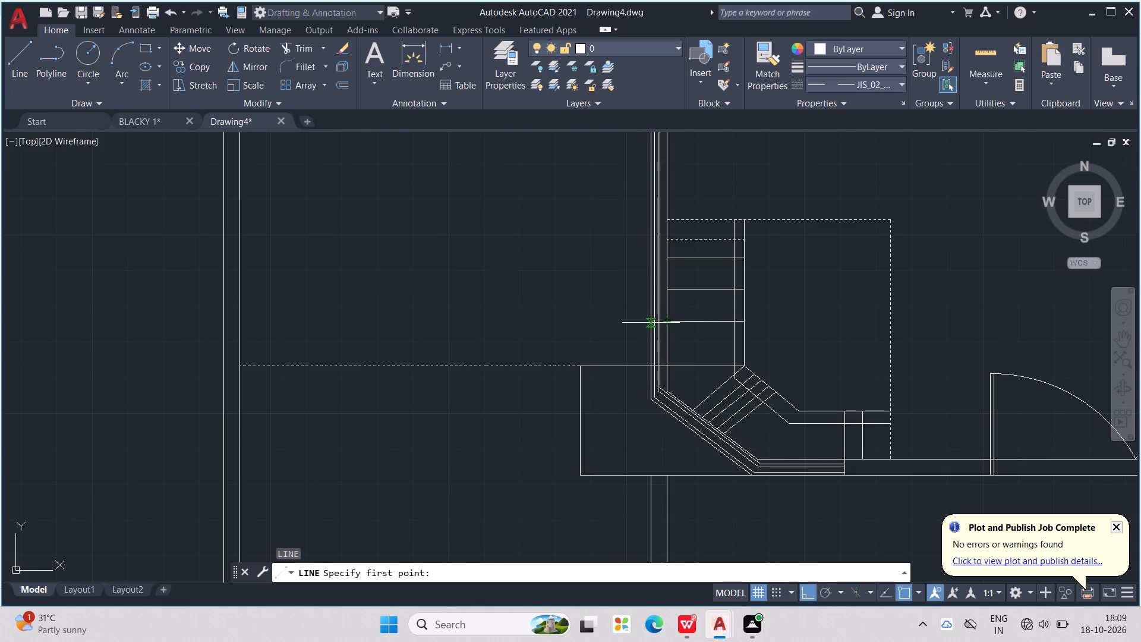
{"action": "left_click", "coordinate": [651, 323]}
{"action": "middle_click_drag", "start_coordinate": [524, 325], "coordinate": [734, 389]}
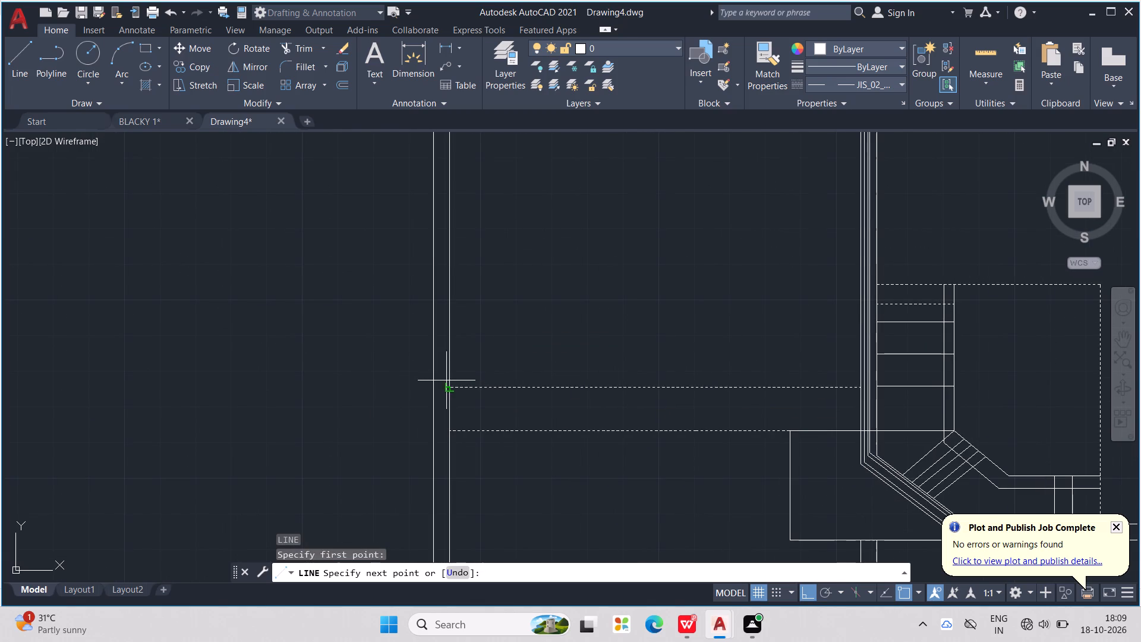
{"action": "left_click", "coordinate": [450, 387]}
{"action": "key", "text": "Escape"}
{"action": "key", "text": "Escape"}
{"action": "key", "text": "Escape"}
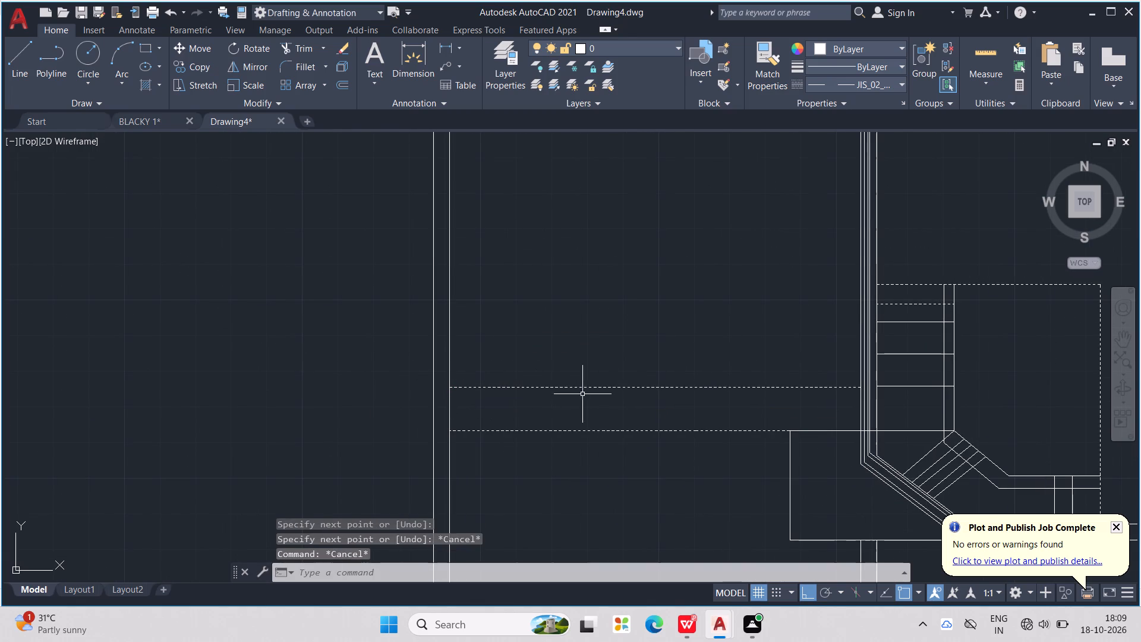
{"action": "key", "text": "Escape"}
{"action": "key", "text": "Escape"}
{"action": "scroll", "coordinate": [636, 382], "scroll_direction": "down", "scroll_amount": 1}
{"action": "key", "text": "Escape"}
Trim the two vertical wall lines running south from the rectangle below the stair corner.
{"action": "middle_click_drag", "start_coordinate": [643, 382], "coordinate": [581, 444]}
{"action": "scroll", "coordinate": [579, 438], "scroll_direction": "down", "scroll_amount": 2}
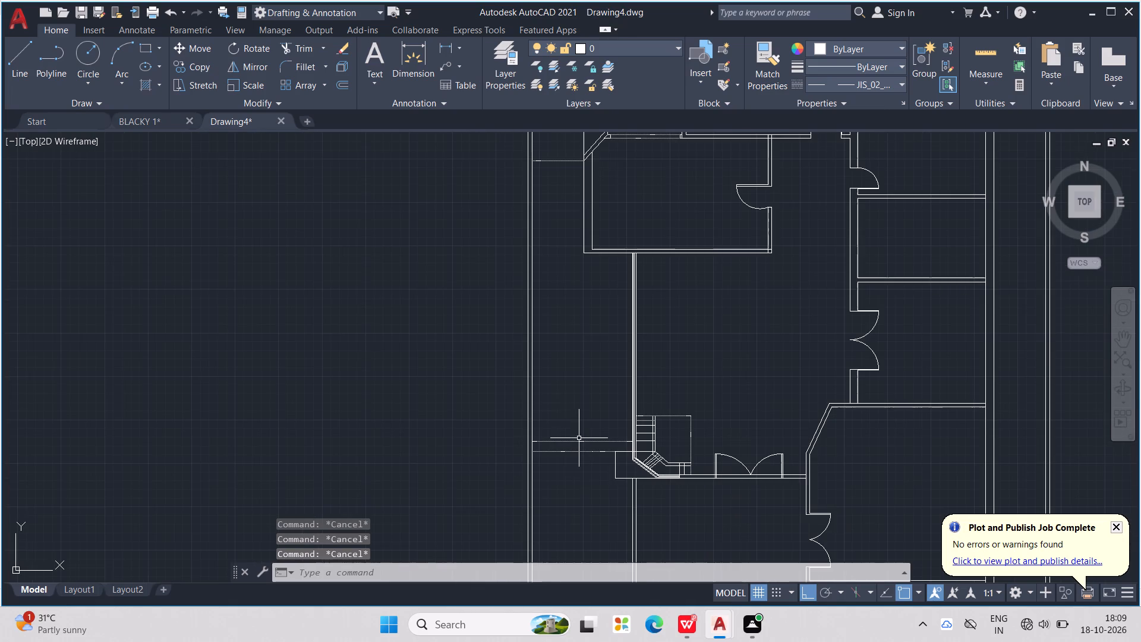
{"action": "key", "text": "Escape"}
{"action": "scroll", "coordinate": [602, 424], "scroll_direction": "down", "scroll_amount": 2}
{"action": "key", "text": "Escape"}
{"action": "key", "text": "Escape"}
{"action": "key", "text": "Escape"}
{"action": "middle_click_drag", "start_coordinate": [742, 432], "coordinate": [737, 394]}
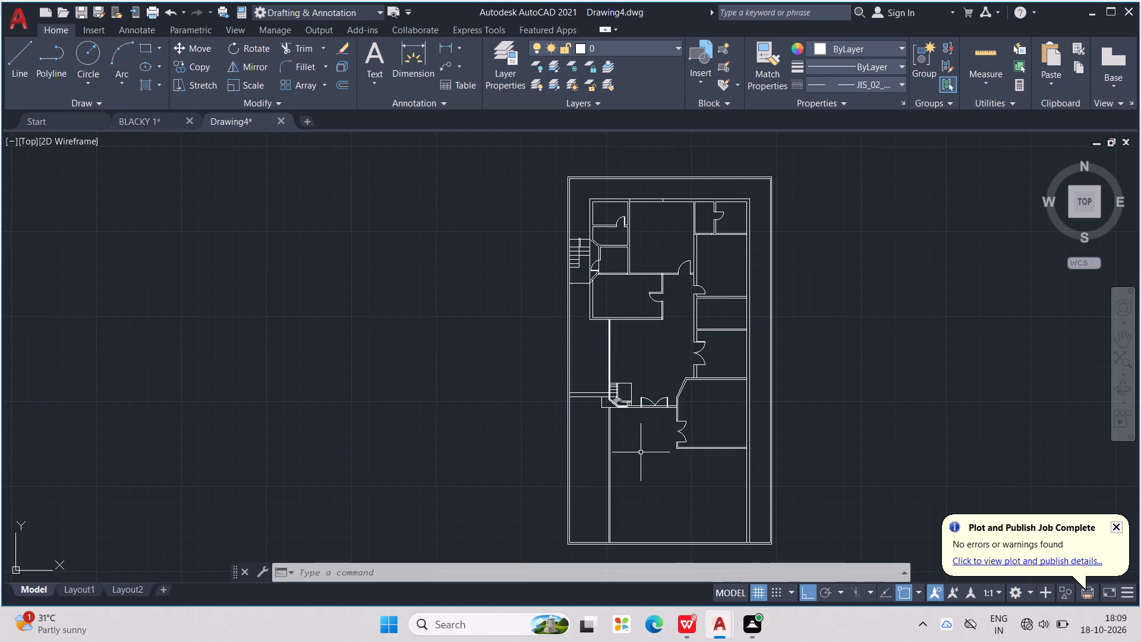
{"action": "scroll", "coordinate": [610, 353], "scroll_direction": "up", "scroll_amount": 1}
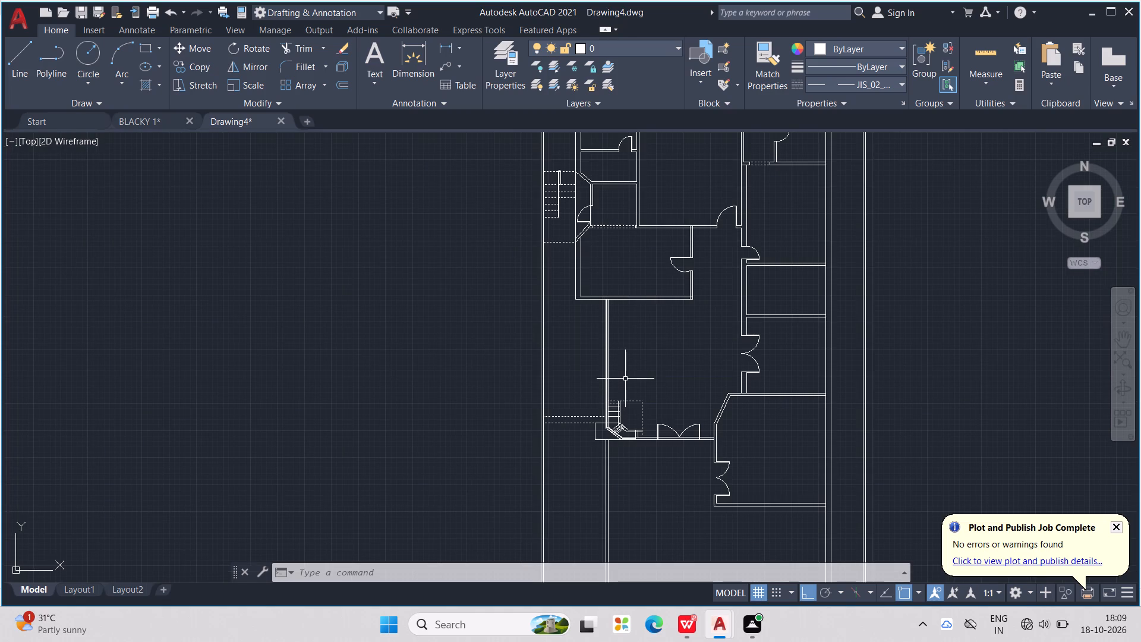
{"action": "middle_click_drag", "start_coordinate": [644, 372], "coordinate": [673, 324]}
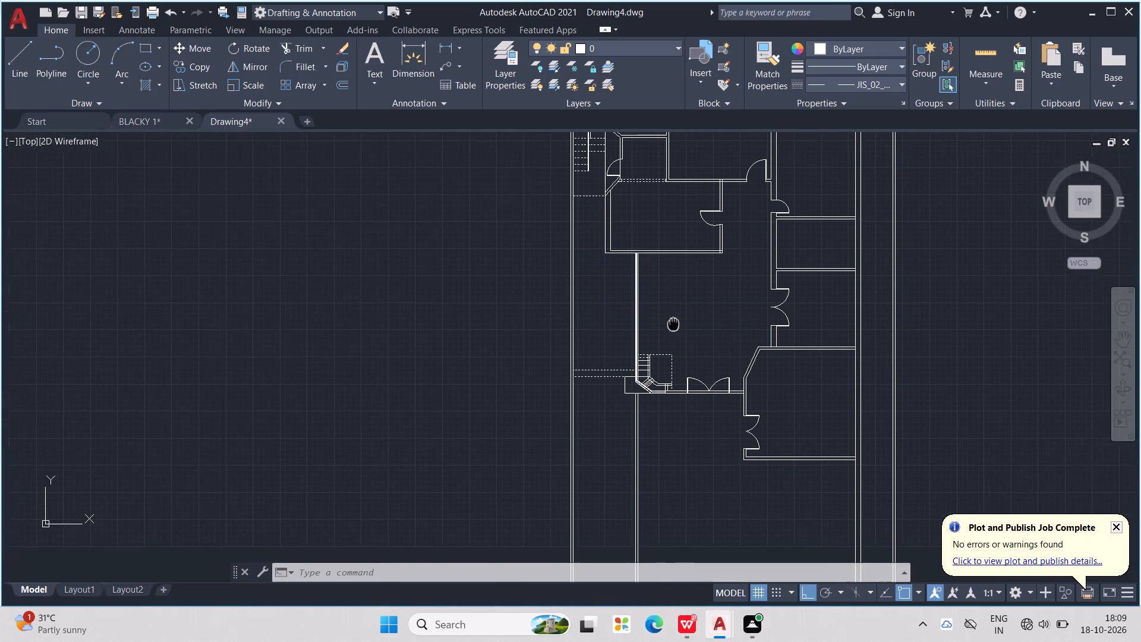
{"action": "middle_click_drag", "start_coordinate": [673, 324], "coordinate": [730, 296]}
{"action": "type", "text": "TR"}
{"action": "key", "text": "Return"}
{"action": "left_click_drag", "start_coordinate": [711, 426], "coordinate": [681, 447]}
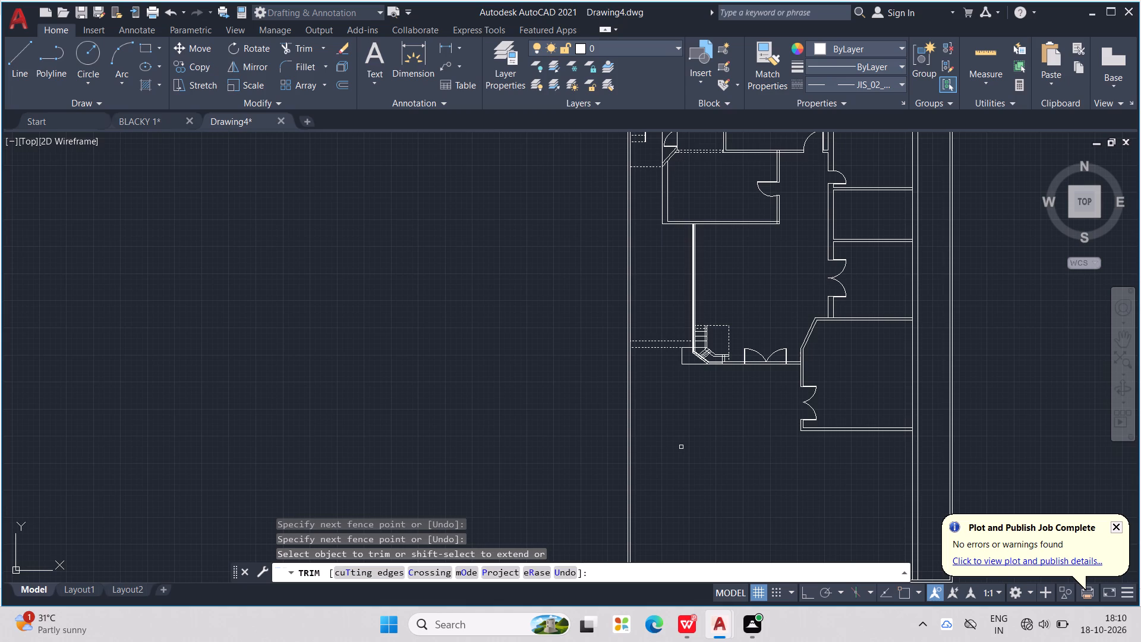
{"action": "scroll", "coordinate": [727, 370], "scroll_direction": "up", "scroll_amount": 1}
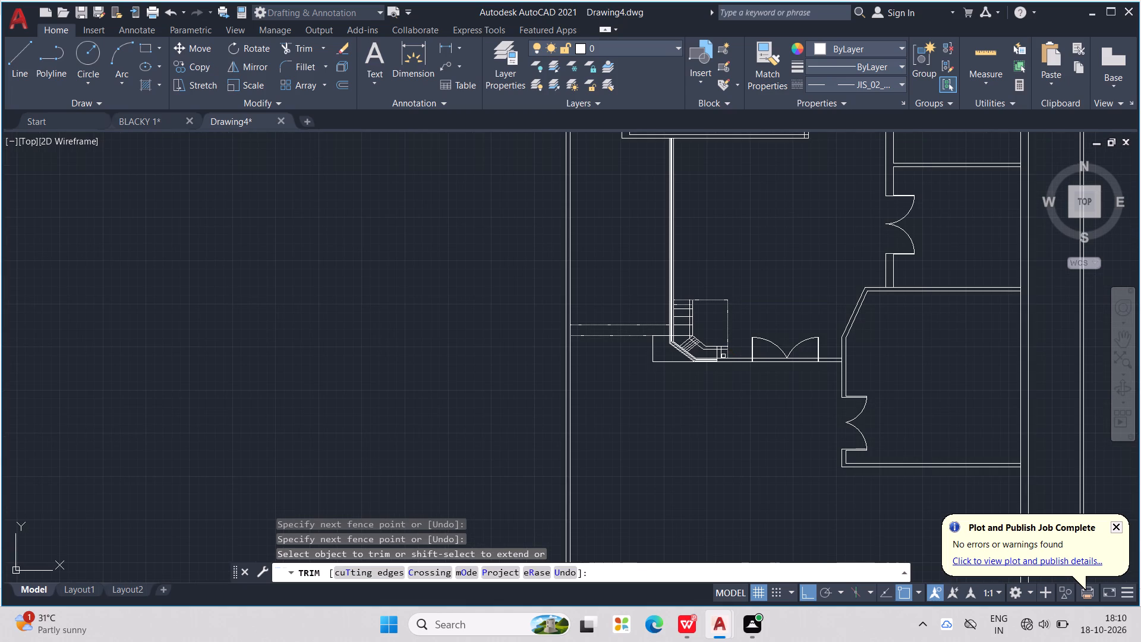
{"action": "key", "text": "Escape"}
{"action": "key", "text": "Escape"}
{"action": "key", "text": "Escape"}
{"action": "key", "text": "Escape"}
{"action": "key", "text": "Escape"}
{"action": "key", "text": "Escape"}
{"action": "key", "text": "Escape"}
{"action": "key", "text": "Escape"}
{"action": "key", "text": "Escape"}
{"action": "key", "text": "Escape"}
{"action": "key", "text": "Escape"}
{"action": "key", "text": "Escape"}
{"action": "key", "text": "Escape"}
{"action": "key", "text": "Escape"}
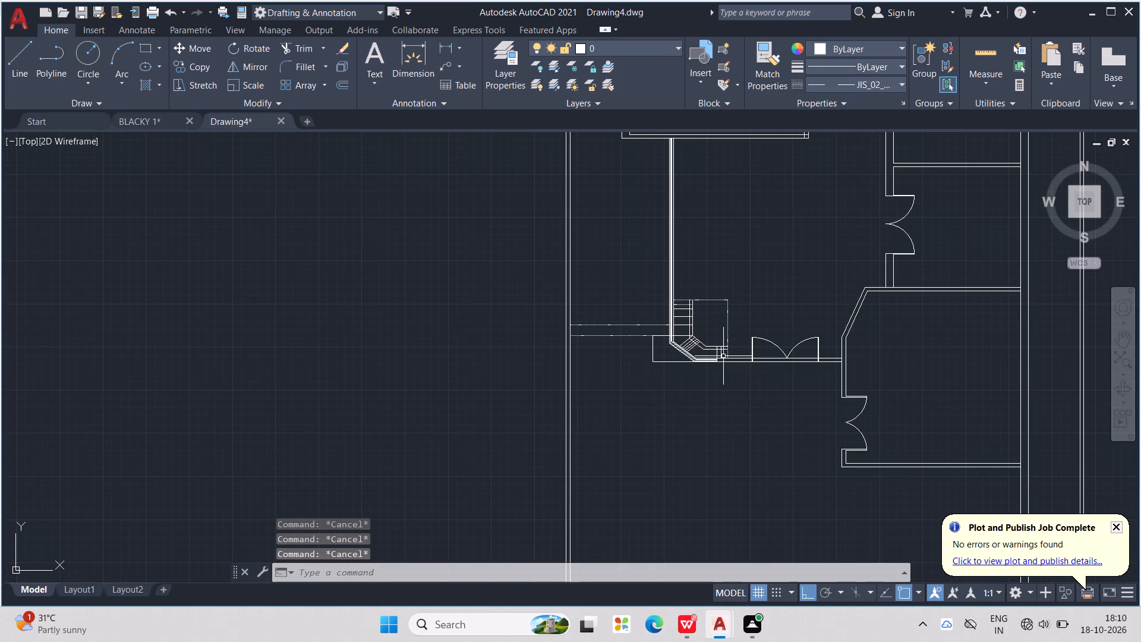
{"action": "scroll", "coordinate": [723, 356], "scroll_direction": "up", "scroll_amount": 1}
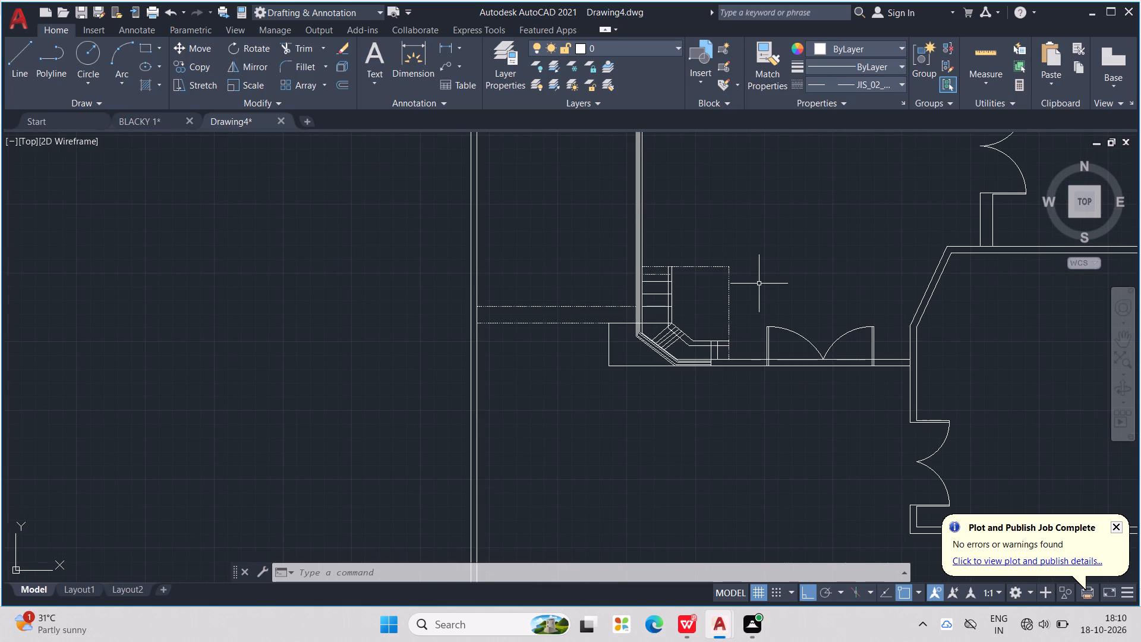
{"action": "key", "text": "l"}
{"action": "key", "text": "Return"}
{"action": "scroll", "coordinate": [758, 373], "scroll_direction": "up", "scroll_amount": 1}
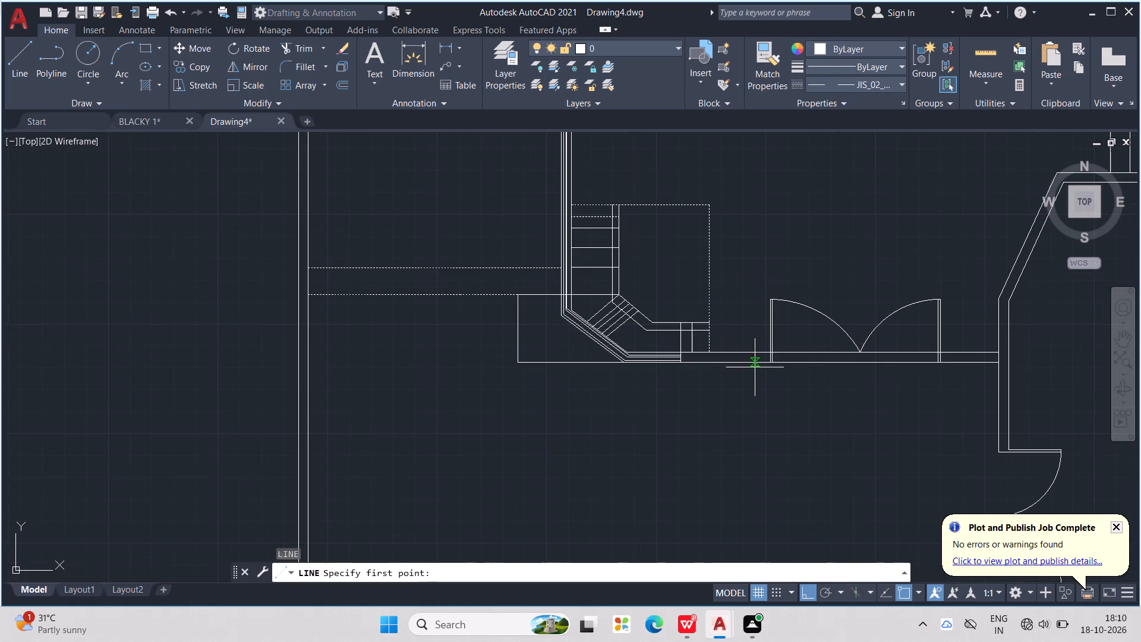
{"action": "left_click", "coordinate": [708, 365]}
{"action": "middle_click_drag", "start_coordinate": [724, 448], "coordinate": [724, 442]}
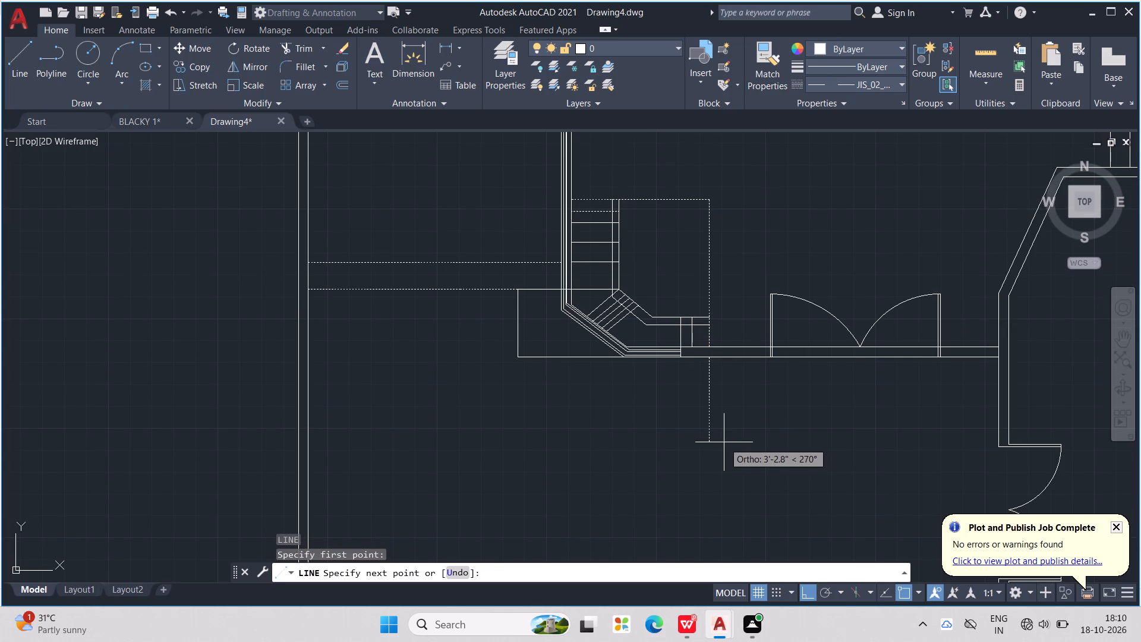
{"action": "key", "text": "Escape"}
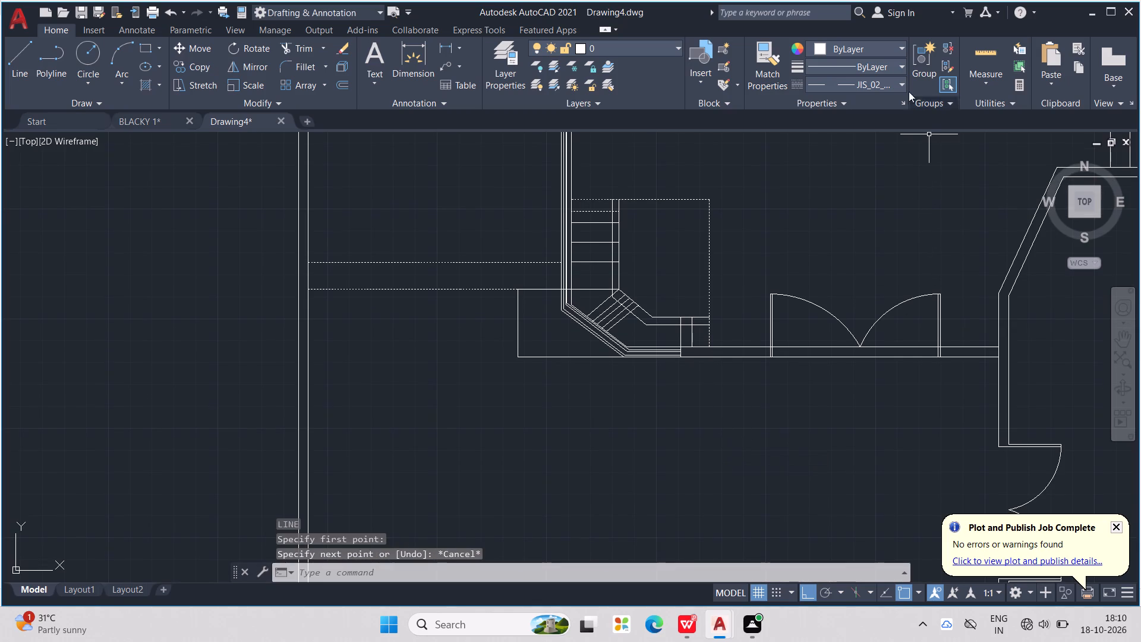
Draw ByLayer-linetype lines from the hall's south wall, below the stair's dashed edge, about 9'-0" south, then east to the southeast room's west wall.
{"action": "left_click", "coordinate": [893, 81]}
{"action": "left_click", "coordinate": [874, 99]}
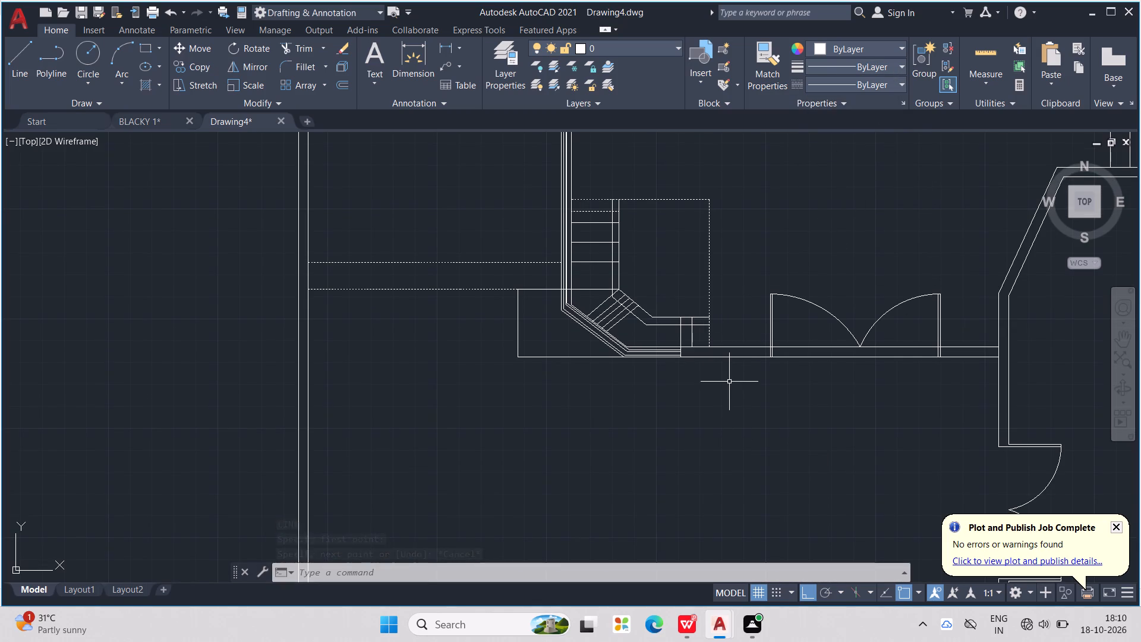
{"action": "key", "text": "l"}
{"action": "key", "text": "Return"}
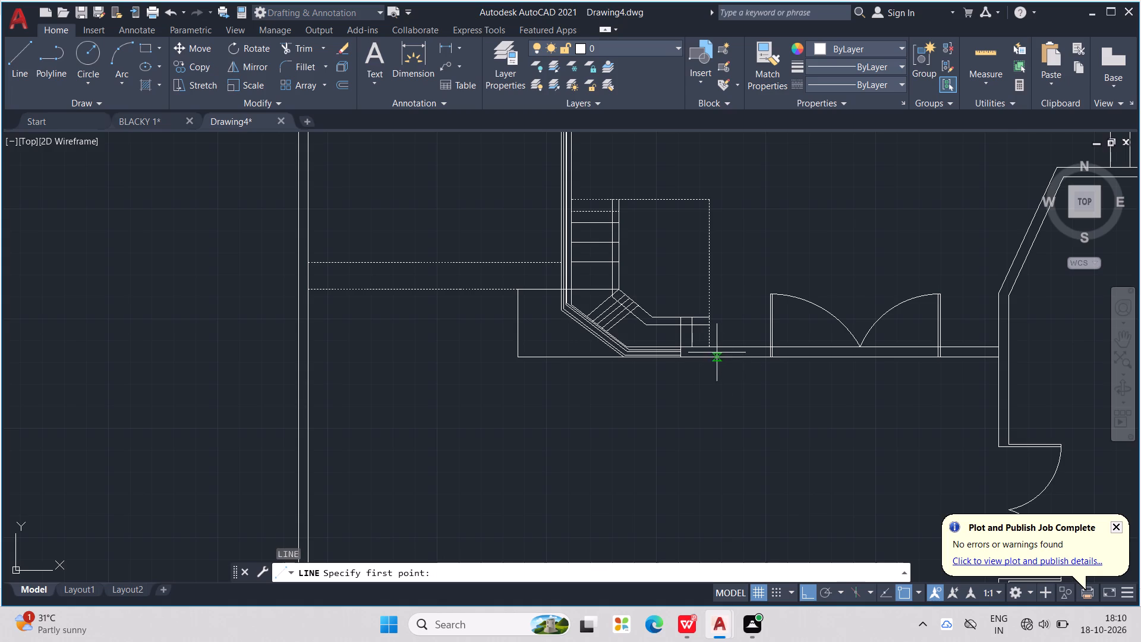
{"action": "left_click", "coordinate": [710, 360]}
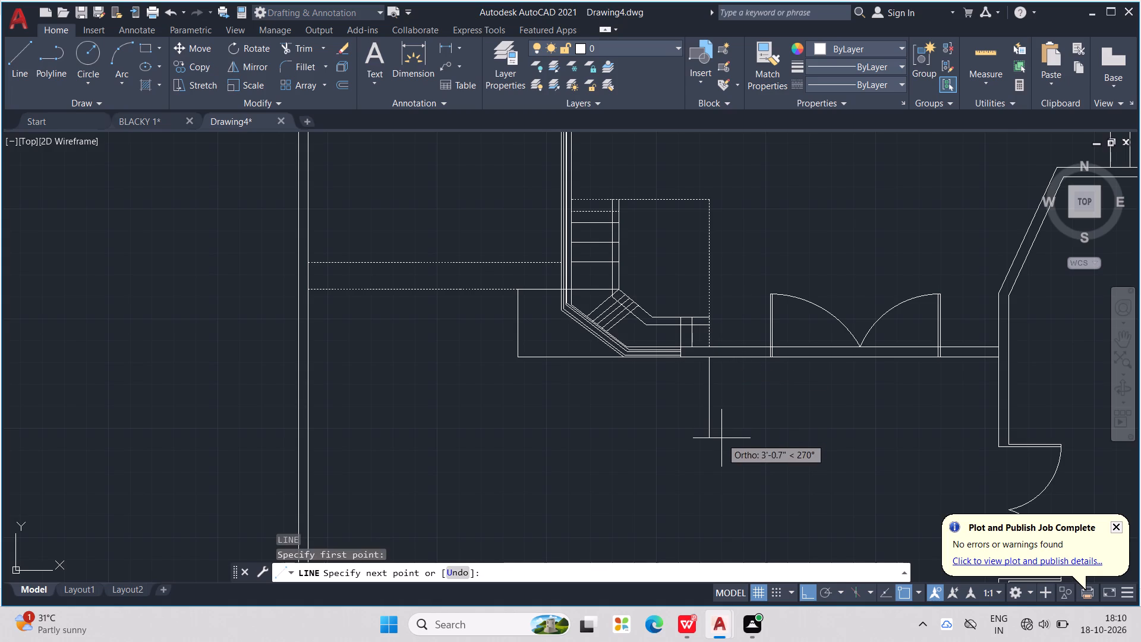
{"action": "middle_click_drag", "start_coordinate": [722, 439], "coordinate": [713, 395]}
{"action": "middle_click_drag", "start_coordinate": [713, 473], "coordinate": [696, 376]}
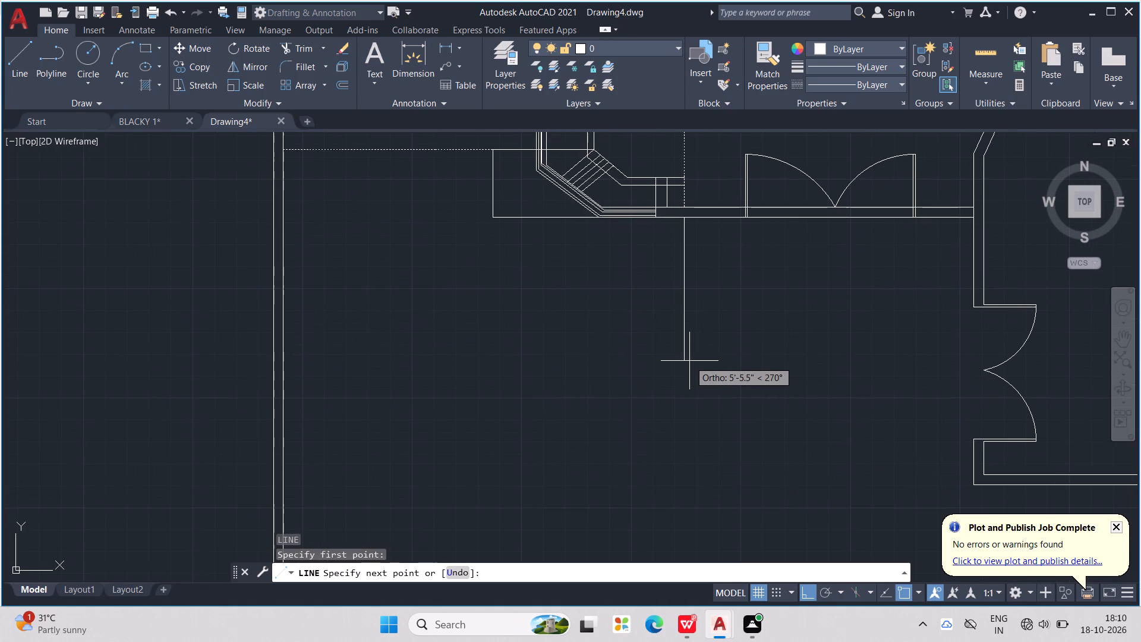
{"action": "scroll", "coordinate": [689, 361], "scroll_direction": "down", "scroll_amount": 1}
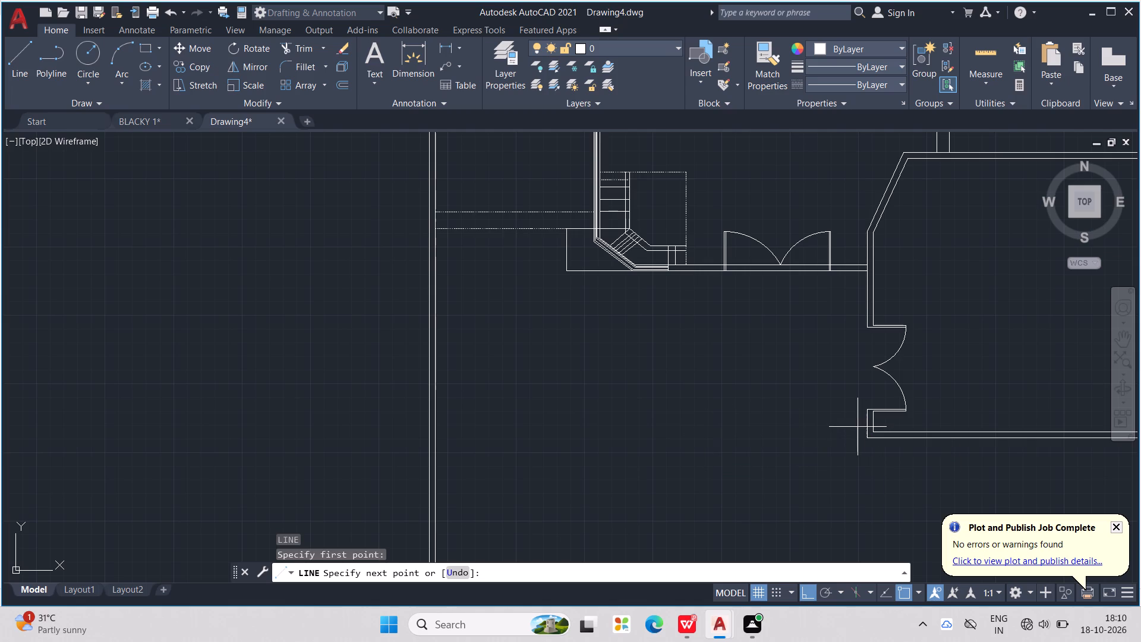
{"action": "left_click", "coordinate": [694, 418]}
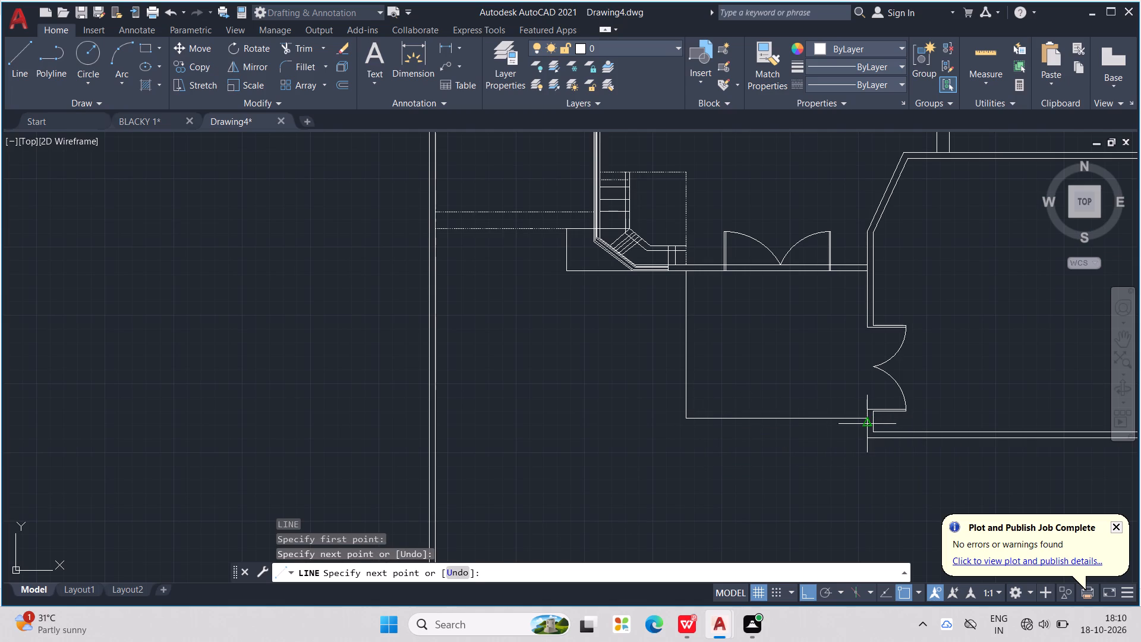
{"action": "left_click", "coordinate": [863, 418]}
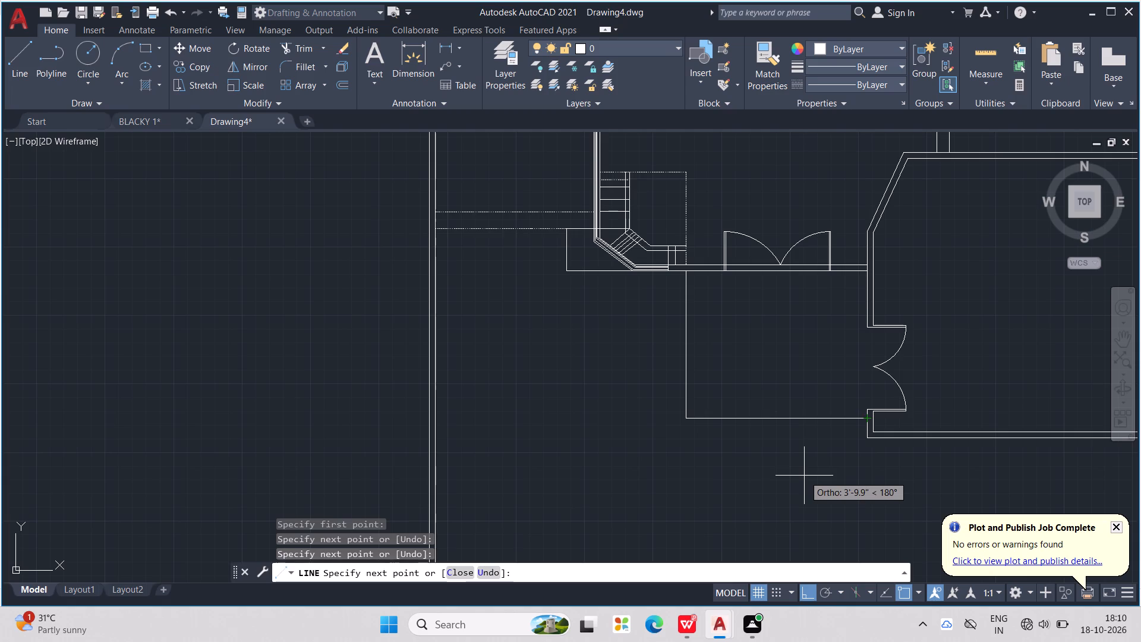
{"action": "key", "text": "Escape"}
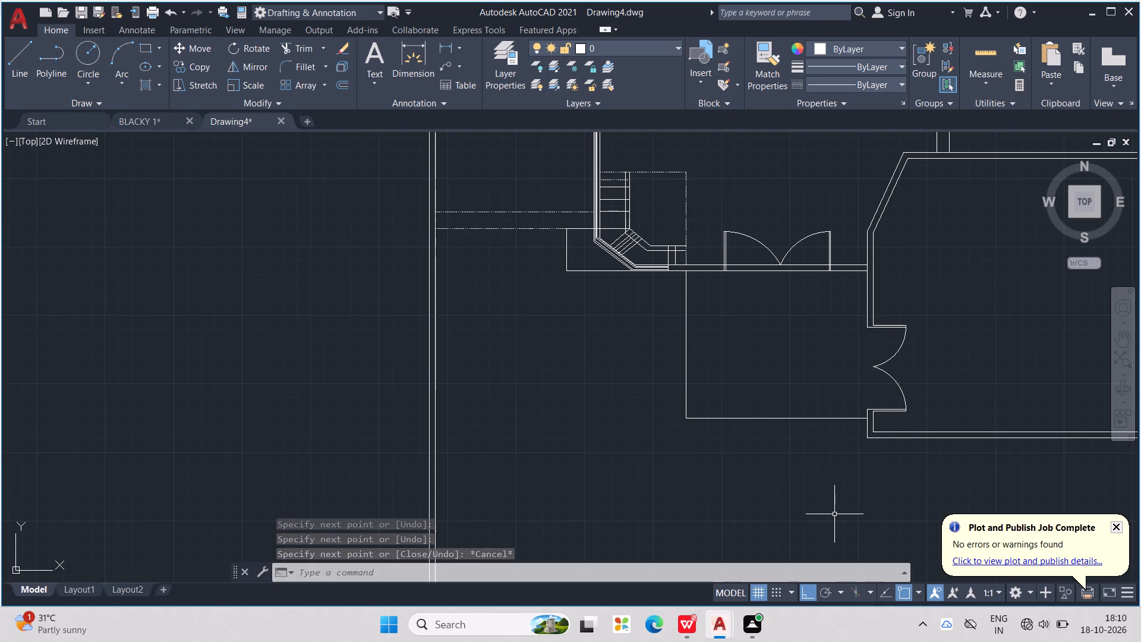
Draw a shallow three-sided bay about 7' wide, projecting south from the inner line of the southeast room's south wall.
{"action": "scroll", "coordinate": [831, 511], "scroll_direction": "down", "scroll_amount": 1}
{"action": "middle_click_drag", "start_coordinate": [847, 512], "coordinate": [751, 509]}
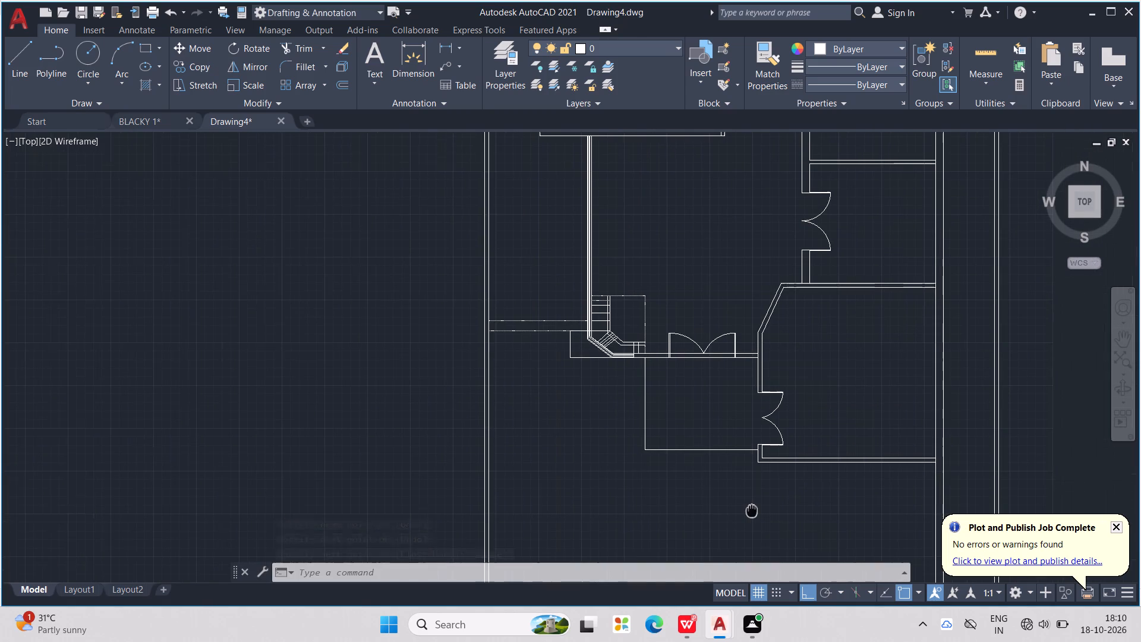
{"action": "middle_click_drag", "start_coordinate": [751, 509], "coordinate": [751, 509]}
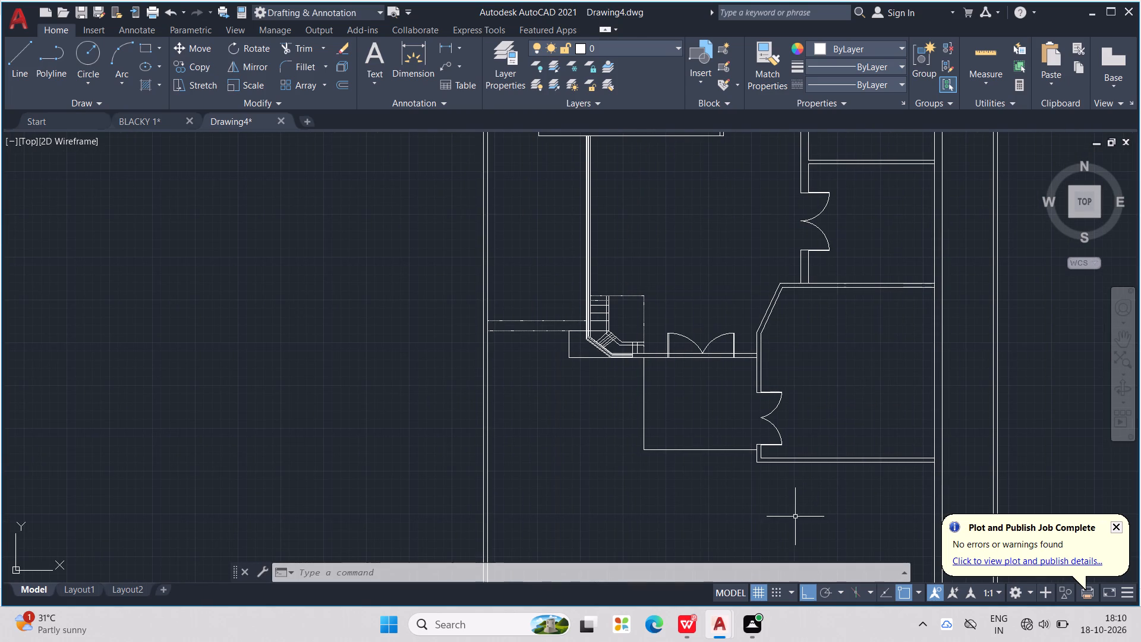
{"action": "key", "text": "l"}
{"action": "key", "text": "Return"}
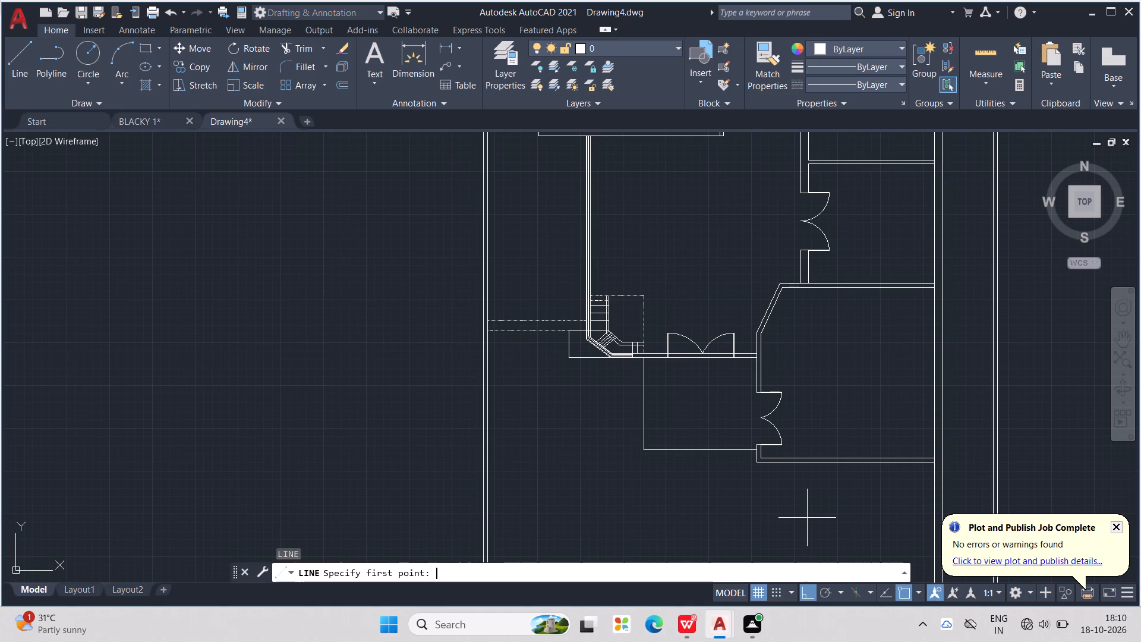
{"action": "scroll", "coordinate": [805, 513], "scroll_direction": "up", "scroll_amount": 2}
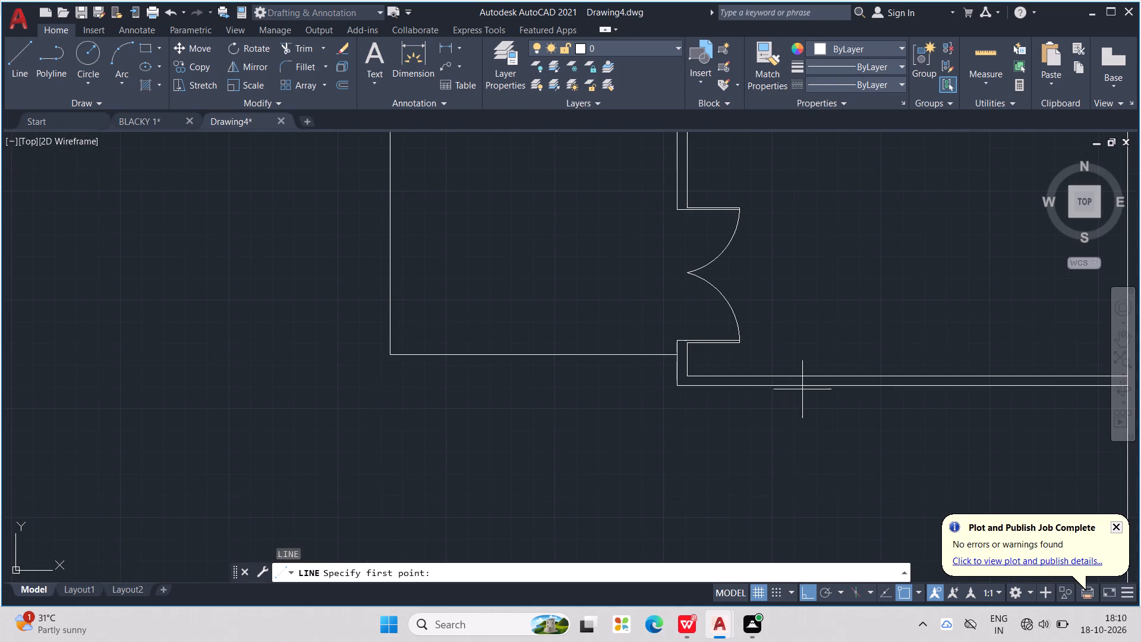
{"action": "left_click", "coordinate": [833, 377]}
{"action": "middle_click_drag", "start_coordinate": [841, 421], "coordinate": [834, 419]}
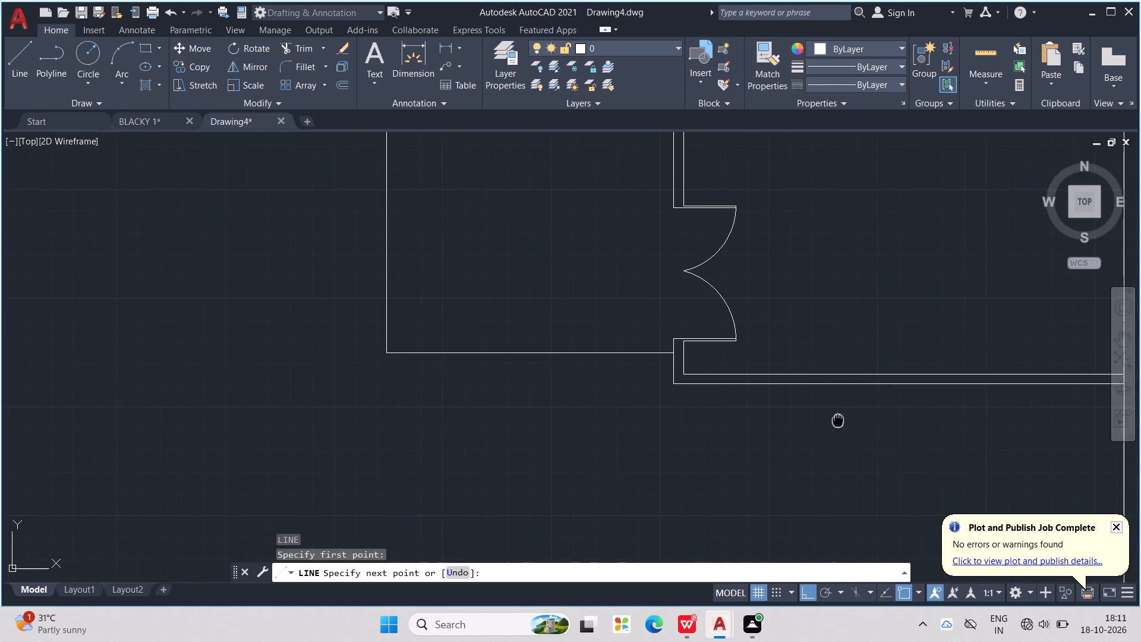
{"action": "middle_click_drag", "start_coordinate": [834, 419], "coordinate": [604, 429]}
{"action": "left_click", "coordinate": [593, 410]}
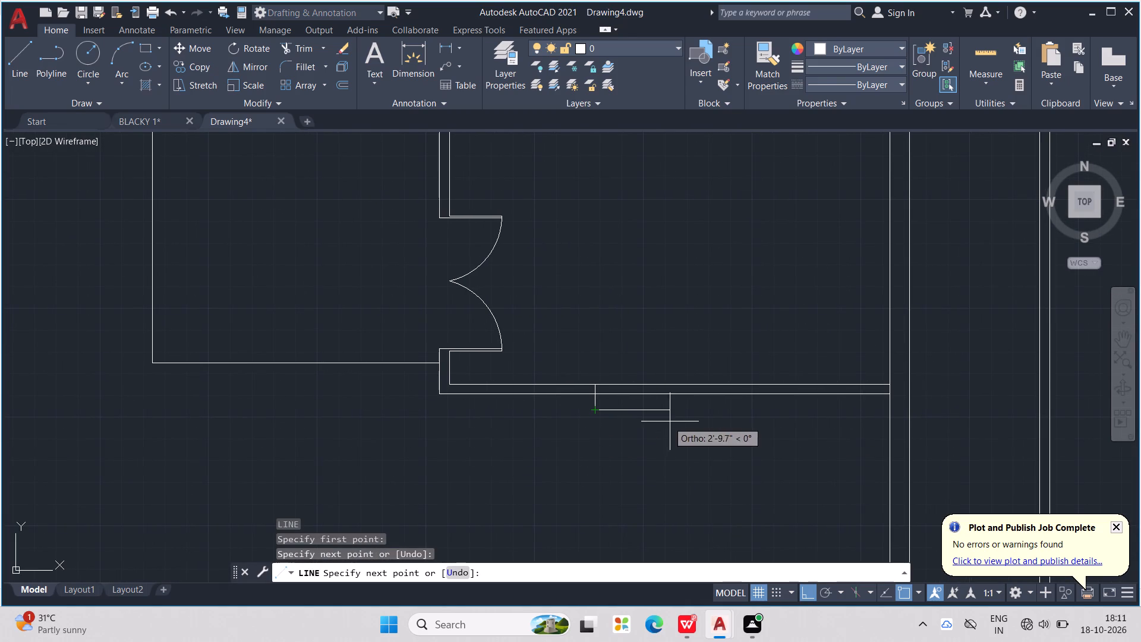
{"action": "left_click", "coordinate": [771, 418]}
{"action": "left_click", "coordinate": [770, 386]}
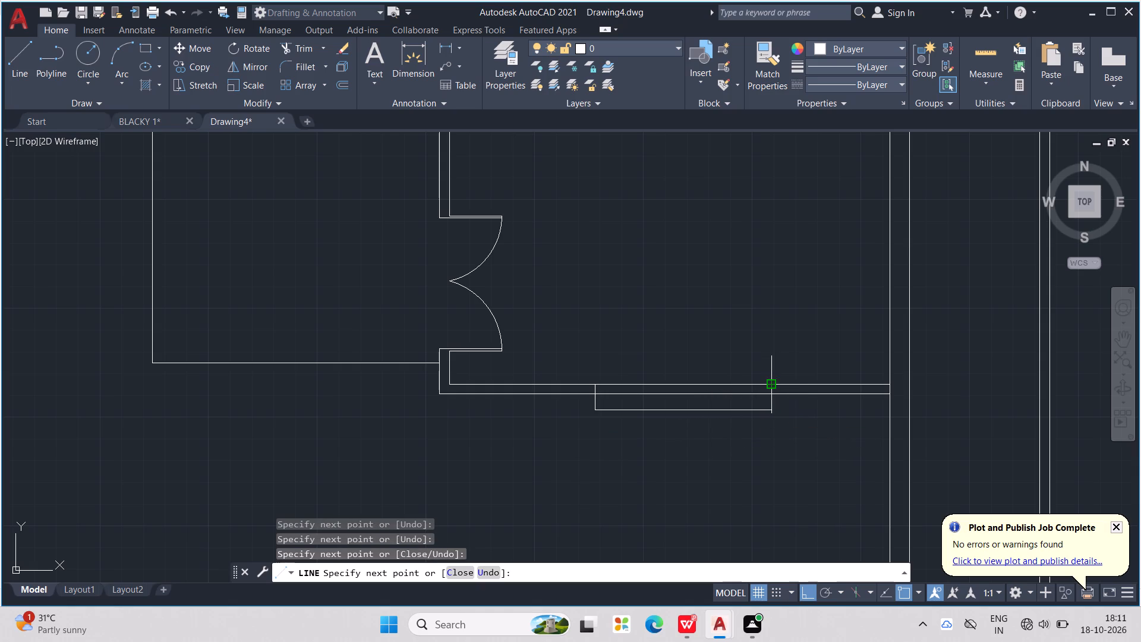
{"action": "key", "text": "Escape"}
{"action": "key", "text": "Escape"}
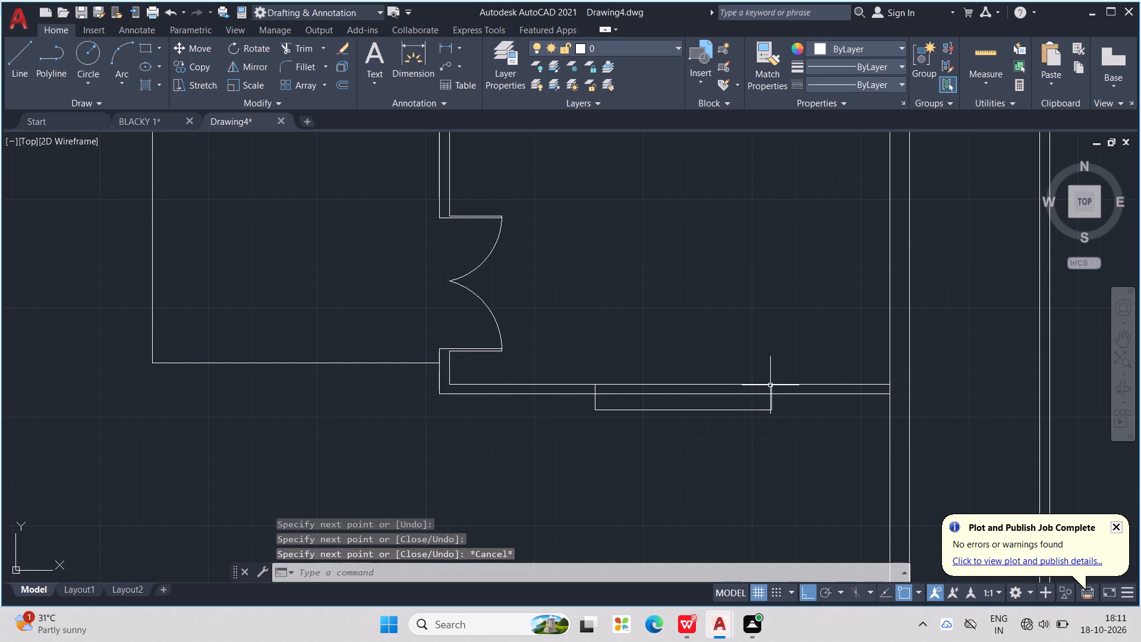
Trim both south wall lines between the two sides of the bay.
{"action": "type", "text": "TR"}
{"action": "key", "text": "Return"}
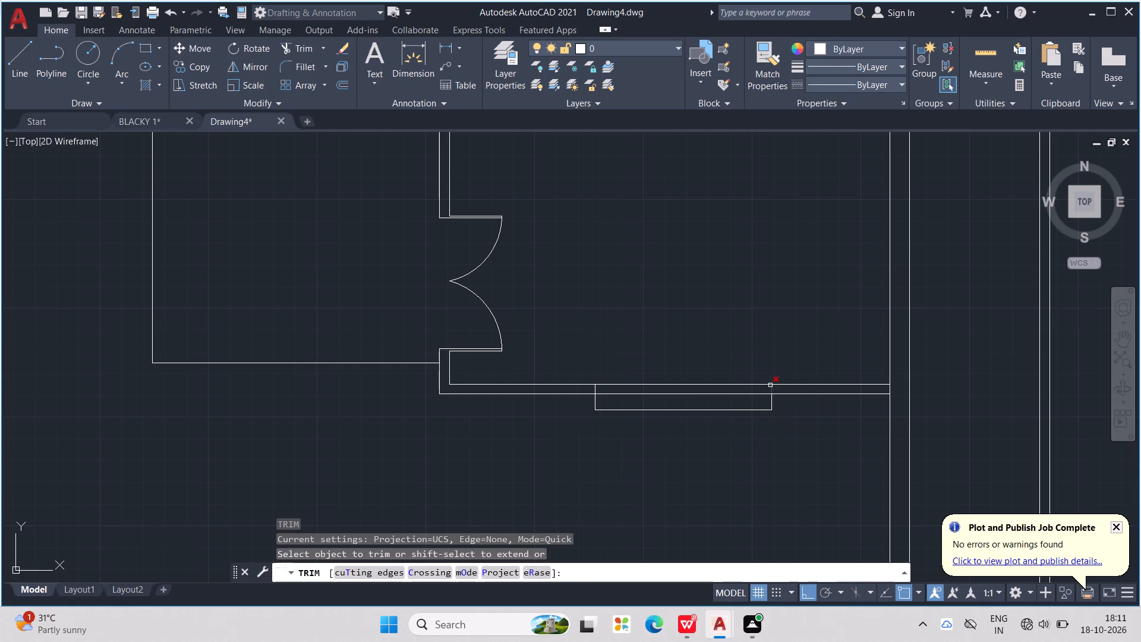
{"action": "left_click_drag", "start_coordinate": [734, 373], "coordinate": [732, 394]}
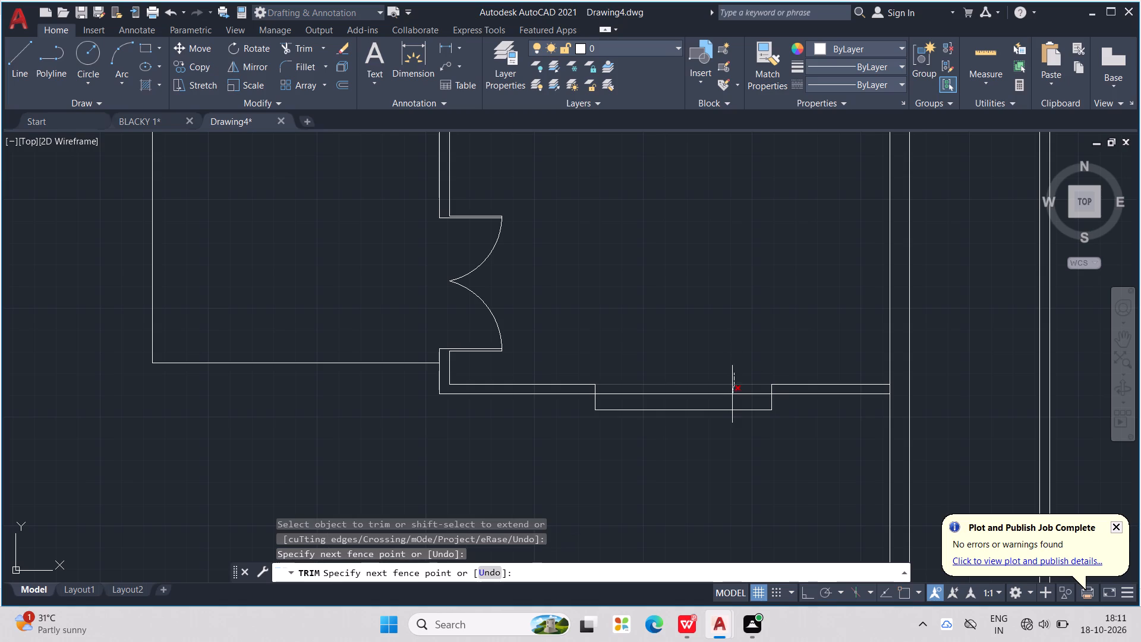
{"action": "left_click_drag", "start_coordinate": [732, 394], "coordinate": [732, 396]}
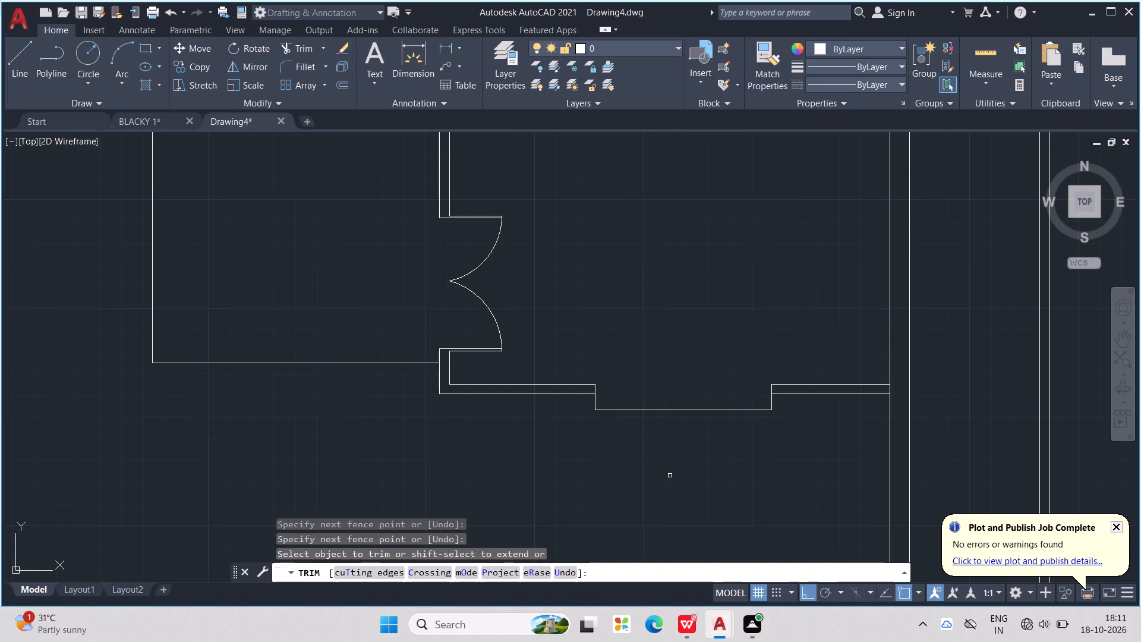
{"action": "key", "text": "Escape"}
{"action": "key", "text": "Escape"}
{"action": "key", "text": "Escape"}
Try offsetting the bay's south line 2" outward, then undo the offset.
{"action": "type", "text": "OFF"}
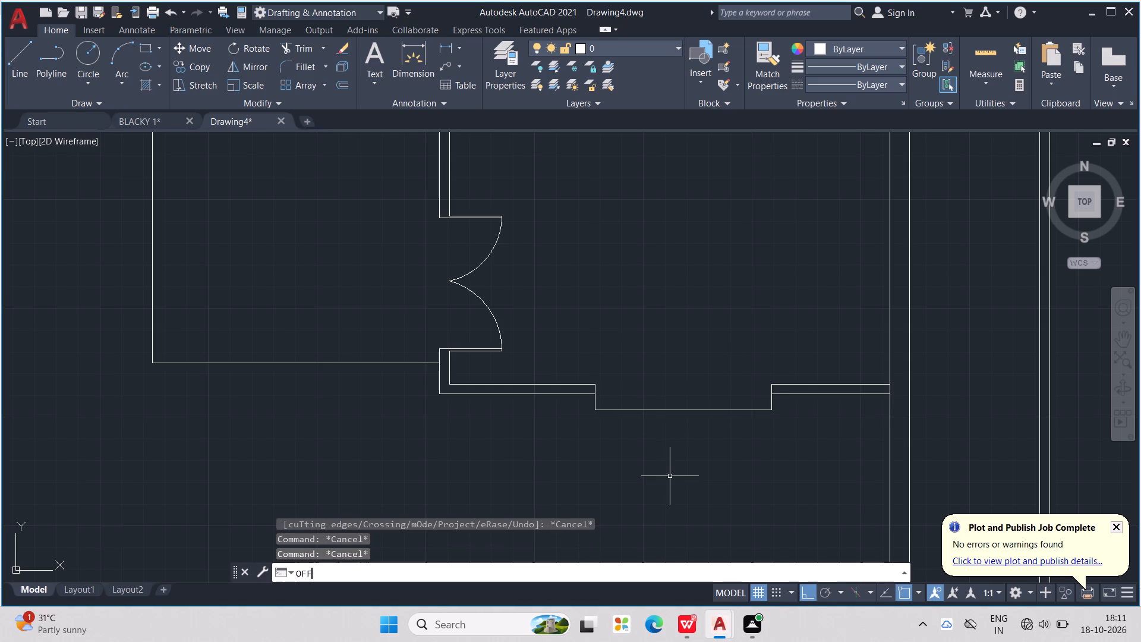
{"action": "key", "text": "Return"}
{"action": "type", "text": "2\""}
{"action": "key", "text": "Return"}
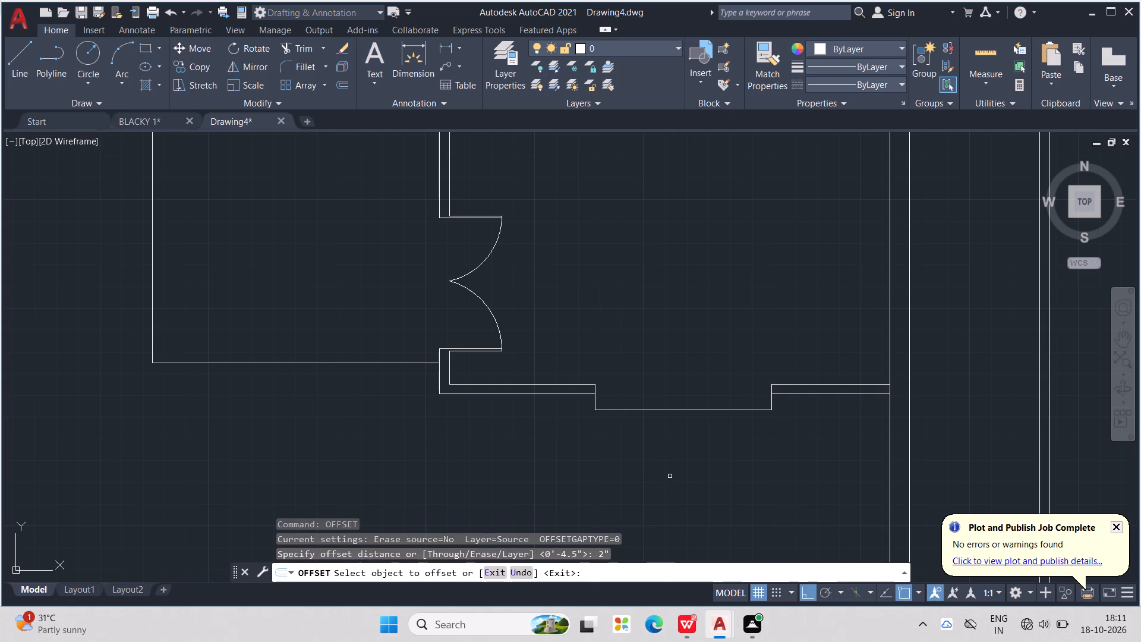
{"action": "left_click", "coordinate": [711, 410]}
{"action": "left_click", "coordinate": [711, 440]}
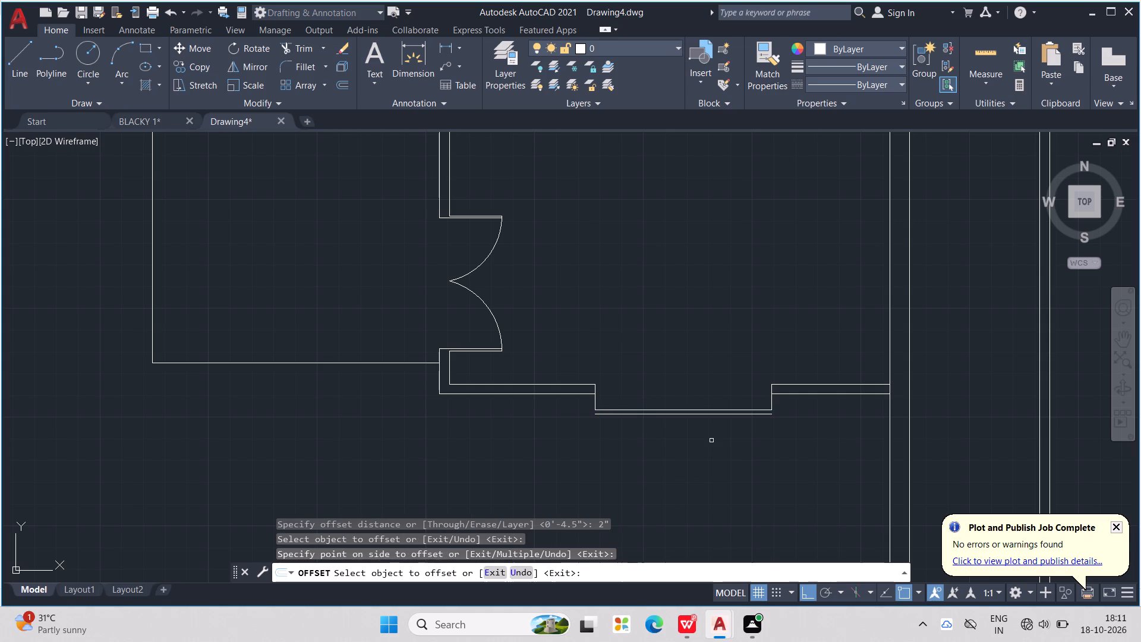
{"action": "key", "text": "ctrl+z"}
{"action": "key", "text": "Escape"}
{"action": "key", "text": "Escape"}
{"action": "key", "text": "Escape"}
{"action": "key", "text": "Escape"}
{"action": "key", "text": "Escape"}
Draw a three-sided outer outline around the bay, starting and ending on the south wall's outer line.
{"action": "key", "text": "l"}
{"action": "key", "text": "Return"}
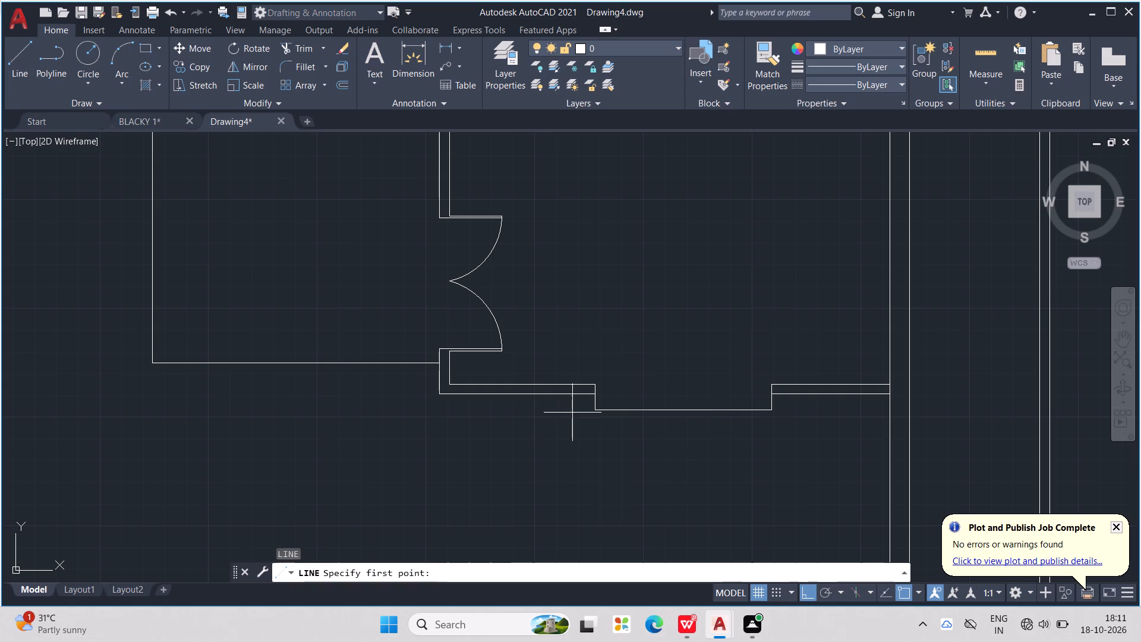
{"action": "scroll", "coordinate": [574, 413], "scroll_direction": "up", "scroll_amount": 1}
{"action": "left_click", "coordinate": [583, 386]}
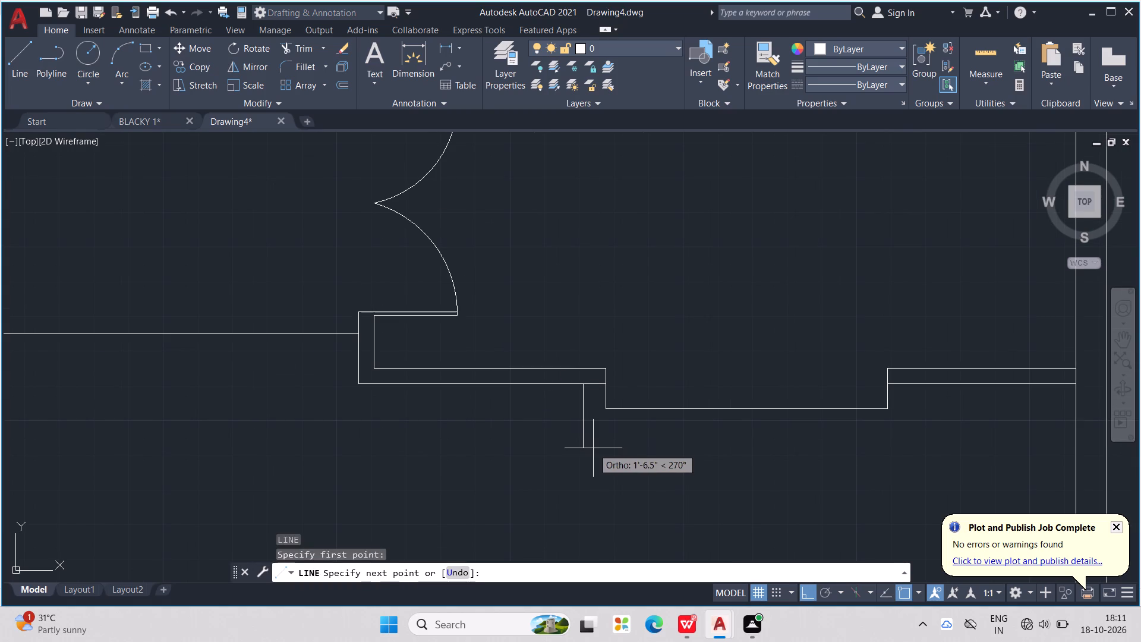
{"action": "left_click", "coordinate": [592, 424]}
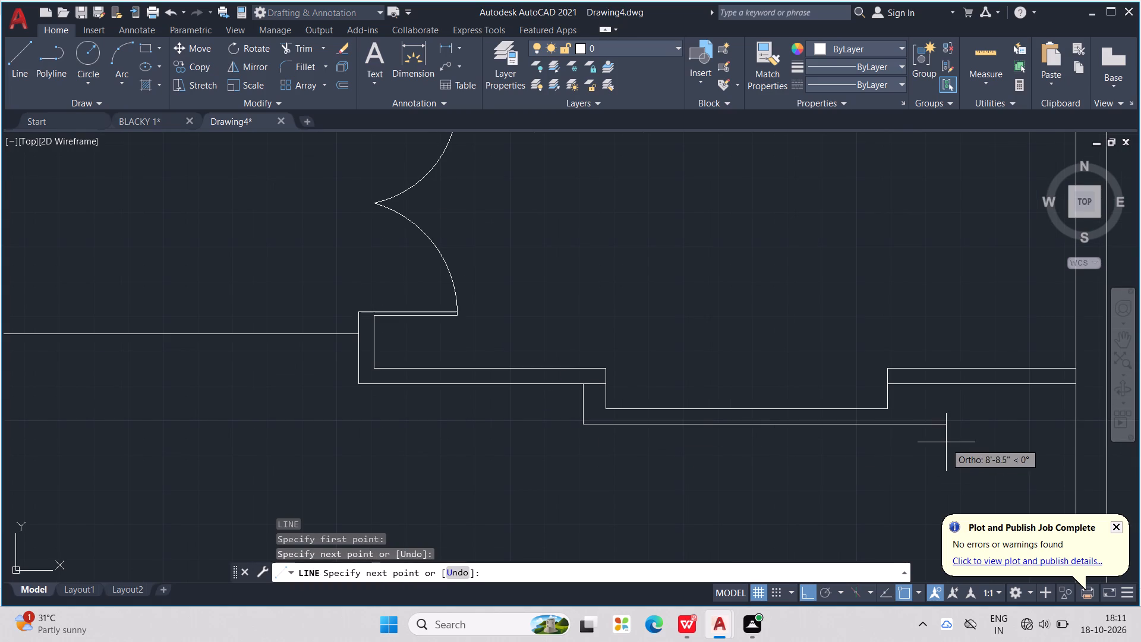
{"action": "middle_click_drag", "start_coordinate": [945, 439], "coordinate": [869, 452]}
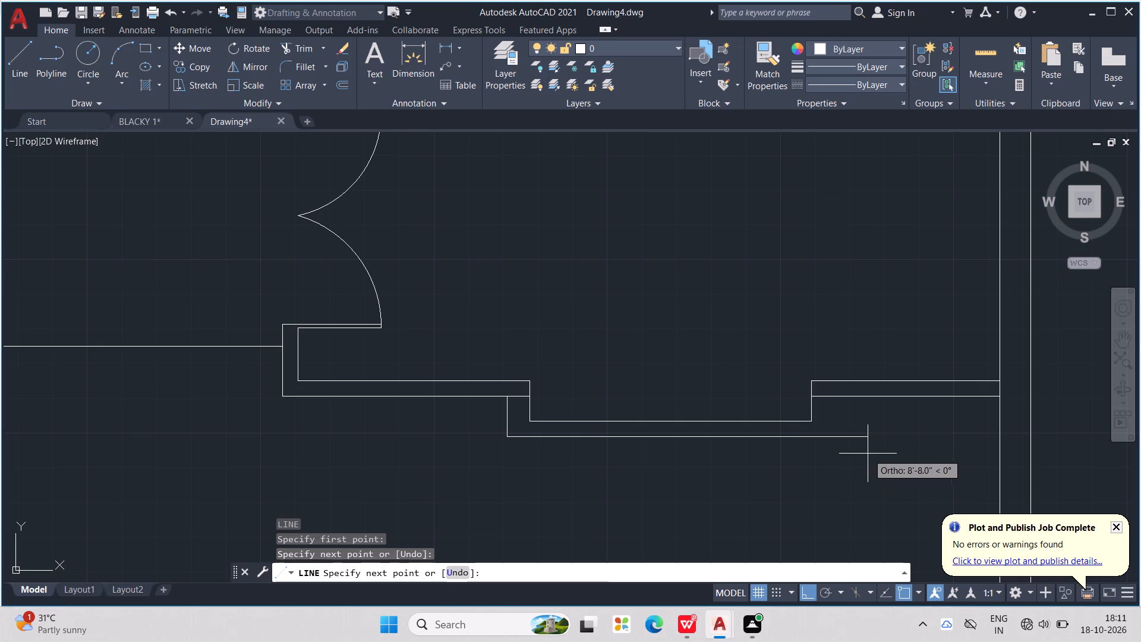
{"action": "left_click", "coordinate": [830, 438]}
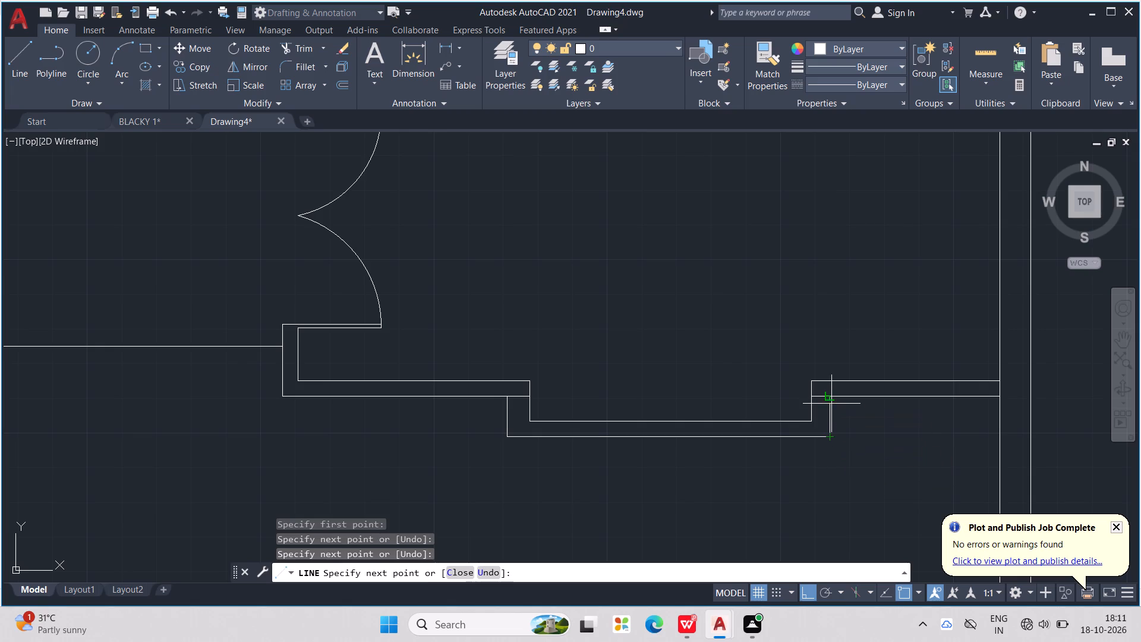
{"action": "left_click", "coordinate": [831, 401]}
{"action": "key", "text": "Escape"}
{"action": "key", "text": "Escape"}
{"action": "key", "text": "Escape"}
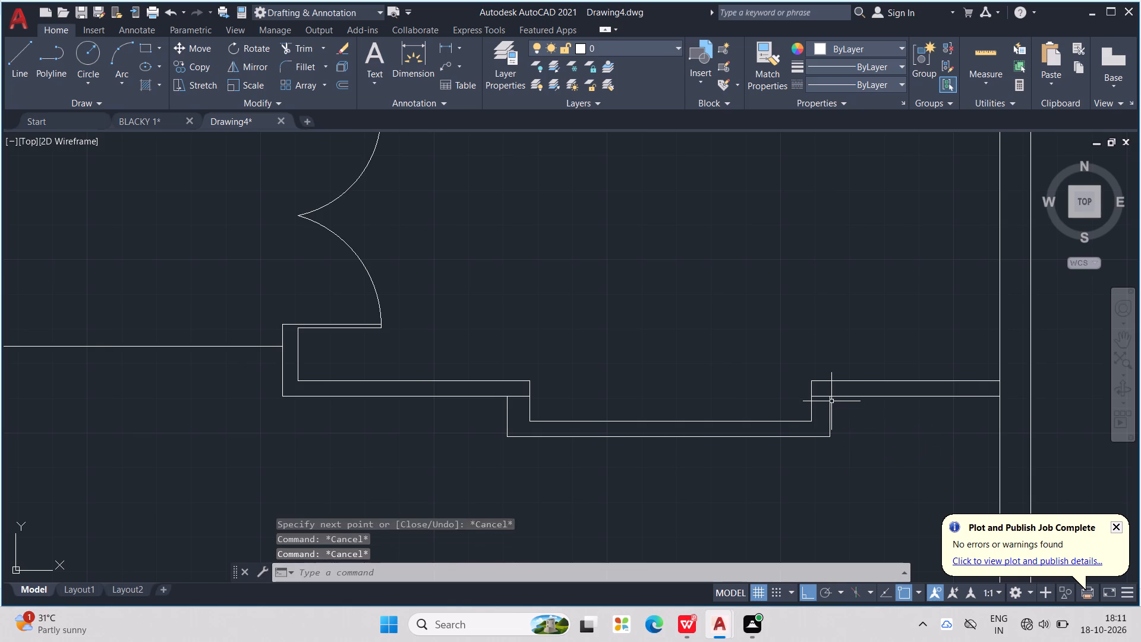
{"action": "key", "text": "Escape"}
Draw another, larger three-sided outline around the bay's outer outline, starting and ending on the south wall's outer line.
{"action": "key", "text": "l"}
{"action": "key", "text": "Return"}
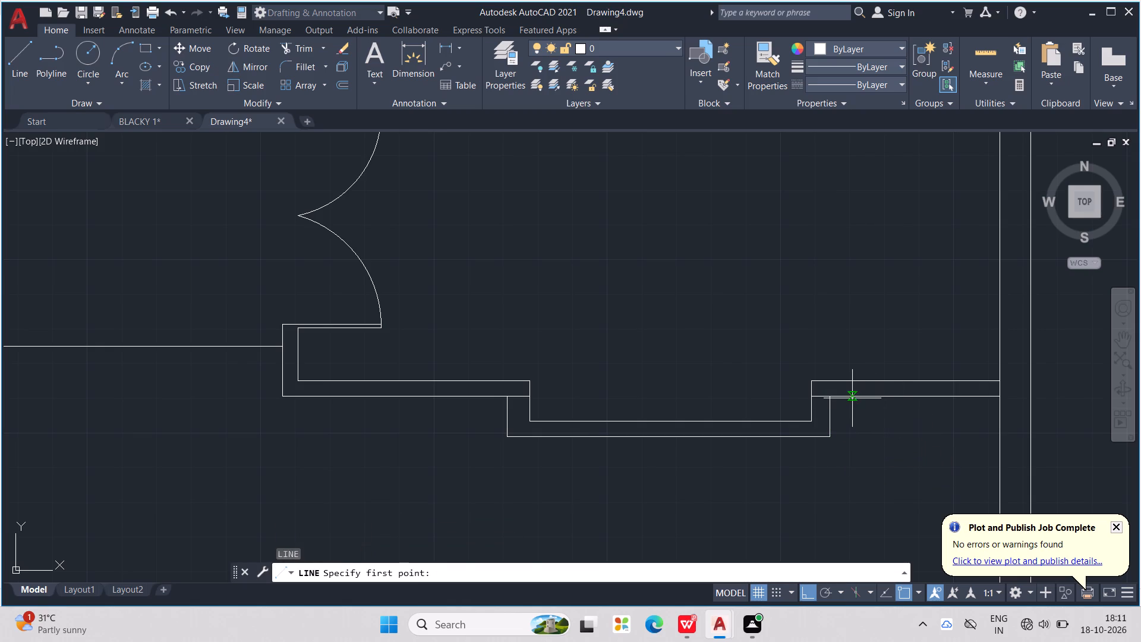
{"action": "left_click", "coordinate": [849, 399]}
{"action": "left_click", "coordinate": [849, 455]}
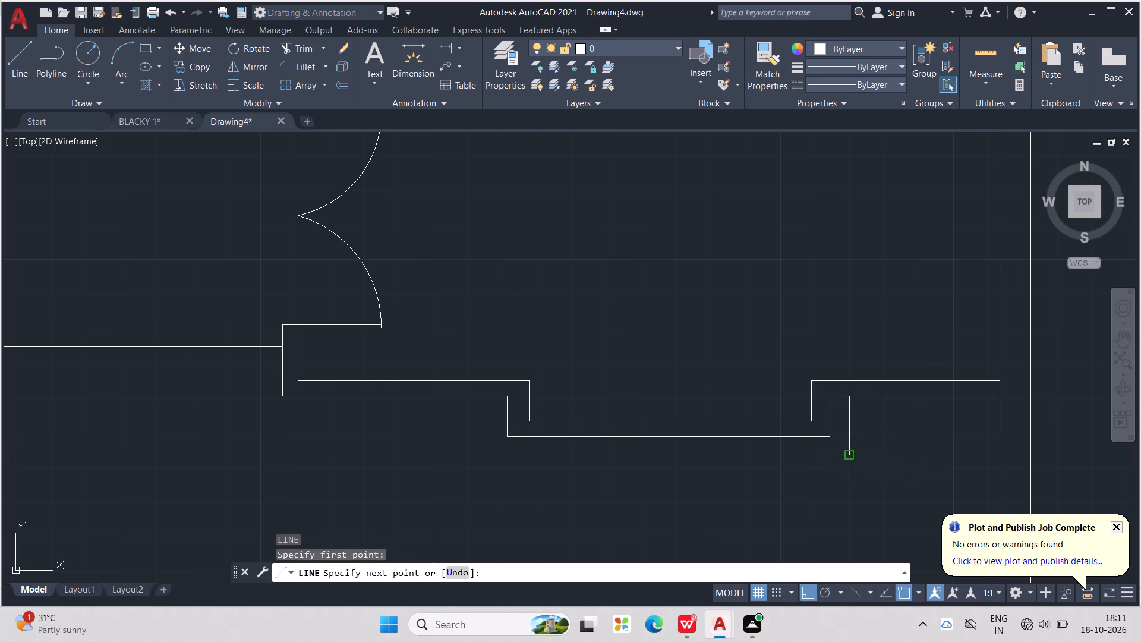
{"action": "middle_click_drag", "start_coordinate": [678, 461], "coordinate": [738, 473]}
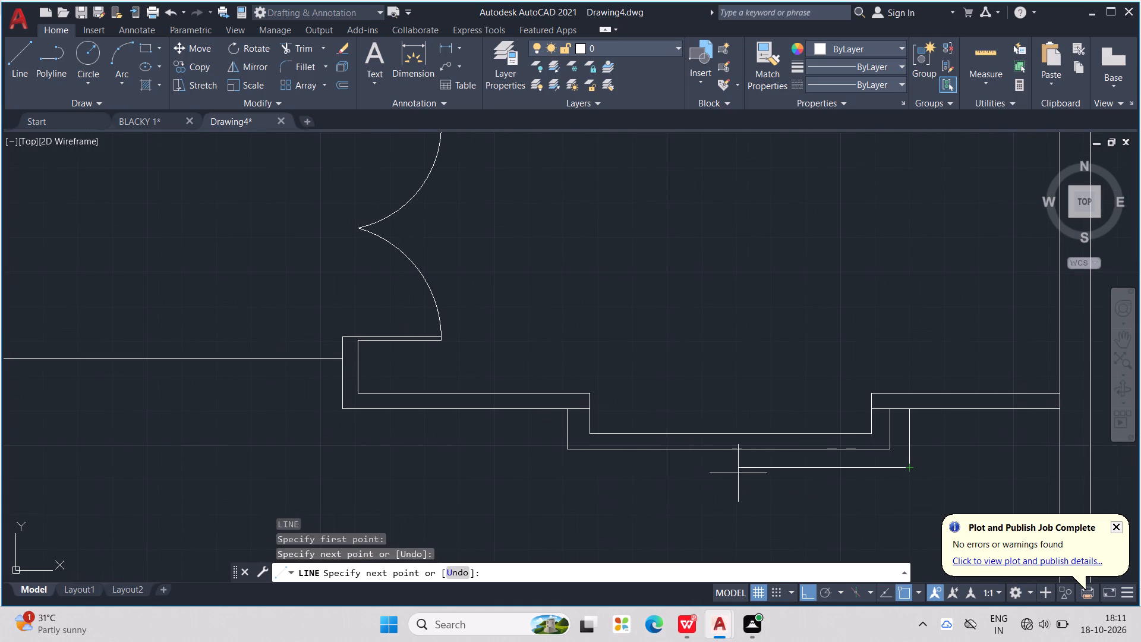
{"action": "left_click", "coordinate": [552, 459]}
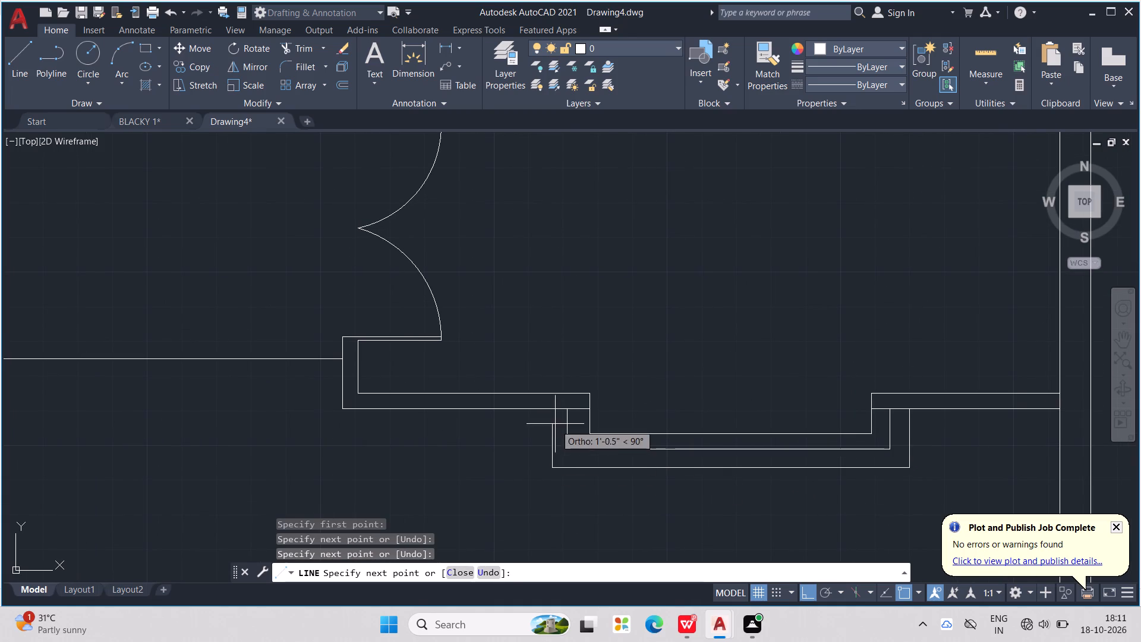
{"action": "left_click", "coordinate": [554, 410]}
{"action": "key", "text": "Escape"}
{"action": "key", "text": "Escape"}
{"action": "key", "text": "Escape"}
{"action": "key", "text": "Escape"}
{"action": "key", "text": "Escape"}
{"action": "key", "text": "Escape"}
{"action": "key", "text": "Escape"}
{"action": "key", "text": "Escape"}
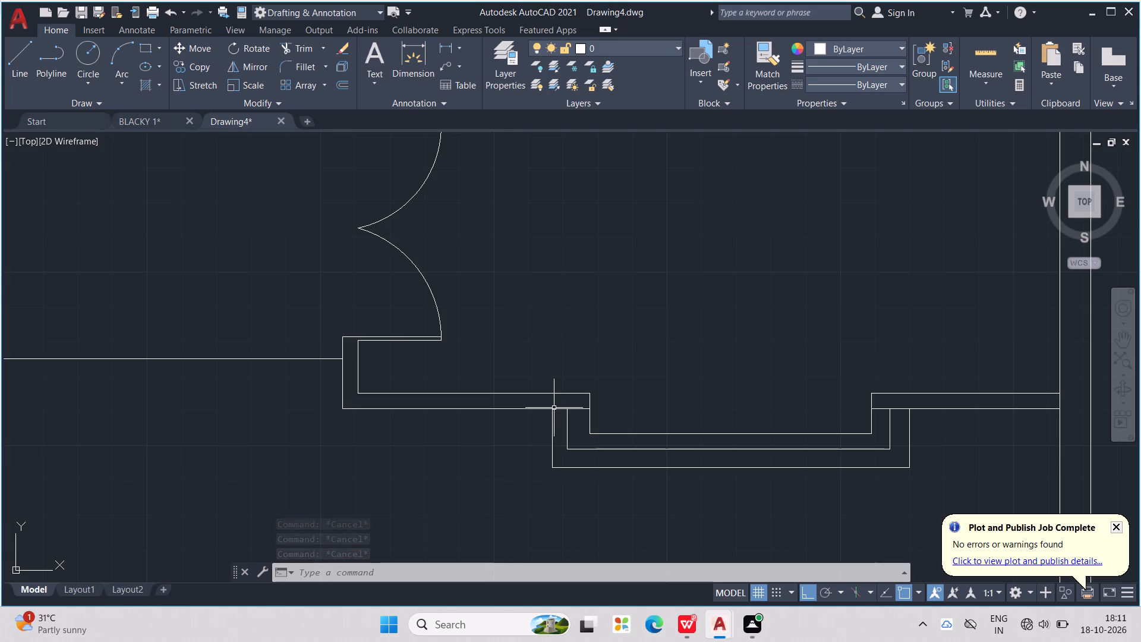
{"action": "scroll", "coordinate": [556, 423], "scroll_direction": "up", "scroll_amount": 1}
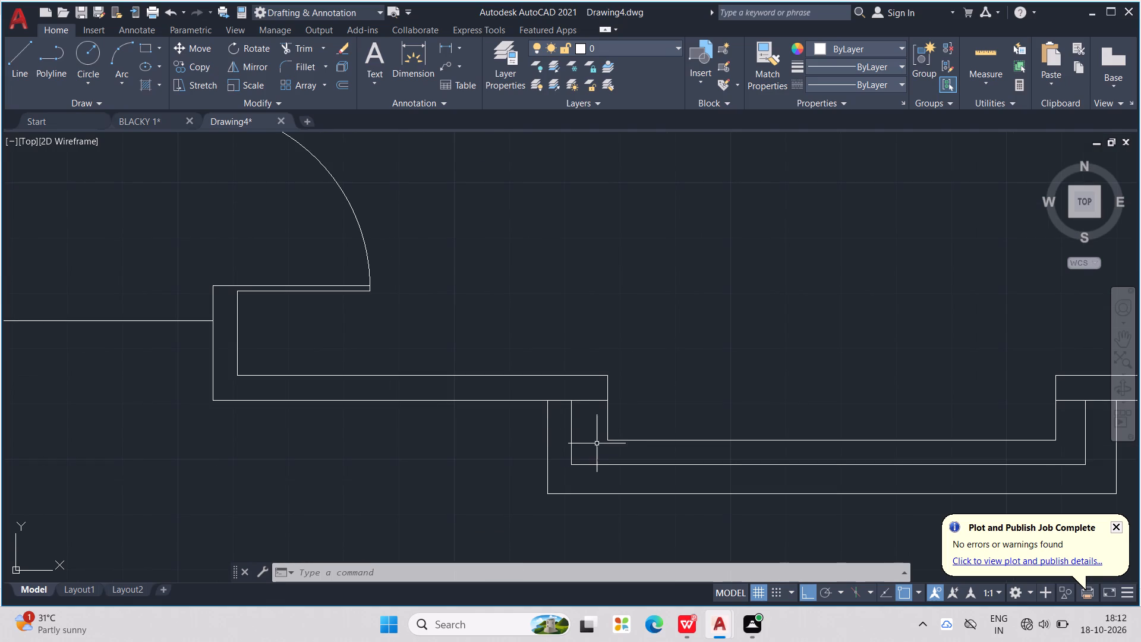
Using the dashed JIS_02 linetype, draw a stepped line from the southeast room's south wall: south, west, and south to the plot's boundary wall.
{"action": "scroll", "coordinate": [598, 442], "scroll_direction": "down", "scroll_amount": 2}
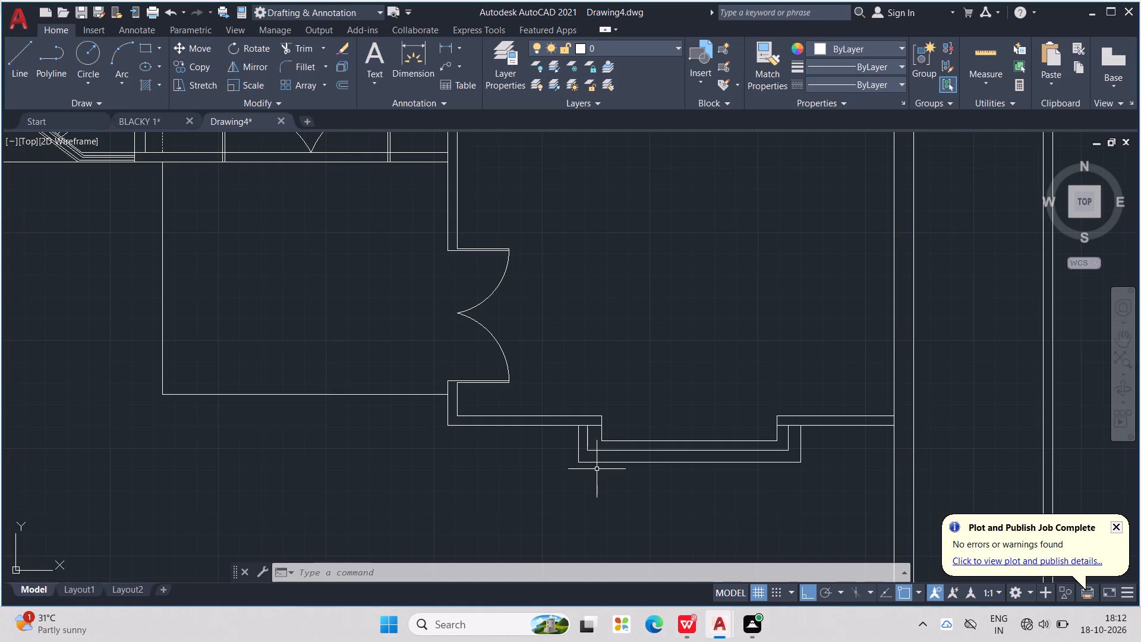
{"action": "scroll", "coordinate": [597, 469], "scroll_direction": "down", "scroll_amount": 4}
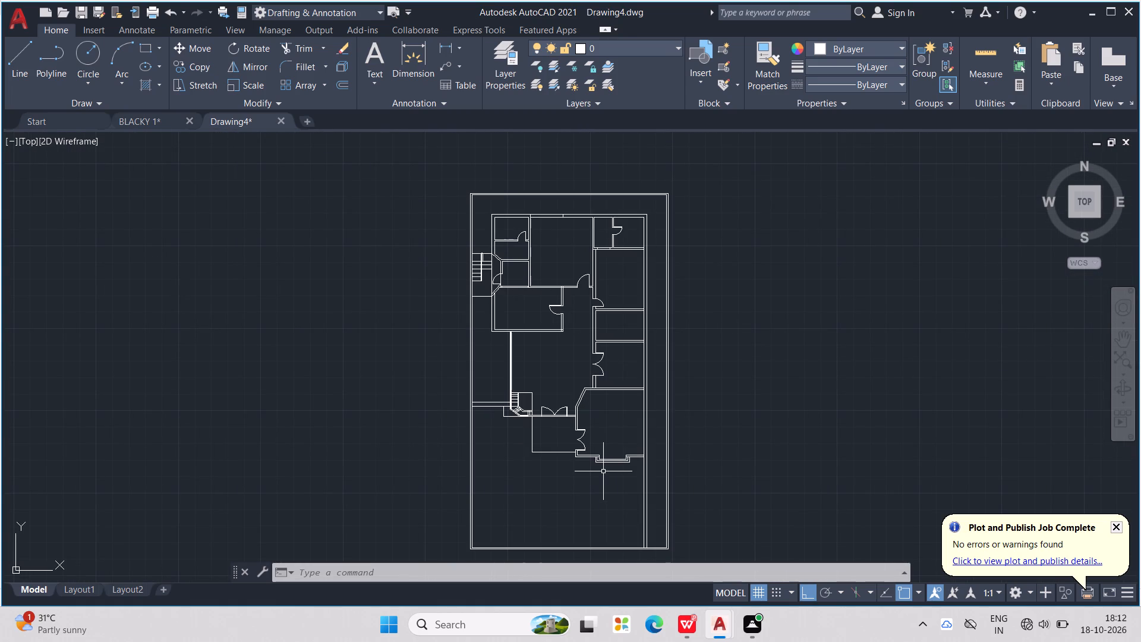
{"action": "scroll", "coordinate": [601, 471], "scroll_direction": "up", "scroll_amount": 2}
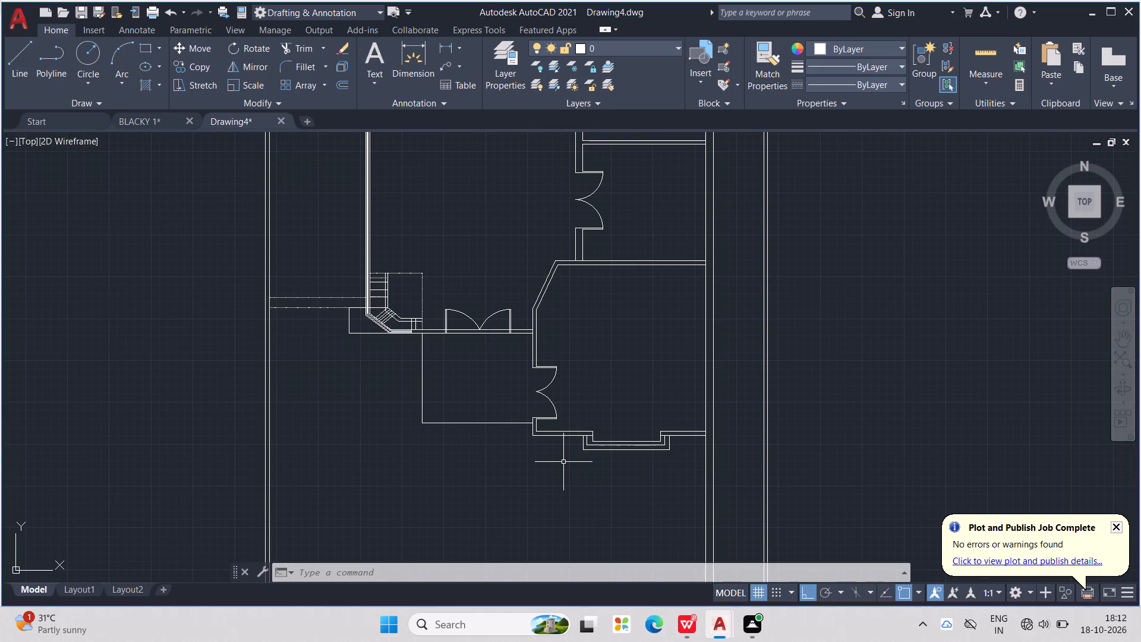
{"action": "left_click", "coordinate": [874, 77]}
{"action": "left_click", "coordinate": [855, 149]}
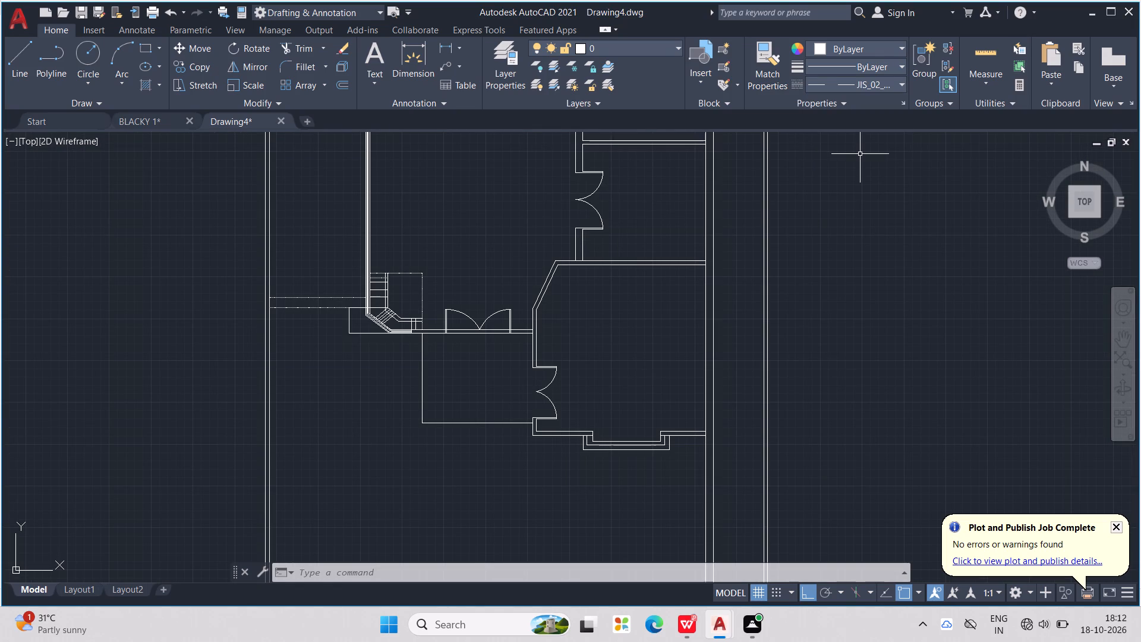
{"action": "key", "text": "l"}
{"action": "key", "text": "Return"}
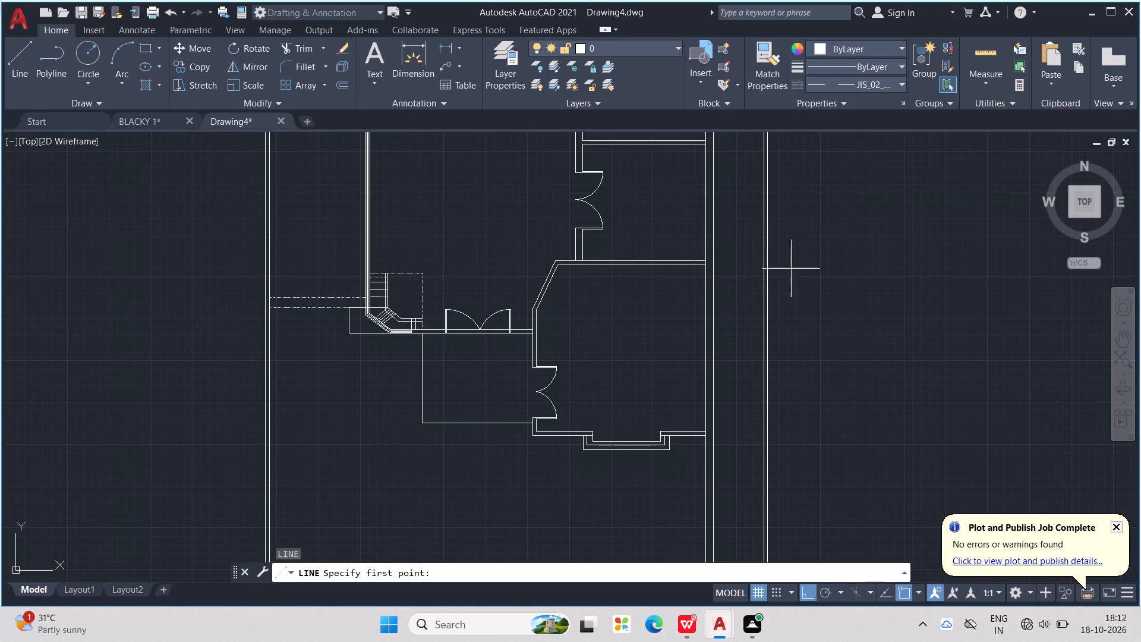
{"action": "scroll", "coordinate": [528, 449], "scroll_direction": "up", "scroll_amount": 2}
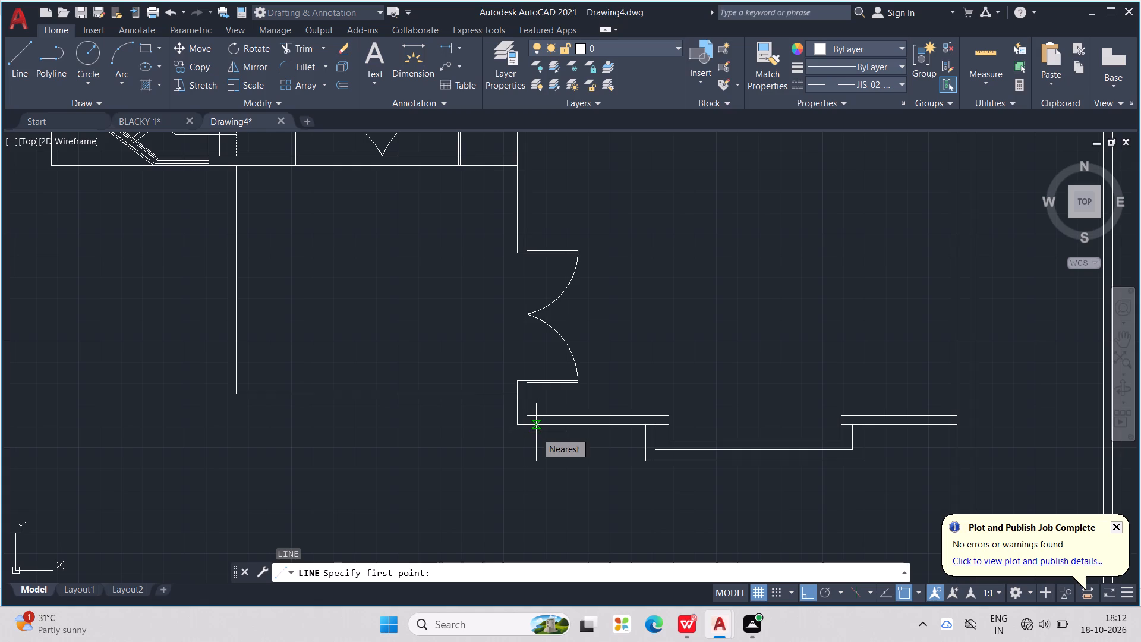
{"action": "middle_click_drag", "start_coordinate": [536, 432], "coordinate": [561, 405]}
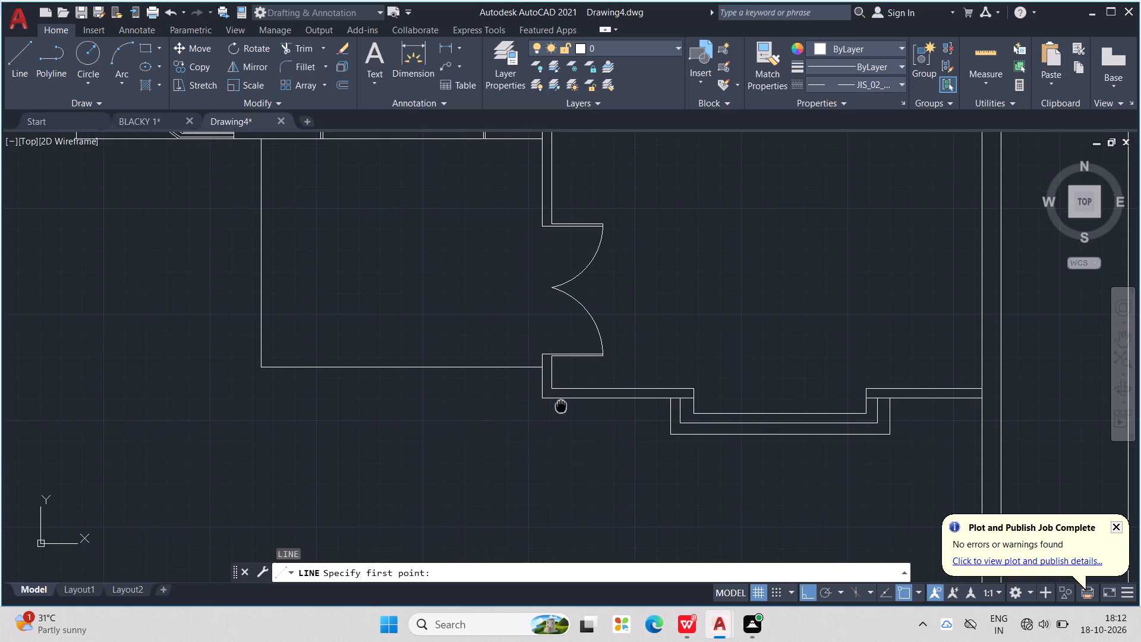
{"action": "middle_click_drag", "start_coordinate": [561, 405], "coordinate": [566, 402]}
{"action": "scroll", "coordinate": [566, 402], "scroll_direction": "up", "scroll_amount": 2}
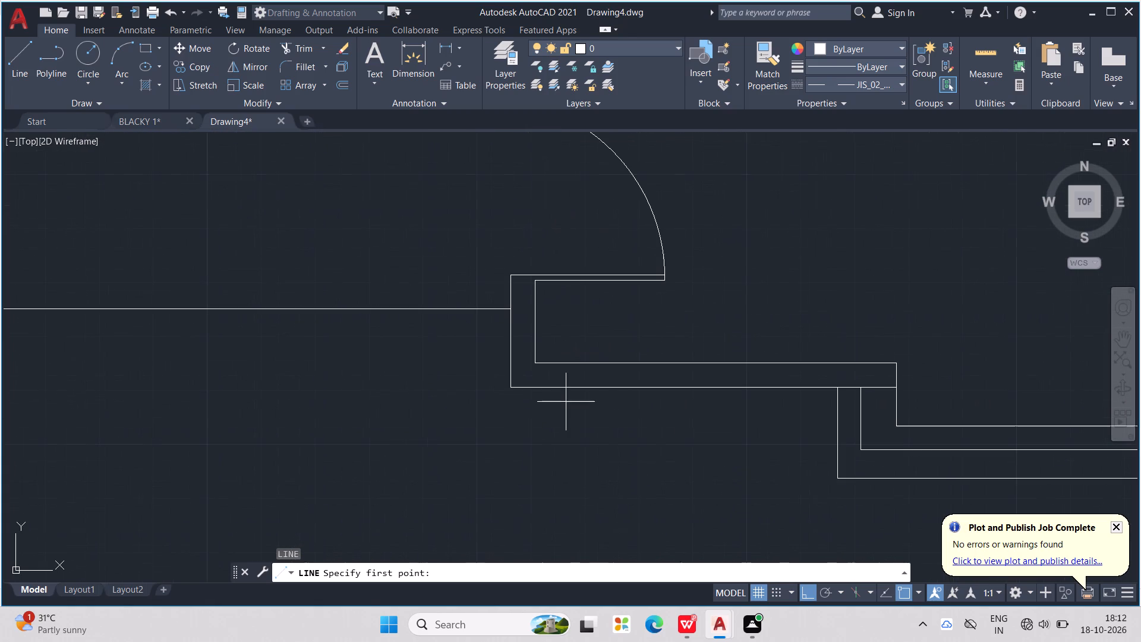
{"action": "left_click", "coordinate": [541, 389]}
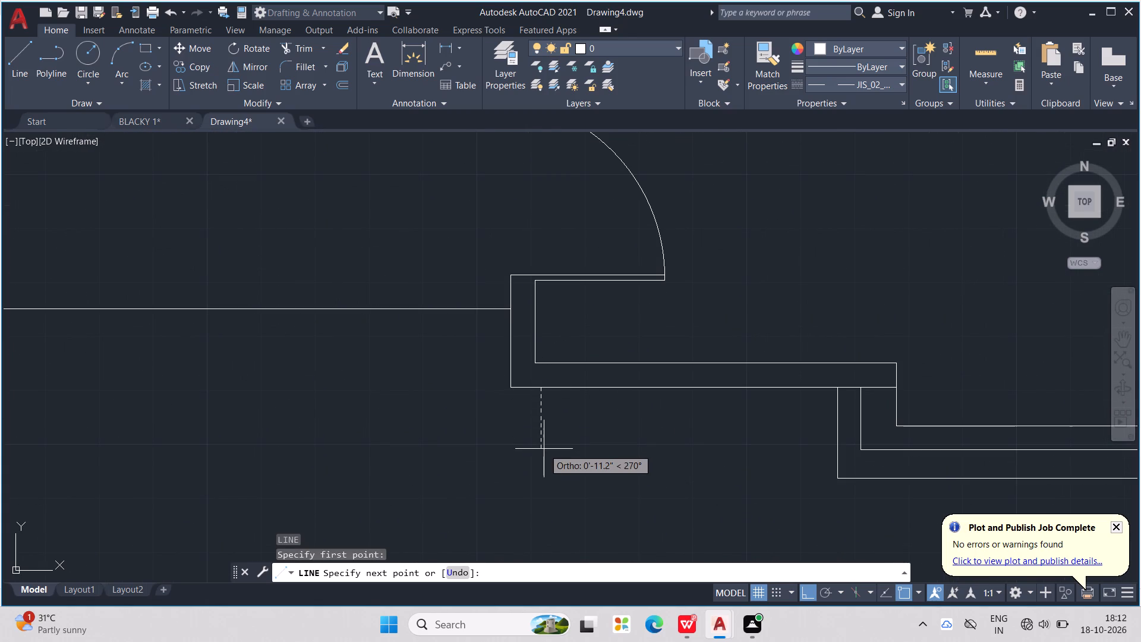
{"action": "middle_click_drag", "start_coordinate": [547, 441], "coordinate": [579, 420]}
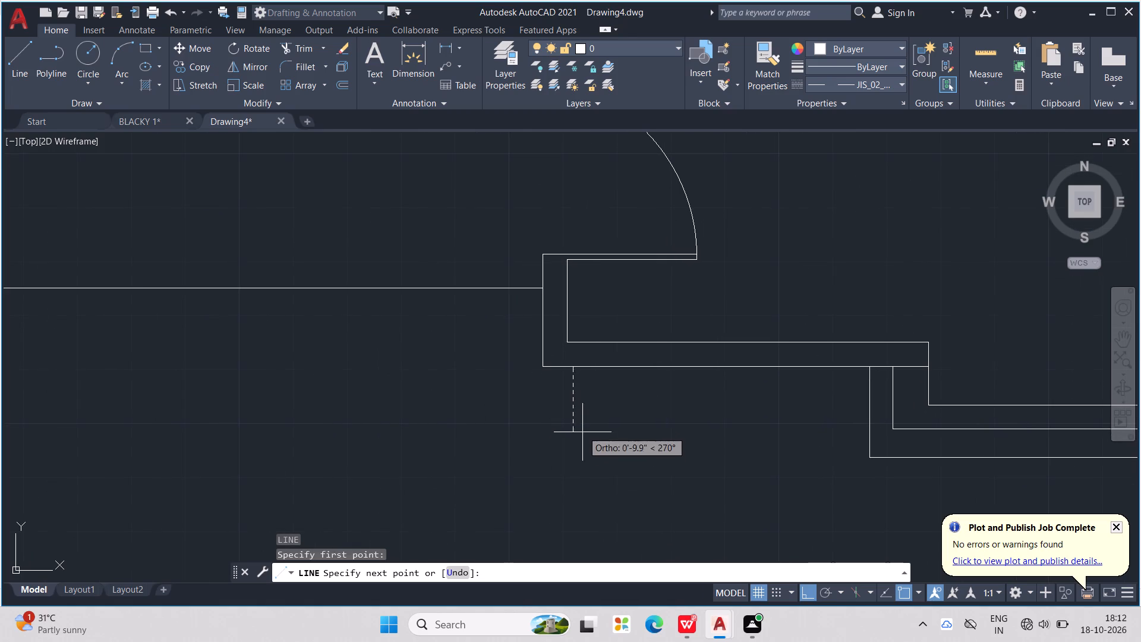
{"action": "scroll", "coordinate": [579, 455], "scroll_direction": "down", "scroll_amount": 1}
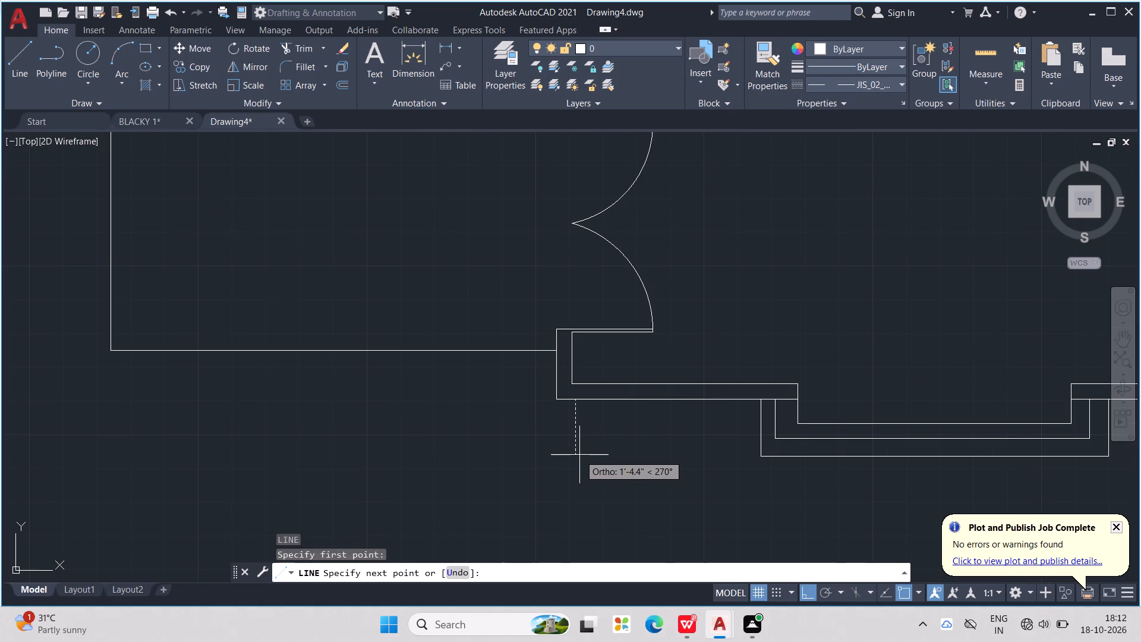
{"action": "left_click", "coordinate": [577, 494]}
{"action": "middle_click_drag", "start_coordinate": [490, 493], "coordinate": [592, 465]}
{"action": "scroll", "coordinate": [490, 493], "scroll_direction": "down", "scroll_amount": 1}
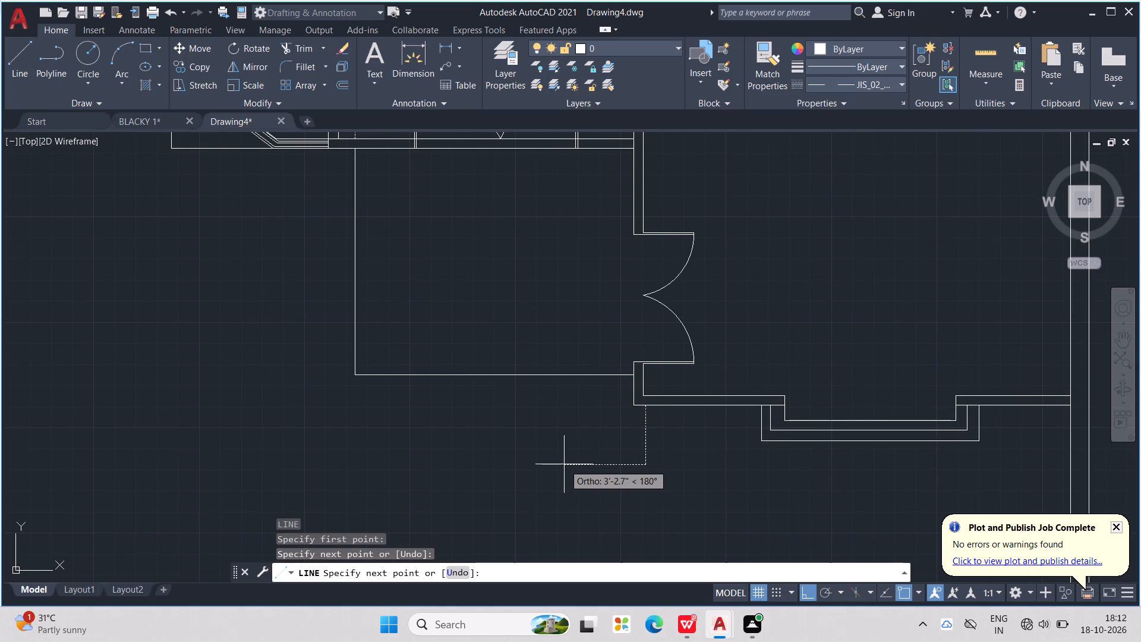
{"action": "scroll", "coordinate": [562, 464], "scroll_direction": "down", "scroll_amount": 2}
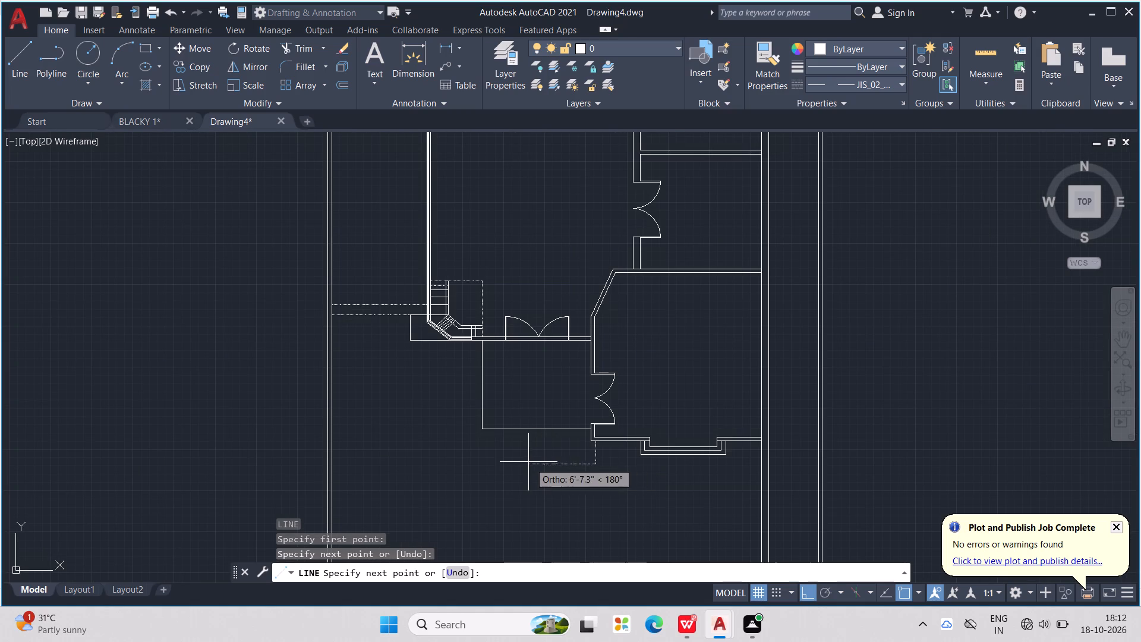
{"action": "left_click", "coordinate": [503, 461]}
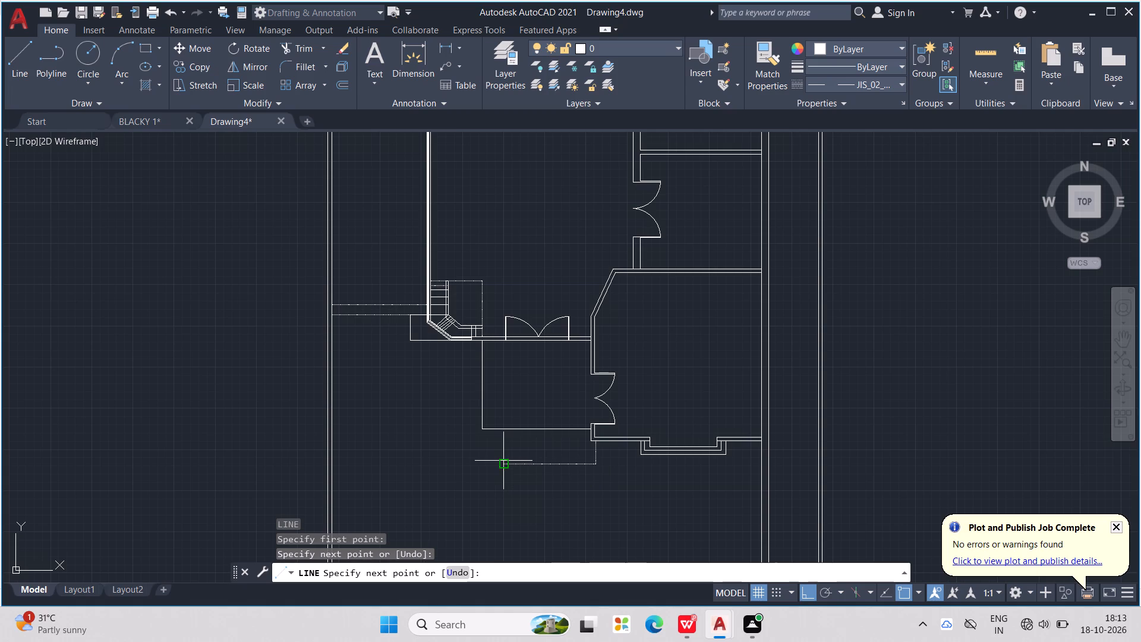
{"action": "middle_click_drag", "start_coordinate": [482, 498], "coordinate": [518, 445]}
{"action": "scroll", "coordinate": [518, 445], "scroll_direction": "down", "scroll_amount": 1}
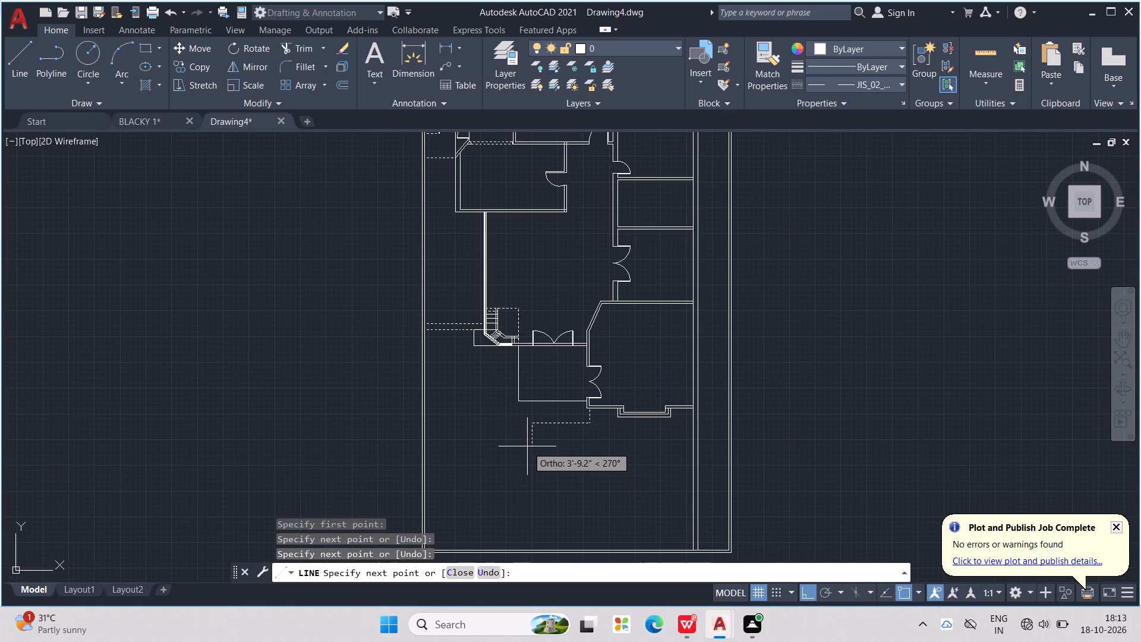
{"action": "scroll", "coordinate": [527, 446], "scroll_direction": "down", "scroll_amount": 1}
{"action": "middle_click_drag", "start_coordinate": [527, 446], "coordinate": [527, 430]}
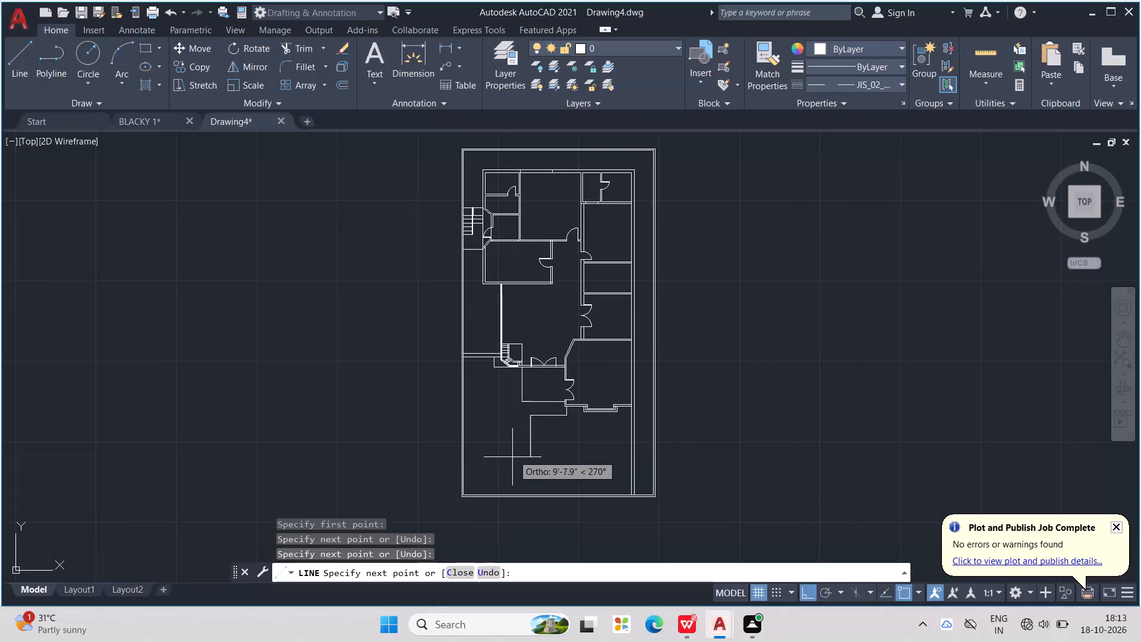
{"action": "scroll", "coordinate": [515, 467], "scroll_direction": "up", "scroll_amount": 2}
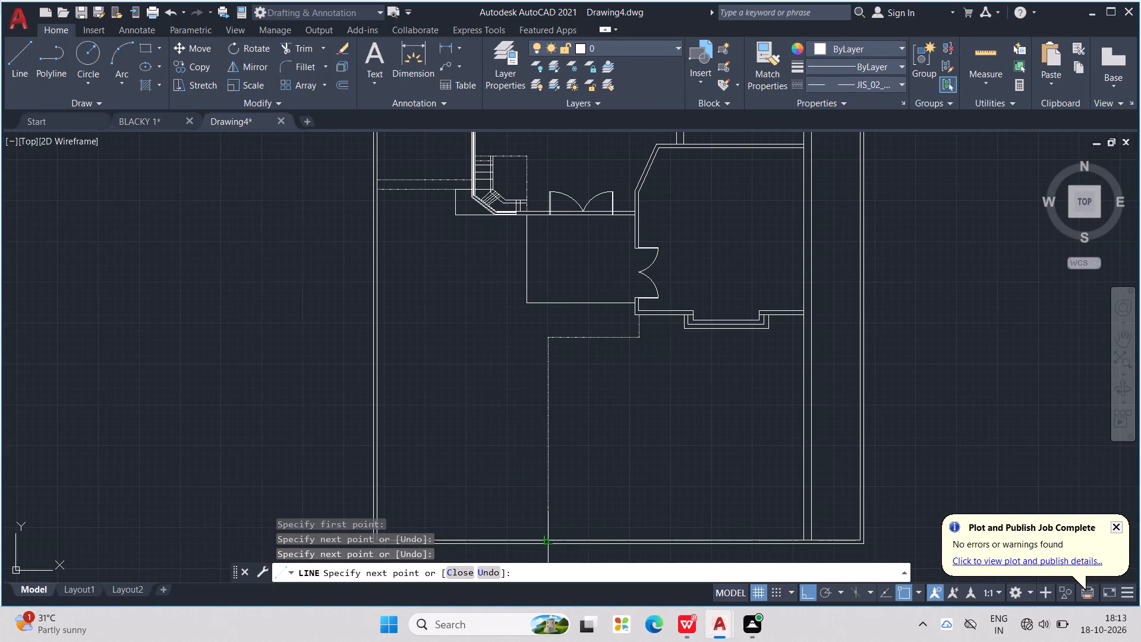
{"action": "left_click", "coordinate": [550, 540]}
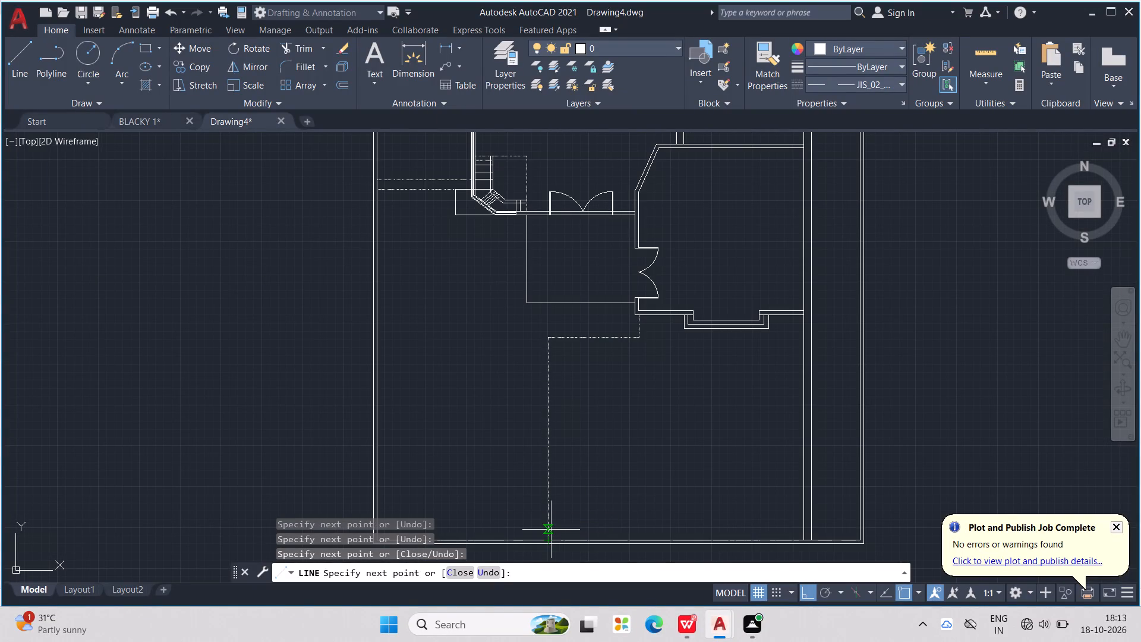
{"action": "key", "text": "Escape"}
{"action": "key", "text": "Escape"}
{"action": "key", "text": "Escape"}
Draw a dashed horizontal line from the stepped line's long vertical segment west to the inner face of the west boundary wall.
{"action": "key", "text": "l"}
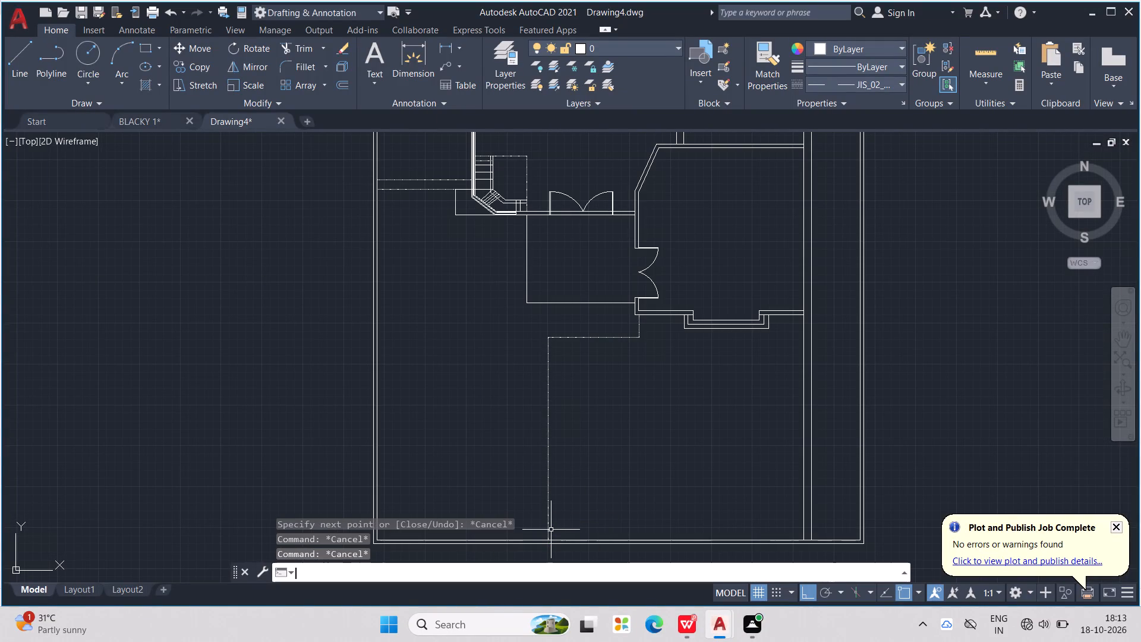
{"action": "key", "text": "Return"}
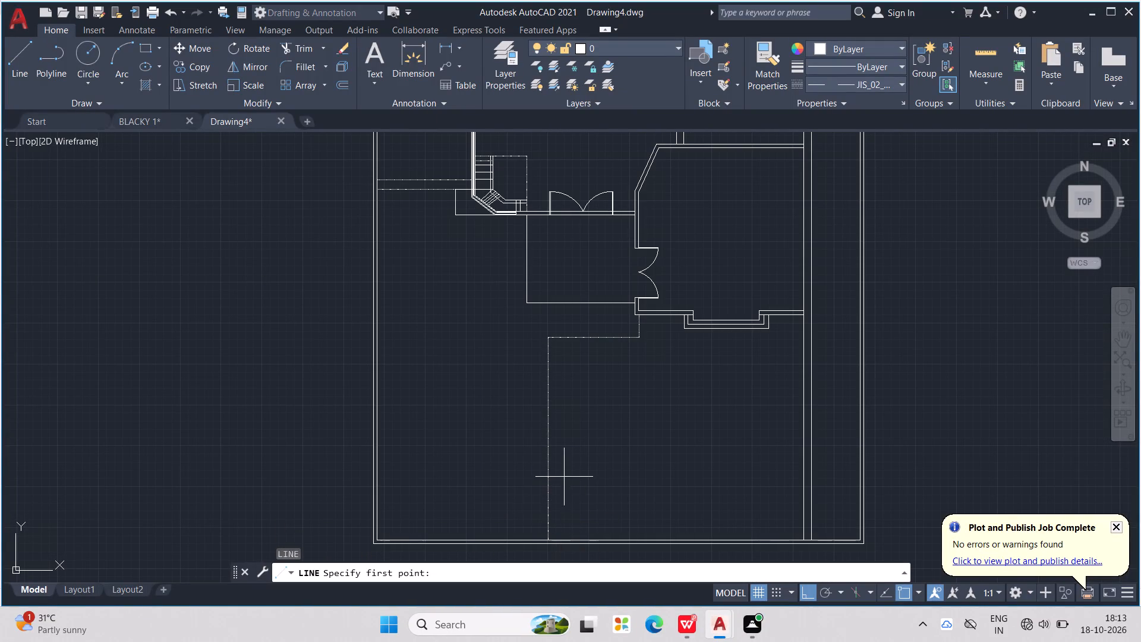
{"action": "scroll", "coordinate": [550, 372], "scroll_direction": "up", "scroll_amount": 1}
{"action": "middle_click_drag", "start_coordinate": [550, 371], "coordinate": [566, 411]}
{"action": "scroll", "coordinate": [566, 408], "scroll_direction": "up", "scroll_amount": 1}
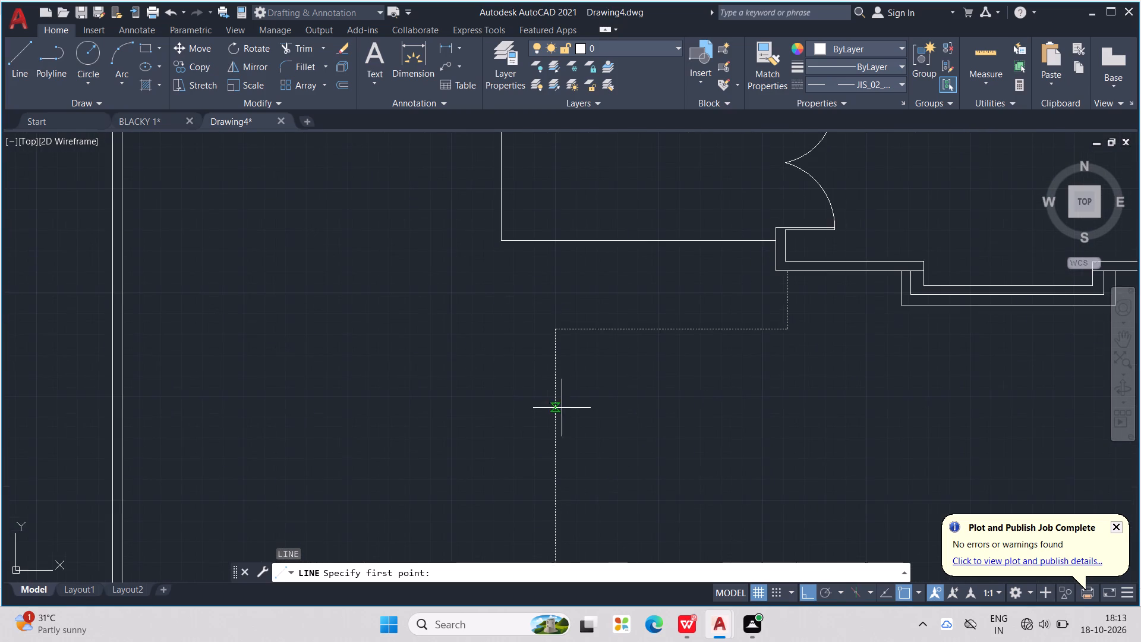
{"action": "middle_click_drag", "start_coordinate": [568, 404], "coordinate": [715, 402]}
{"action": "left_click", "coordinate": [702, 407]}
{"action": "middle_click_drag", "start_coordinate": [411, 438], "coordinate": [494, 432]}
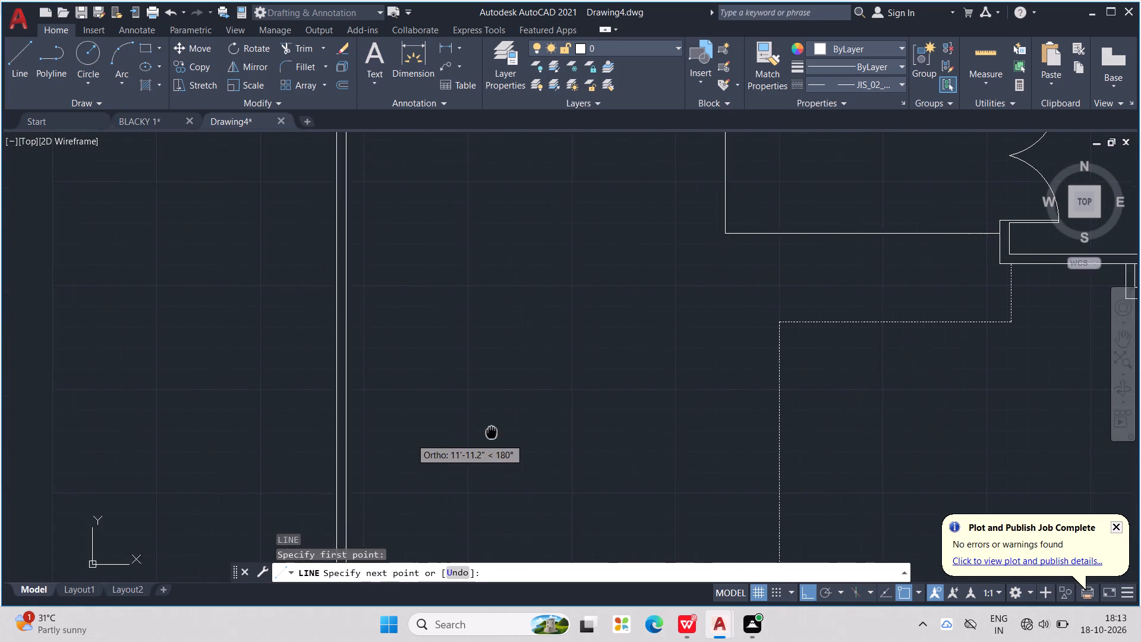
{"action": "middle_click_drag", "start_coordinate": [494, 432], "coordinate": [529, 429]}
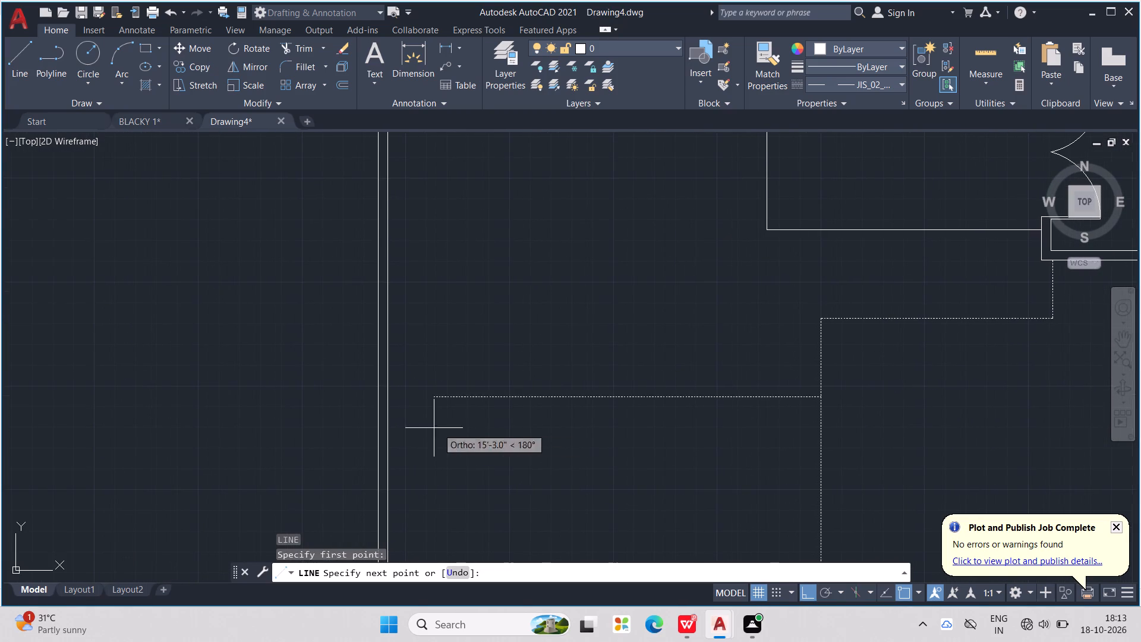
{"action": "left_click", "coordinate": [389, 399]}
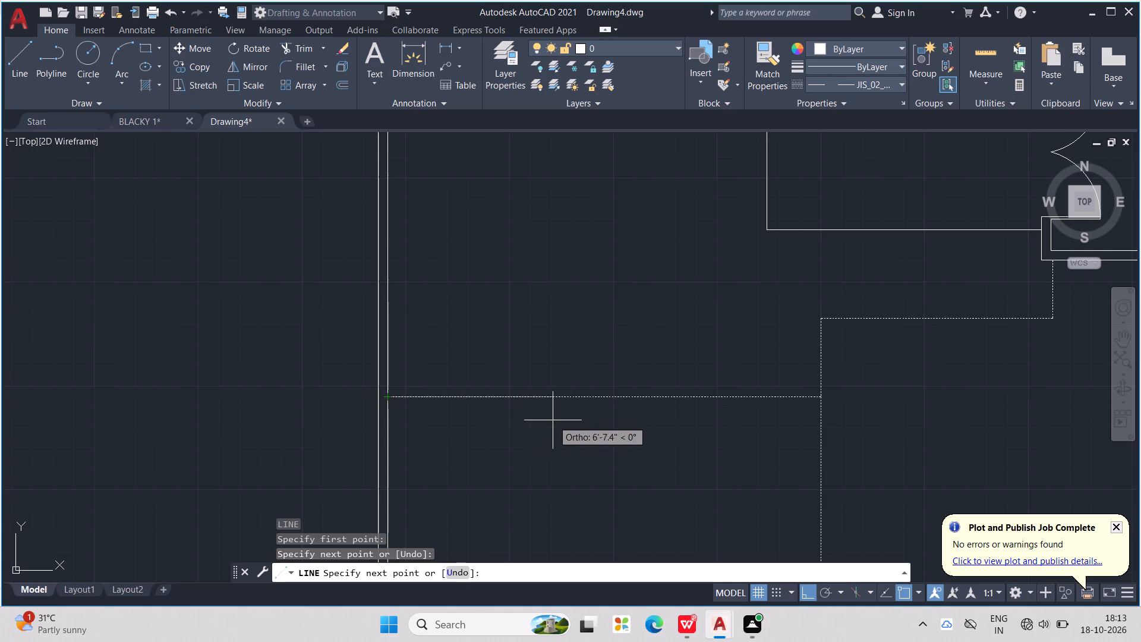
{"action": "scroll", "coordinate": [553, 420], "scroll_direction": "down", "scroll_amount": 2}
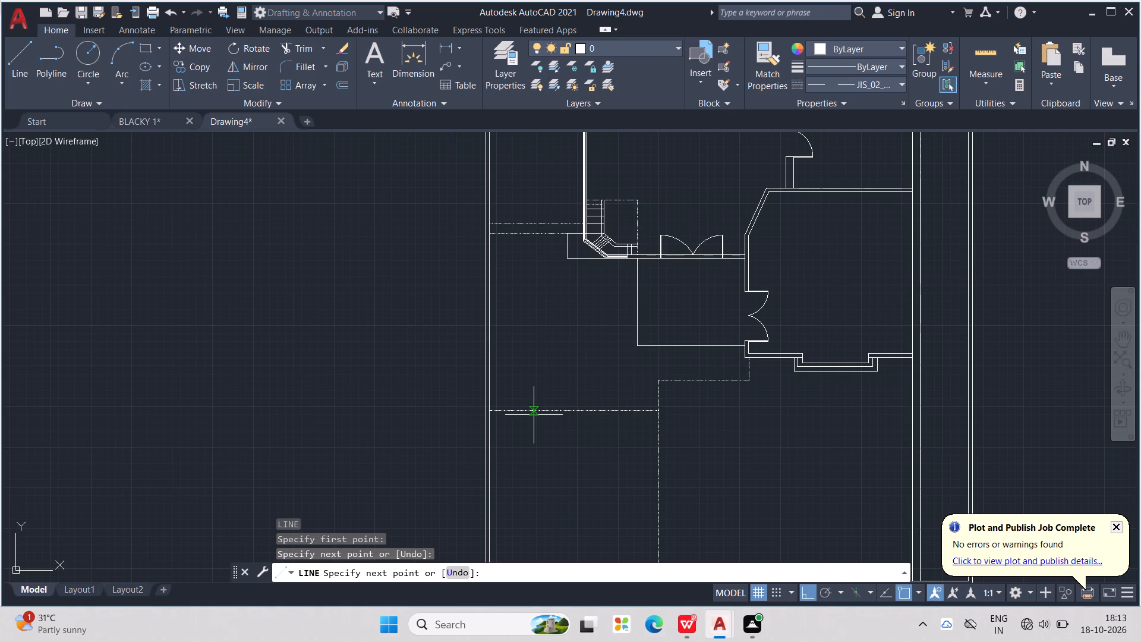
{"action": "key", "text": "Escape"}
{"action": "key", "text": "Escape"}
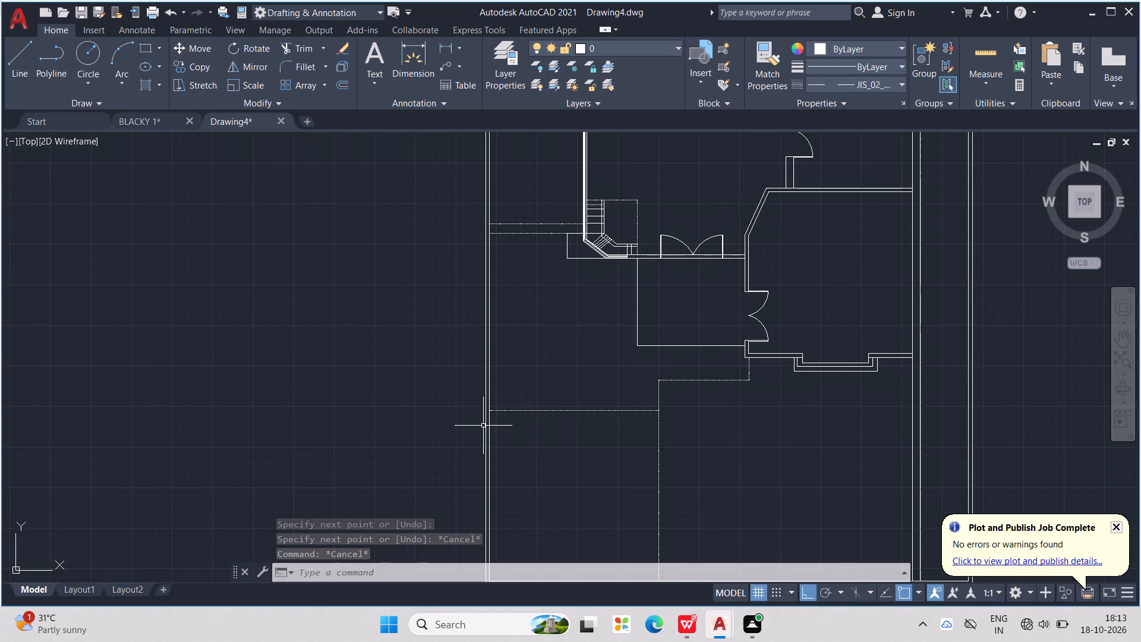
Trim the two short cross lines inside the north wall, at the northwest room's east partition and above the large central room.
{"action": "scroll", "coordinate": [483, 425], "scroll_direction": "down", "scroll_amount": 1}
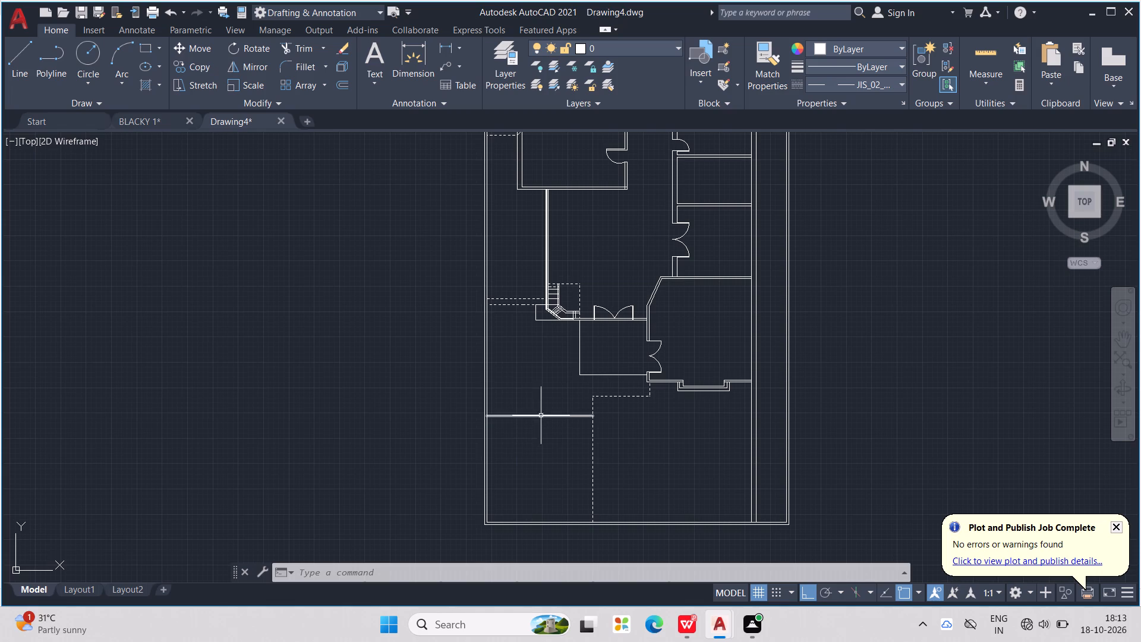
{"action": "scroll", "coordinate": [543, 413], "scroll_direction": "down", "scroll_amount": 1}
{"action": "middle_click_drag", "start_coordinate": [544, 413], "coordinate": [568, 439]}
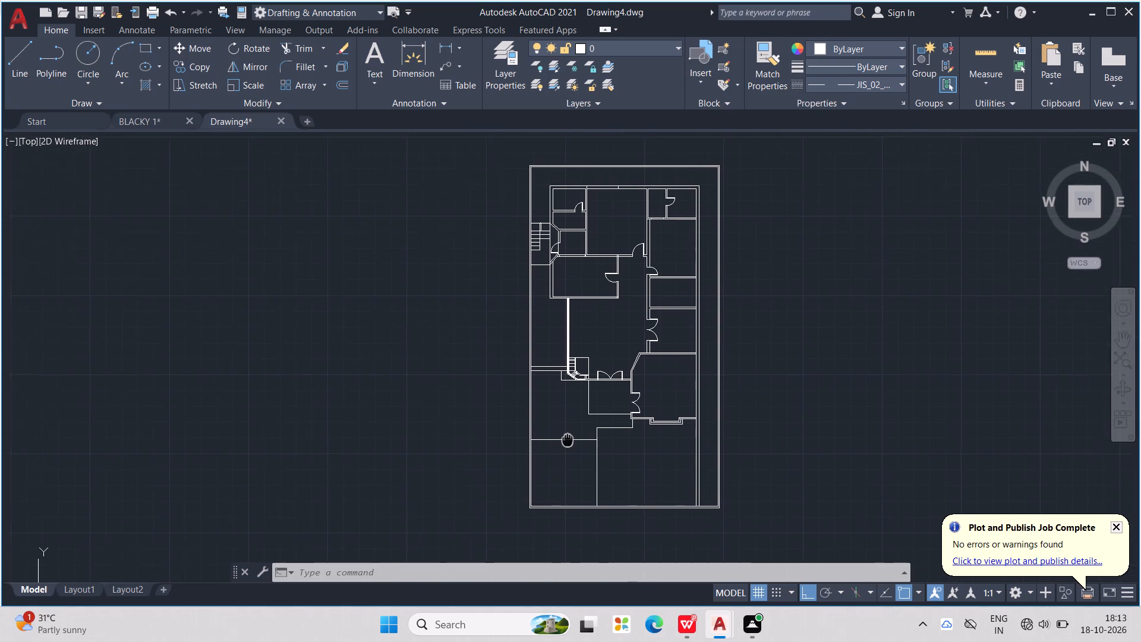
{"action": "middle_click_drag", "start_coordinate": [568, 439], "coordinate": [588, 439]}
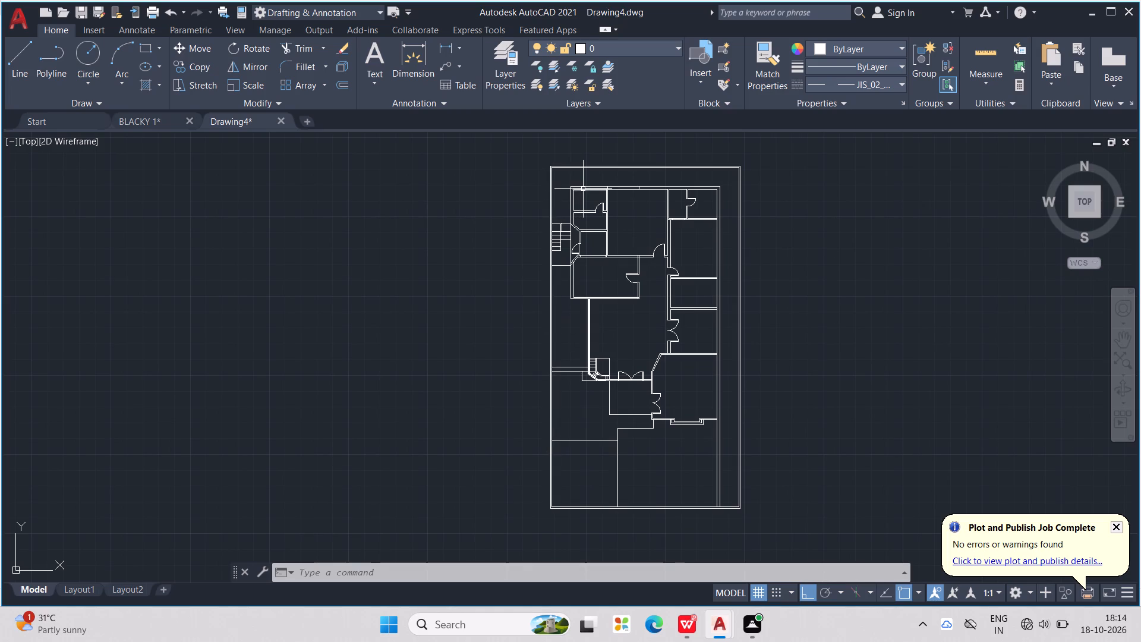
{"action": "scroll", "coordinate": [586, 189], "scroll_direction": "up", "scroll_amount": 1}
{"action": "scroll", "coordinate": [660, 209], "scroll_direction": "up", "scroll_amount": 1}
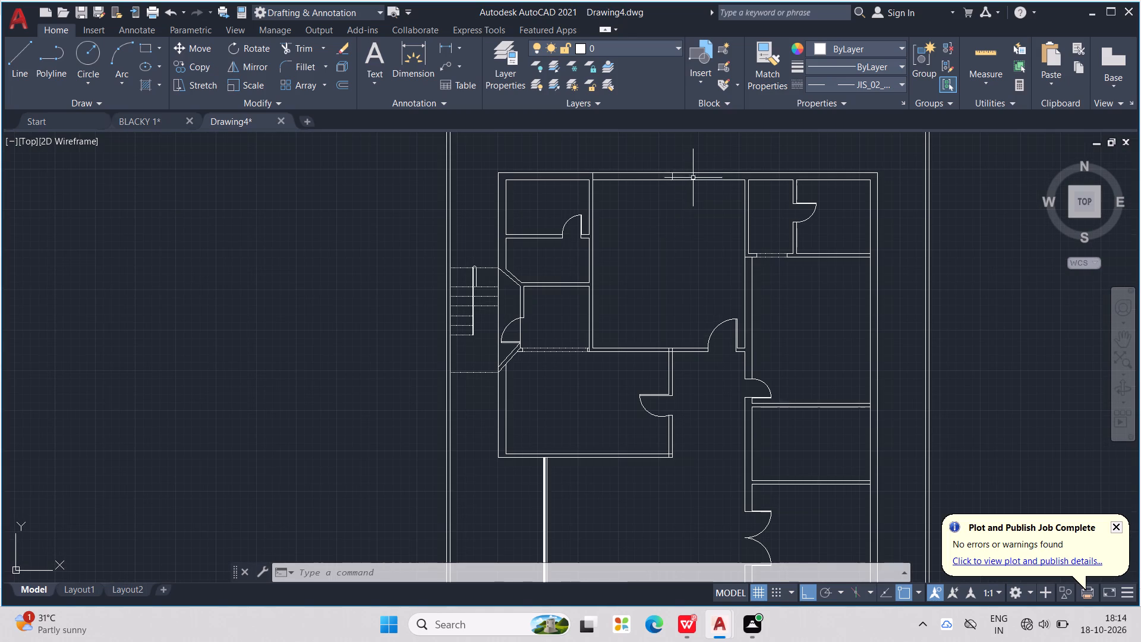
{"action": "type", "text": "TR"}
{"action": "key", "text": "Return"}
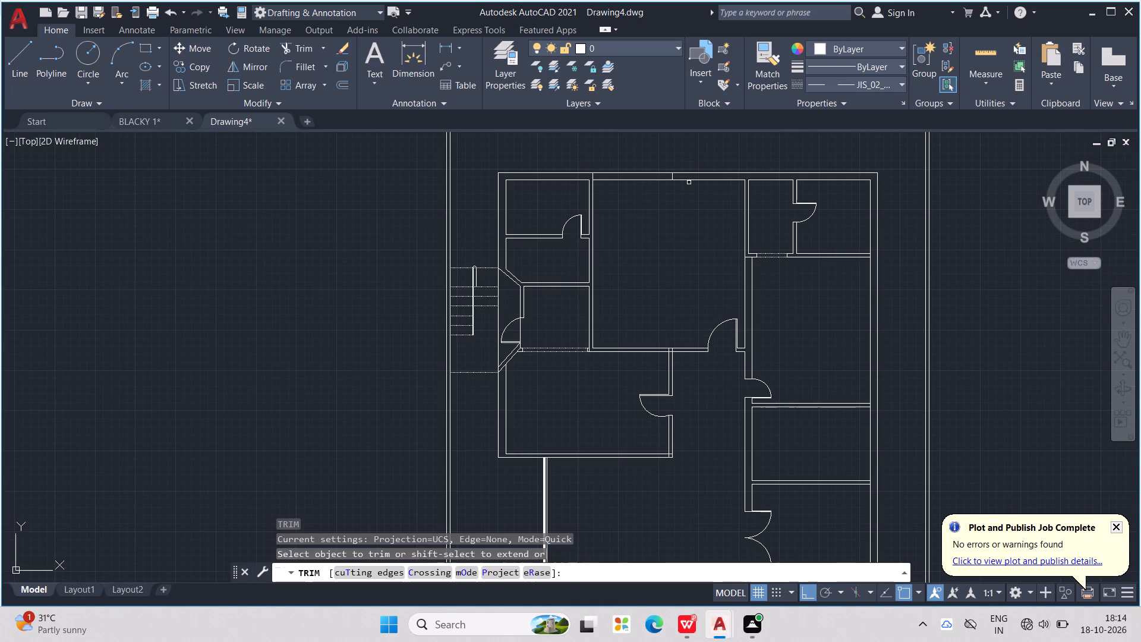
{"action": "scroll", "coordinate": [607, 151], "scroll_direction": "up", "scroll_amount": 2}
{"action": "scroll", "coordinate": [565, 199], "scroll_direction": "up", "scroll_amount": 2}
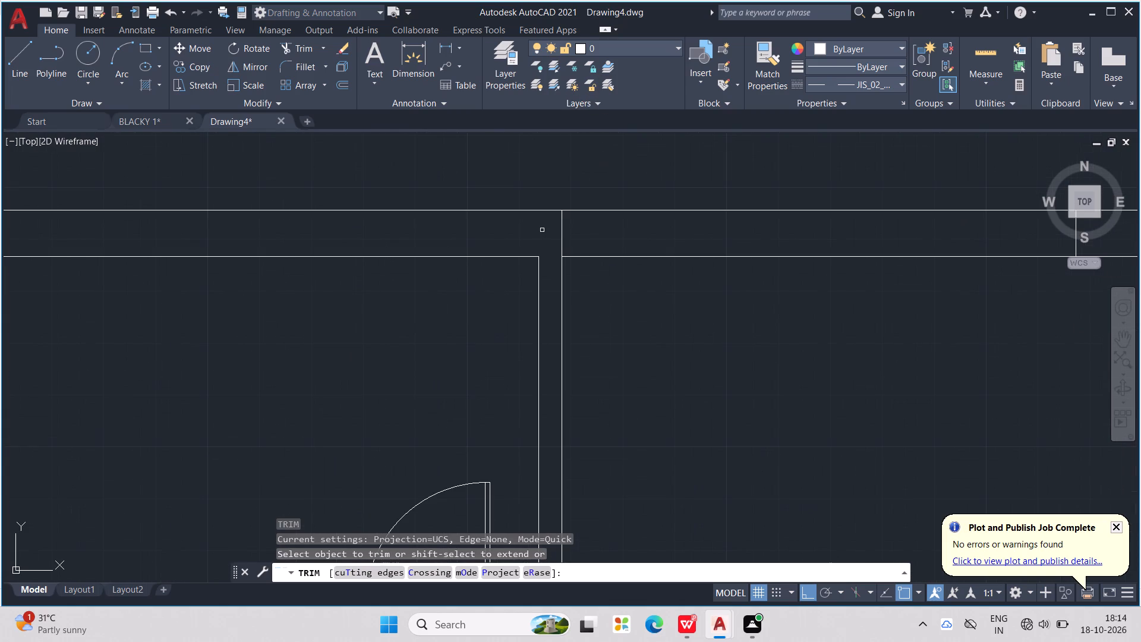
{"action": "left_click_drag", "start_coordinate": [542, 230], "coordinate": [588, 233]}
{"action": "scroll", "coordinate": [599, 226], "scroll_direction": "down", "scroll_amount": 2}
{"action": "scroll", "coordinate": [778, 226], "scroll_direction": "up", "scroll_amount": 1}
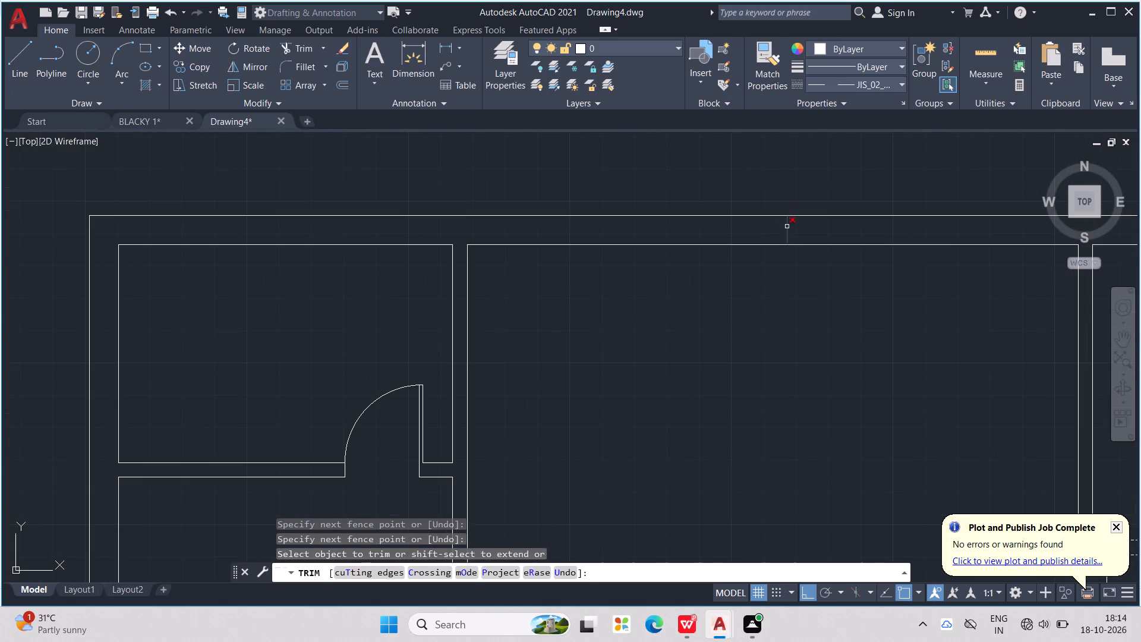
{"action": "left_click", "coordinate": [787, 226]}
{"action": "scroll", "coordinate": [789, 226], "scroll_direction": "down", "scroll_amount": 2}
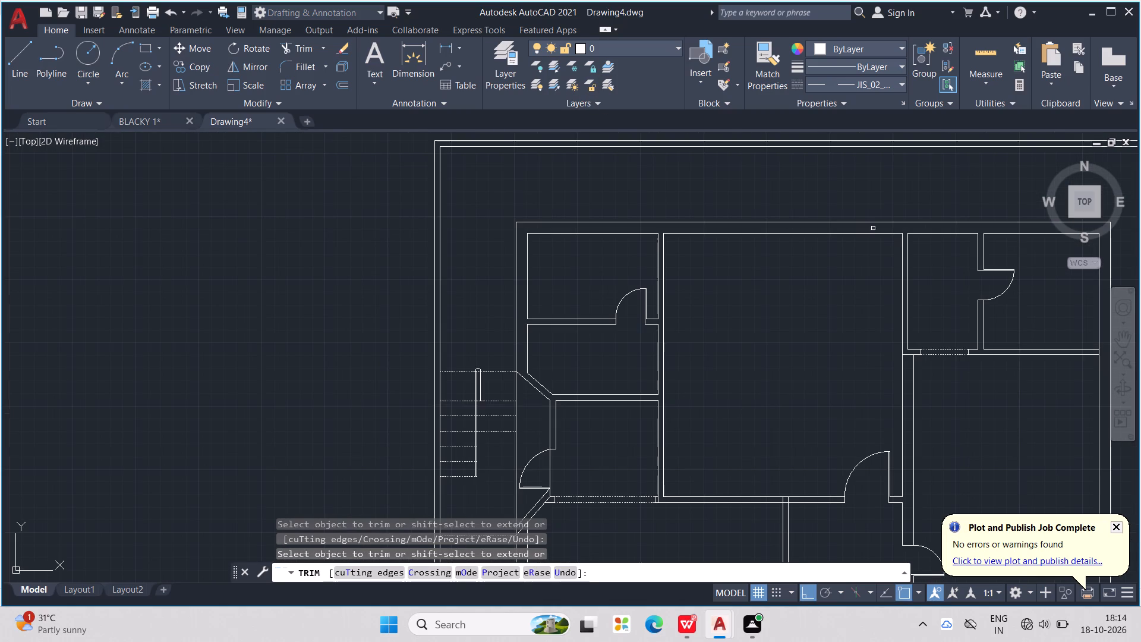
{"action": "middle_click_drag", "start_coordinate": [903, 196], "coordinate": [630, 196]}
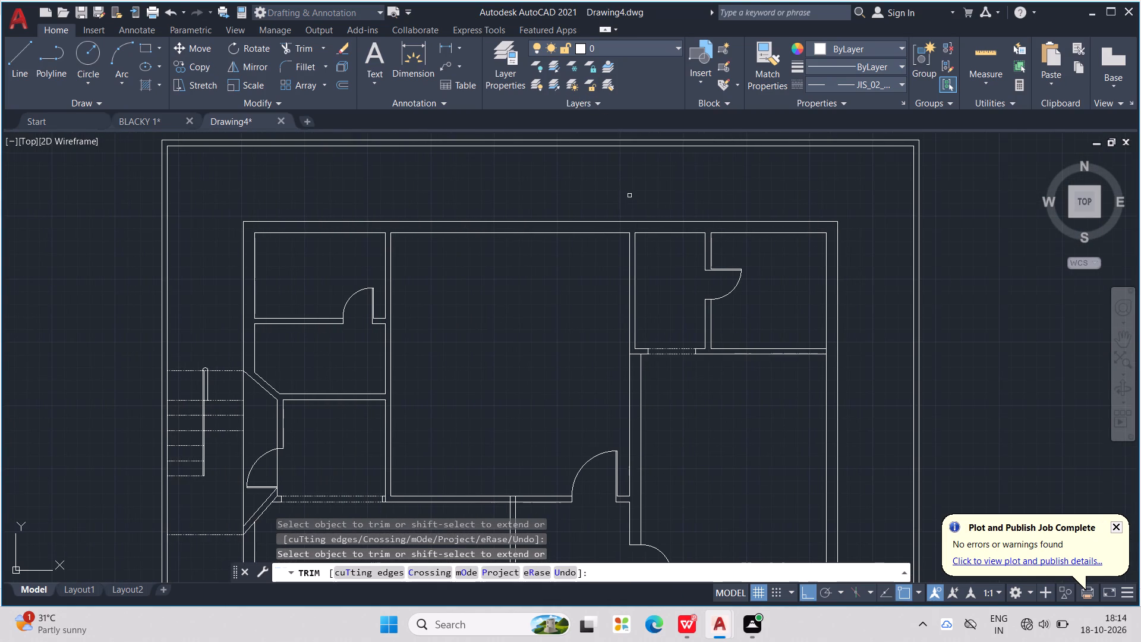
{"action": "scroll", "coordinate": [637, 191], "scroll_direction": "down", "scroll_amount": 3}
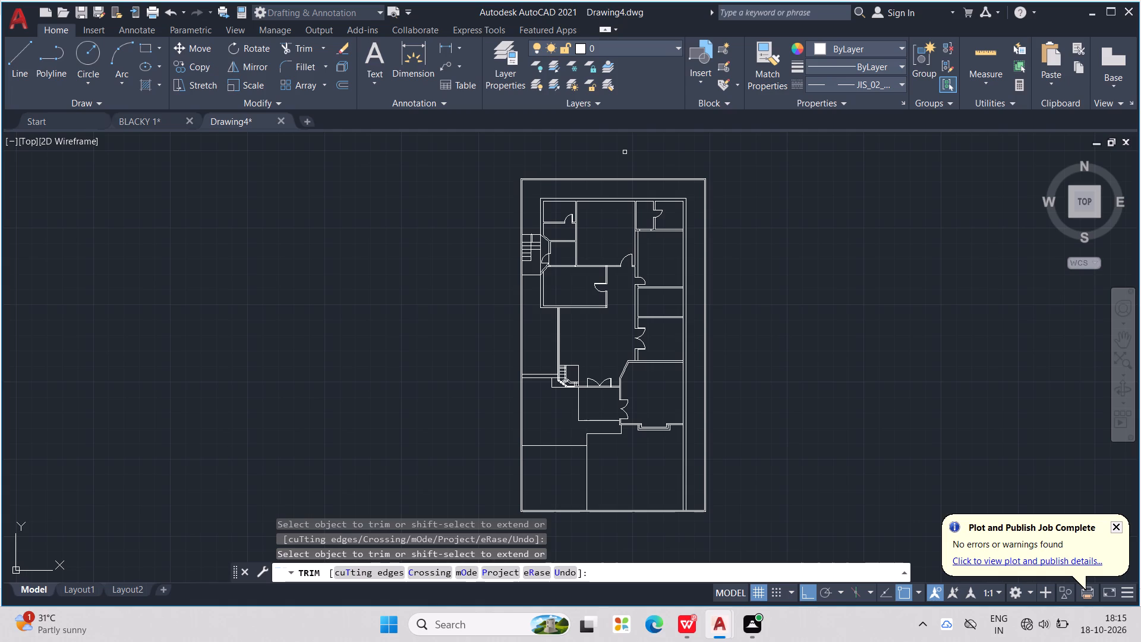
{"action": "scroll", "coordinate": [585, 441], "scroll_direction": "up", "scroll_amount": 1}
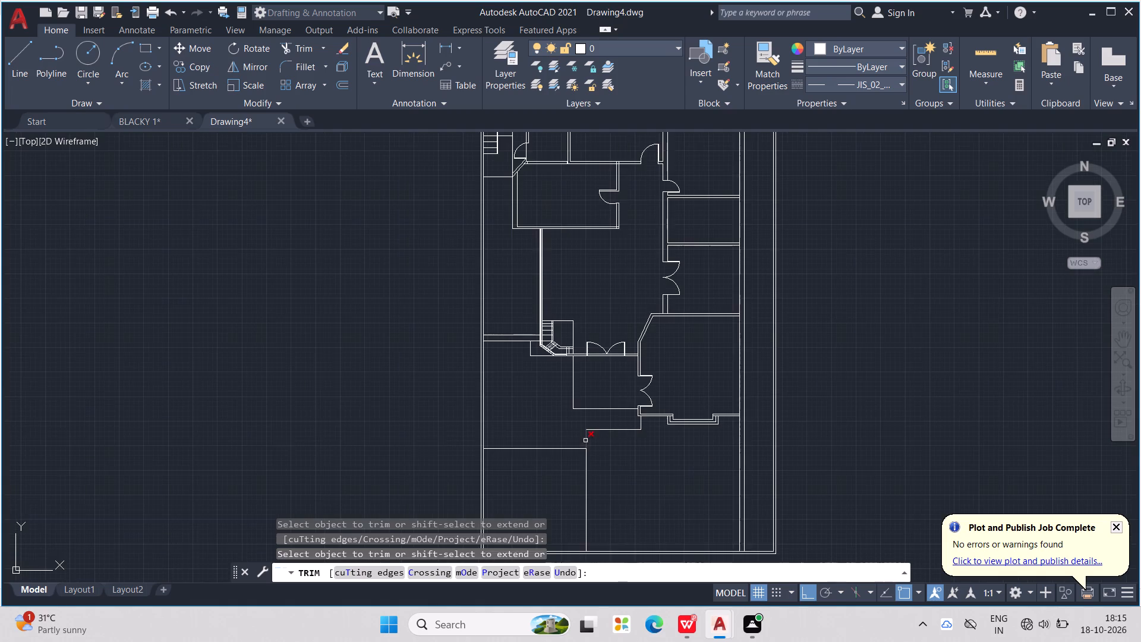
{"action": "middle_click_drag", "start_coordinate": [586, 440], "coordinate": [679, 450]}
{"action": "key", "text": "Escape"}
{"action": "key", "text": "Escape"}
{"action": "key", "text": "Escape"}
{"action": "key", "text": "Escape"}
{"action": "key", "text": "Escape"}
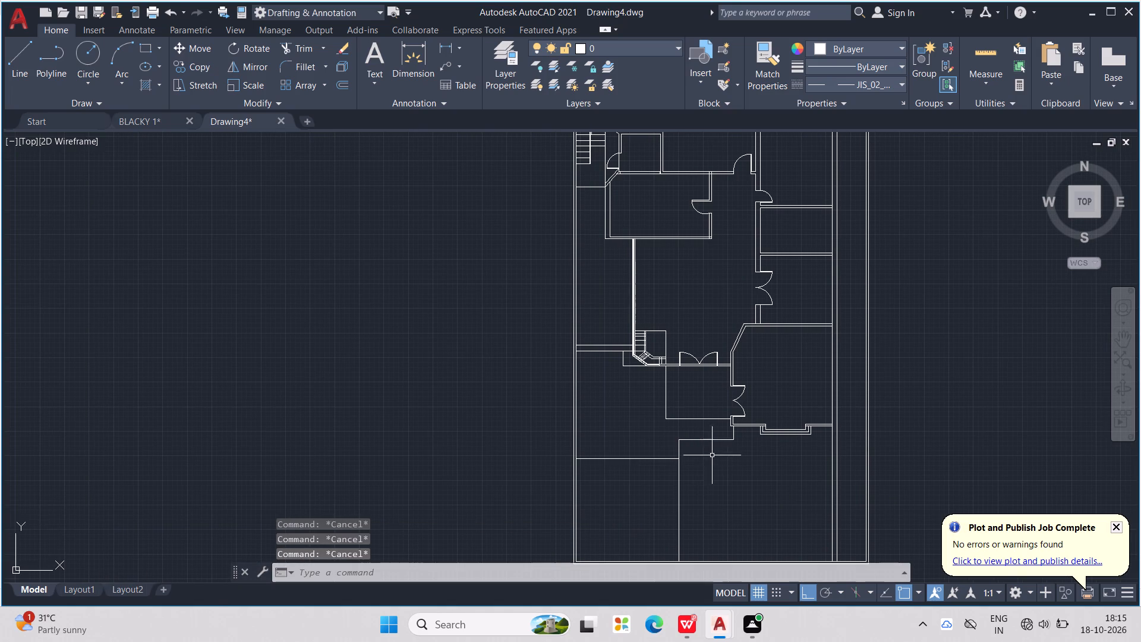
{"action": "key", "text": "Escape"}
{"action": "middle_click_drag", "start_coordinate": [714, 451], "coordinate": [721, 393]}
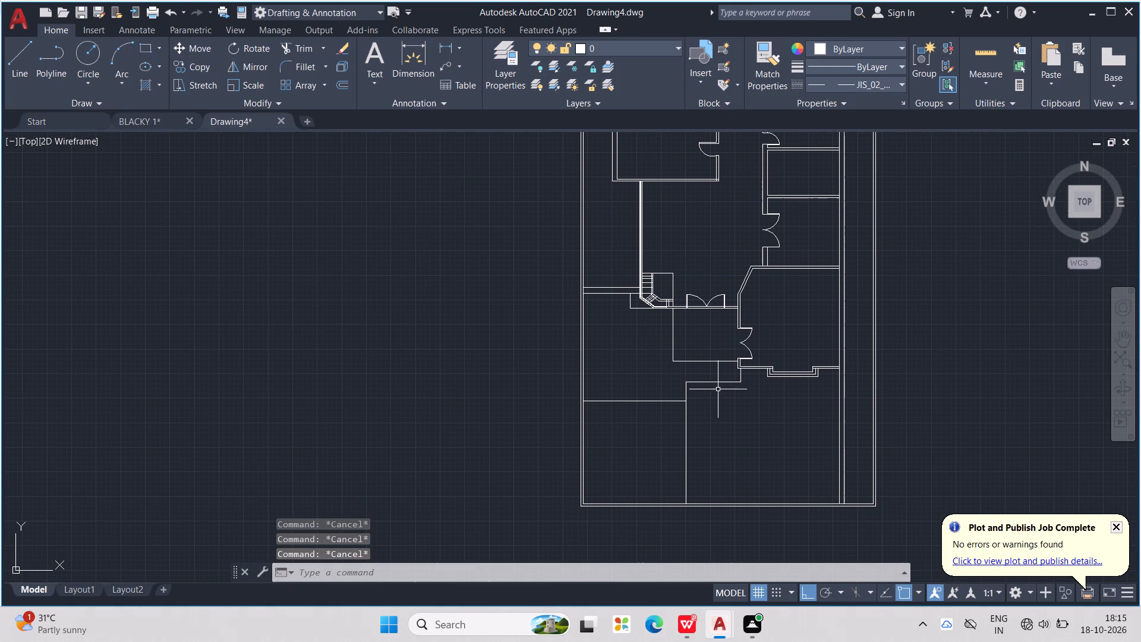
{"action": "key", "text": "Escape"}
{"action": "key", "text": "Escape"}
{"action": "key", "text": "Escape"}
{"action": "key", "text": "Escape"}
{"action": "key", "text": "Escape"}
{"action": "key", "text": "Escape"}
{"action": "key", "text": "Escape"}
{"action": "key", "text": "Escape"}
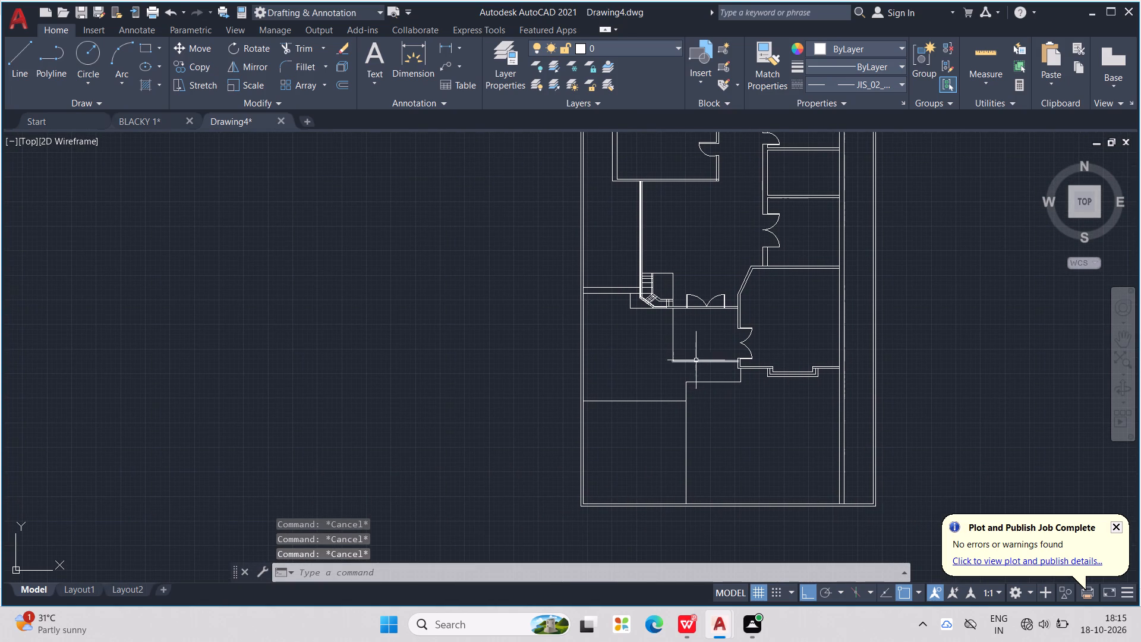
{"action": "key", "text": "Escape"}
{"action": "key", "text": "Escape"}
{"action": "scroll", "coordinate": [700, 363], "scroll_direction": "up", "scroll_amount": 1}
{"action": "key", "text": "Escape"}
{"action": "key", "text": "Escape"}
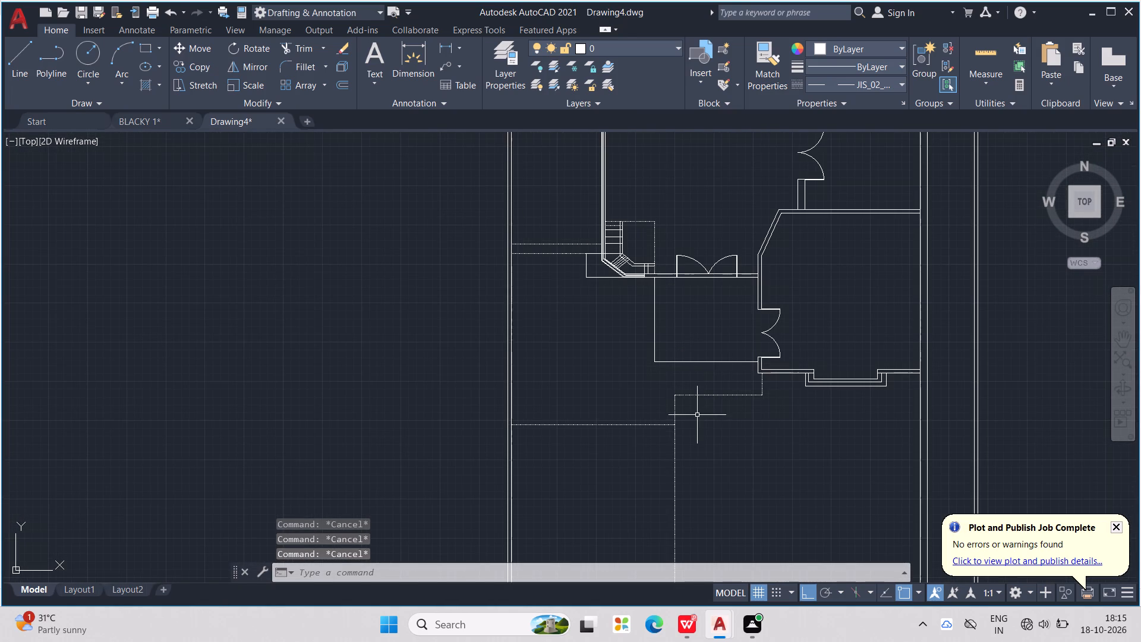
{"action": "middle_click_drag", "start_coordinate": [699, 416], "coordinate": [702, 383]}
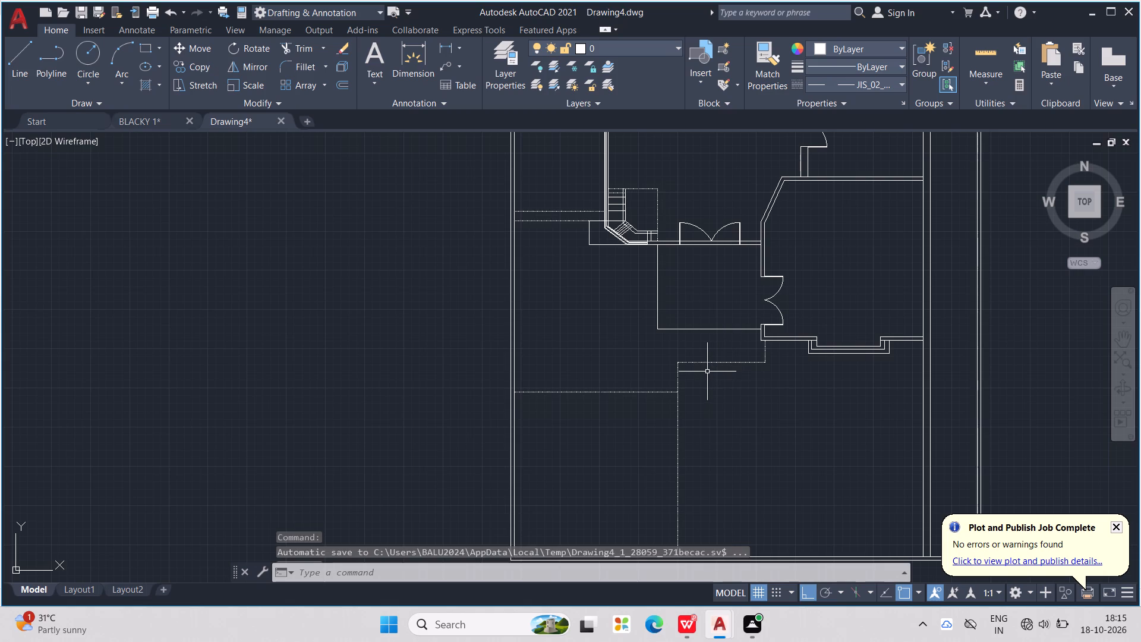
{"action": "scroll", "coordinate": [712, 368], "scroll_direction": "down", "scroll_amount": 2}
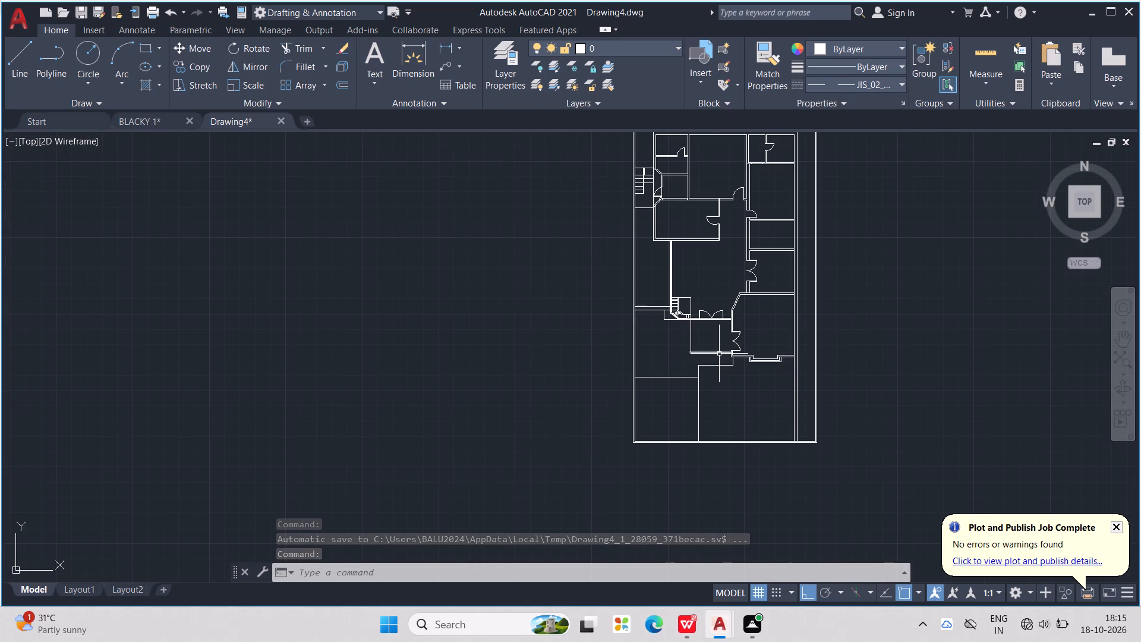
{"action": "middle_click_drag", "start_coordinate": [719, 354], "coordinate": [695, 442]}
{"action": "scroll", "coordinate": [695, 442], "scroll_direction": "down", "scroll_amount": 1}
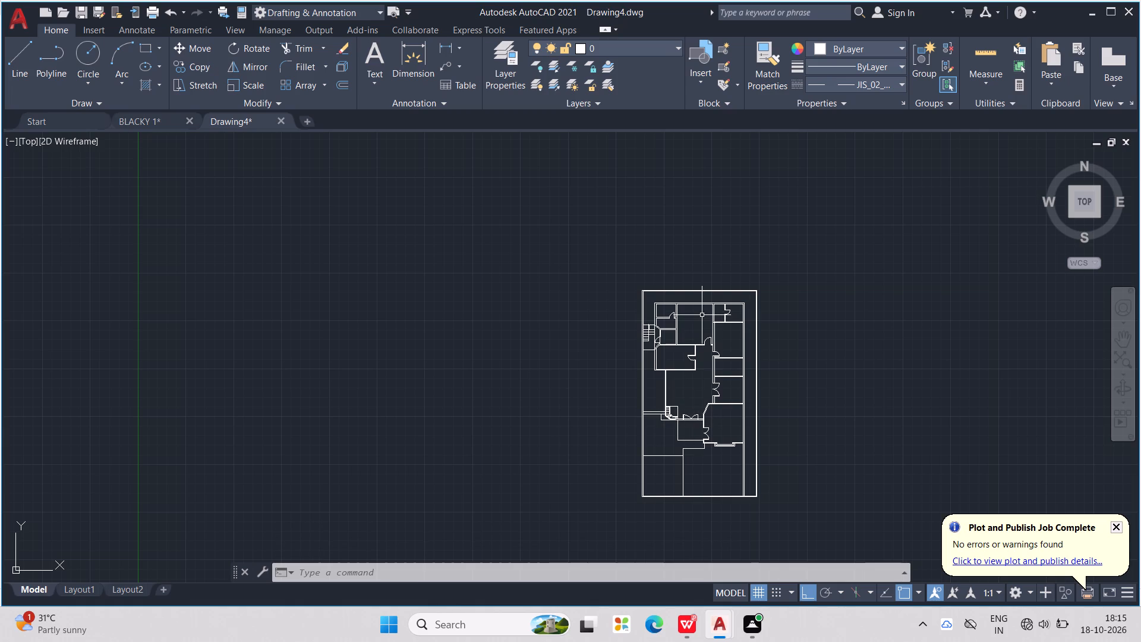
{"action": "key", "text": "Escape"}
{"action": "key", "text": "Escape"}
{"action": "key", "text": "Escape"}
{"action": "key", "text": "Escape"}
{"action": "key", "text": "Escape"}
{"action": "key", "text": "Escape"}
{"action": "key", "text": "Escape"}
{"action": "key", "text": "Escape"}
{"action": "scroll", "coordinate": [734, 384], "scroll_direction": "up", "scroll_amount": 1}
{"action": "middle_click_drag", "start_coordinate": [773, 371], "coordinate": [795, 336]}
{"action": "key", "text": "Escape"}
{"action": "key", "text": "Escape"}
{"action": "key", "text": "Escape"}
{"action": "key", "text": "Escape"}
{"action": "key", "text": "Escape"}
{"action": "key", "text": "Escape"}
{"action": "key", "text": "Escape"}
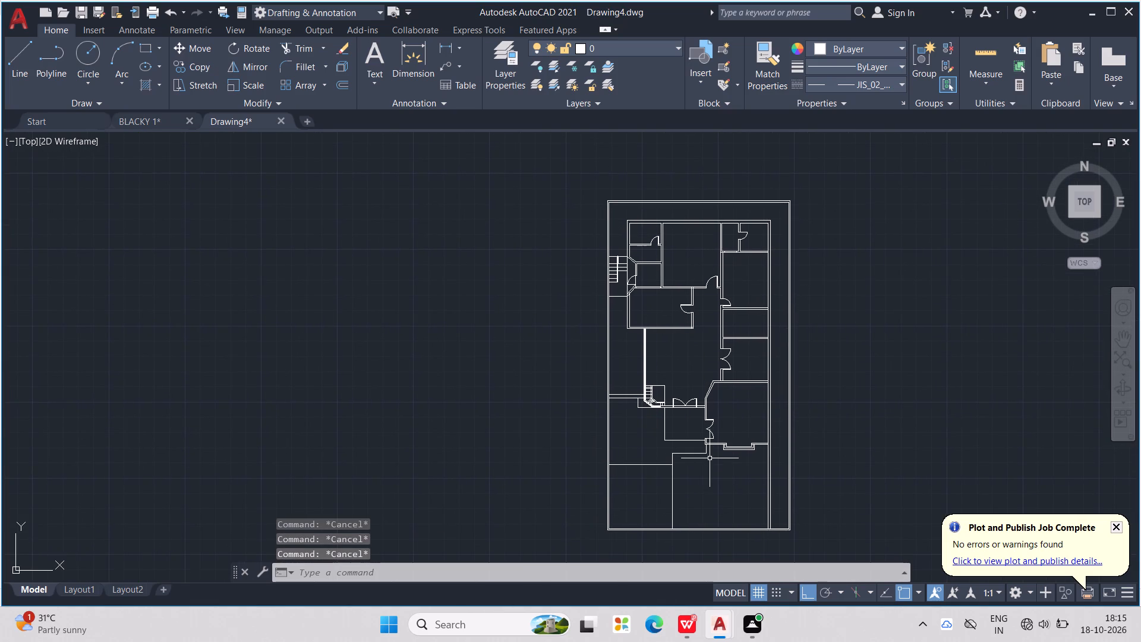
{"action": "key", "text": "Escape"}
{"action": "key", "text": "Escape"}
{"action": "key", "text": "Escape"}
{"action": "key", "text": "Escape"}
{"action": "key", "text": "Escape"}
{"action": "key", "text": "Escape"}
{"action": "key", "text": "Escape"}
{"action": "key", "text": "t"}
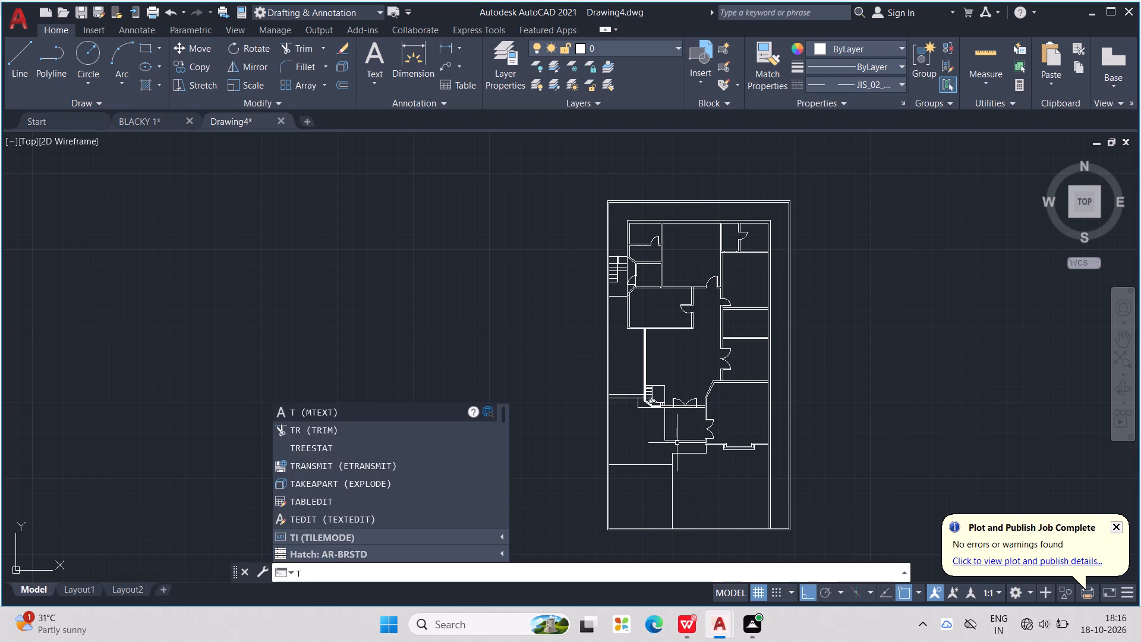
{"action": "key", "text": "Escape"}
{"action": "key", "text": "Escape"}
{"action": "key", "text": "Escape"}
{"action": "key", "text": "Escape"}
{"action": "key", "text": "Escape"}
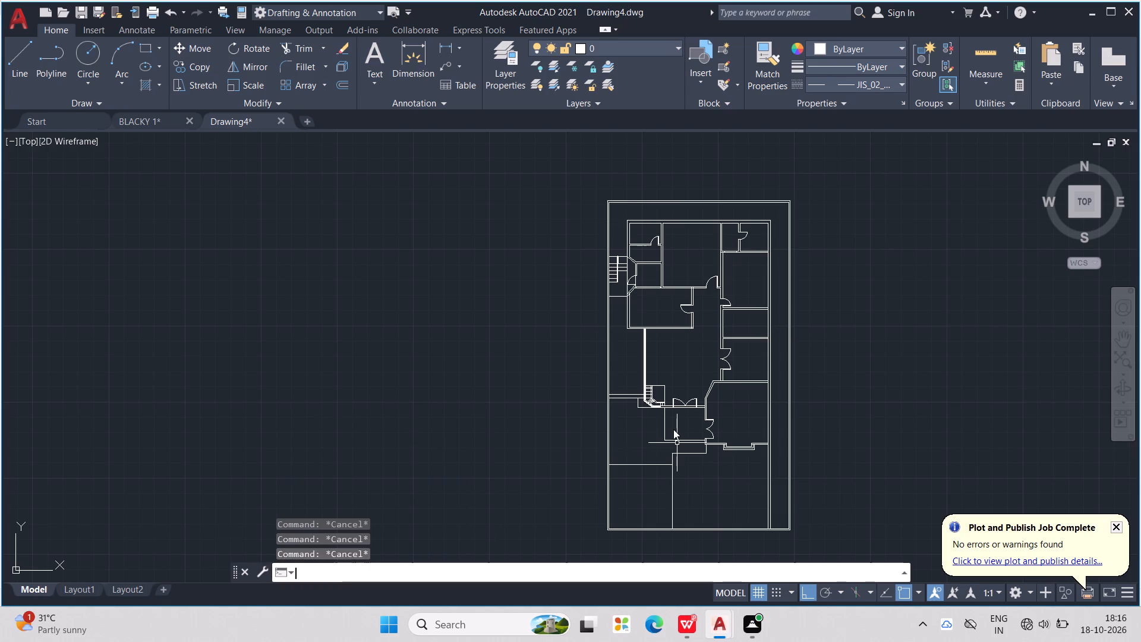
Start a multiline text inside the northwest room and set its text height to 5".
{"action": "key", "text": "t"}
{"action": "key", "text": "Return"}
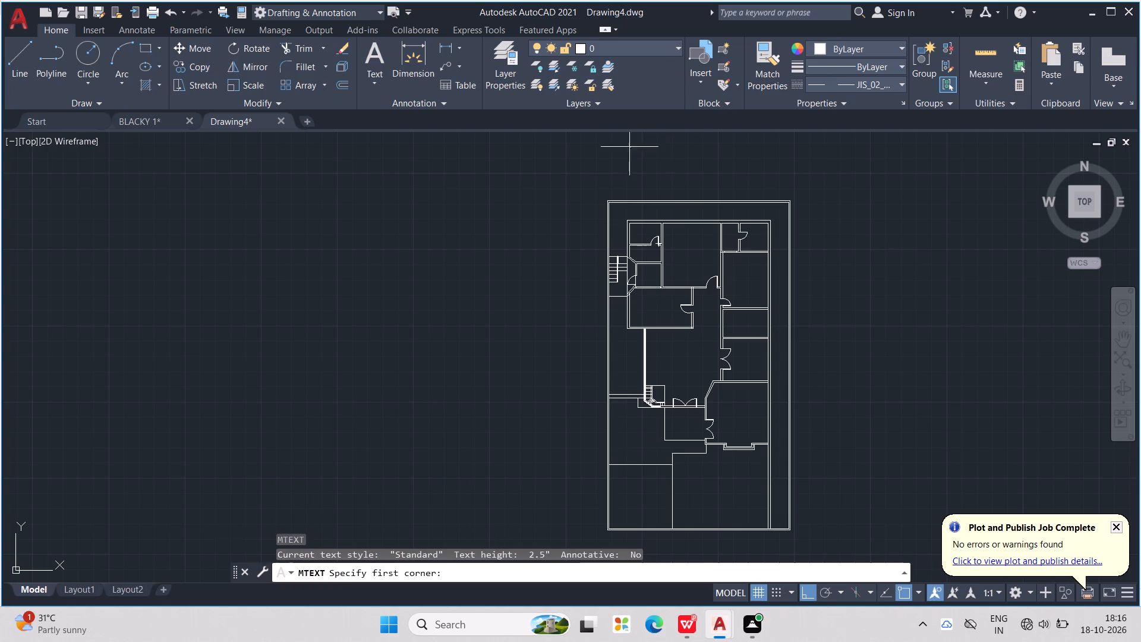
{"action": "scroll", "coordinate": [651, 232], "scroll_direction": "up", "scroll_amount": 4}
{"action": "triple_click", "coordinate": [564, 232]}
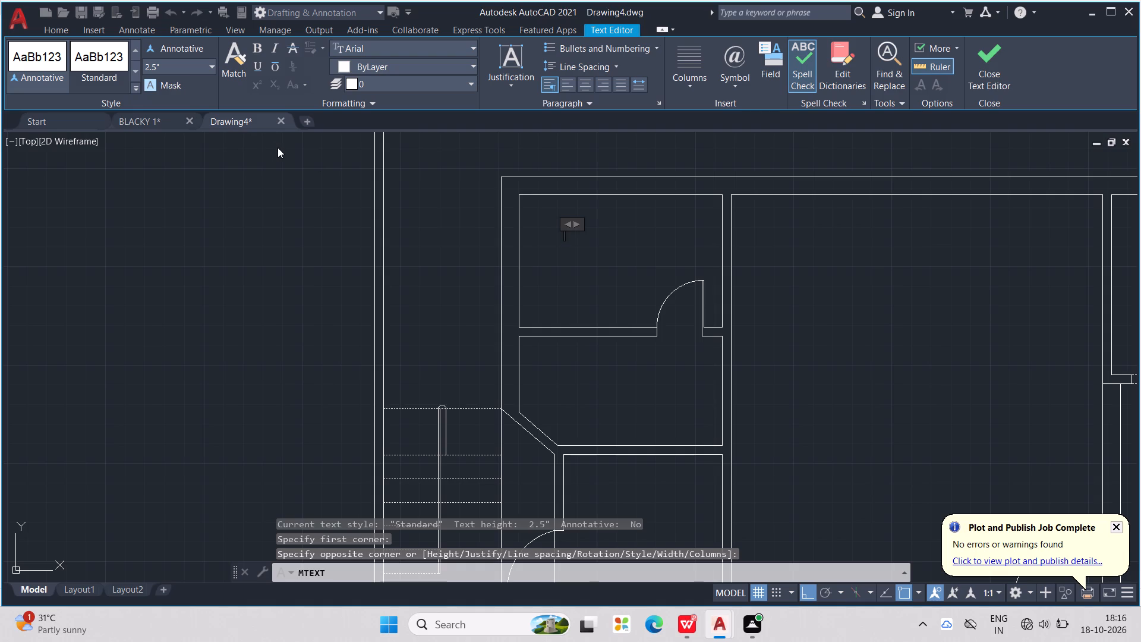
{"action": "type", "text": "BATH"}
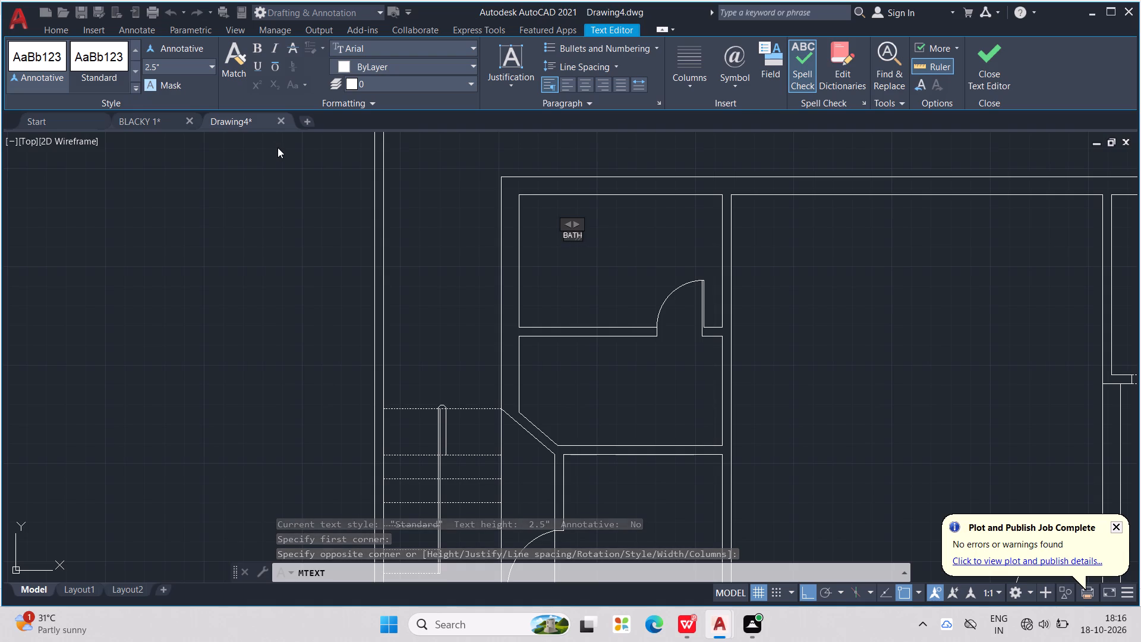
{"action": "key", "text": "BackSpace"}
{"action": "key", "text": "BackSpace"}
{"action": "key", "text": "BackSpace"}
{"action": "key", "text": "BackSpace"}
{"action": "key", "text": "BackSpace"}
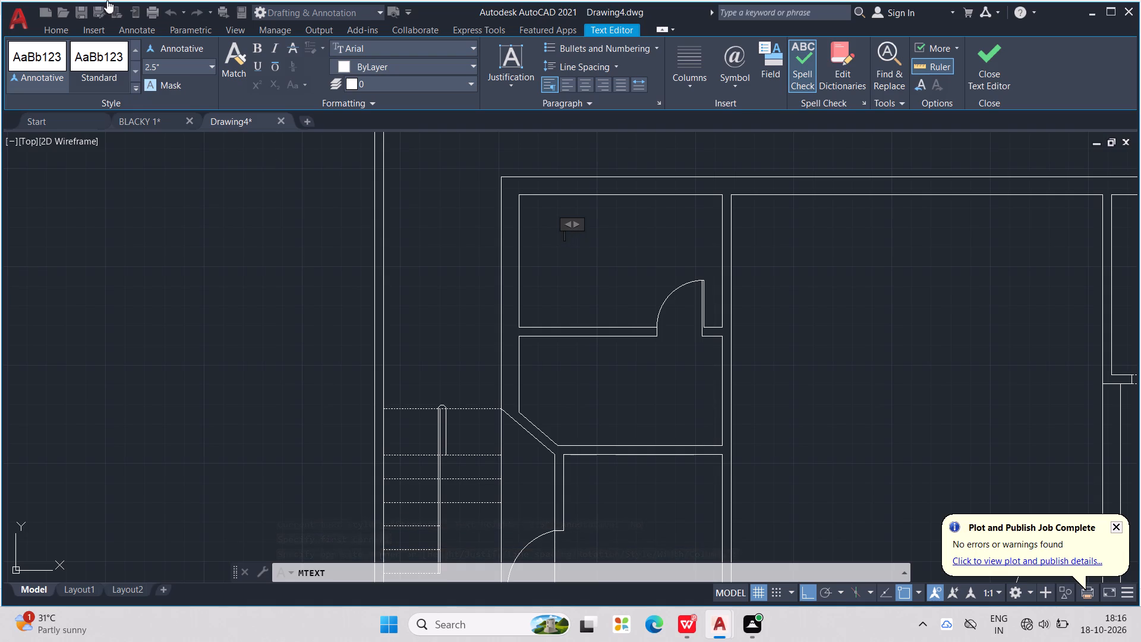
{"action": "left_click", "coordinate": [216, 67]}
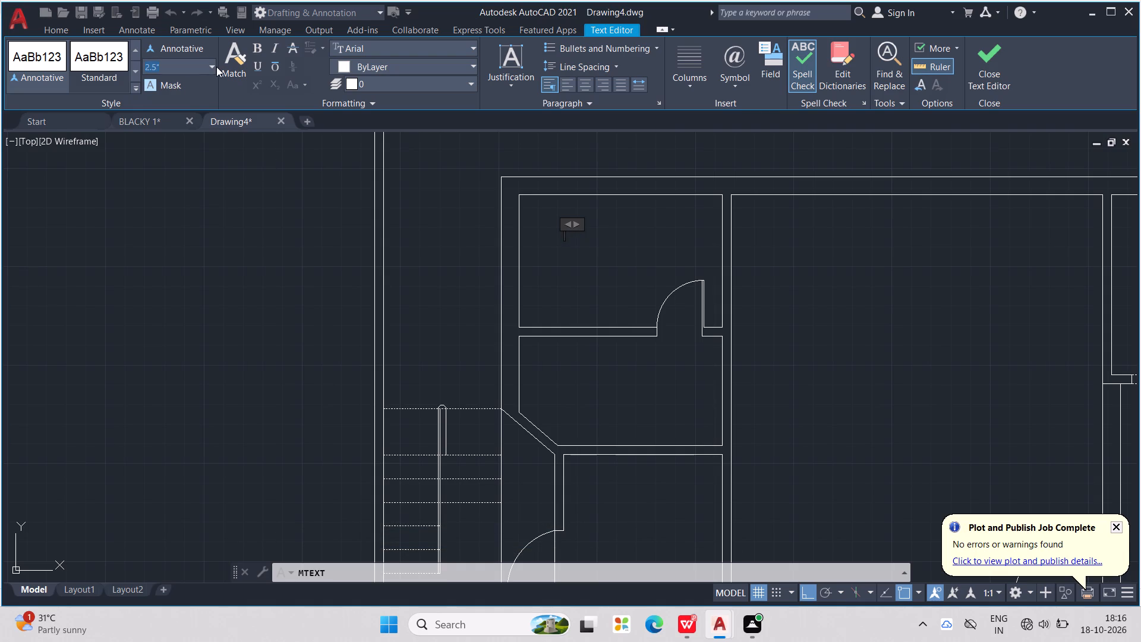
{"action": "left_click", "coordinate": [201, 66]}
{"action": "left_click", "coordinate": [209, 65]}
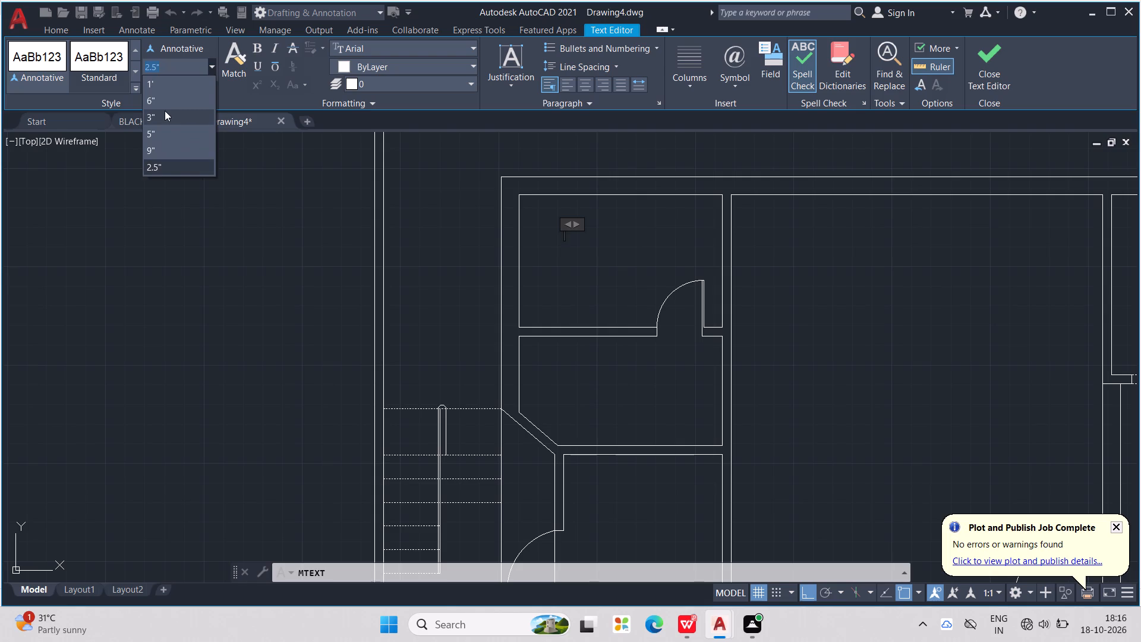
{"action": "left_click", "coordinate": [161, 127]}
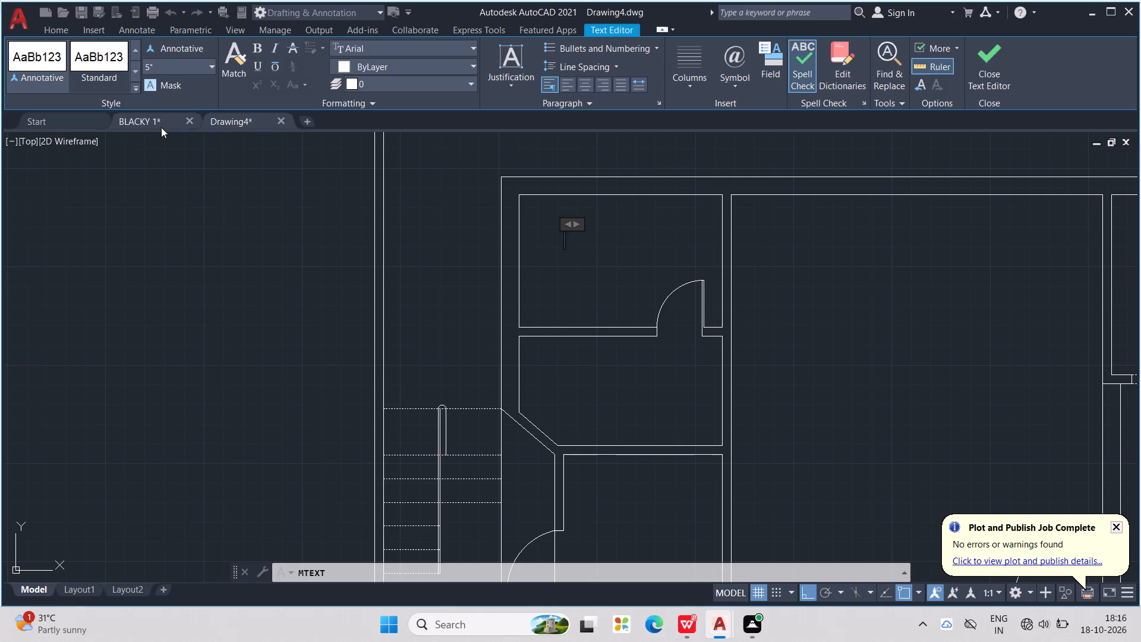
Write the room label as BATH with 9'X6' on a second line, and finish the text.
{"action": "type", "text": "BATH"}
{"action": "key", "text": "space"}
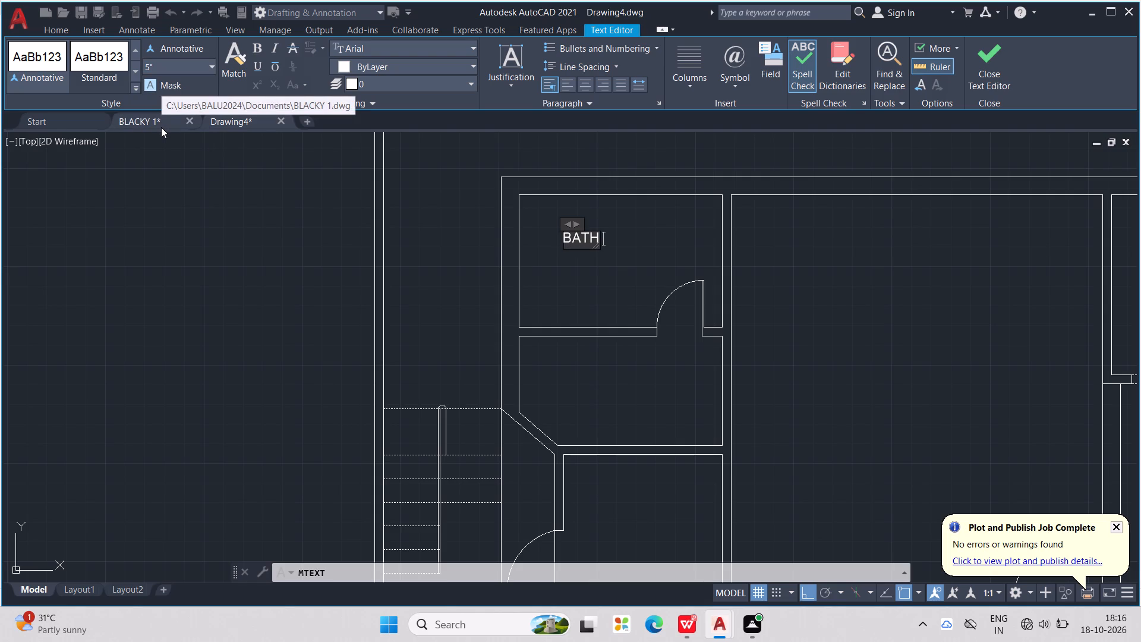
{"action": "key", "text": "Return"}
{"action": "key", "text": "9"}
{"action": "key", "text": "x"}
{"action": "middle_click_drag", "start_coordinate": [170, 182], "coordinate": [178, 190]}
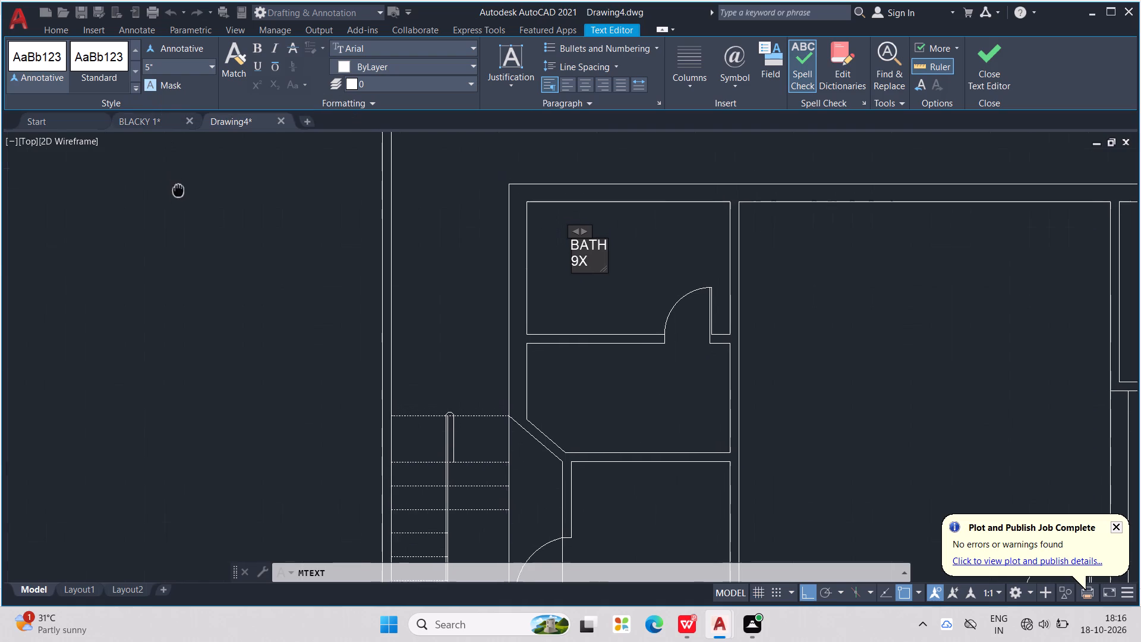
{"action": "middle_click_drag", "start_coordinate": [178, 190], "coordinate": [182, 200]}
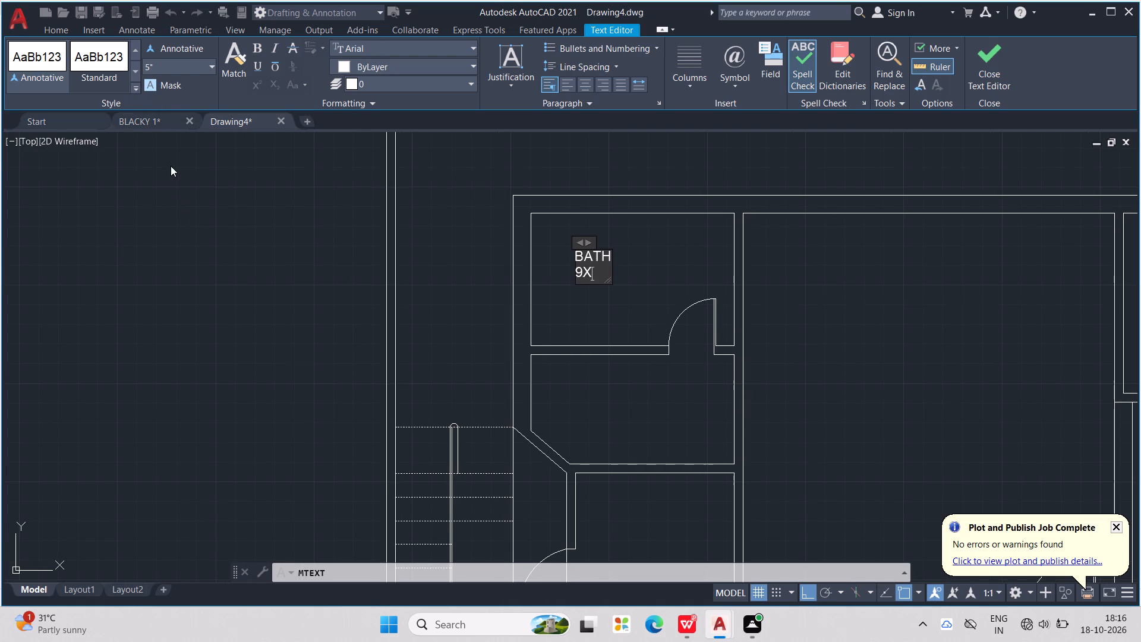
{"action": "key", "text": "Left"}
{"action": "key", "text": "apostrophe"}
{"action": "key", "text": "Right"}
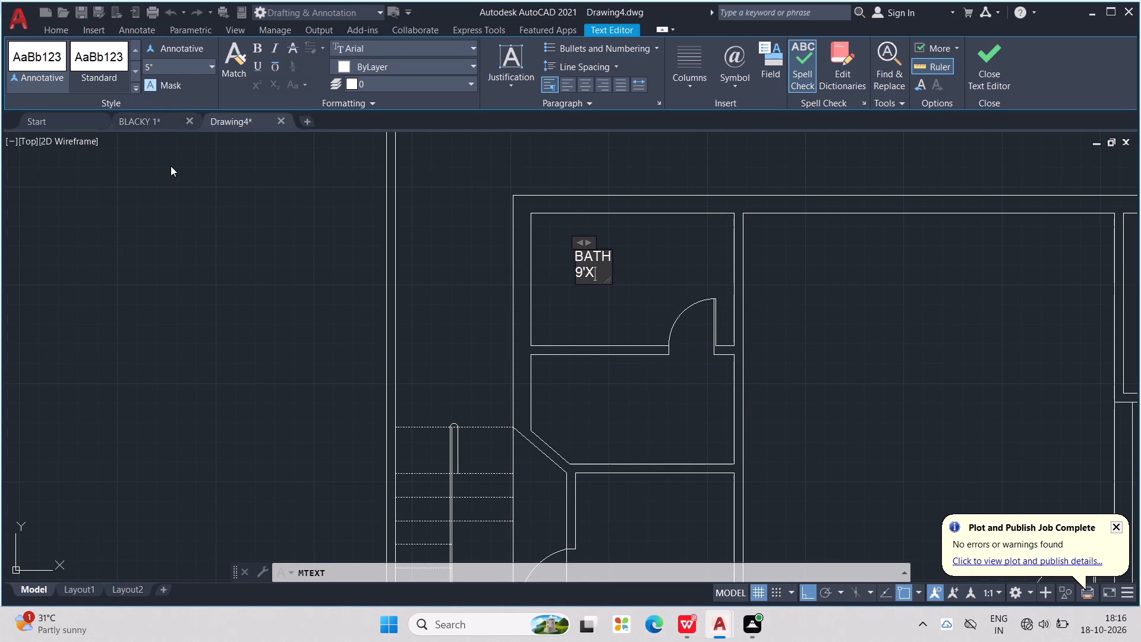
{"action": "type", "text": "6'"}
{"action": "scroll", "coordinate": [169, 155], "scroll_direction": "down", "scroll_amount": 1}
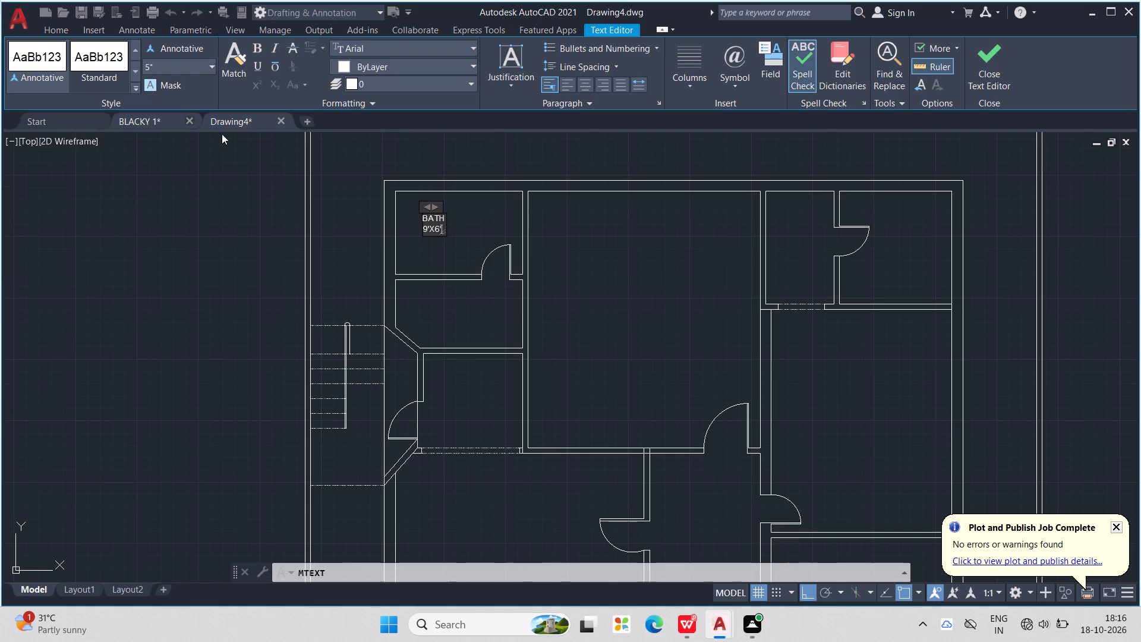
{"action": "left_click", "coordinate": [456, 213]}
Move the BATH 9'X6' label southeast to about the middle of the northwest room.
{"action": "scroll", "coordinate": [419, 215], "scroll_direction": "up", "scroll_amount": 2}
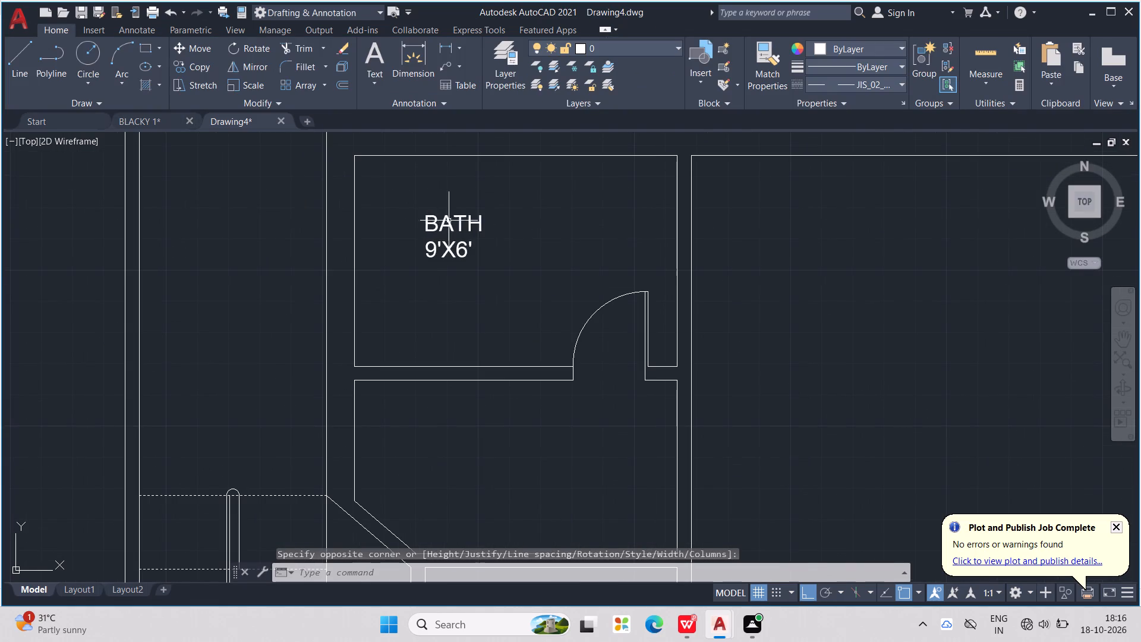
{"action": "left_click", "coordinate": [459, 224]}
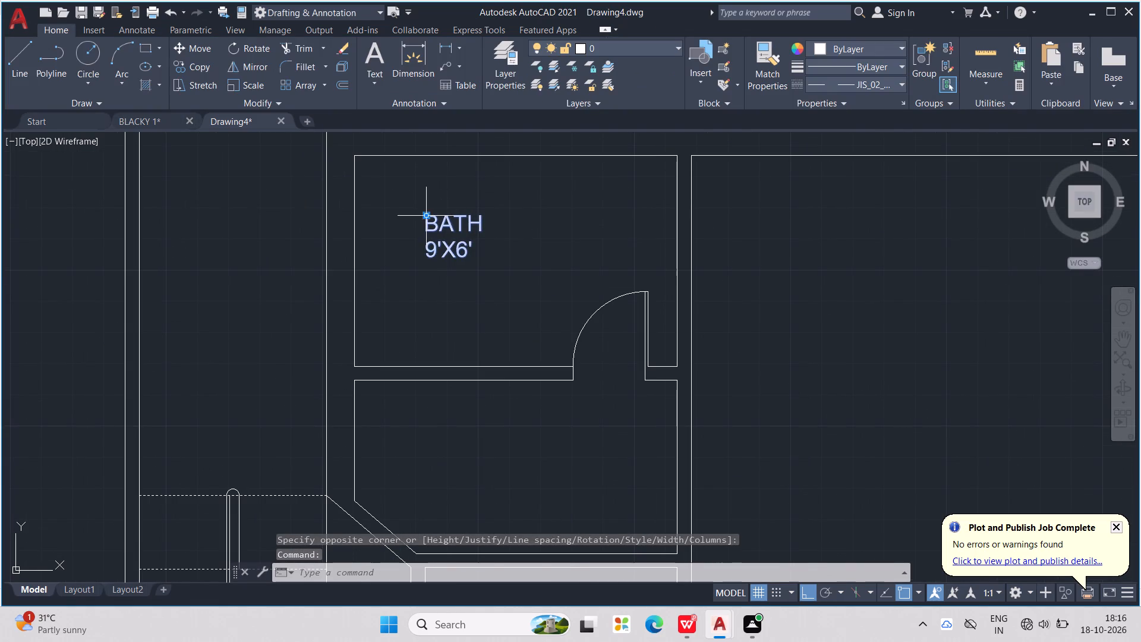
{"action": "left_click_drag", "start_coordinate": [421, 217], "coordinate": [446, 226]}
{"action": "left_click", "coordinate": [439, 217]}
{"action": "left_click_drag", "start_coordinate": [439, 217], "coordinate": [473, 230]}
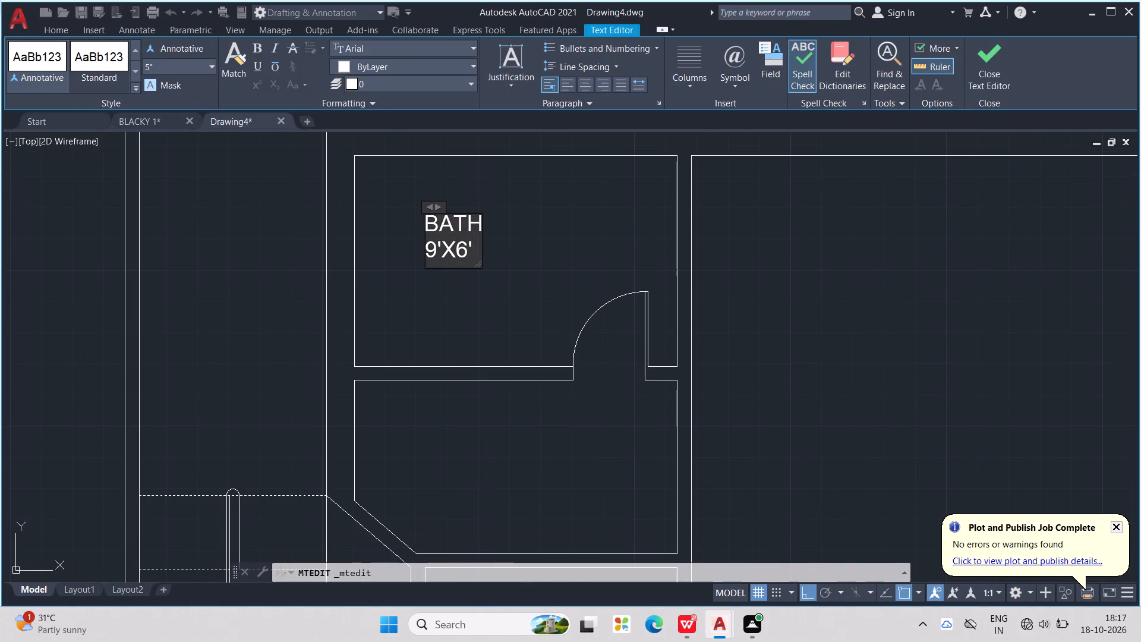
{"action": "left_click", "coordinate": [527, 216]}
{"action": "left_click", "coordinate": [435, 229]}
{"action": "left_click_drag", "start_coordinate": [427, 219], "coordinate": [505, 240]}
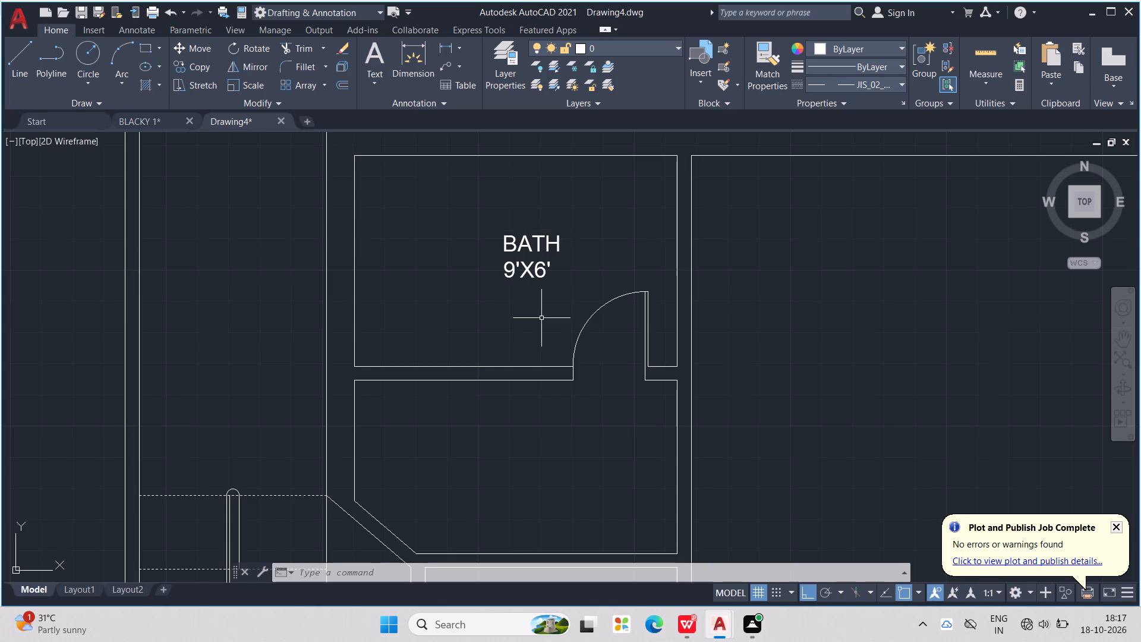
Copy the BATH 9'X6' label from the northwest room into the northeast corner room.
{"action": "middle_click_drag", "start_coordinate": [532, 274], "coordinate": [514, 273]}
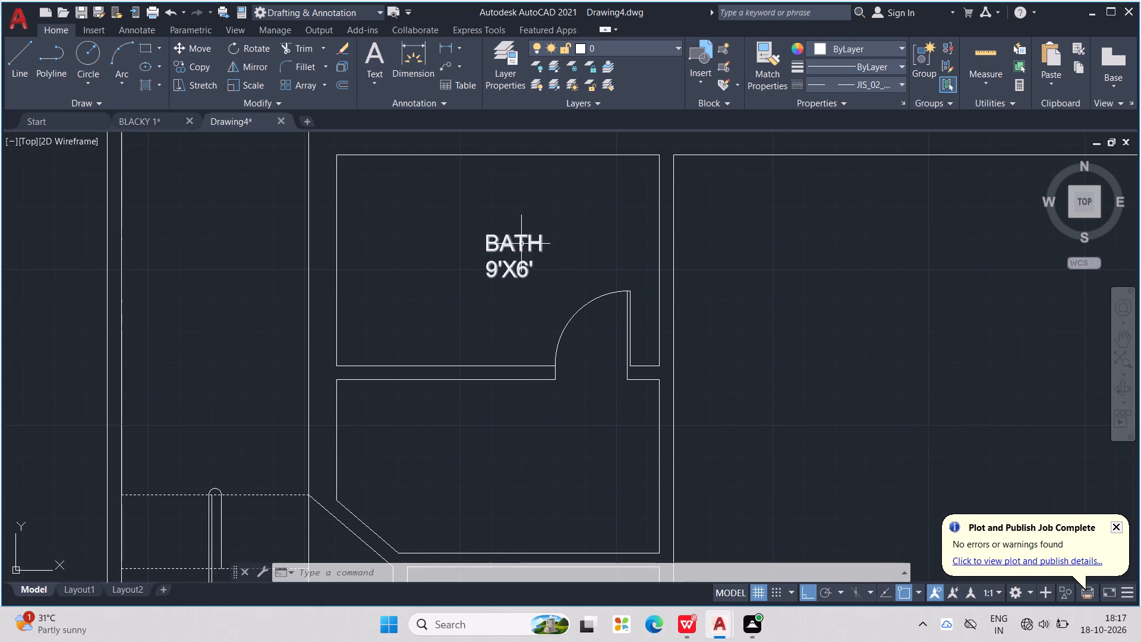
{"action": "left_click", "coordinate": [521, 243]}
{"action": "key", "text": "ctrl+c"}
{"action": "key", "text": "ctrl+v"}
{"action": "scroll", "coordinate": [522, 250], "scroll_direction": "down", "scroll_amount": 2}
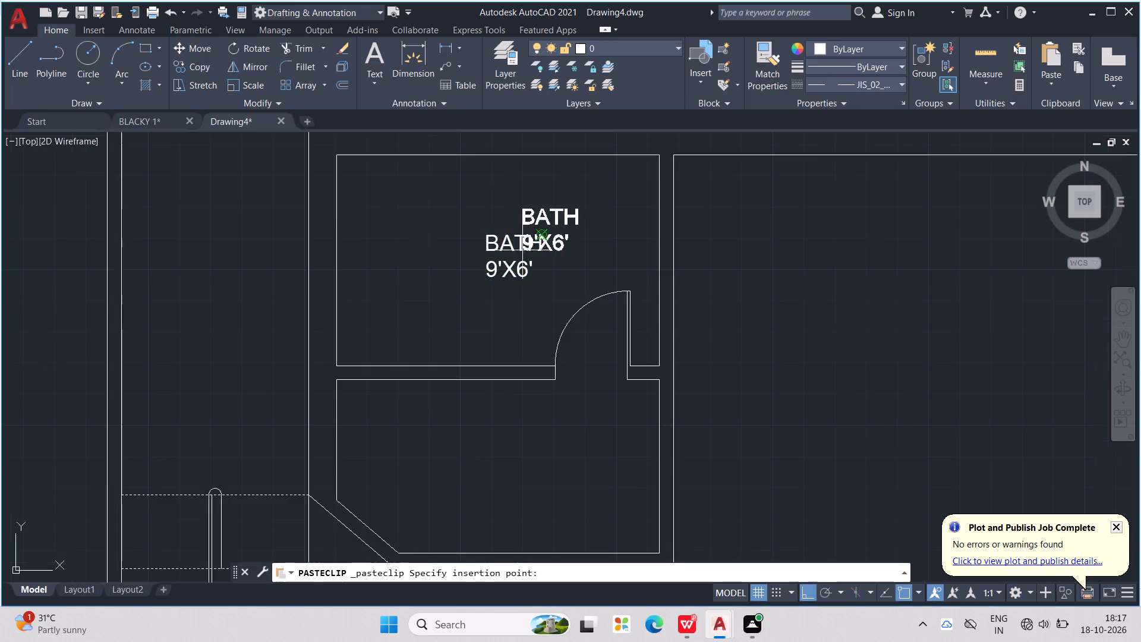
{"action": "scroll", "coordinate": [522, 250], "scroll_direction": "down", "scroll_amount": 1}
{"action": "scroll", "coordinate": [813, 268], "scroll_direction": "up", "scroll_amount": 2}
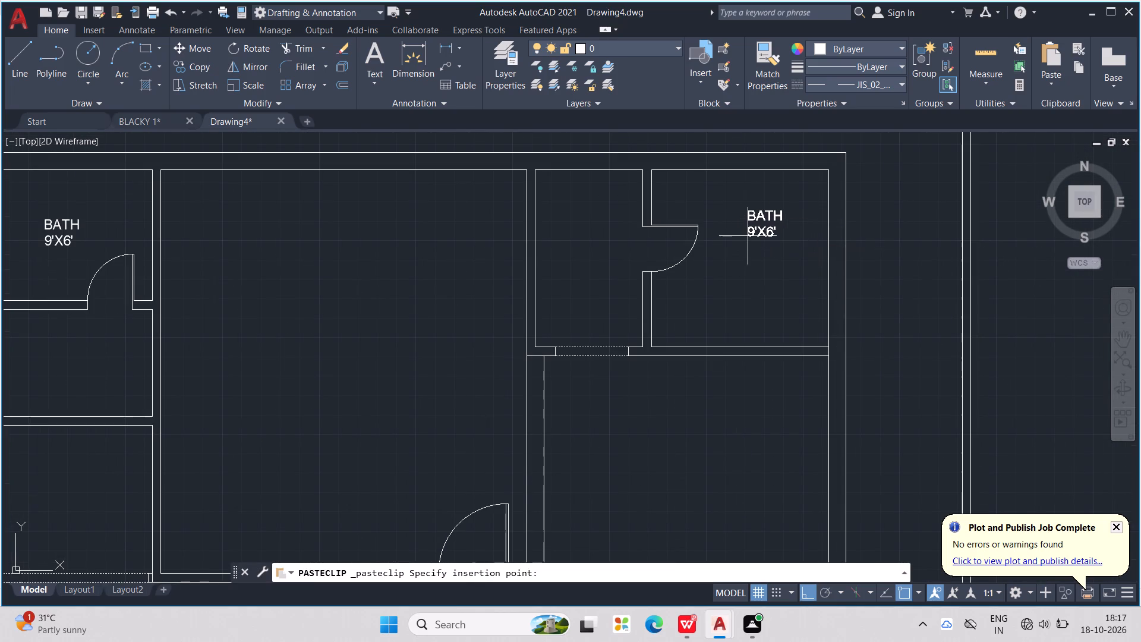
{"action": "left_click", "coordinate": [754, 234]}
Copy the northeast room's BATH 9'X6' label into the narrow room adjoining it on the west.
{"action": "left_click", "coordinate": [762, 212]}
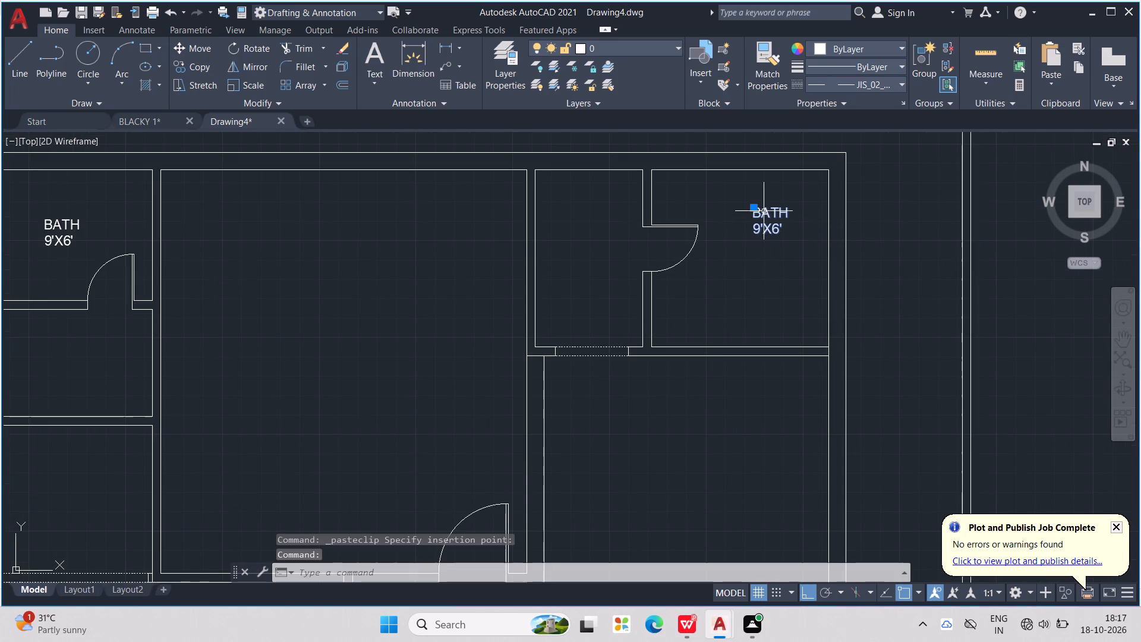
{"action": "key", "text": "ctrl+c"}
{"action": "key", "text": "ctrl+v"}
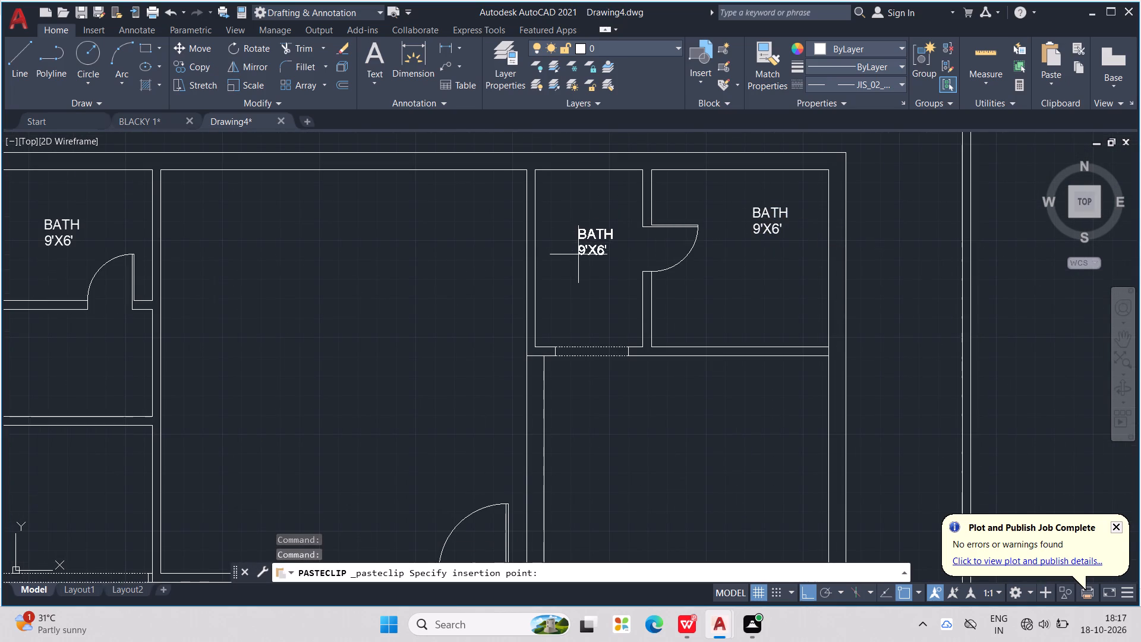
{"action": "scroll", "coordinate": [578, 254], "scroll_direction": "up", "scroll_amount": 1}
{"action": "left_click", "coordinate": [575, 235]}
Change the room name in the narrow room's copied label to DRESS.
{"action": "double_click", "coordinate": [597, 202]}
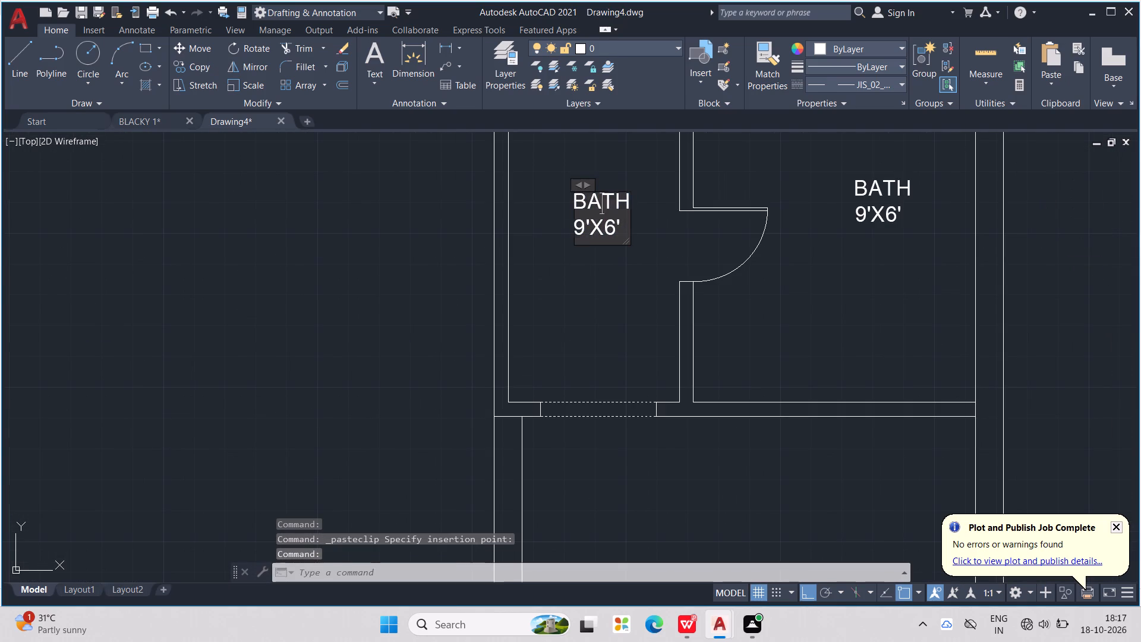
{"action": "left_click", "coordinate": [625, 204]}
{"action": "key", "text": "BackSpace"}
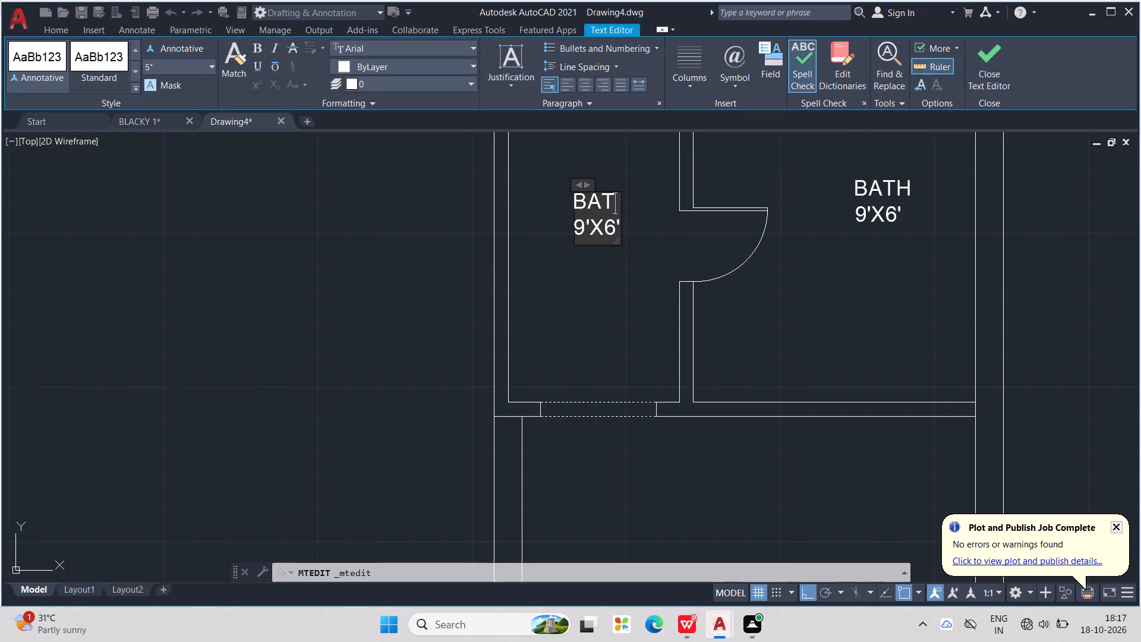
{"action": "key", "text": "BackSpace"}
{"action": "key", "text": "BackSpace"}
{"action": "key", "text": "BackSpace"}
{"action": "key", "text": "BackSpace"}
{"action": "type", "text": "DRWSS"}
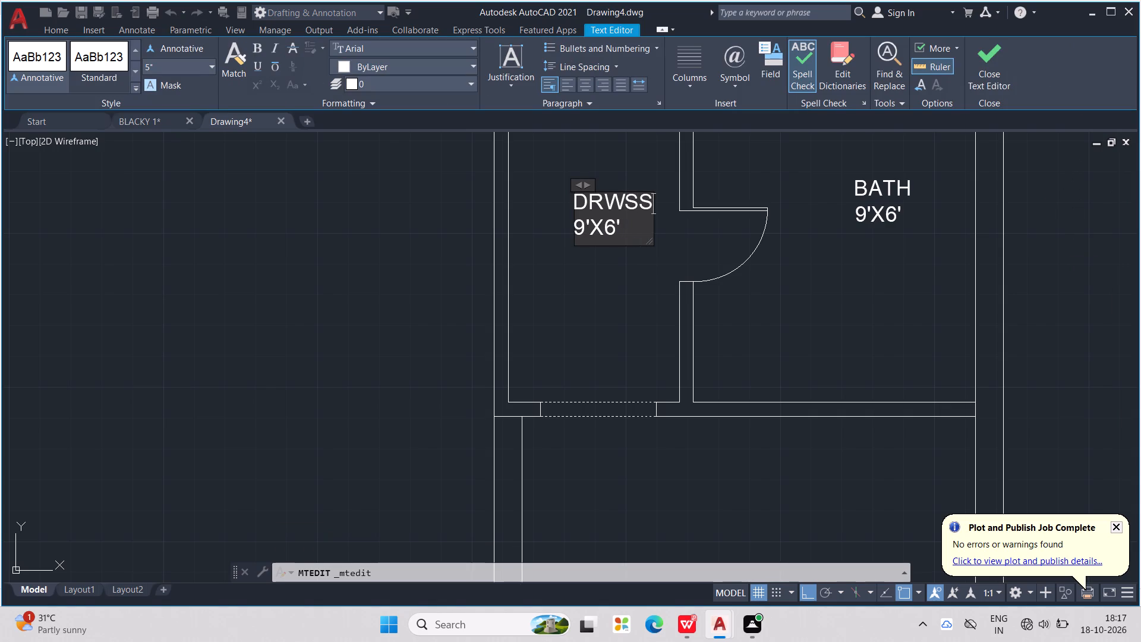
{"action": "key", "text": "BackSpace"}
{"action": "key", "text": "BackSpace"}
{"action": "key", "text": "BackSpace"}
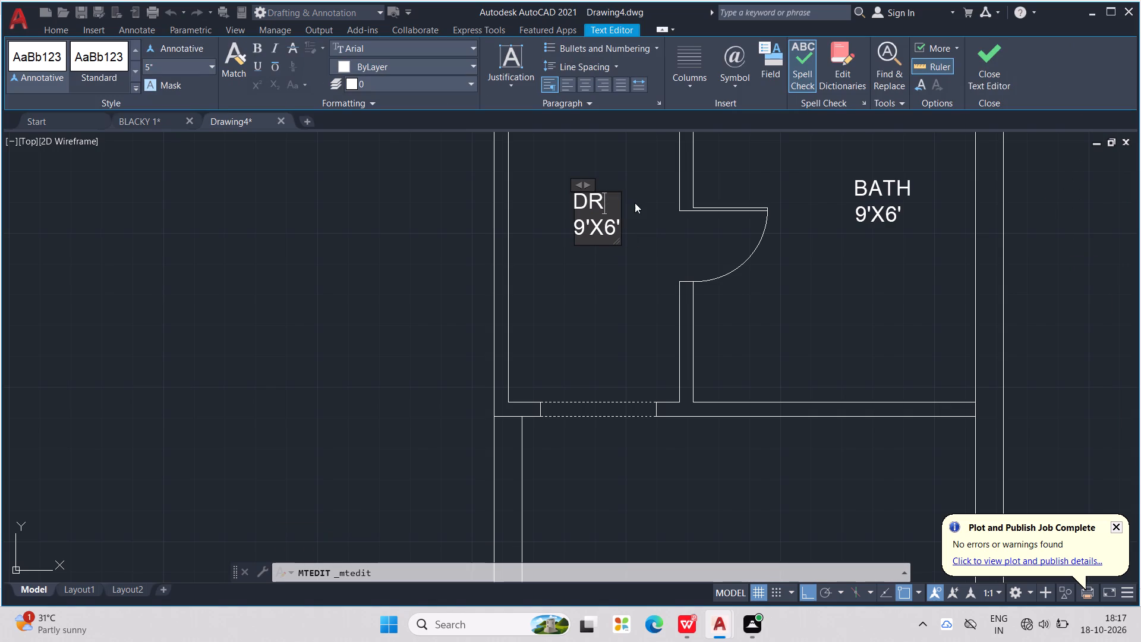
{"action": "type", "text": "ESS"}
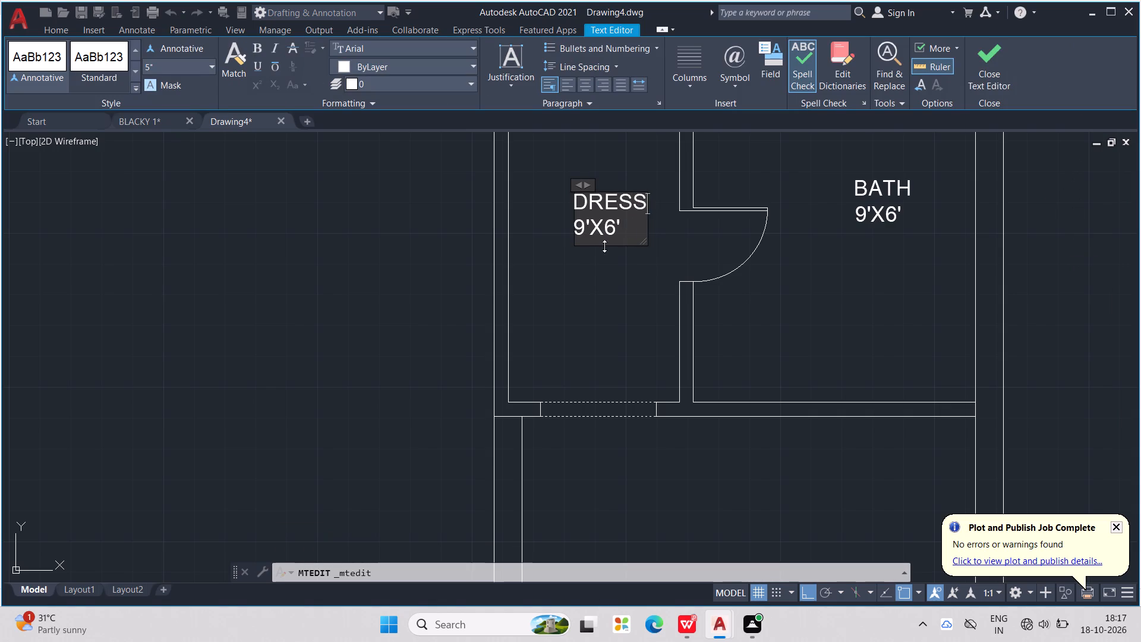
Change the size line of the narrow room's DRESS label to 5'X8' and finish the text edit.
{"action": "scroll", "coordinate": [584, 228], "scroll_direction": "up", "scroll_amount": 1}
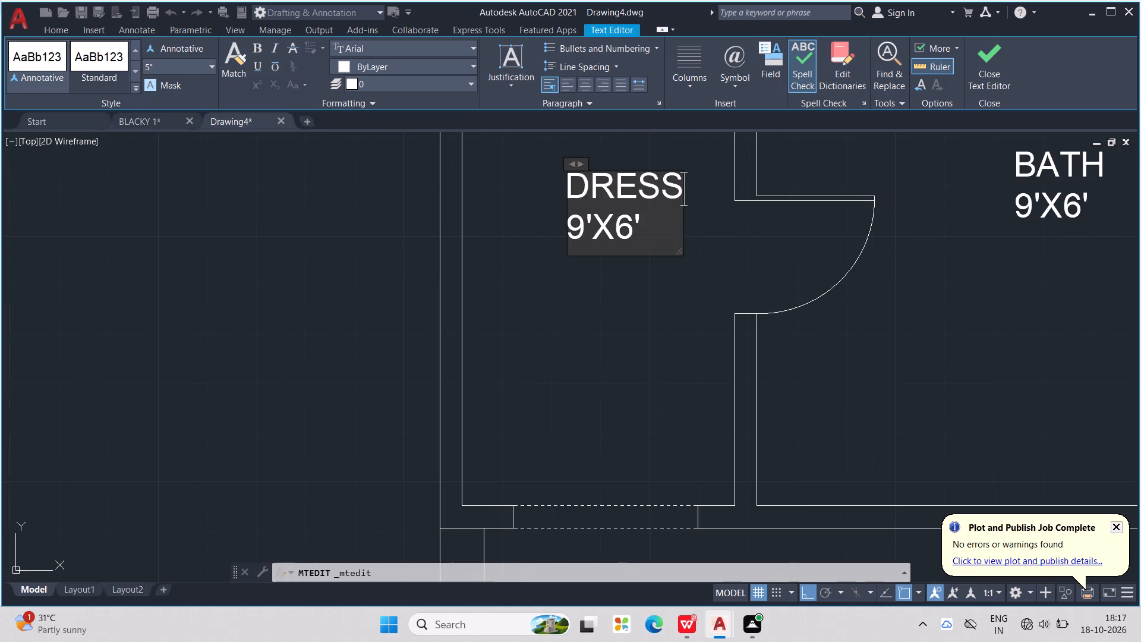
{"action": "scroll", "coordinate": [585, 228], "scroll_direction": "down", "scroll_amount": 1}
{"action": "scroll", "coordinate": [585, 229], "scroll_direction": "up", "scroll_amount": 1}
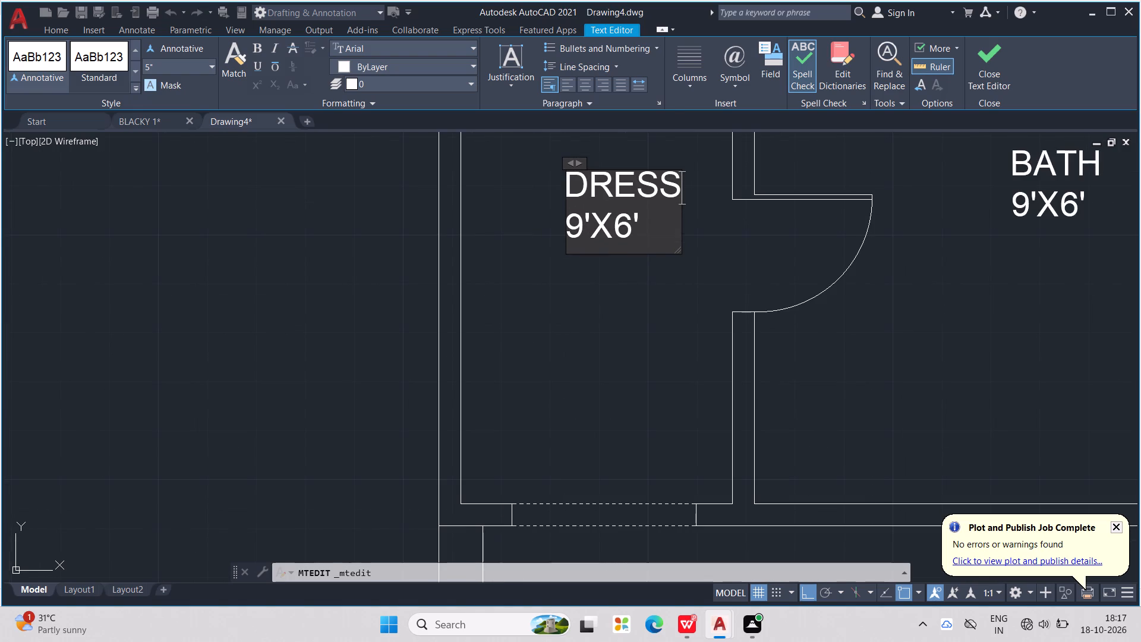
{"action": "left_click", "coordinate": [576, 230]}
{"action": "key", "text": "BackSpace"}
{"action": "key", "text": "5"}
{"action": "key", "text": "Right"}
{"action": "key", "text": "Right"}
{"action": "key", "text": "Right"}
{"action": "key", "text": "BackSpace"}
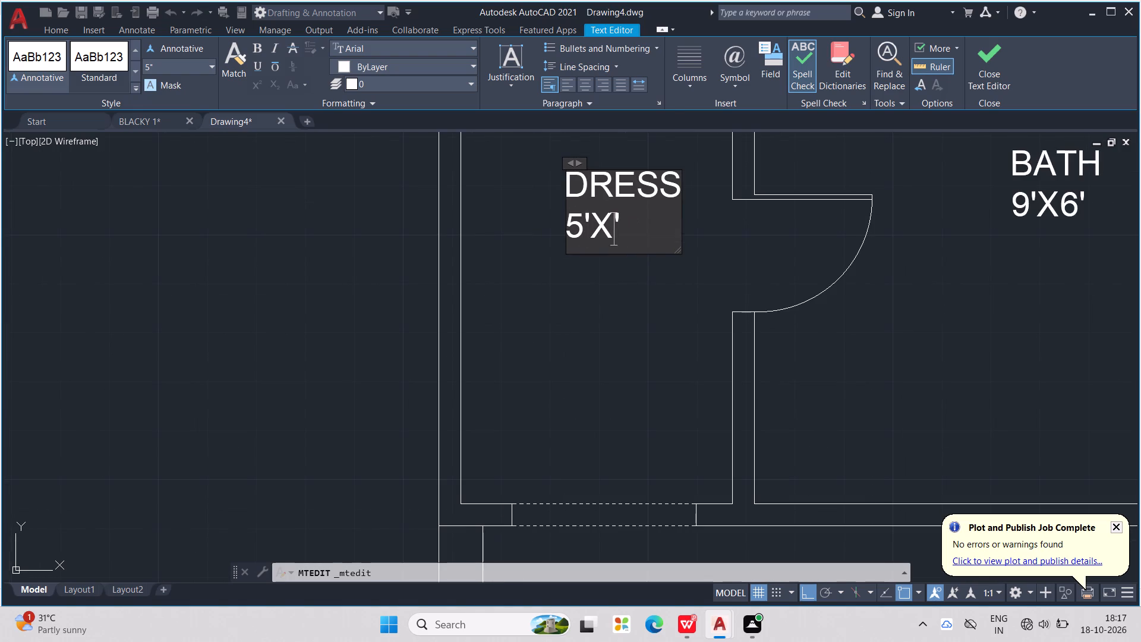
{"action": "key", "text": "8"}
{"action": "left_click", "coordinate": [575, 302]}
Move the DRESS 5'X8' label slightly south and west within the narrow room.
{"action": "scroll", "coordinate": [609, 221], "scroll_direction": "down", "scroll_amount": 2}
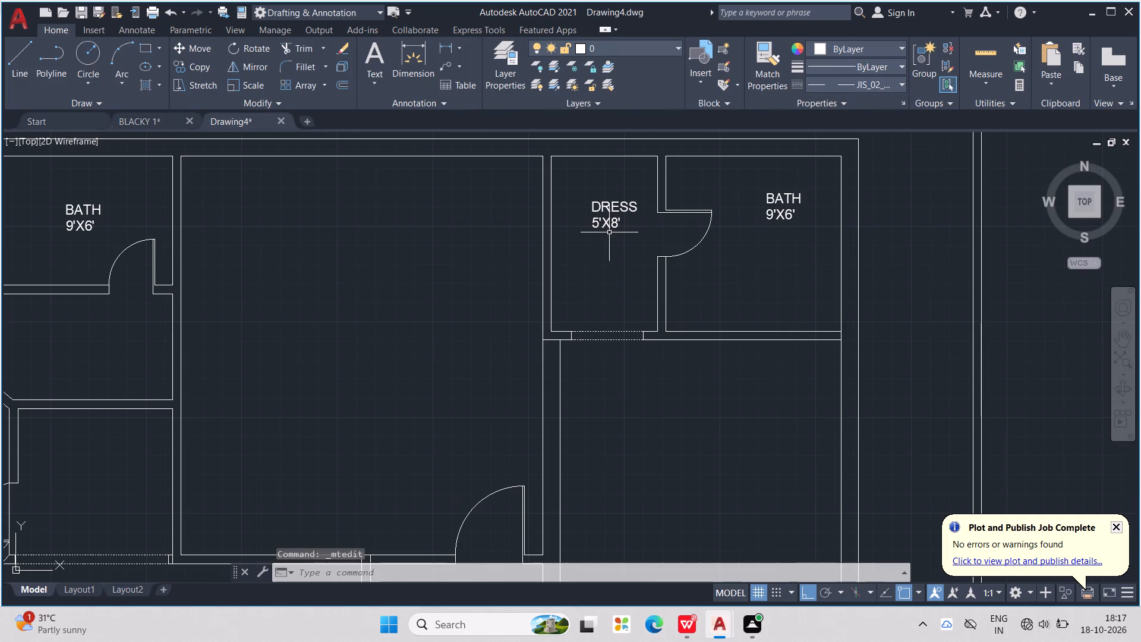
{"action": "left_click", "coordinate": [618, 203]}
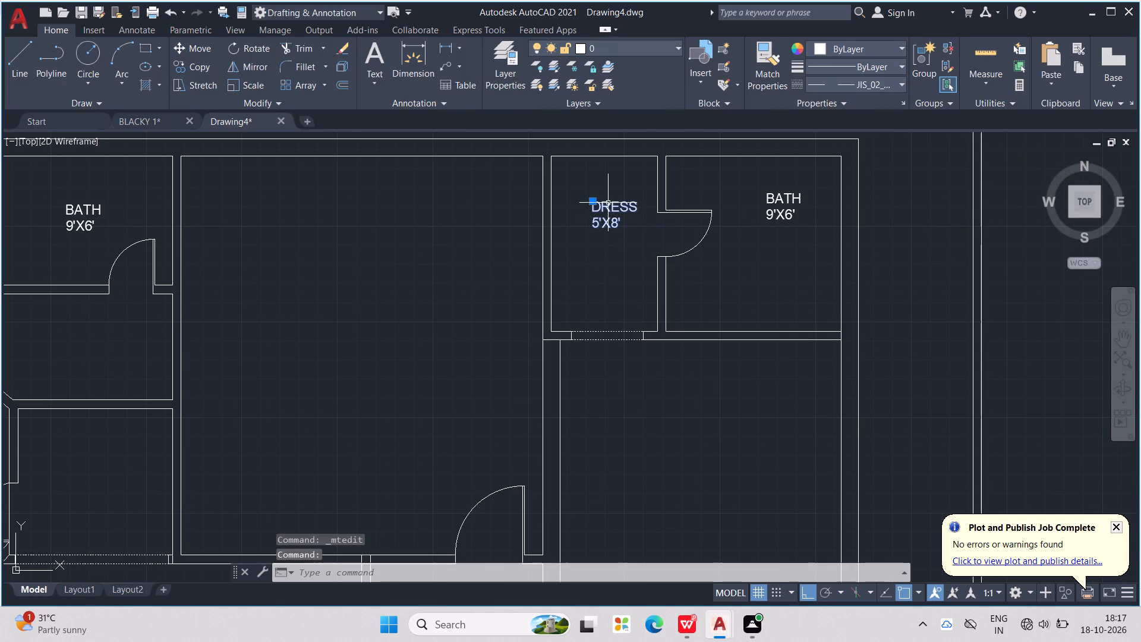
{"action": "left_click_drag", "start_coordinate": [605, 203], "coordinate": [603, 222]}
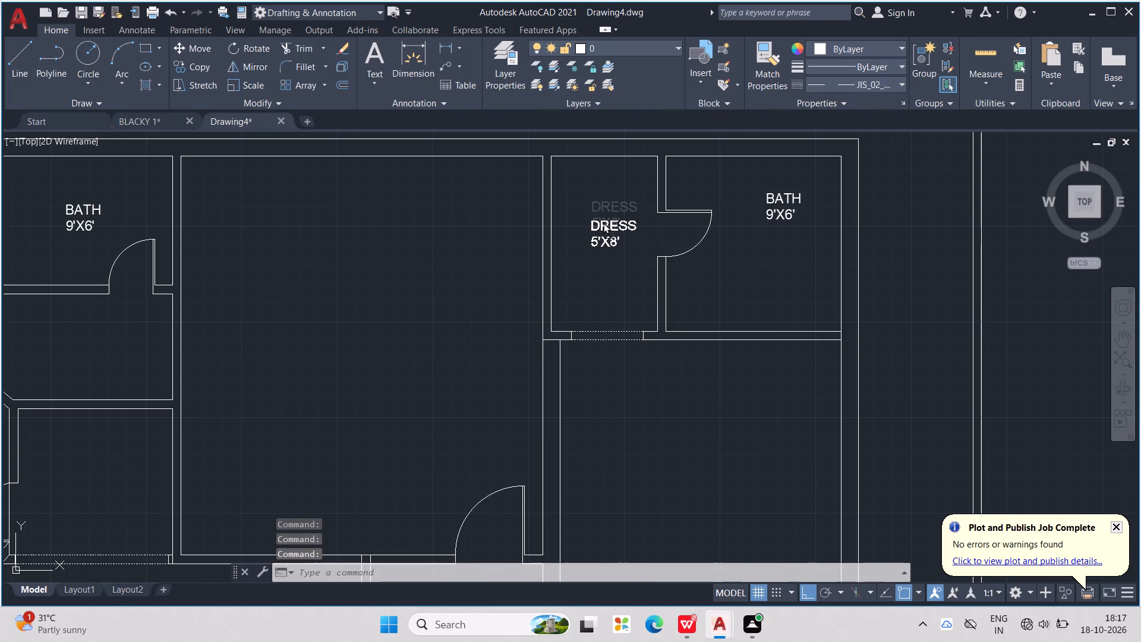
{"action": "left_click_drag", "start_coordinate": [603, 222], "coordinate": [590, 222]}
Change the size line of the northeast room's BATH label to 8'X8' and finish the text edit.
{"action": "double_click", "coordinate": [778, 207]}
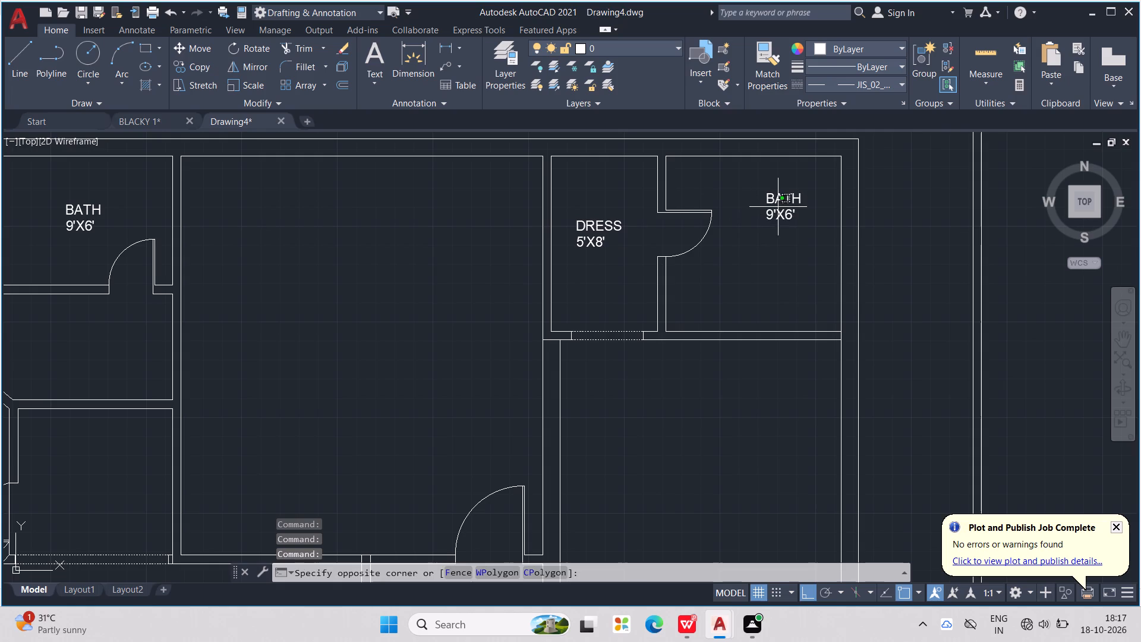
{"action": "double_click", "coordinate": [777, 215]}
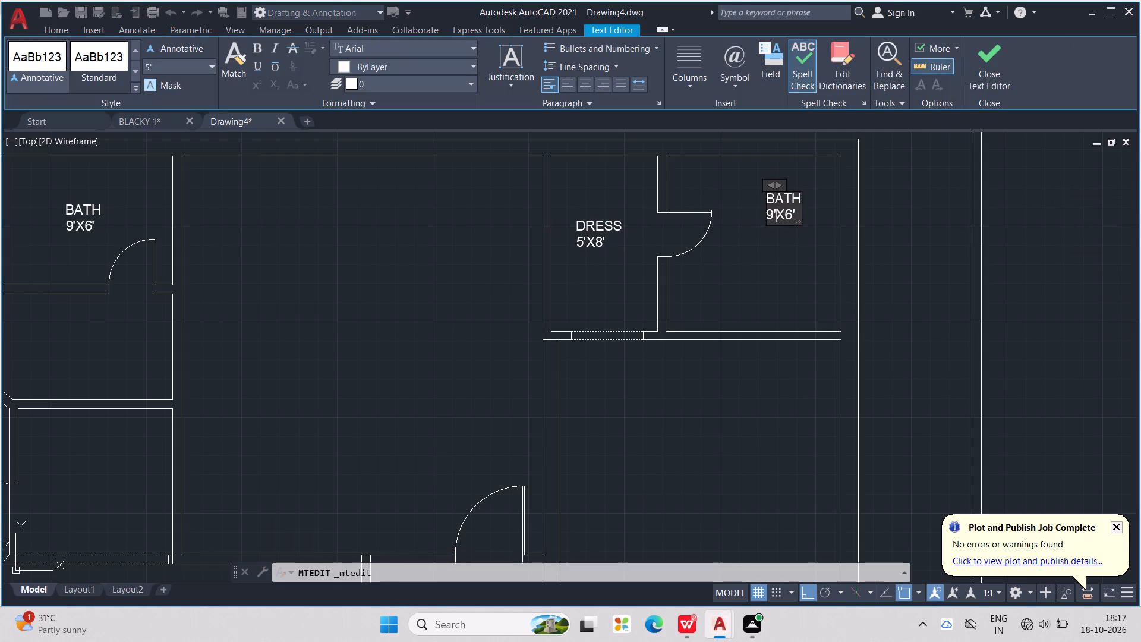
{"action": "scroll", "coordinate": [783, 212], "scroll_direction": "up", "scroll_amount": 3}
{"action": "left_click", "coordinate": [739, 204]}
{"action": "key", "text": "BackSpace"}
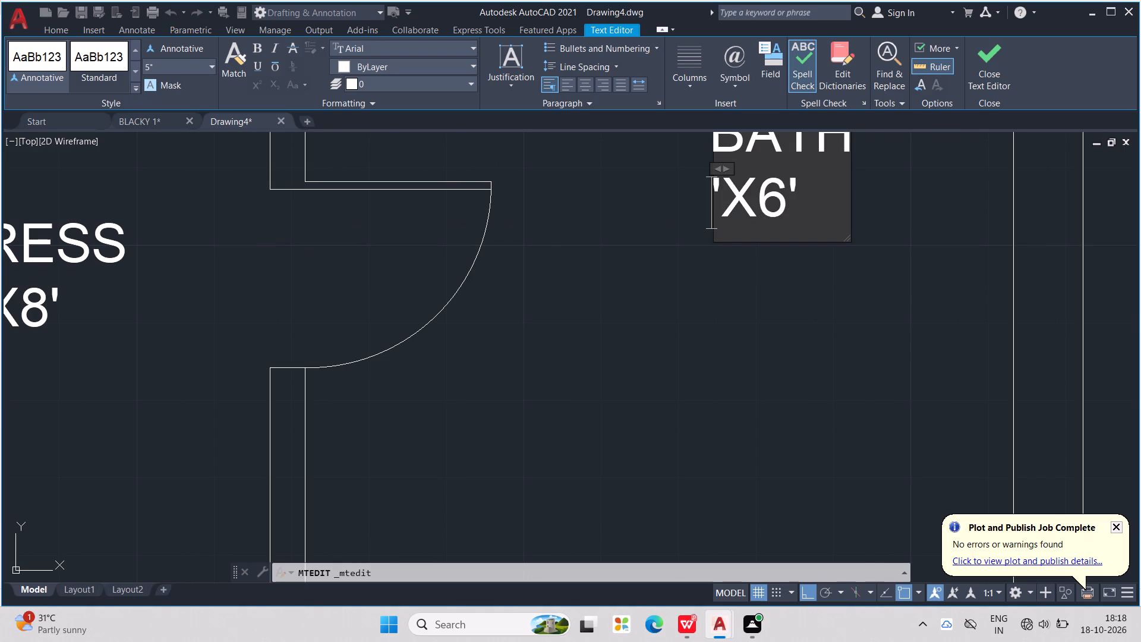
{"action": "key", "text": "8"}
{"action": "key", "text": "Right"}
{"action": "key", "text": "Right"}
{"action": "key", "text": "Right"}
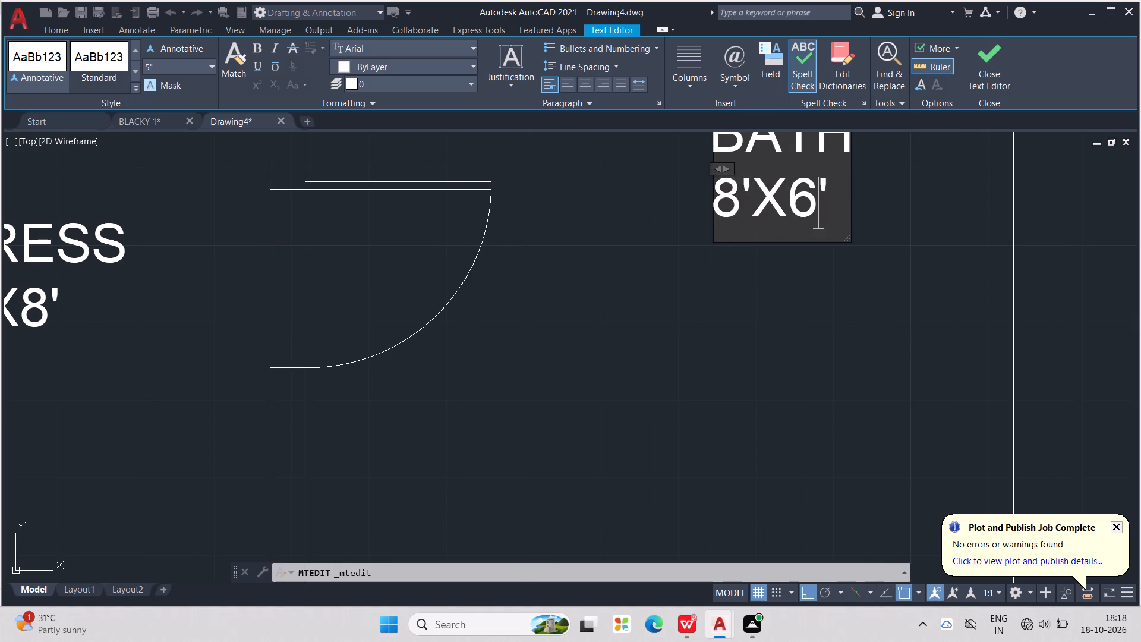
{"action": "key", "text": "BackSpace"}
{"action": "key", "text": "8"}
{"action": "middle_click", "coordinate": [707, 275]}
{"action": "left_click", "coordinate": [710, 276]}
Copy the DRESS 5'X8' label into the room directly south of the northwest bathroom.
{"action": "scroll", "coordinate": [712, 275], "scroll_direction": "down", "scroll_amount": 5}
{"action": "middle_click_drag", "start_coordinate": [549, 282], "coordinate": [652, 294]}
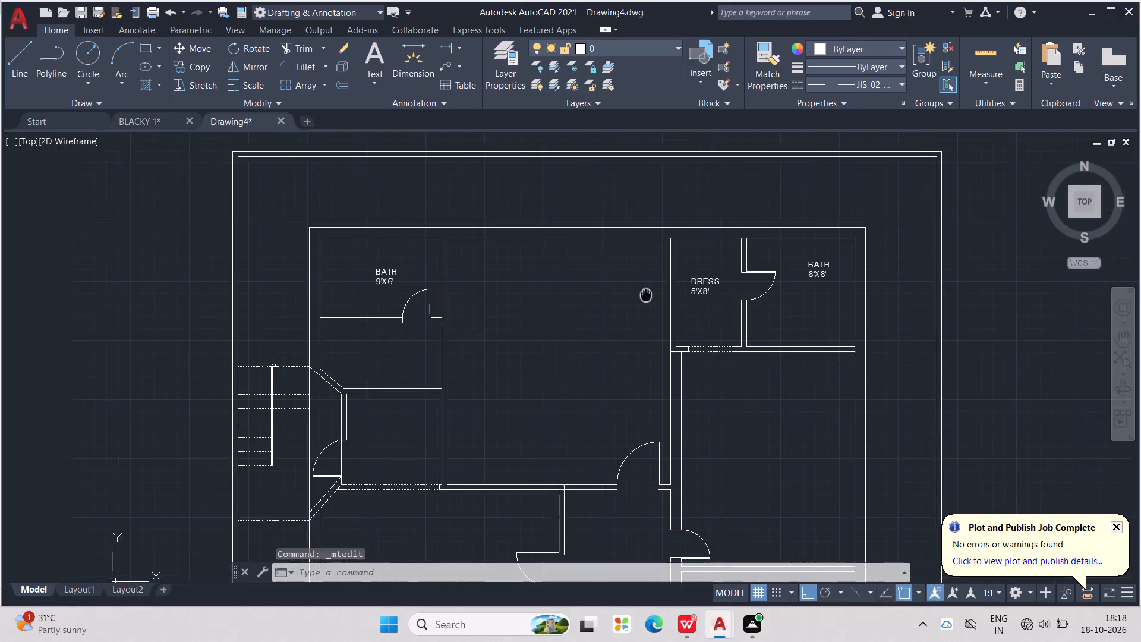
{"action": "middle_click_drag", "start_coordinate": [652, 294], "coordinate": [689, 292]}
{"action": "left_click", "coordinate": [752, 283]}
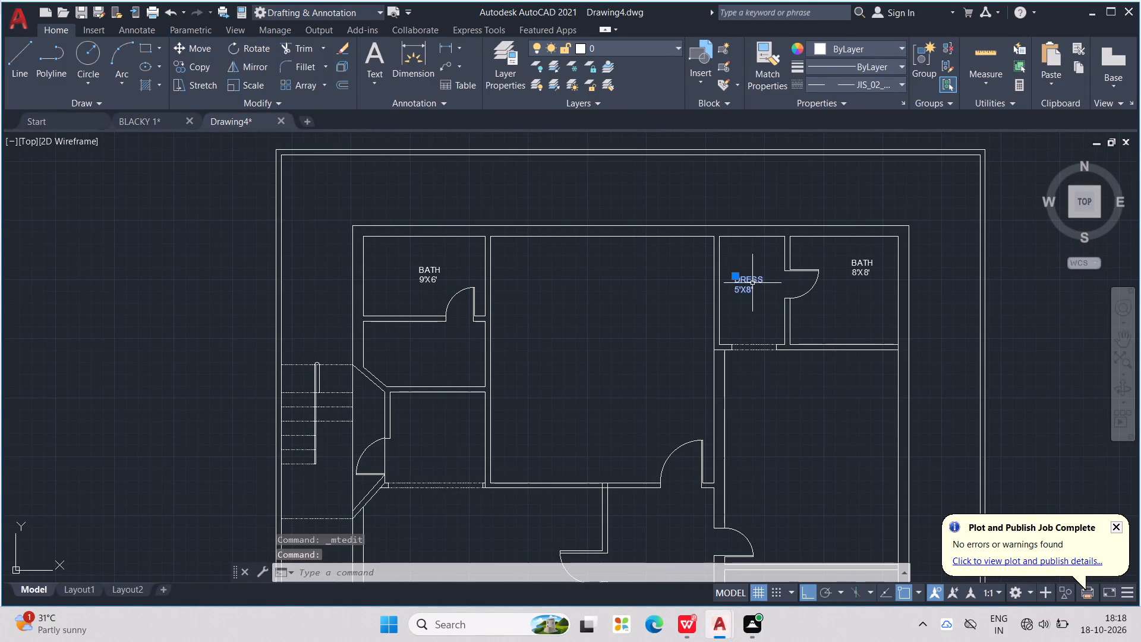
{"action": "key", "text": "ctrl+c"}
{"action": "key", "text": "ctrl+v"}
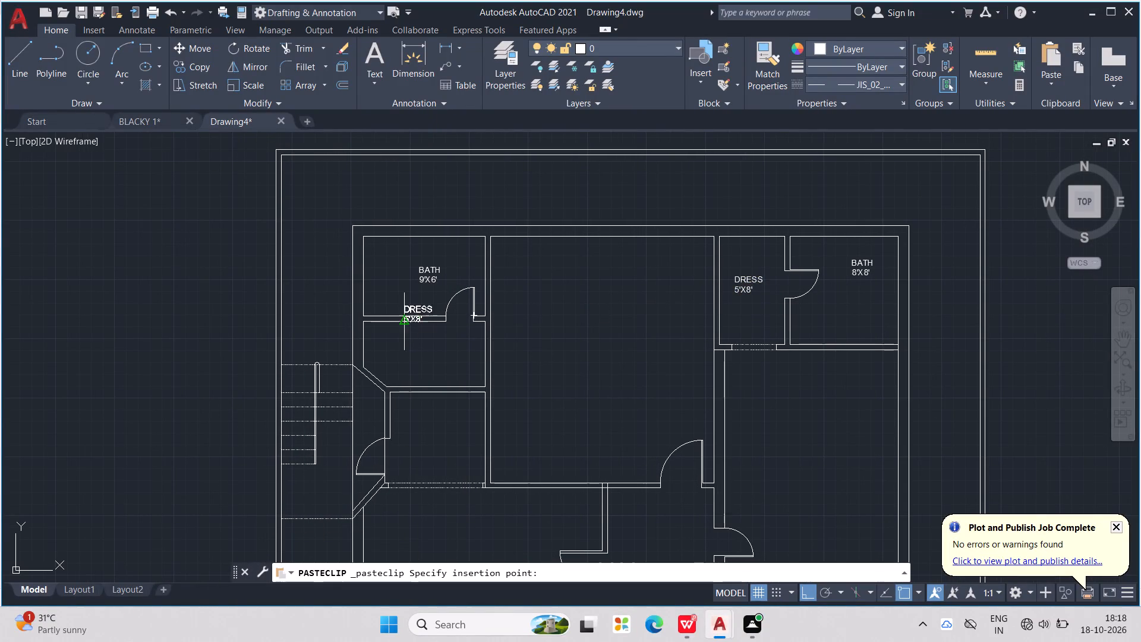
{"action": "scroll", "coordinate": [421, 351], "scroll_direction": "up", "scroll_amount": 1}
{"action": "left_click", "coordinate": [402, 356]}
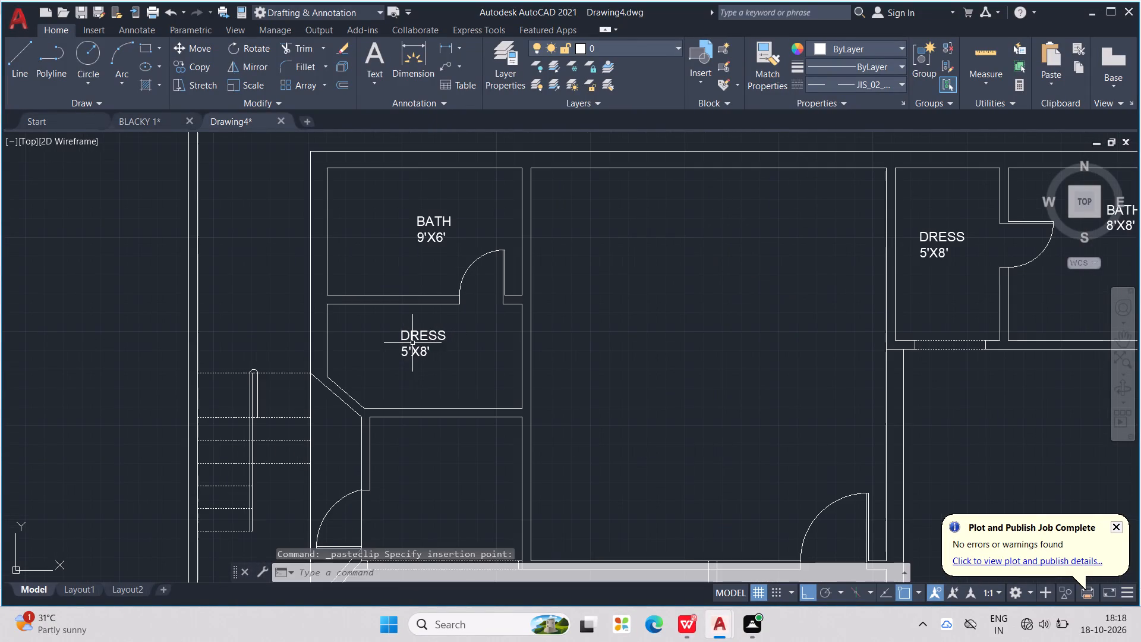
Change the size line of the copied DRESS label south of the northwest bathroom to 9'X5' and finish the edit.
{"action": "double_click", "coordinate": [412, 335]}
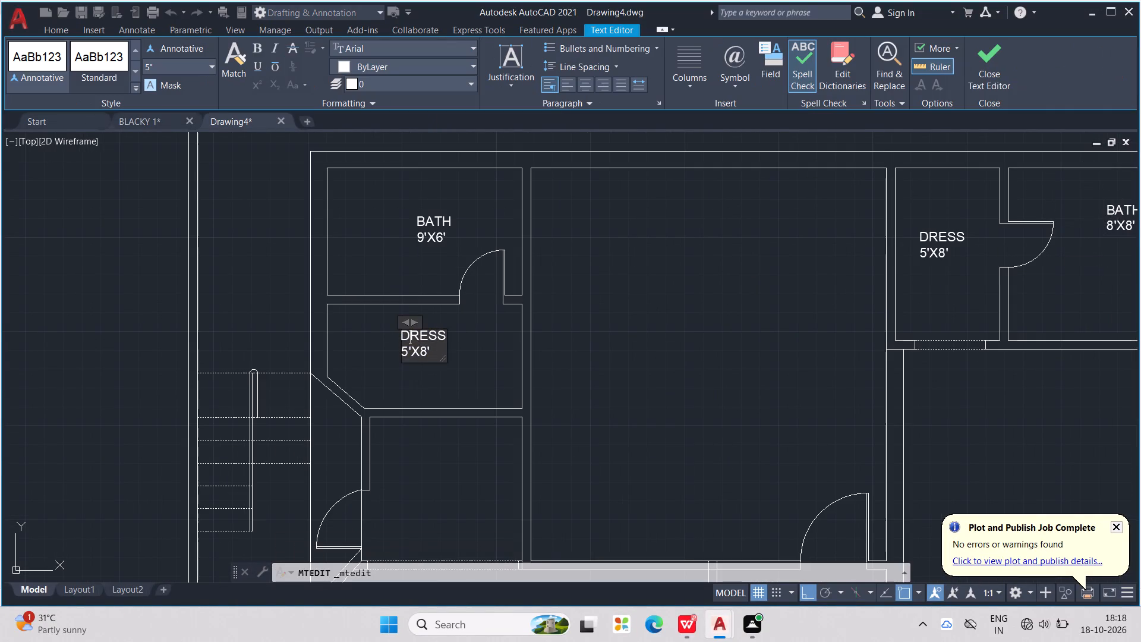
{"action": "left_click", "coordinate": [405, 353]}
{"action": "key", "text": "BackSpace"}
{"action": "key", "text": "9"}
{"action": "key", "text": "Right"}
{"action": "key", "text": "Right"}
{"action": "key", "text": "Right"}
{"action": "key", "text": "BackSpace"}
{"action": "key", "text": "5"}
{"action": "scroll", "coordinate": [387, 343], "scroll_direction": "down", "scroll_amount": 1}
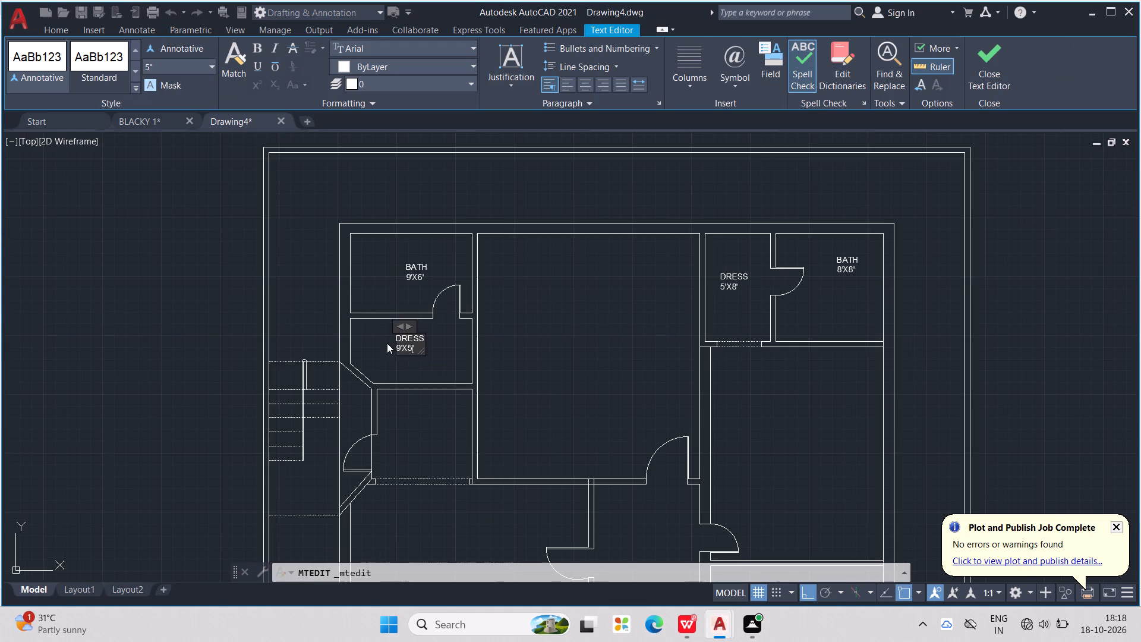
{"action": "left_click", "coordinate": [436, 353]}
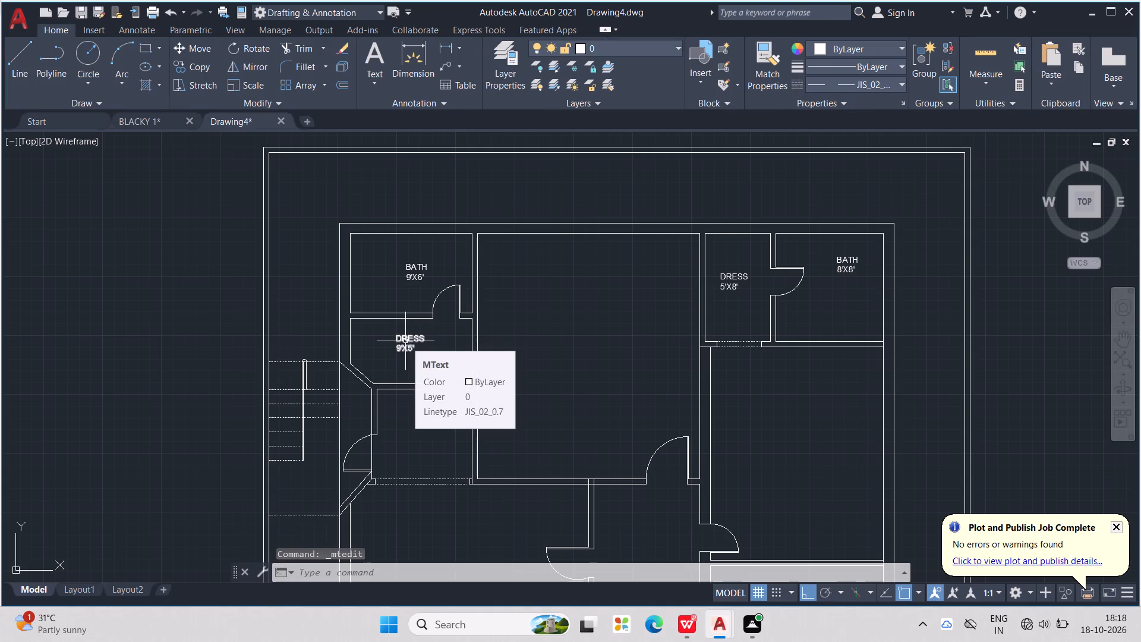
Move the DRESS 9'X5' label slightly north within its room south of the northwest bathroom.
{"action": "scroll", "coordinate": [405, 338], "scroll_direction": "up", "scroll_amount": 1}
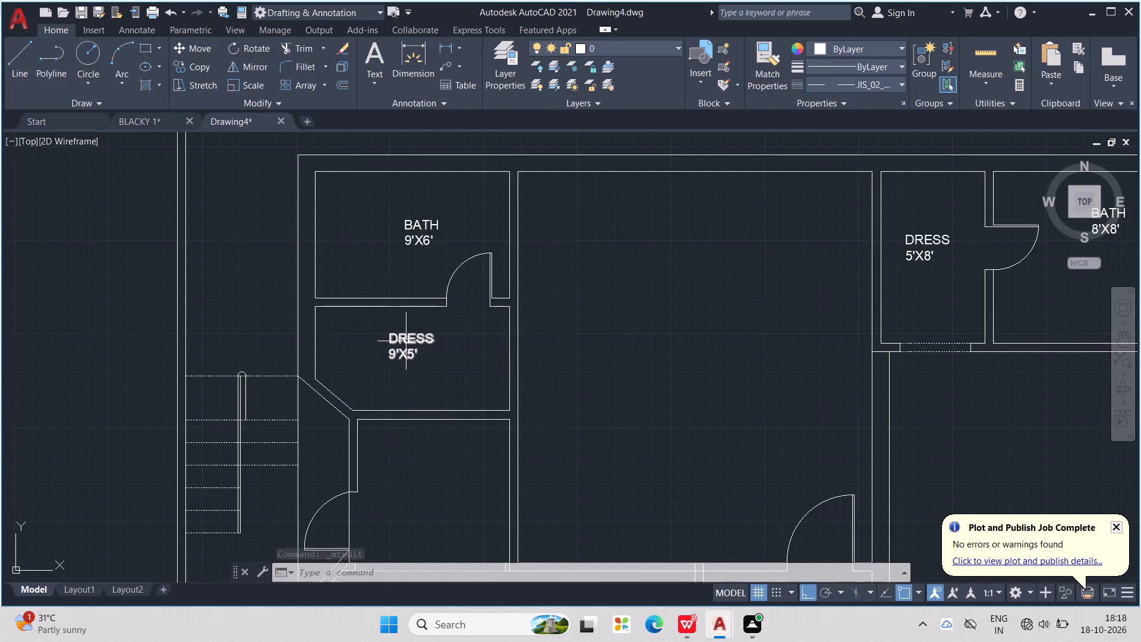
{"action": "left_click", "coordinate": [399, 342]}
{"action": "left_click_drag", "start_coordinate": [391, 335], "coordinate": [392, 336]}
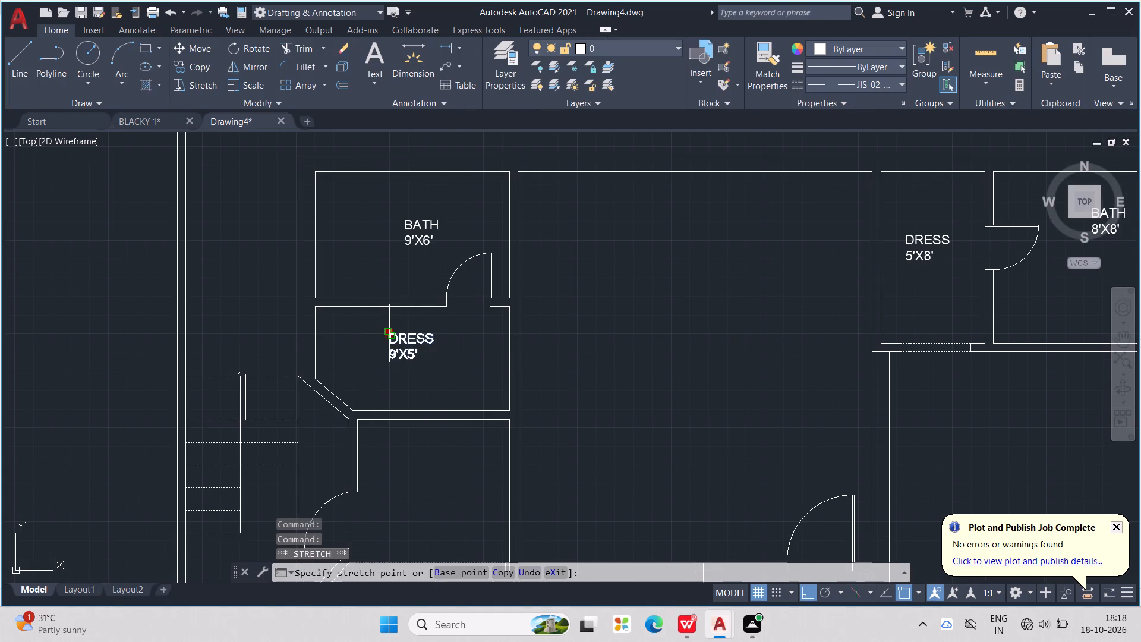
{"action": "left_click_drag", "start_coordinate": [392, 336], "coordinate": [398, 323]}
{"action": "left_click", "coordinate": [398, 323]}
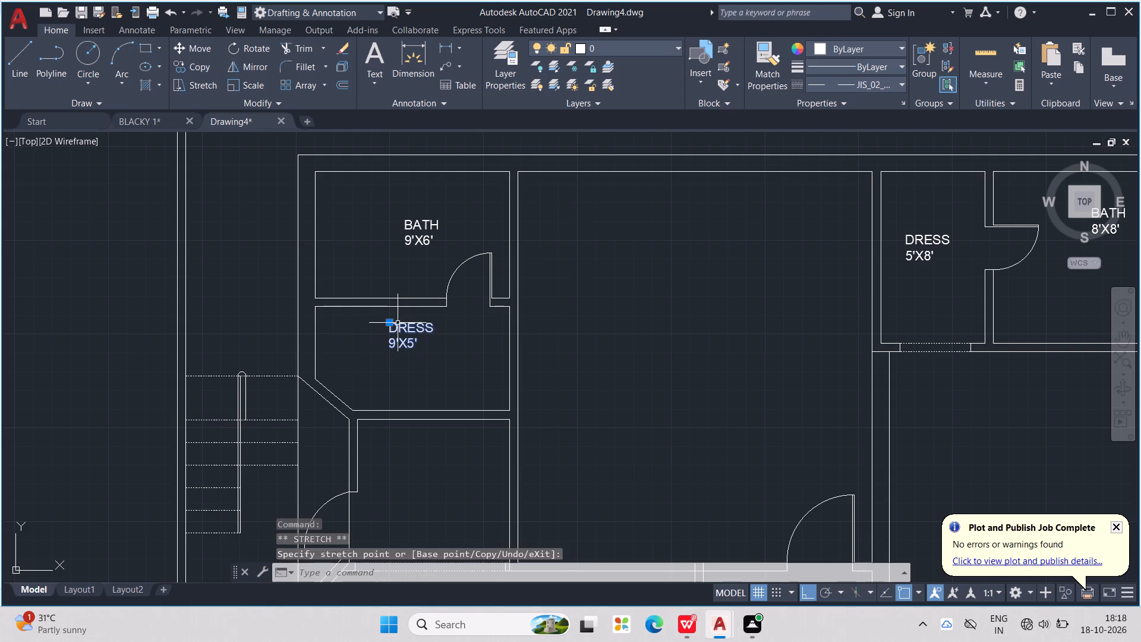
{"action": "left_click", "coordinate": [411, 333]}
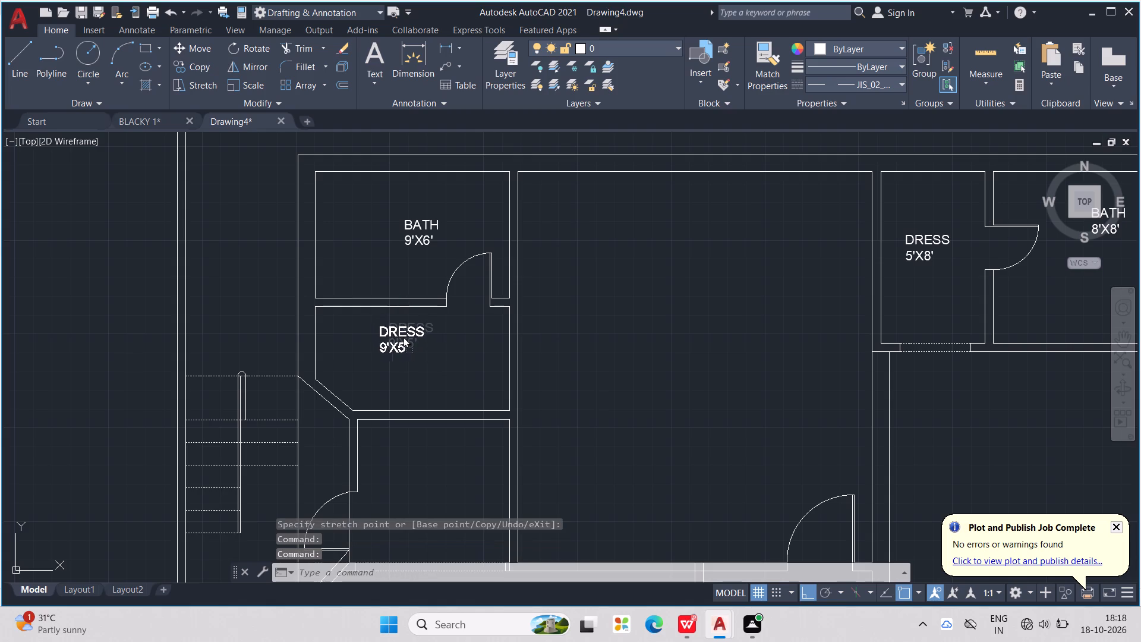
{"action": "scroll", "coordinate": [415, 336], "scroll_direction": "down", "scroll_amount": 1}
{"action": "scroll", "coordinate": [423, 339], "scroll_direction": "up", "scroll_amount": 1}
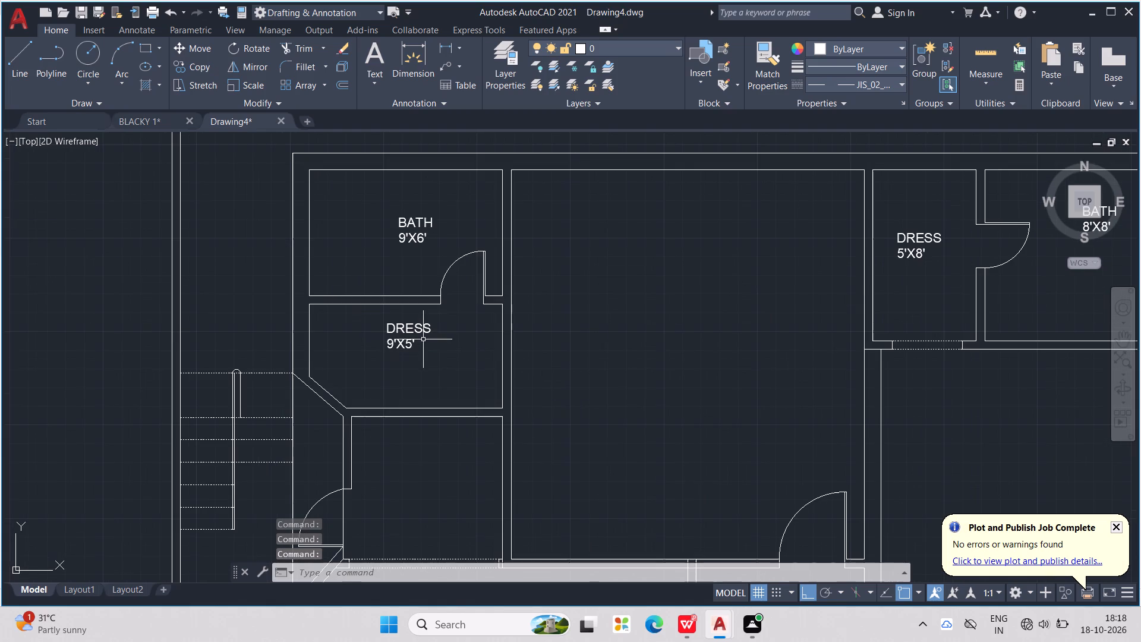
Copy the DRESS 9'X5' label into the small room directly south of that dressing room.
{"action": "middle_click_drag", "start_coordinate": [446, 360], "coordinate": [496, 329]}
{"action": "scroll", "coordinate": [520, 320], "scroll_direction": "down", "scroll_amount": 1}
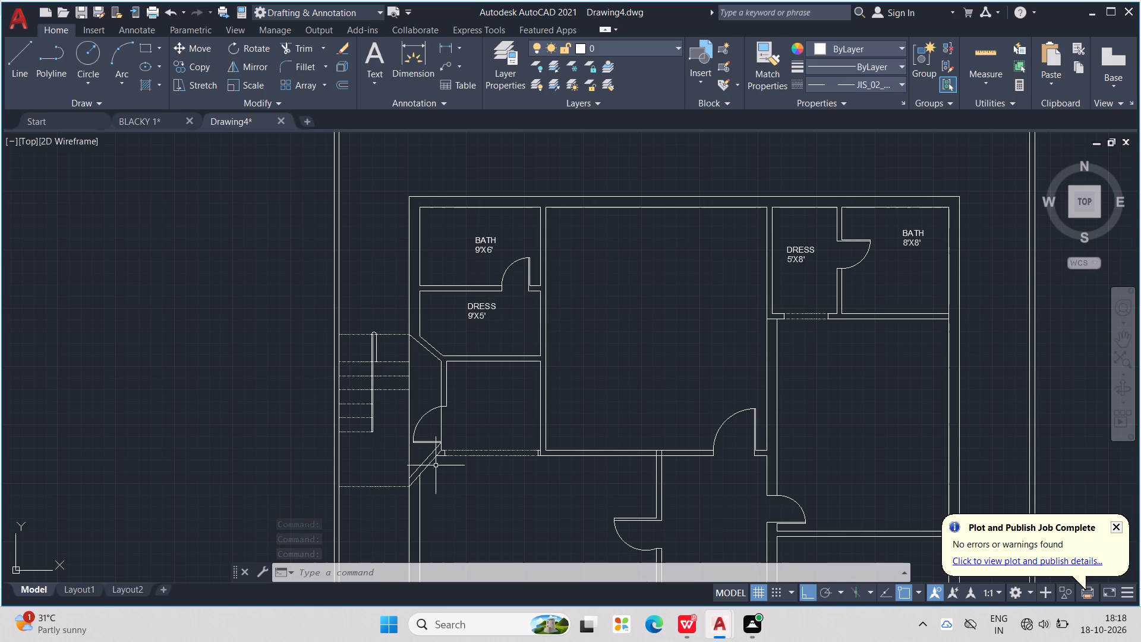
{"action": "scroll", "coordinate": [459, 458], "scroll_direction": "up", "scroll_amount": 5}
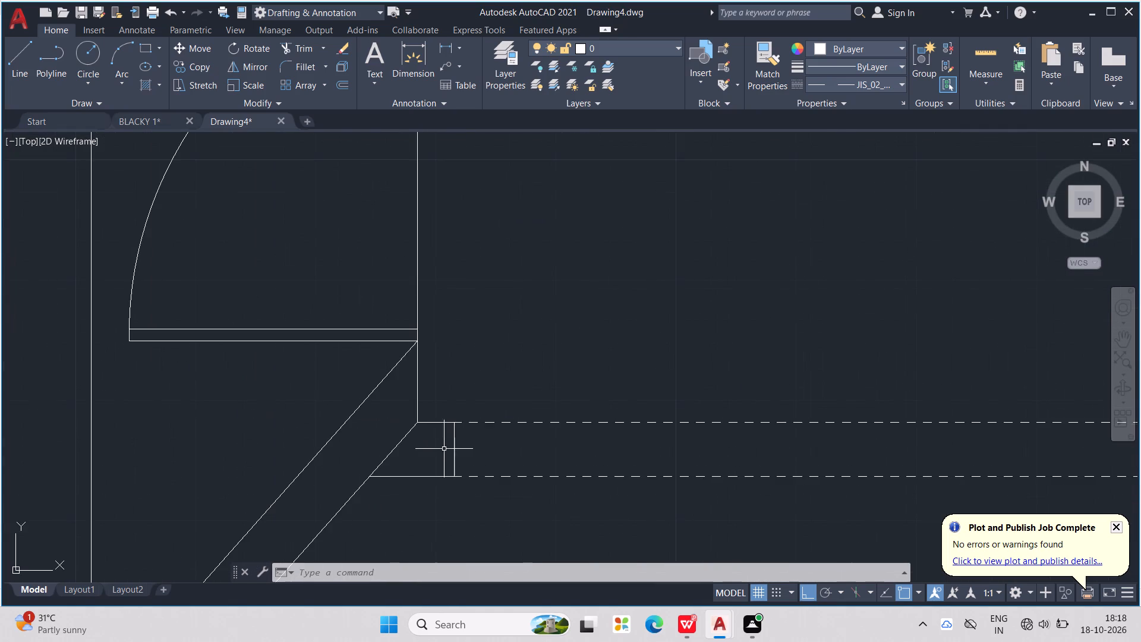
{"action": "scroll", "coordinate": [473, 429], "scroll_direction": "down", "scroll_amount": 3}
{"action": "scroll", "coordinate": [484, 330], "scroll_direction": "down", "scroll_amount": 1}
{"action": "middle_click_drag", "start_coordinate": [528, 329], "coordinate": [506, 357]}
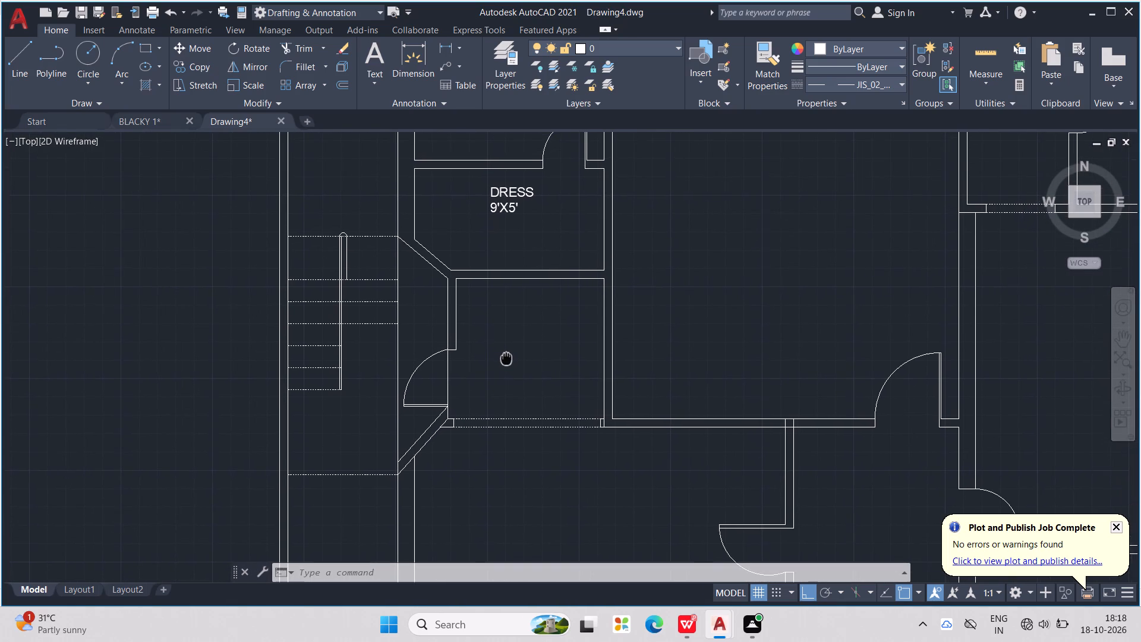
{"action": "middle_click_drag", "start_coordinate": [506, 357], "coordinate": [506, 361]}
{"action": "scroll", "coordinate": [506, 361], "scroll_direction": "down", "scroll_amount": 1}
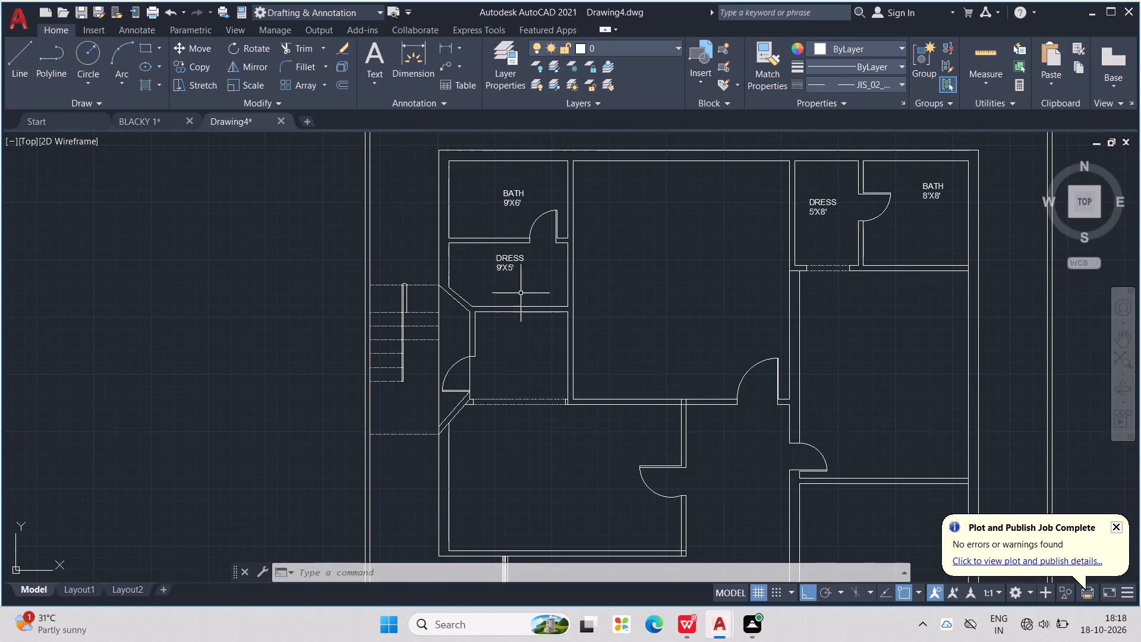
{"action": "left_click", "coordinate": [506, 259]}
{"action": "key", "text": "ctrl+c"}
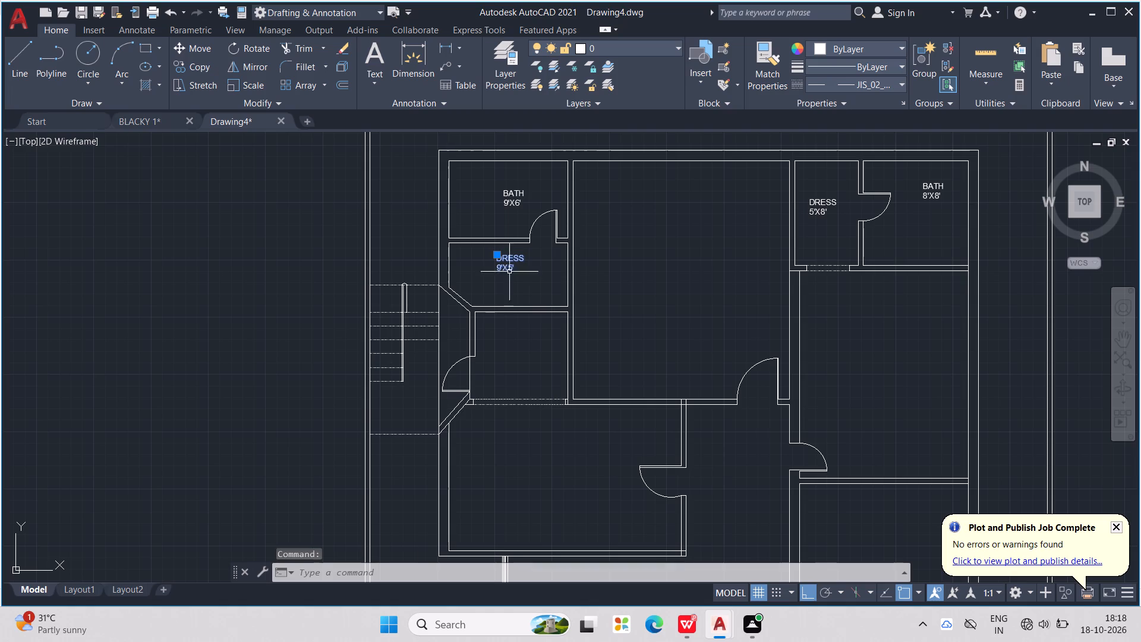
{"action": "key", "text": "ctrl+v"}
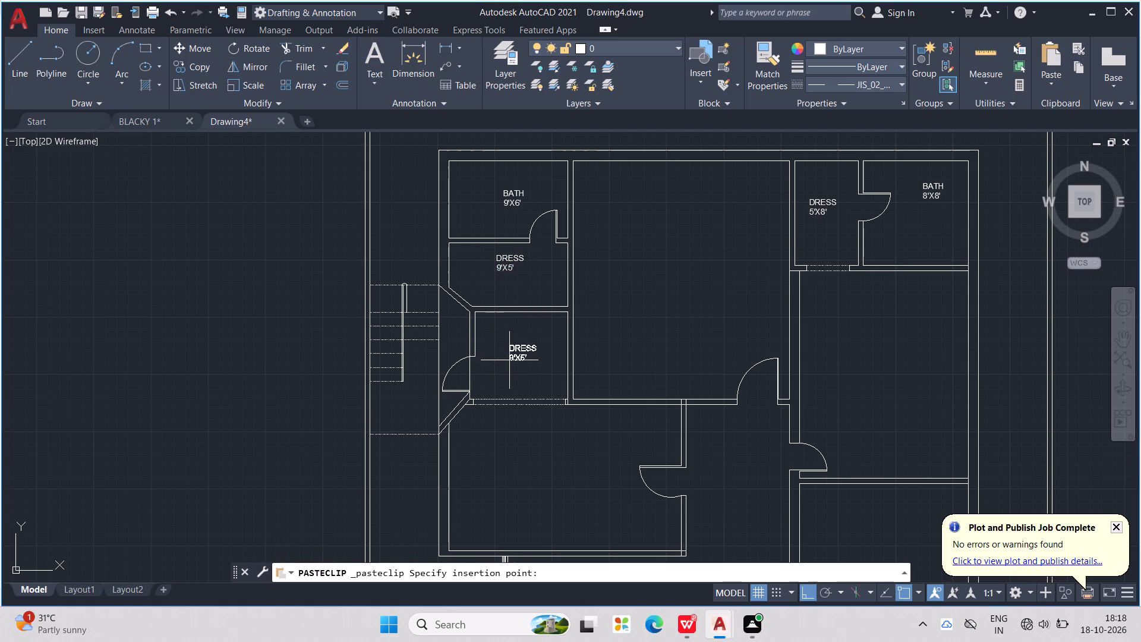
{"action": "left_click", "coordinate": [509, 362]}
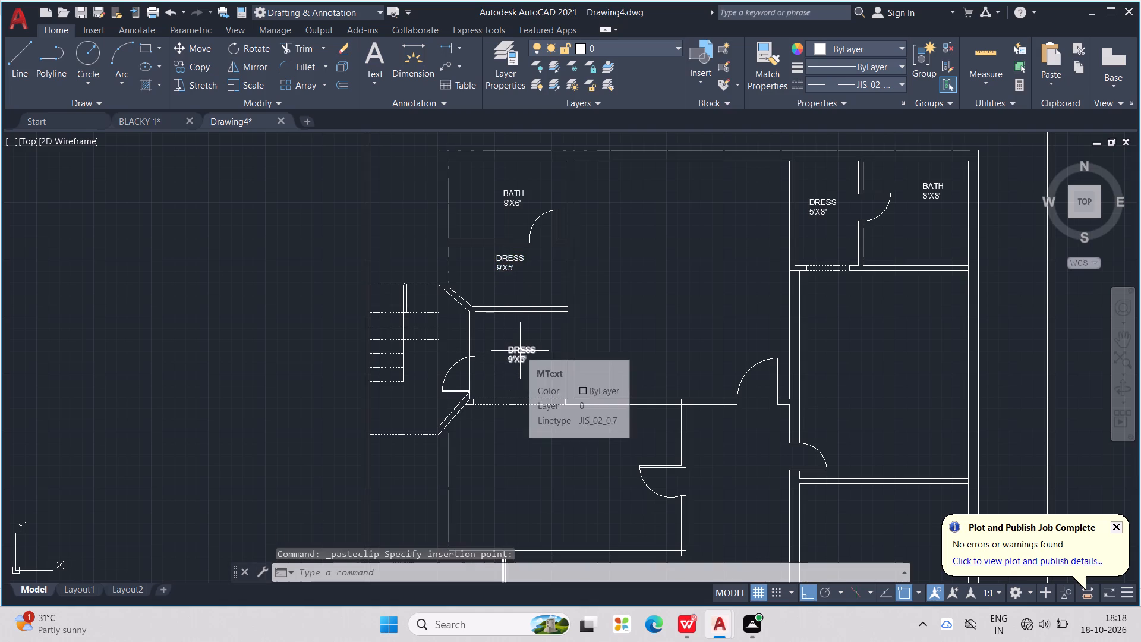
Change the name line of the copied DRESS label in the small room to KITCHEN.
{"action": "double_click", "coordinate": [520, 351]}
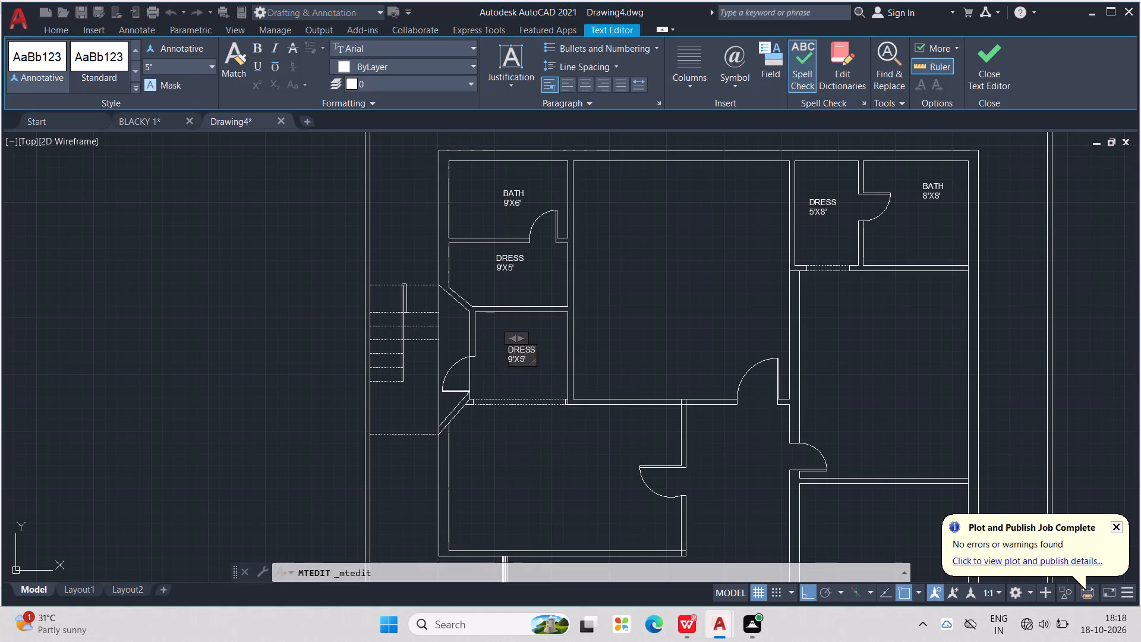
{"action": "left_click", "coordinate": [529, 350]}
{"action": "scroll", "coordinate": [529, 350], "scroll_direction": "up", "scroll_amount": 4}
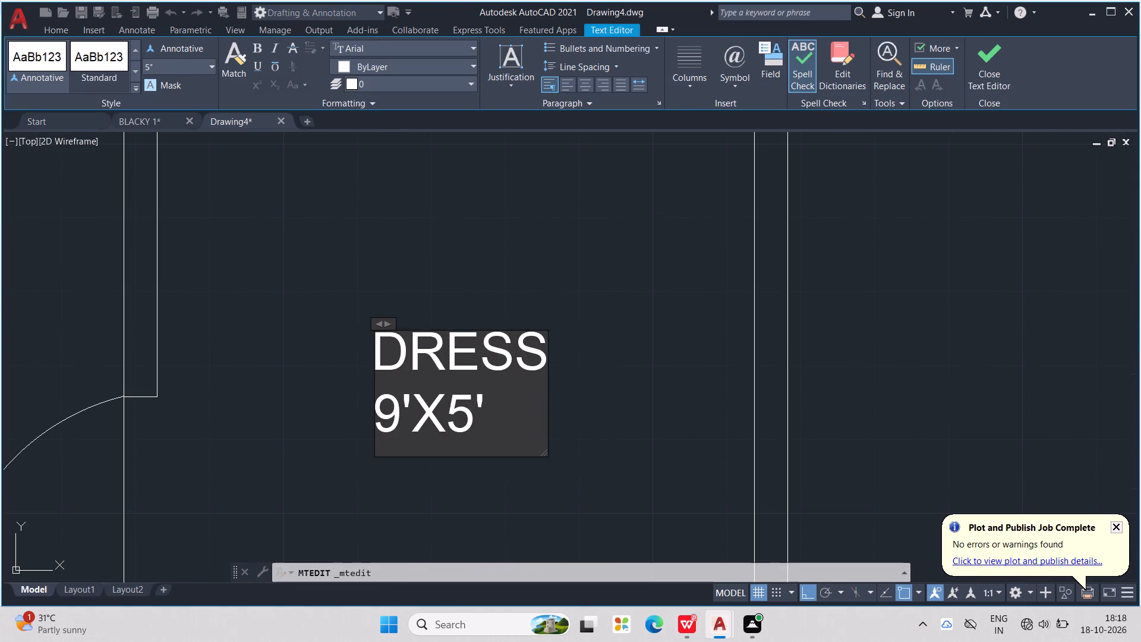
{"action": "left_click", "coordinate": [538, 351]}
{"action": "key", "text": "BackSpace"}
{"action": "key", "text": "BackSpace"}
{"action": "key", "text": "BackSpace"}
{"action": "key", "text": "BackSpace"}
{"action": "key", "text": "BackSpace"}
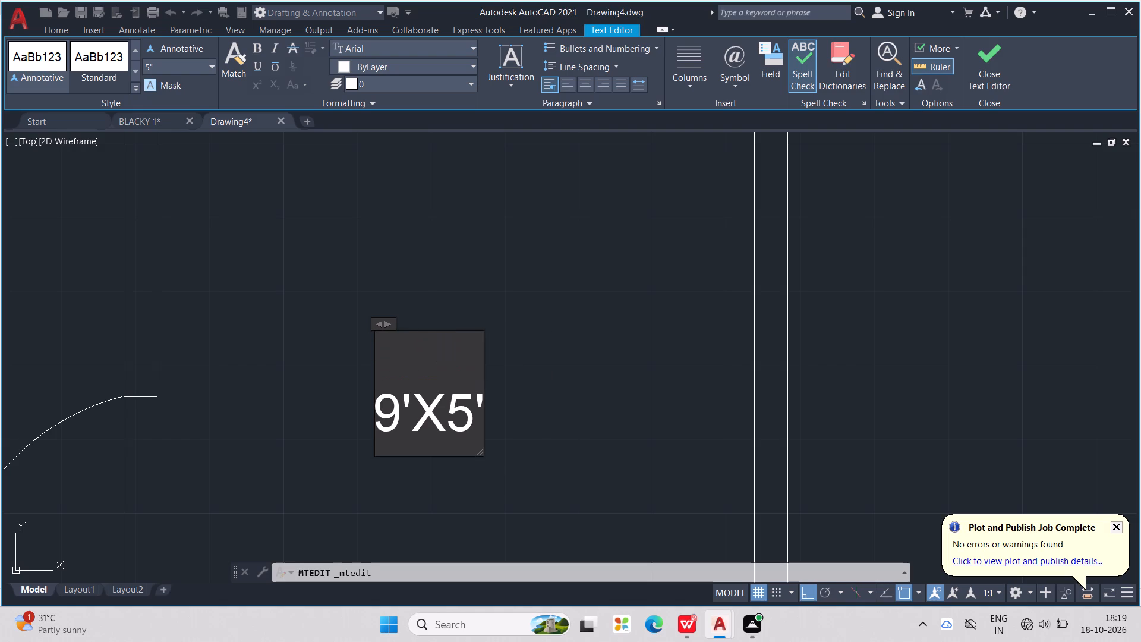
{"action": "type", "text": "KITCHEM"}
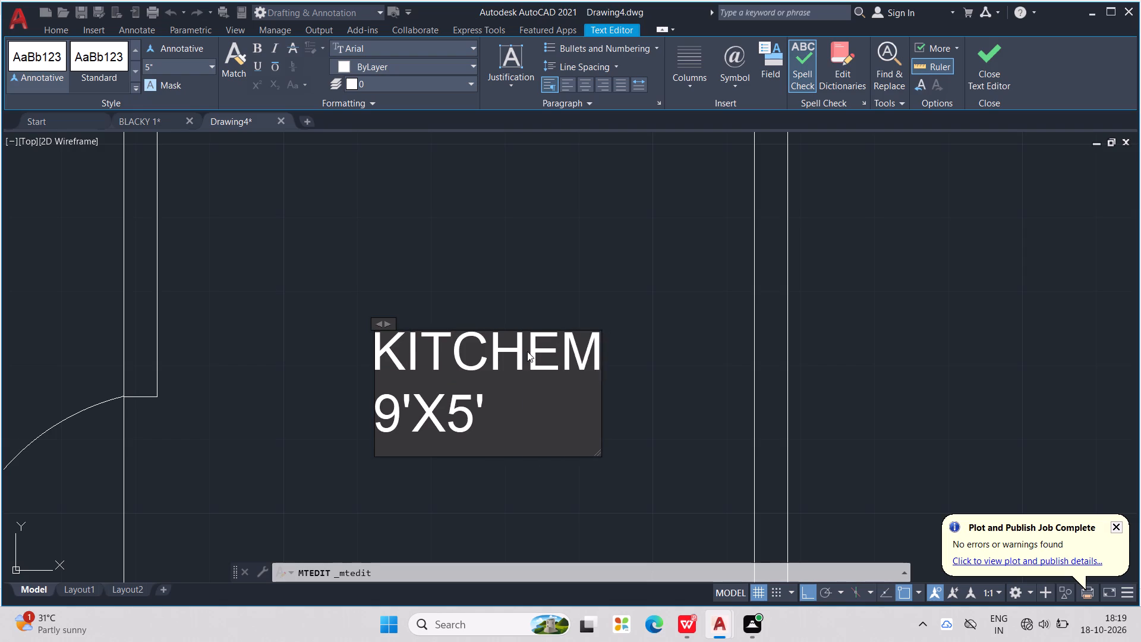
{"action": "key", "text": "BackSpace"}
{"action": "key", "text": "n"}
Change the size line of the KITCHEN label to 7'X7'.
{"action": "key", "text": "Down"}
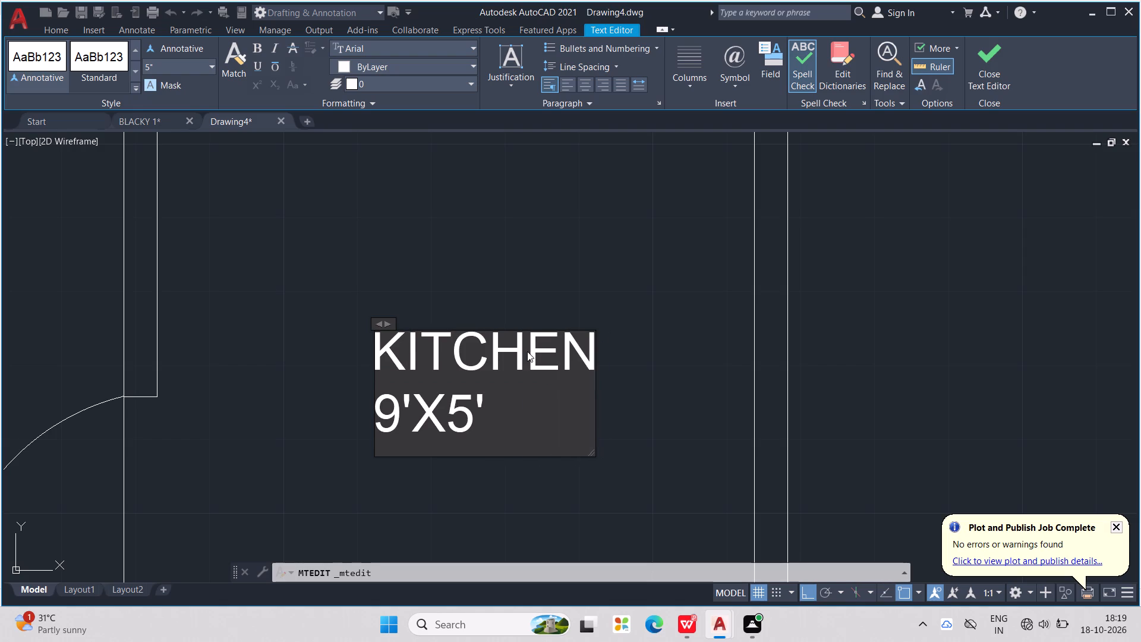
{"action": "key", "text": "Left"}
{"action": "key", "text": "Left"}
{"action": "key", "text": "Left"}
{"action": "key", "text": "Left"}
{"action": "key", "text": "Left"}
{"action": "key", "text": "Right"}
{"action": "key", "text": "BackSpace"}
{"action": "key", "text": "7"}
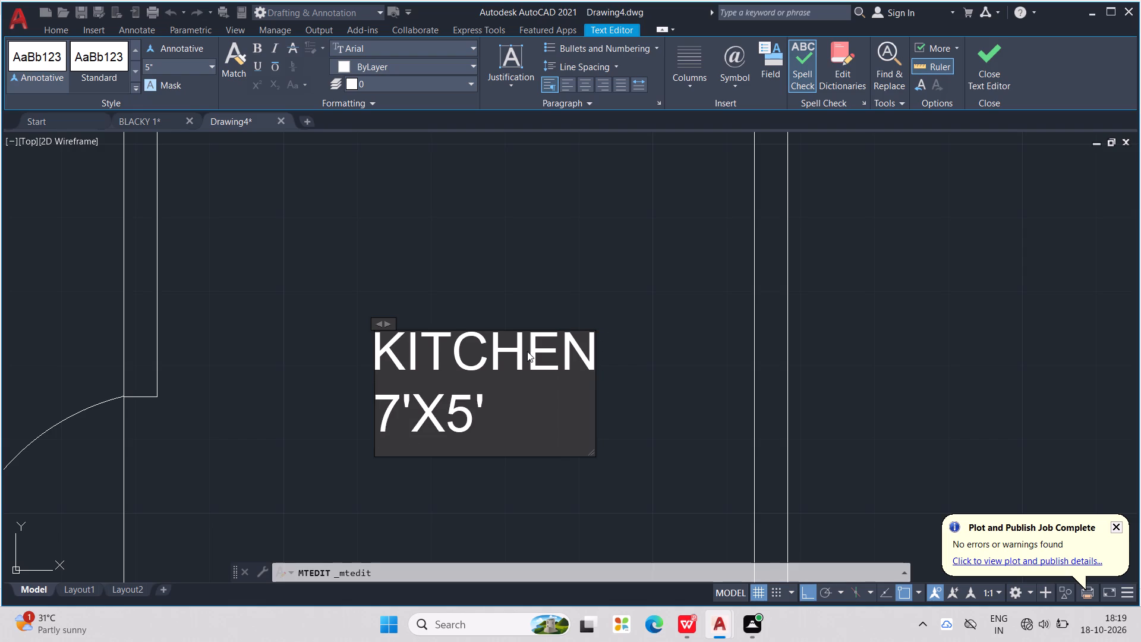
{"action": "key", "text": "Right"}
{"action": "key", "text": "Right"}
{"action": "key", "text": "Right"}
{"action": "key", "text": "BackSpace"}
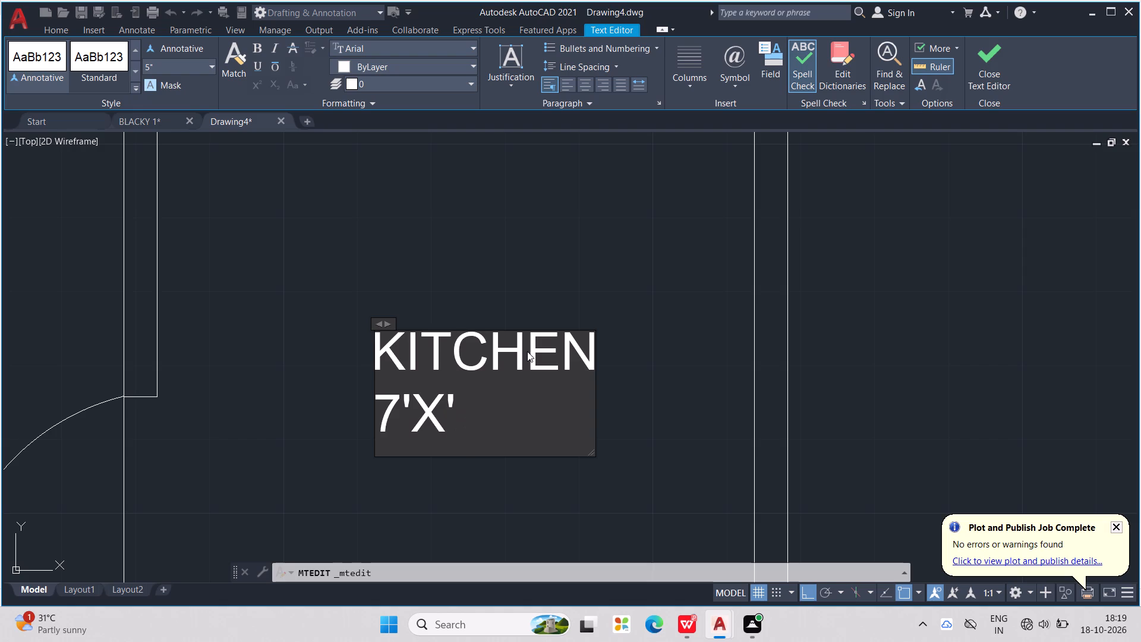
{"action": "key", "text": "7"}
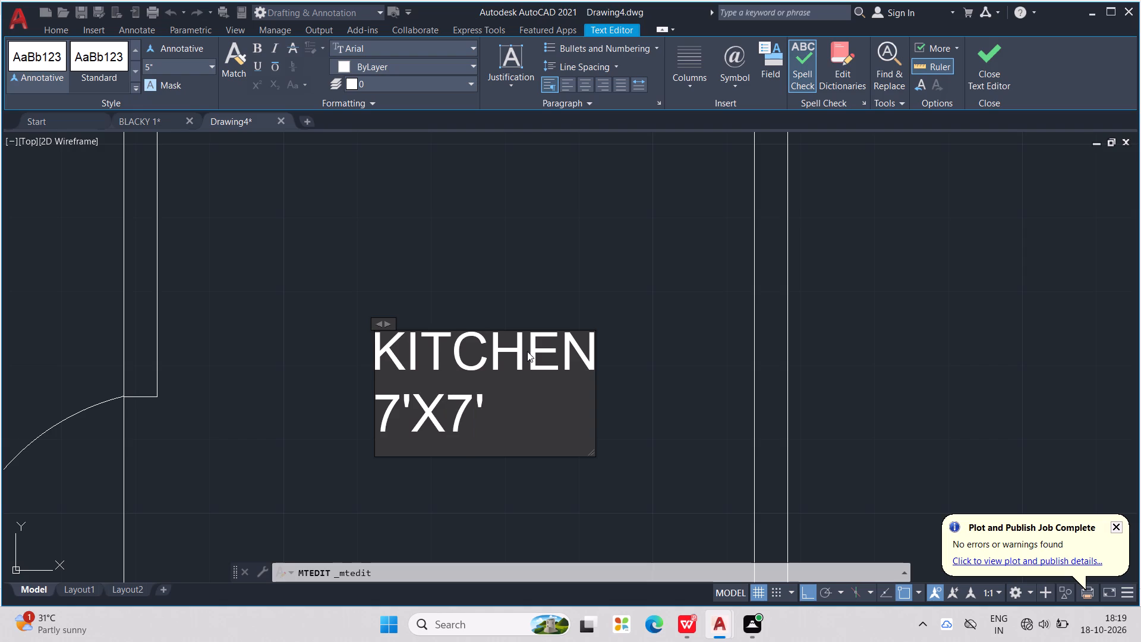
Prefix the name line with "G." so it reads G.KITCHEN, and finish the text edit.
{"action": "key", "text": "Up"}
{"action": "key", "text": "Left"}
{"action": "key", "text": "Left"}
{"action": "key", "text": "Left"}
{"action": "key", "text": "Left"}
{"action": "key", "text": "c"}
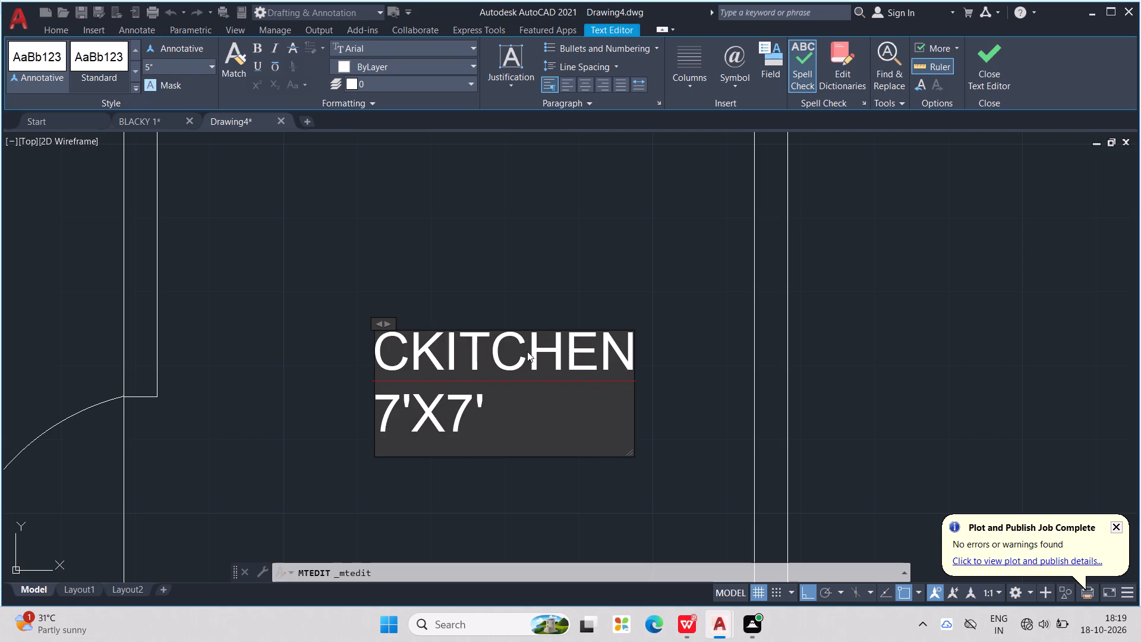
{"action": "key", "text": "BackSpace"}
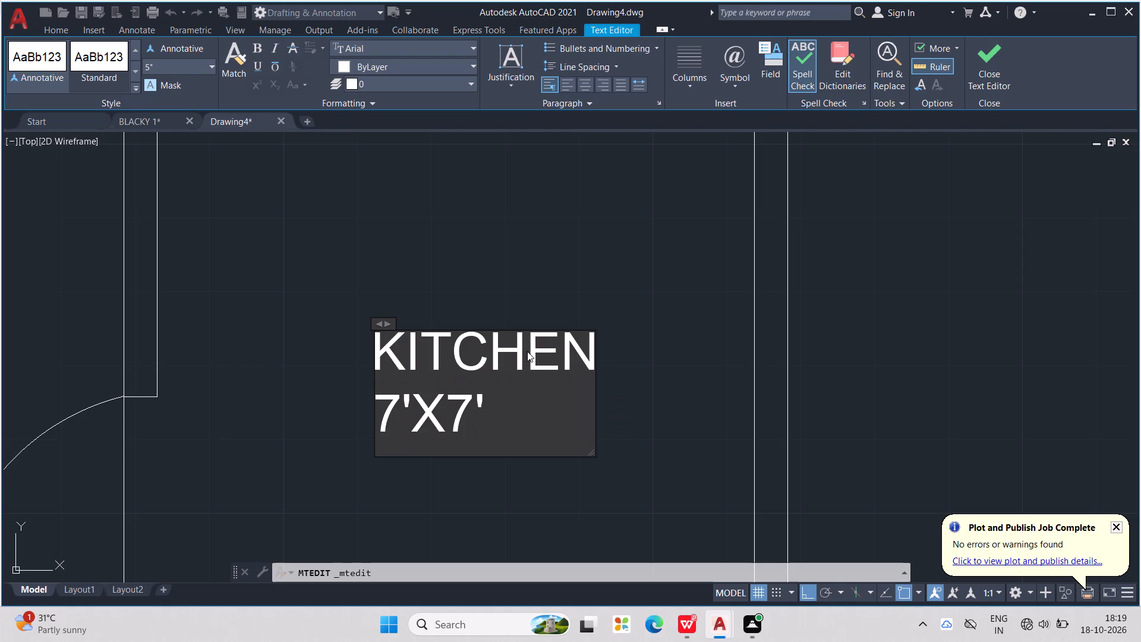
{"action": "key", "text": "g"}
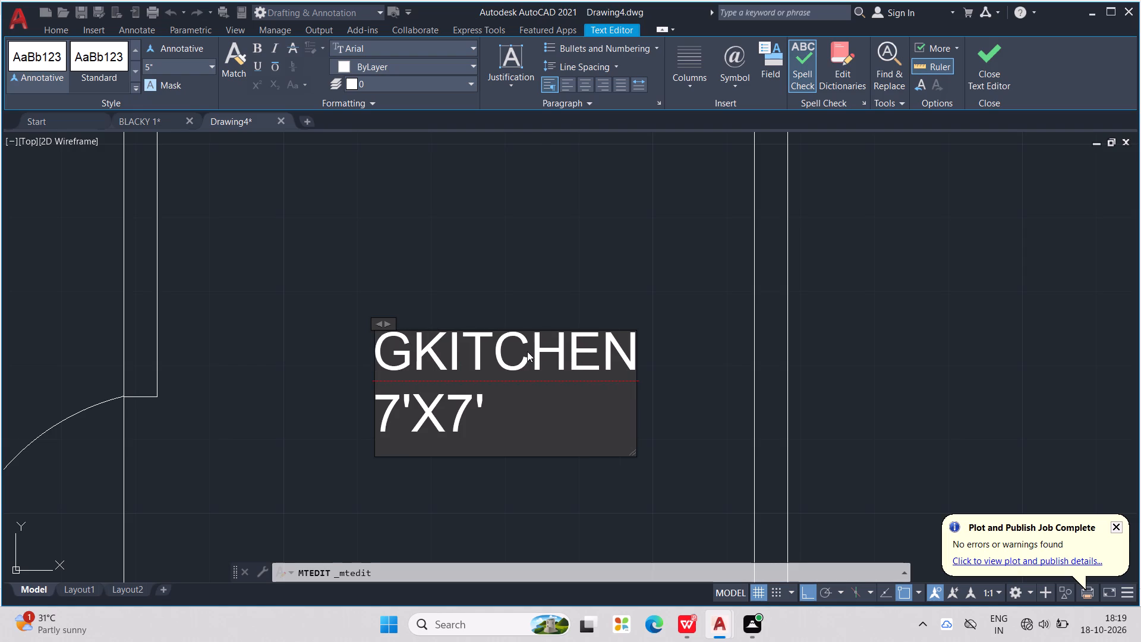
{"action": "key", "text": "period"}
{"action": "left_click", "coordinate": [551, 256]}
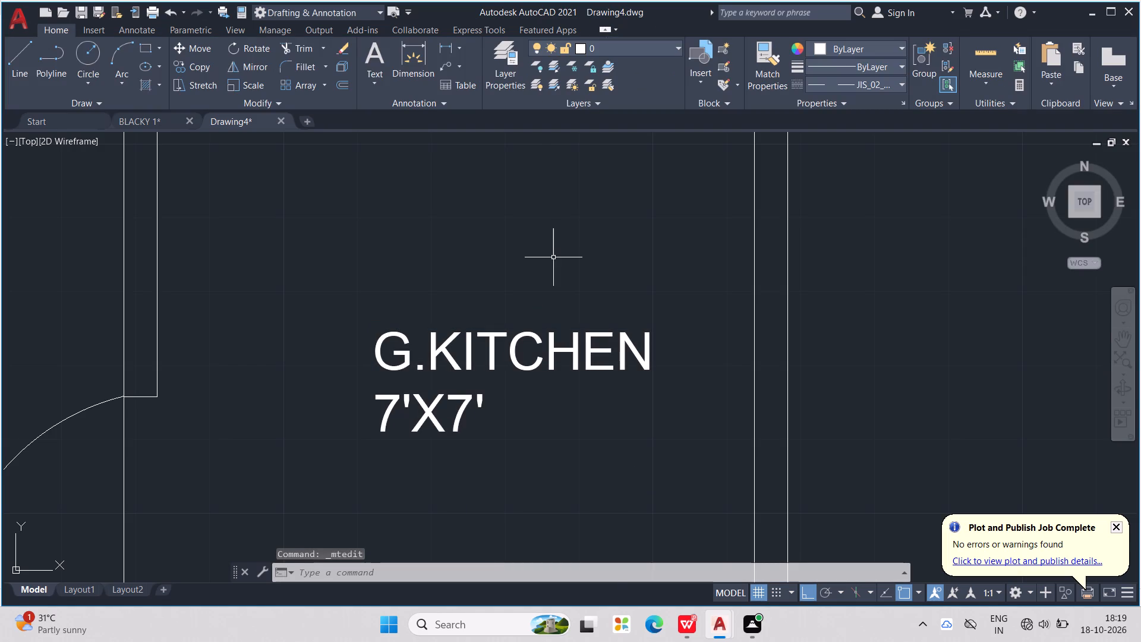
Copy the G.KITCHEN 7'X7' label into the larger room directly south of the kitchen.
{"action": "scroll", "coordinate": [553, 257], "scroll_direction": "down", "scroll_amount": 4}
{"action": "middle_click_drag", "start_coordinate": [557, 263], "coordinate": [537, 394]}
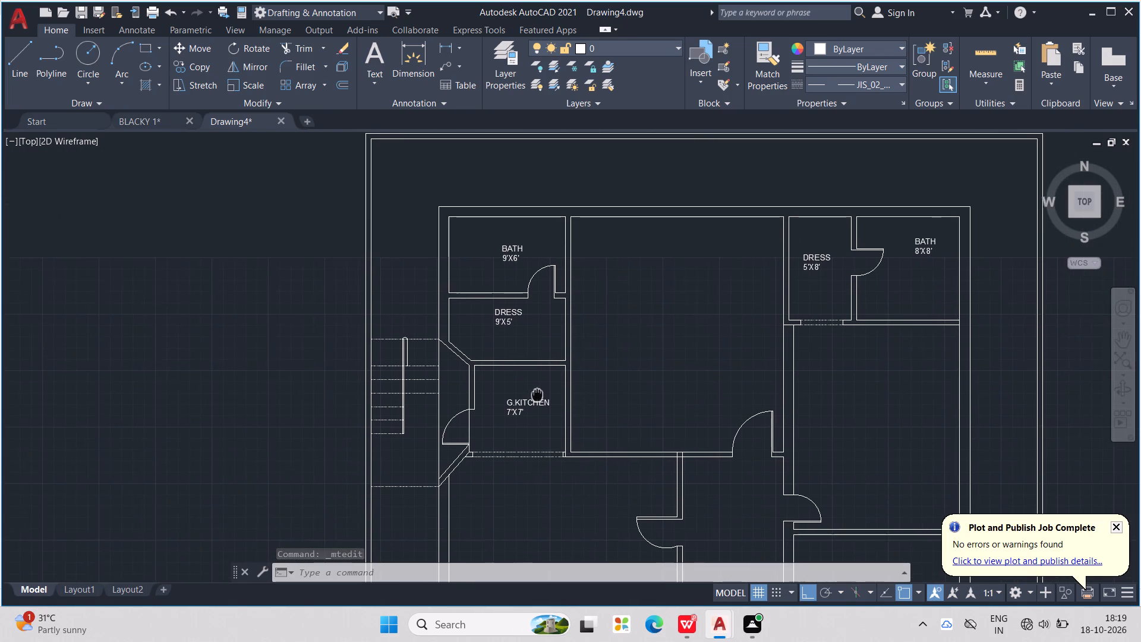
{"action": "middle_click_drag", "start_coordinate": [537, 394], "coordinate": [534, 394]}
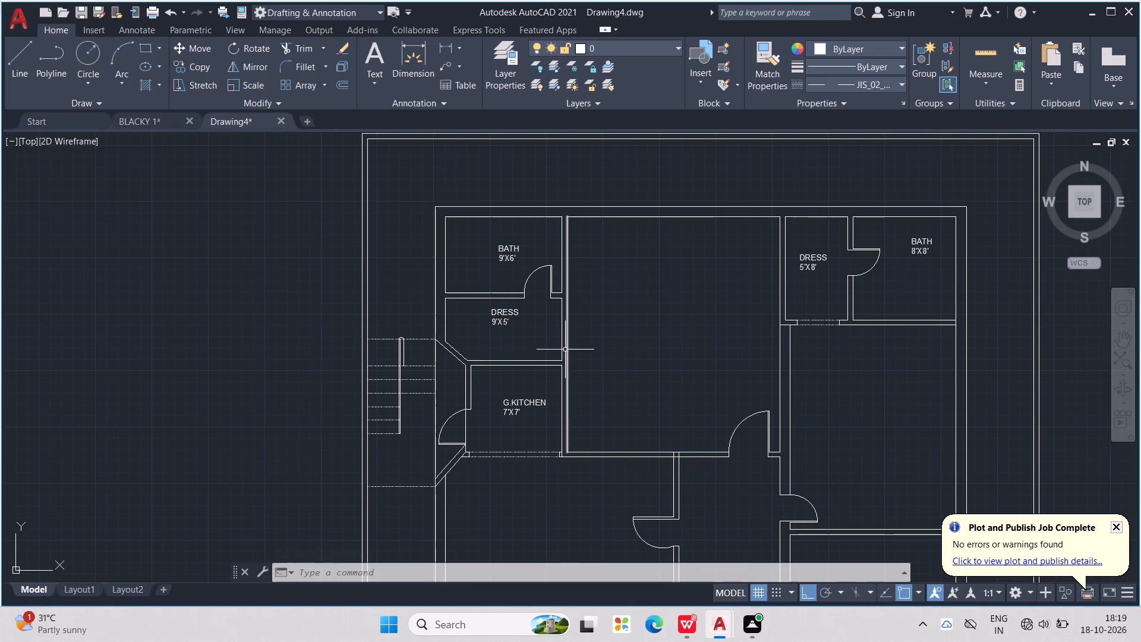
{"action": "scroll", "coordinate": [510, 394], "scroll_direction": "up", "scroll_amount": 1}
{"action": "scroll", "coordinate": [521, 358], "scroll_direction": "down", "scroll_amount": 1}
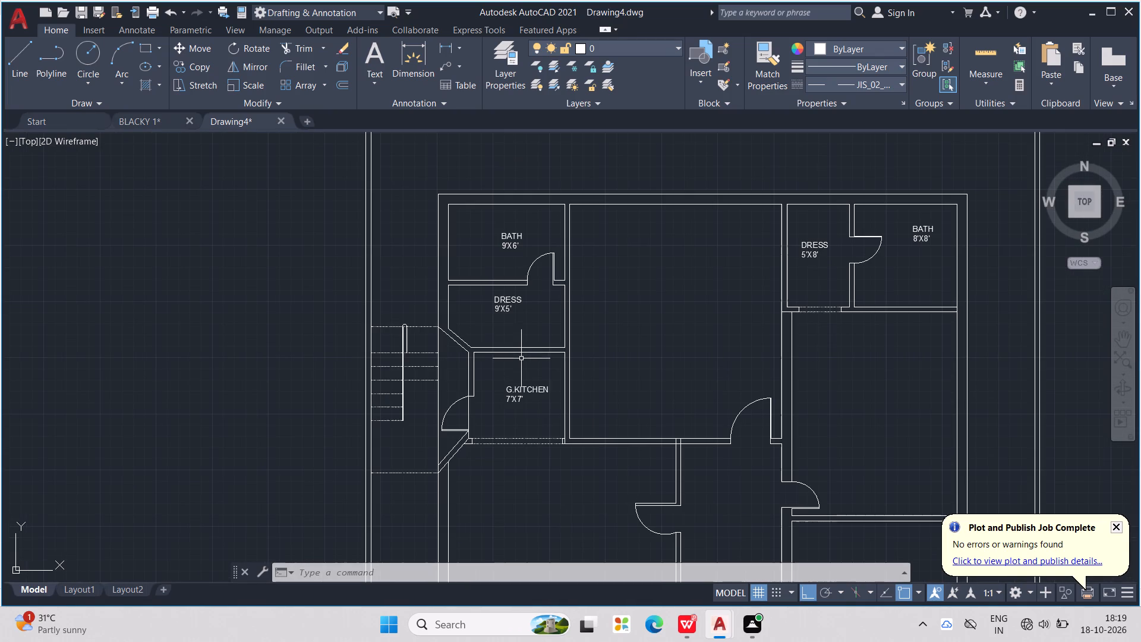
{"action": "middle_click_drag", "start_coordinate": [540, 374], "coordinate": [527, 307]}
{"action": "scroll", "coordinate": [540, 374], "scroll_direction": "down", "scroll_amount": 1}
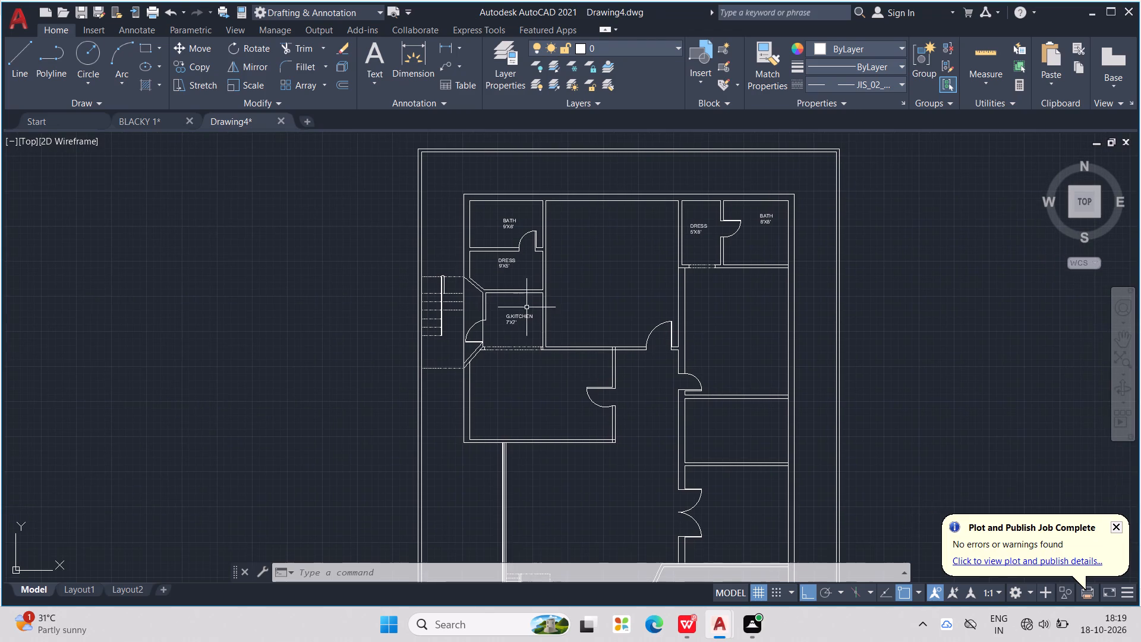
{"action": "left_click", "coordinate": [519, 315]}
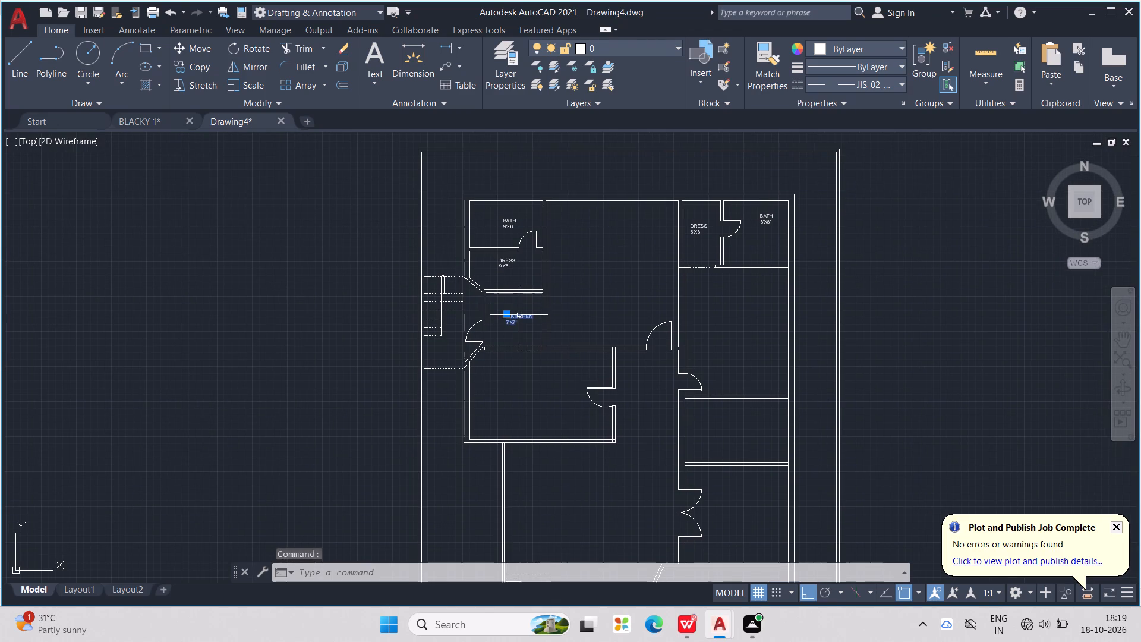
{"action": "key", "text": "ctrl+c"}
{"action": "key", "text": "ctrl+v"}
{"action": "scroll", "coordinate": [501, 377], "scroll_direction": "up", "scroll_amount": 1}
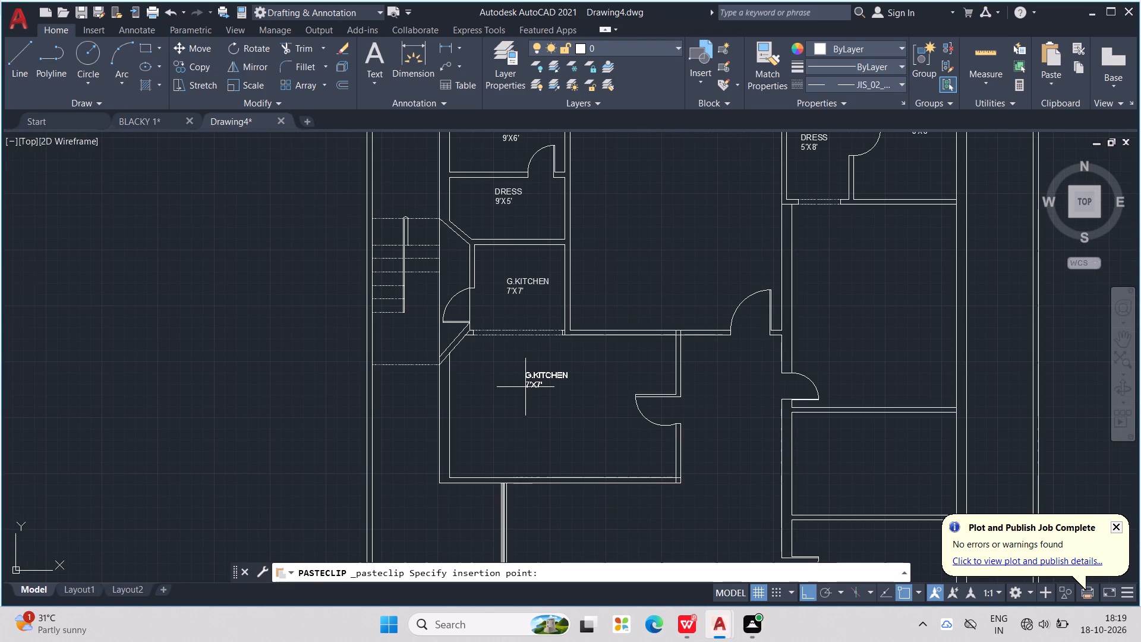
{"action": "left_click", "coordinate": [534, 392]}
Remove the "G." prefix from the copied label in the room south of G.KITCHEN so its name reads KITCHEN.
{"action": "double_click", "coordinate": [549, 382]}
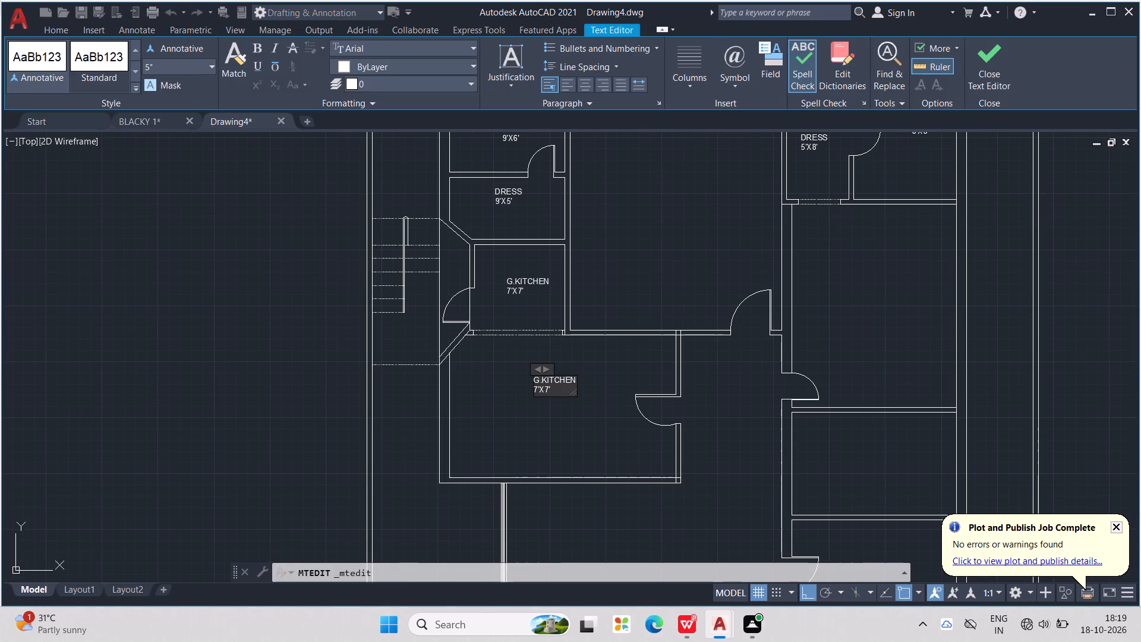
{"action": "key", "text": "Left"}
{"action": "key", "text": "Left"}
{"action": "key", "text": "BackSpace"}
{"action": "key", "text": "BackSpace"}
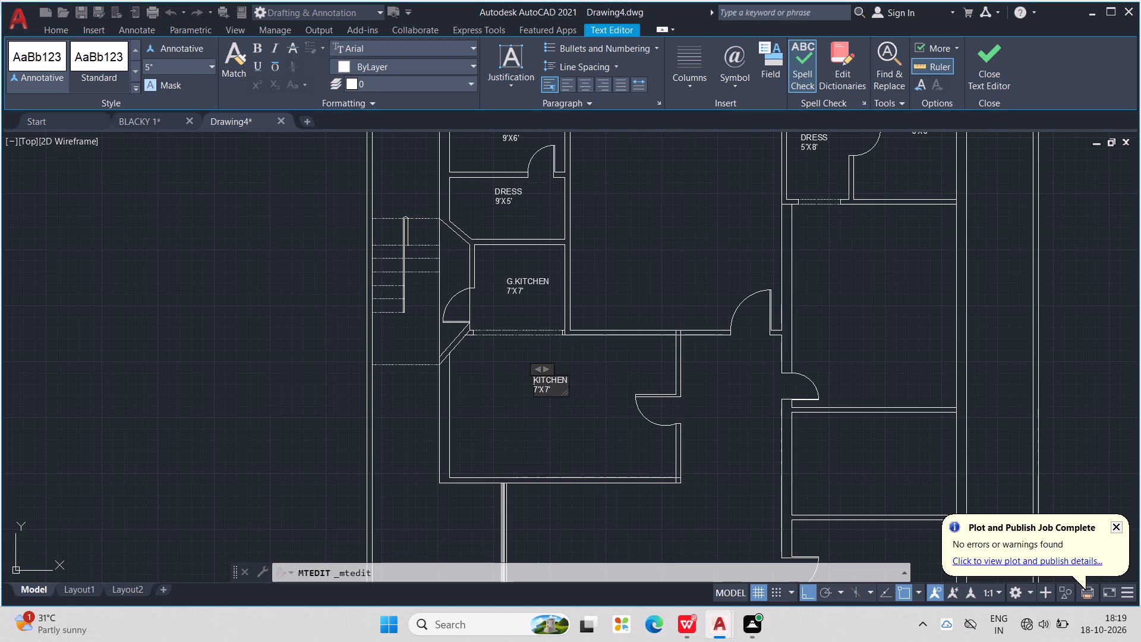
Change the size line of the KITCHEN label to 18'X11' and finish the text edit.
{"action": "key", "text": "Down"}
{"action": "key", "text": "Left"}
{"action": "key", "text": "Left"}
{"action": "key", "text": "Left"}
{"action": "key", "text": "Down"}
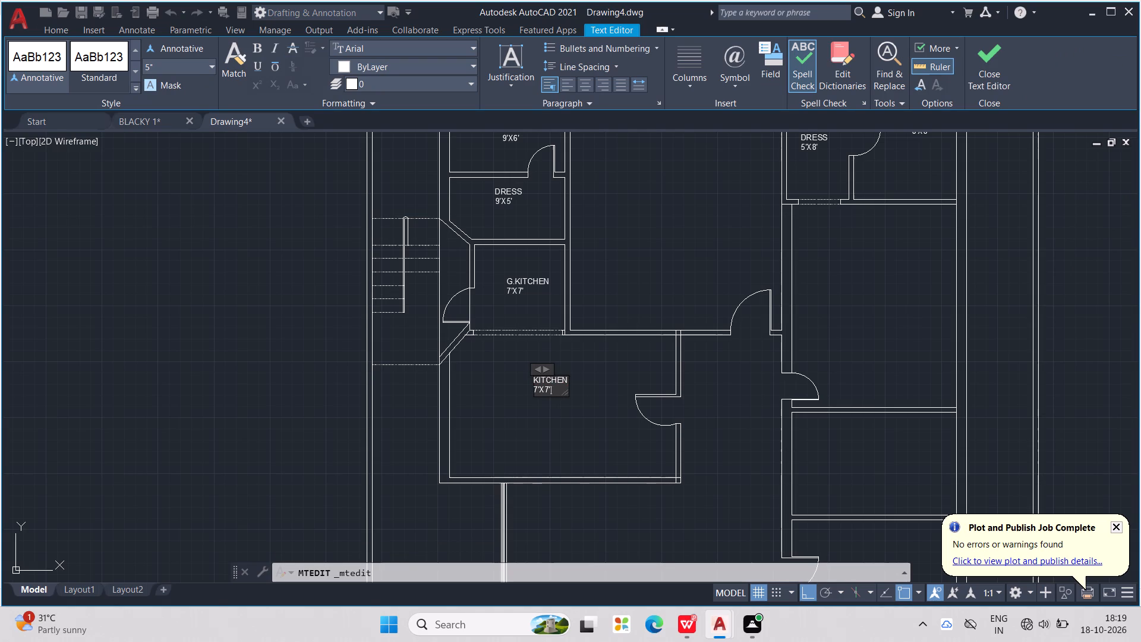
{"action": "key", "text": "Left"}
{"action": "key", "text": "Left"}
{"action": "key", "text": "Left"}
{"action": "key", "text": "Left"}
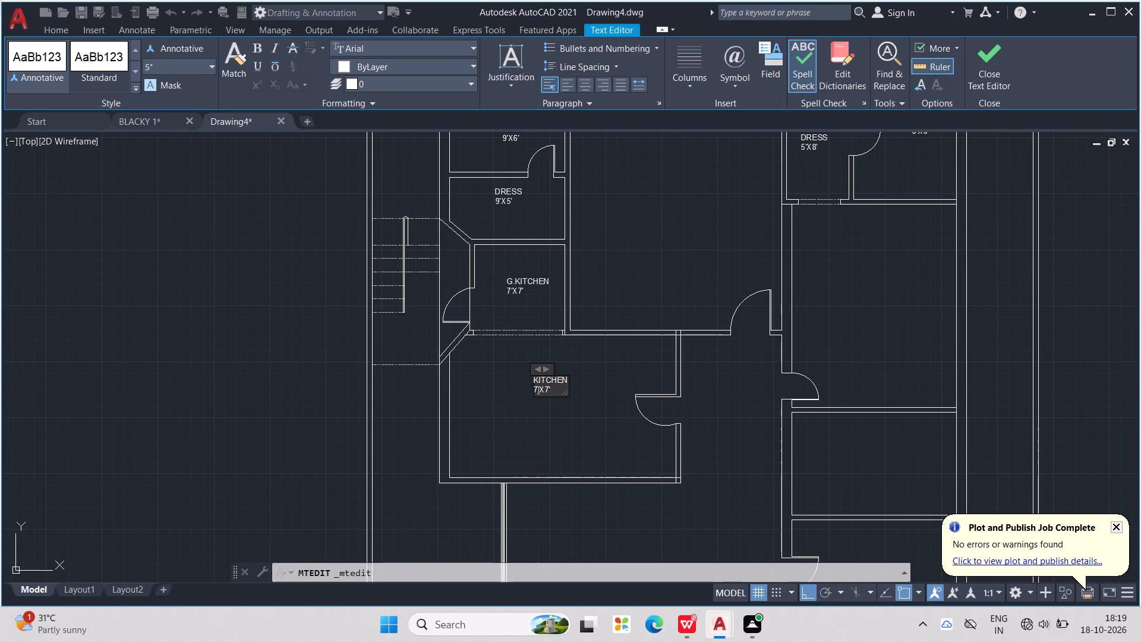
{"action": "key", "text": "BackSpace"}
{"action": "type", "text": "18"}
{"action": "key", "text": "Right"}
{"action": "key", "text": "Right"}
{"action": "key", "text": "Right"}
{"action": "key", "text": "BackSpace"}
{"action": "type", "text": "11"}
{"action": "left_click", "coordinate": [557, 430]}
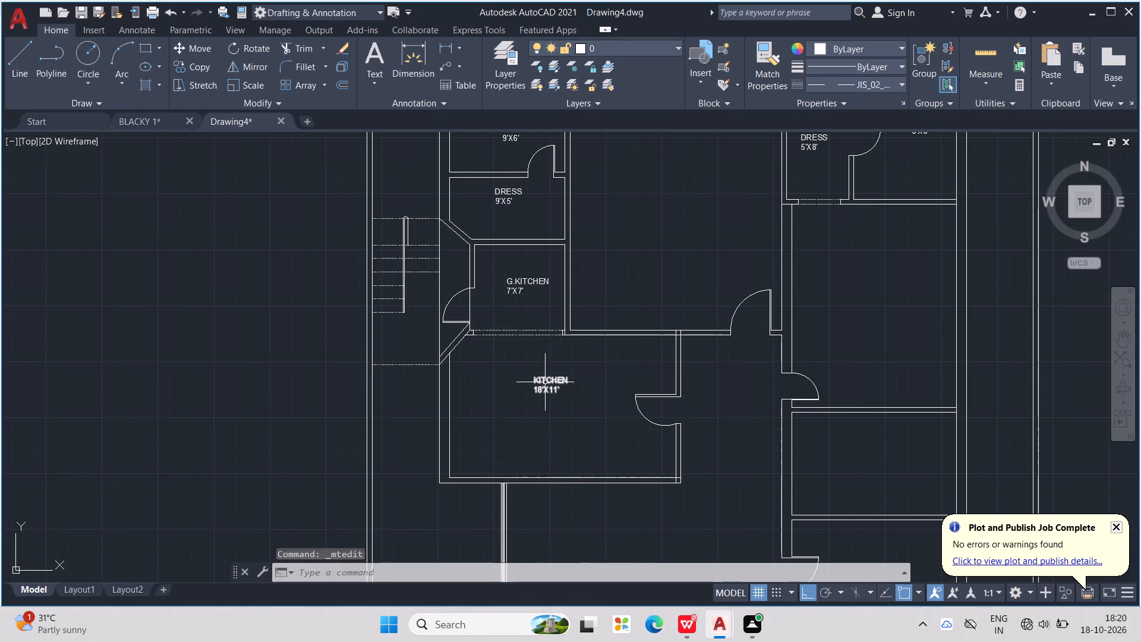
Move the KITCHEN 18'X11' label slightly south, closer to the middle of its room.
{"action": "left_click", "coordinate": [545, 382]}
{"action": "left_click_drag", "start_coordinate": [553, 378], "coordinate": [545, 399]}
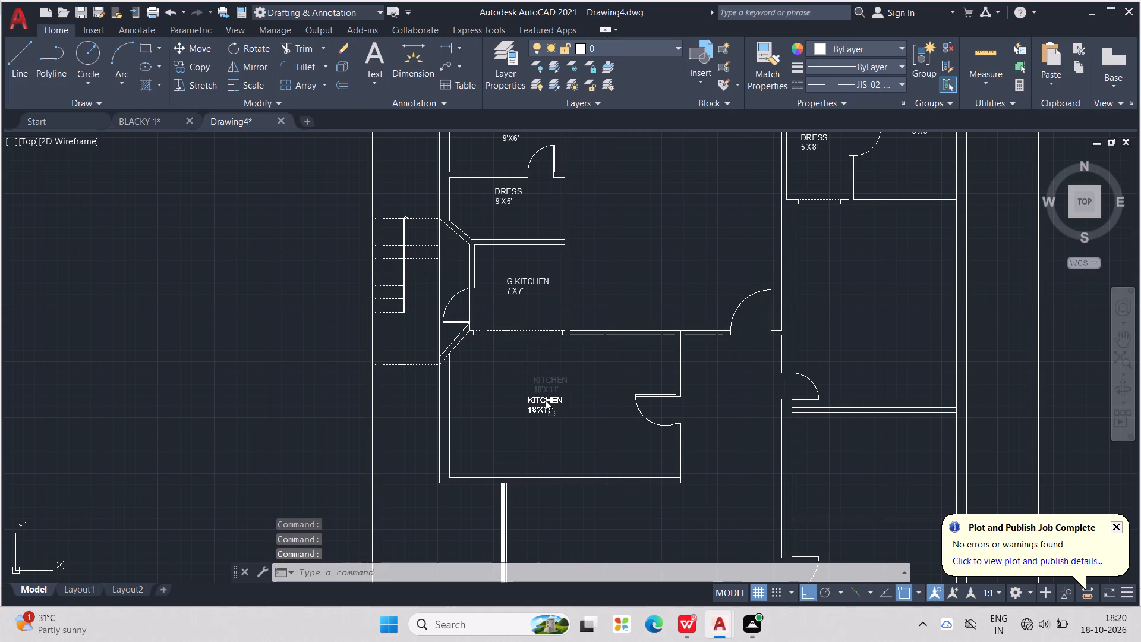
{"action": "left_click_drag", "start_coordinate": [545, 399], "coordinate": [546, 397]}
Copy the KITCHEN 18'X11' label into the large room east of the DRESS 9'X5' and G.KITCHEN rooms.
{"action": "scroll", "coordinate": [551, 393], "scroll_direction": "down", "scroll_amount": 1}
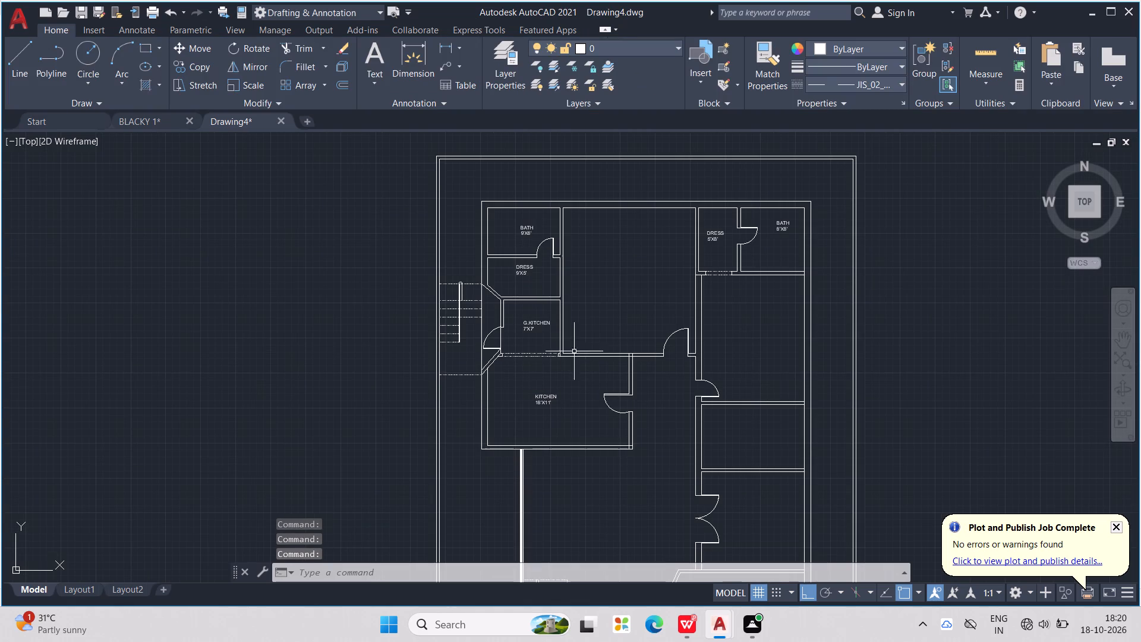
{"action": "left_click", "coordinate": [539, 401]}
{"action": "key", "text": "ctrl+c"}
{"action": "key", "text": "ctrl+v"}
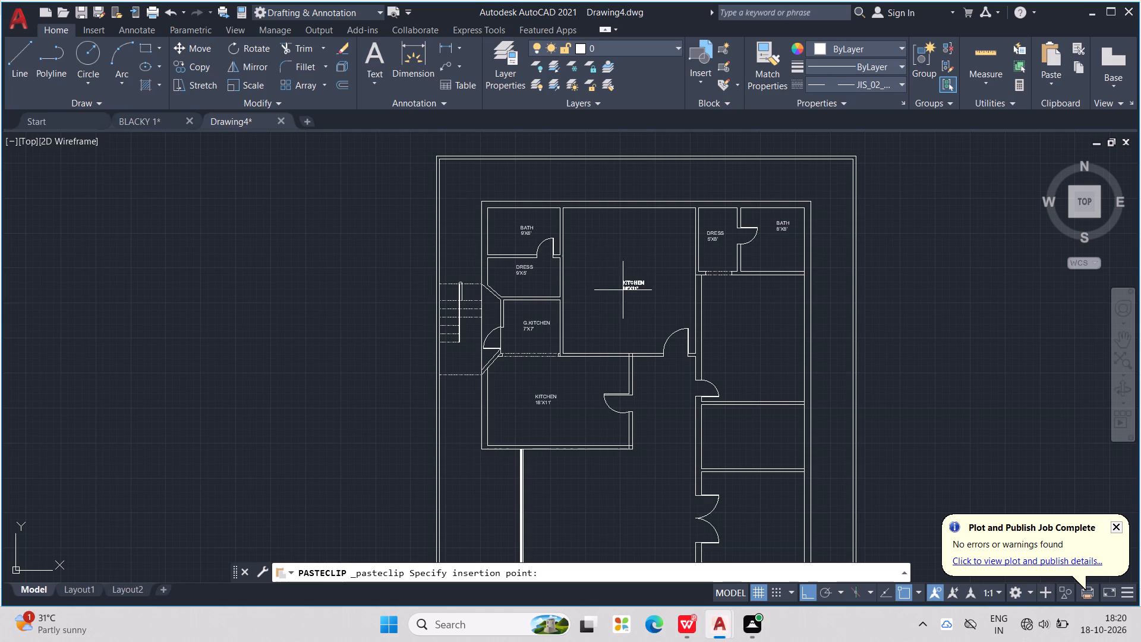
{"action": "left_click", "coordinate": [610, 279]}
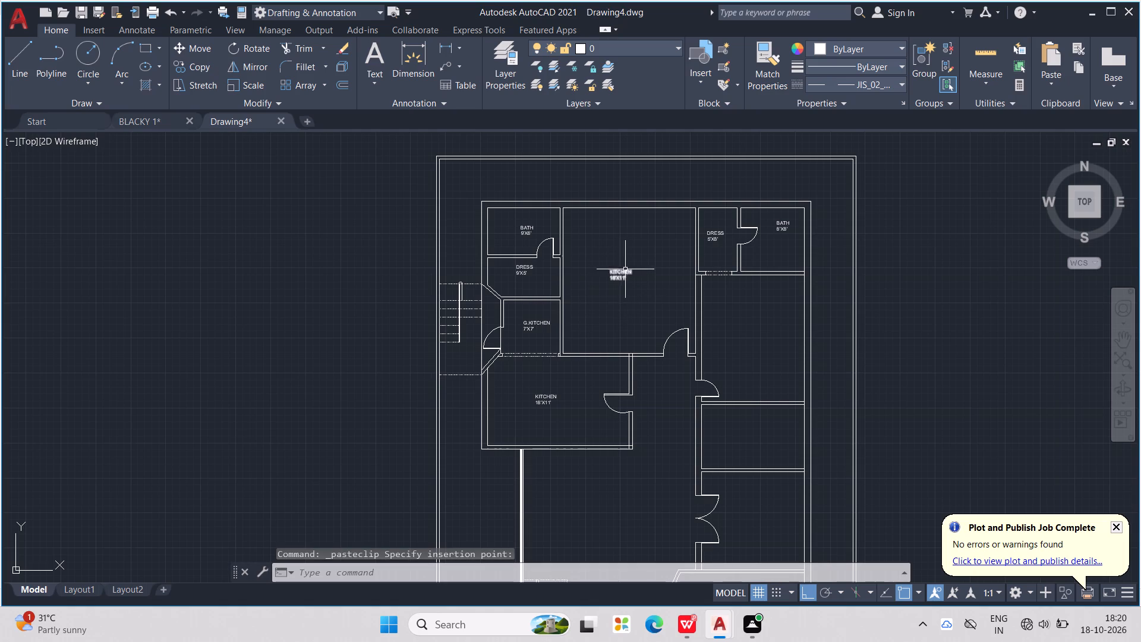
Change the name line of the copied KITCHEN label in the large room to BEDROOM.
{"action": "double_click", "coordinate": [623, 272]}
{"action": "scroll", "coordinate": [632, 273], "scroll_direction": "up", "scroll_amount": 3}
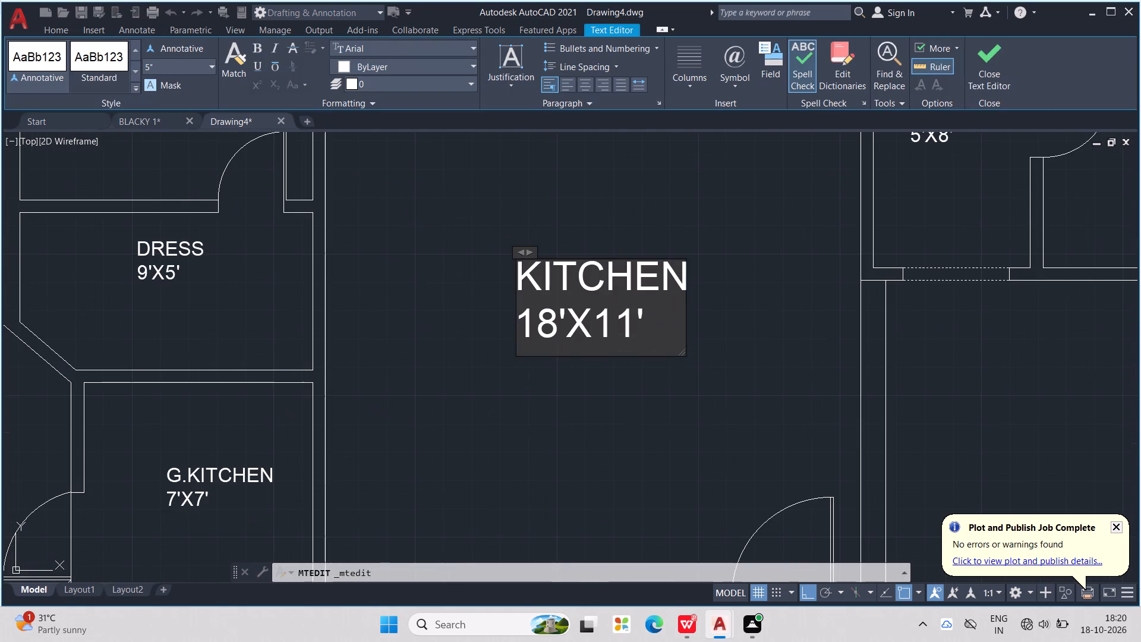
{"action": "left_click", "coordinate": [670, 270]}
{"action": "left_click", "coordinate": [673, 271]}
{"action": "key", "text": "Right"}
{"action": "key", "text": "BackSpace"}
{"action": "key", "text": "BackSpace"}
{"action": "key", "text": "BackSpace"}
{"action": "key", "text": "BackSpace"}
{"action": "key", "text": "BackSpace"}
{"action": "key", "text": "BackSpace"}
{"action": "key", "text": "BackSpace"}
{"action": "key", "text": "n"}
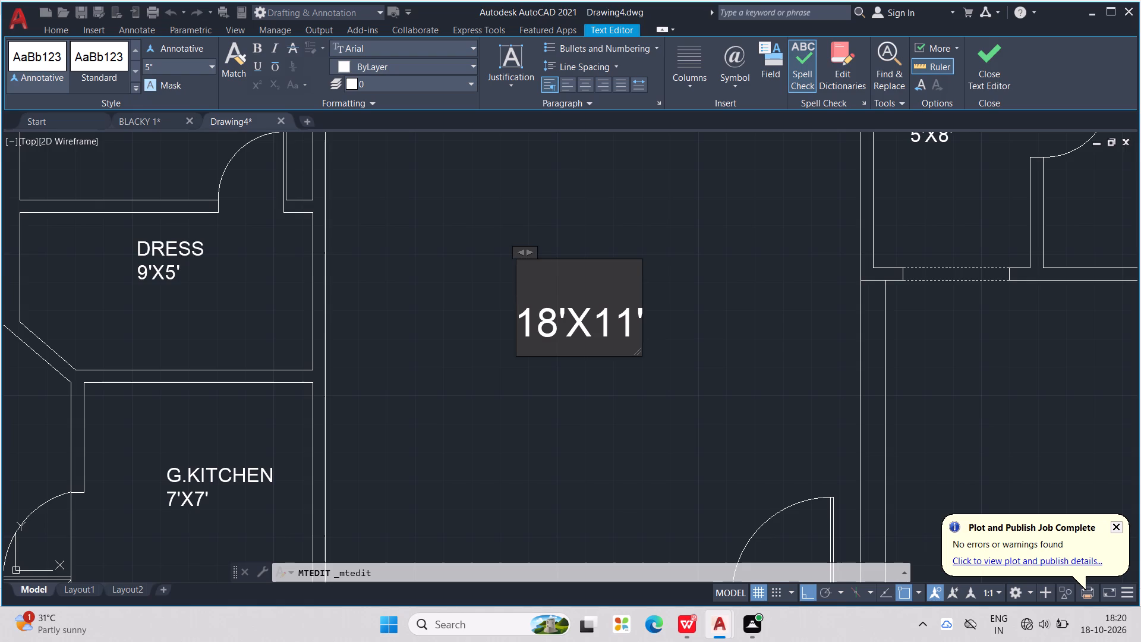
{"action": "key", "text": "BackSpace"}
{"action": "type", "text": "BEDROOM"}
Change the size line of the BEDROOM label to 15'X18'6" and finish the text edit.
{"action": "key", "text": "Down"}
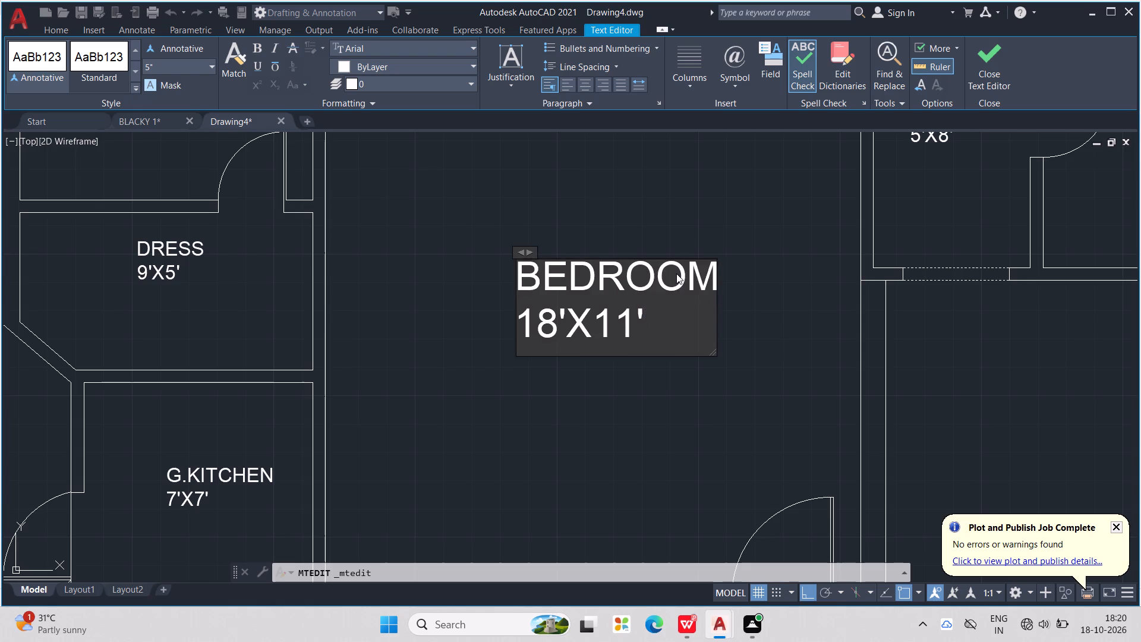
{"action": "key", "text": "Left"}
{"action": "key", "text": "Left"}
{"action": "key", "text": "Left"}
{"action": "key", "text": "Left"}
{"action": "key", "text": "Left"}
{"action": "key", "text": "BackSpace"}
{"action": "key", "text": "5"}
{"action": "key", "text": "Right"}
{"action": "key", "text": "Right"}
{"action": "key", "text": "Right"}
{"action": "key", "text": "Right"}
{"action": "key", "text": "BackSpace"}
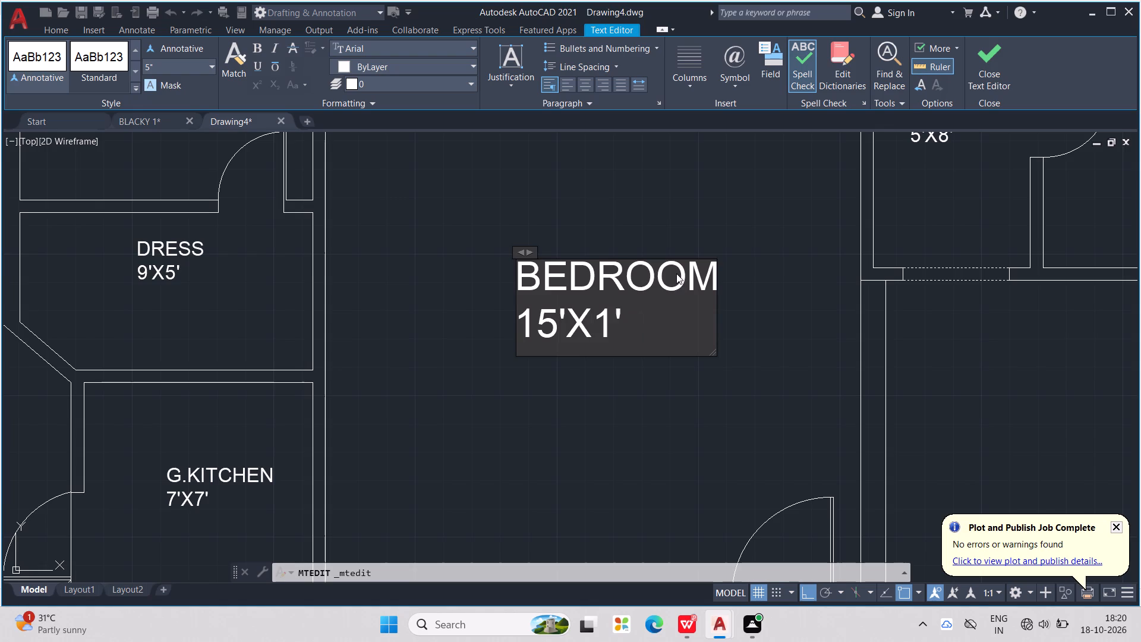
{"action": "key", "text": "8"}
{"action": "key", "text": "Right"}
{"action": "type", "text": "6\""}
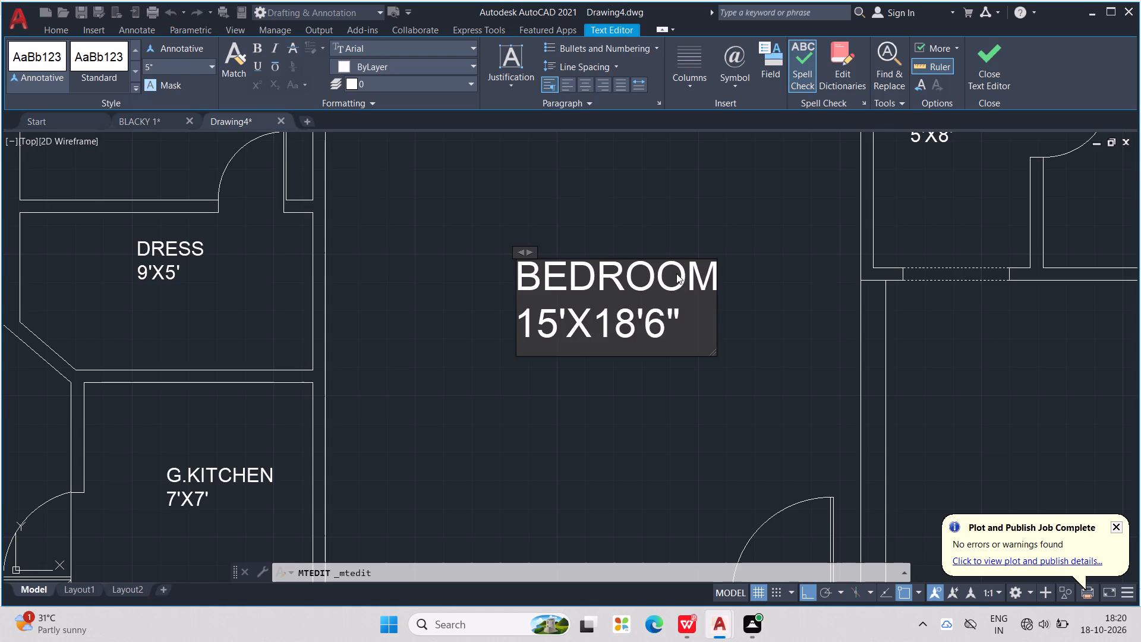
{"action": "left_click", "coordinate": [636, 237]}
Copy the BEDROOM 15'X18'6" label into the room south of the DRESS 5'X8' and BATH 8'X8' rooms.
{"action": "scroll", "coordinate": [638, 253], "scroll_direction": "down", "scroll_amount": 2}
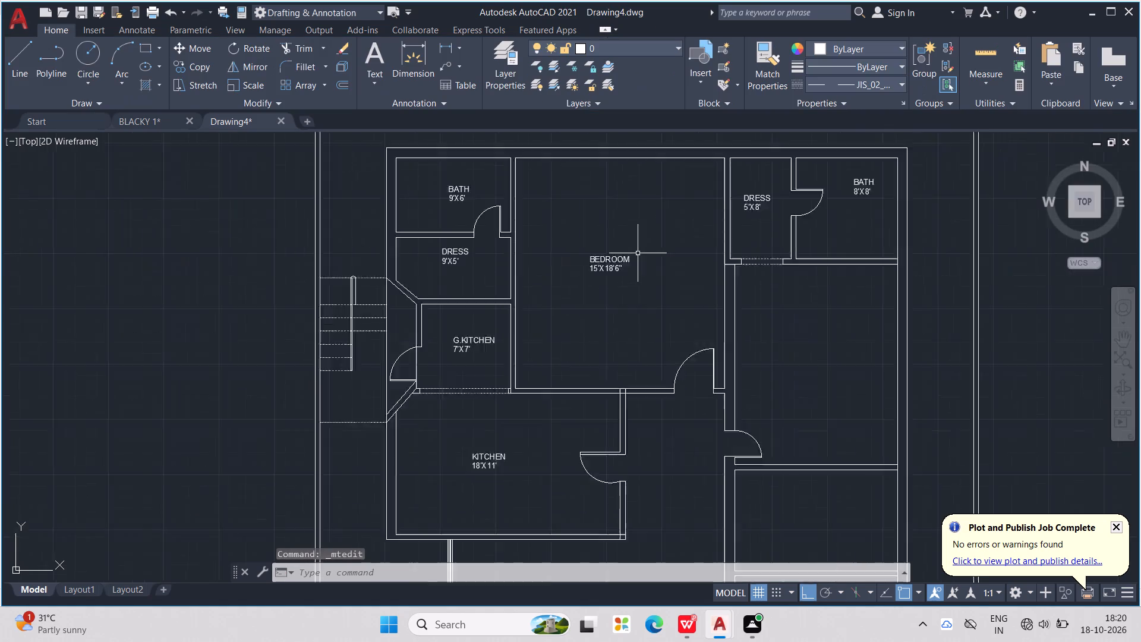
{"action": "left_click", "coordinate": [609, 265]}
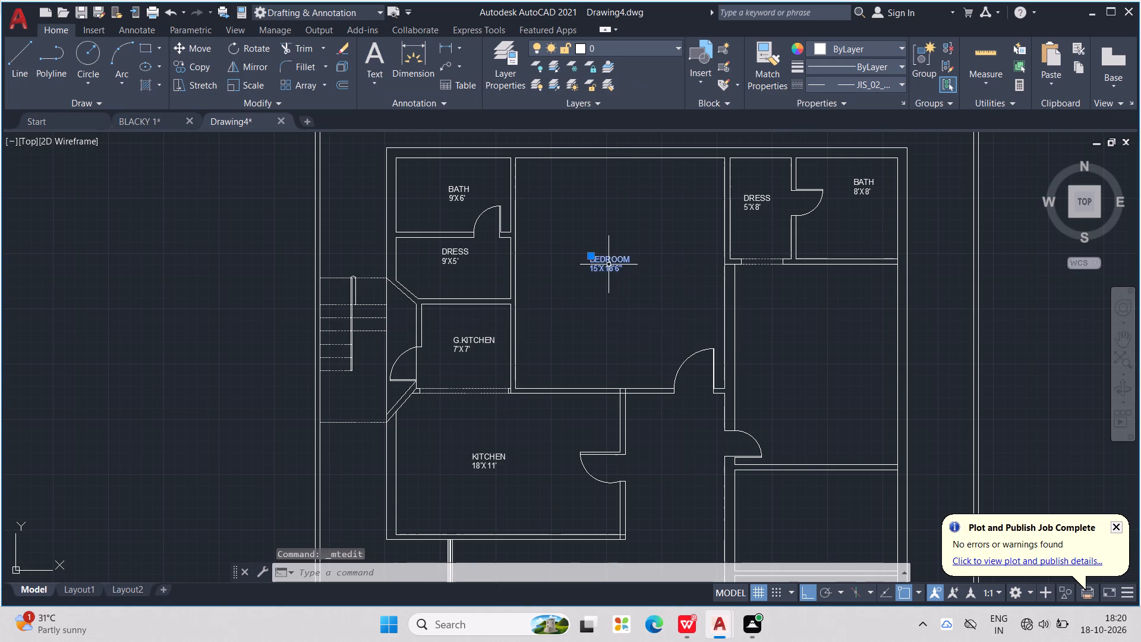
{"action": "key", "text": "ctrl+c"}
{"action": "key", "text": "ctrl+v"}
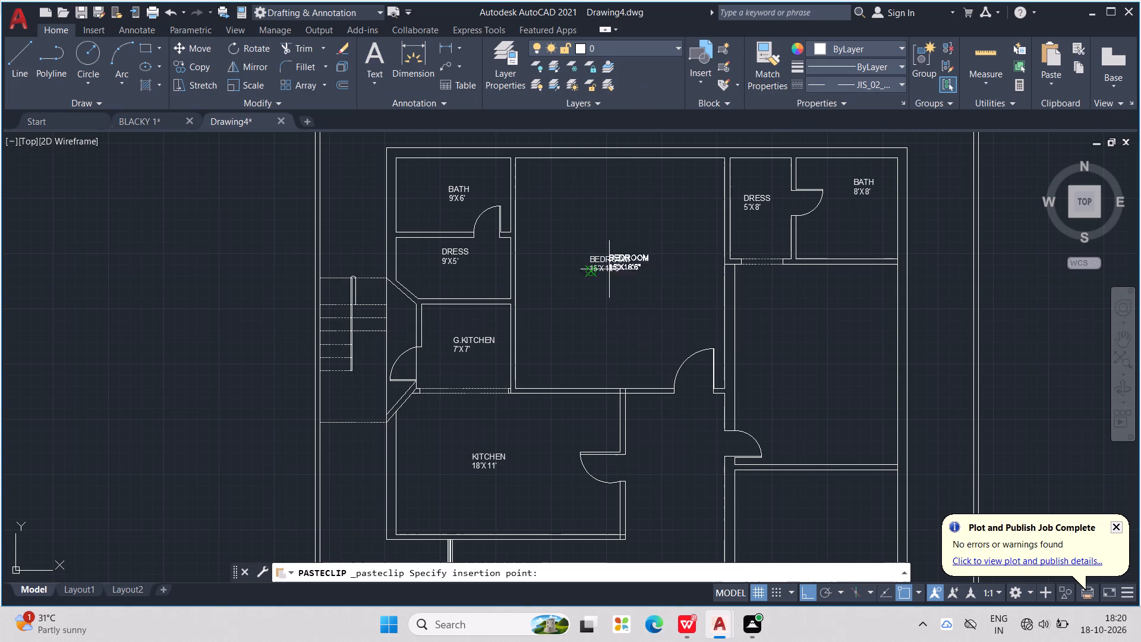
{"action": "left_click", "coordinate": [804, 333]}
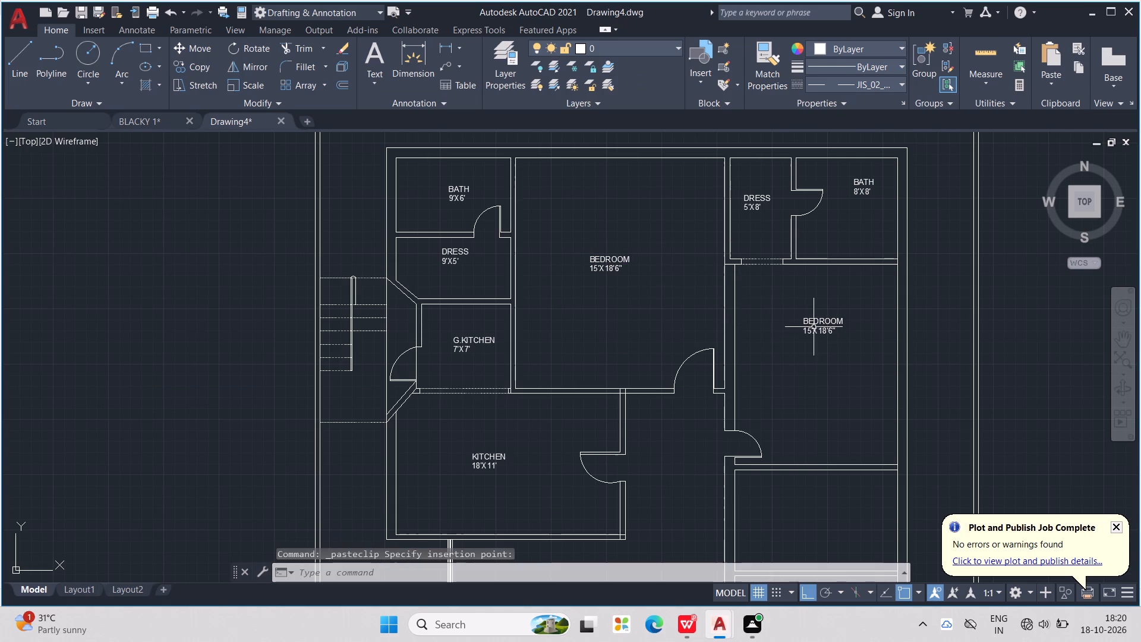
Change the size line of the copied BEDROOM label in the eastern room to 13'X15'6" and finish the text edit.
{"action": "scroll", "coordinate": [813, 326], "scroll_direction": "up", "scroll_amount": 2}
{"action": "double_click", "coordinate": [815, 314]}
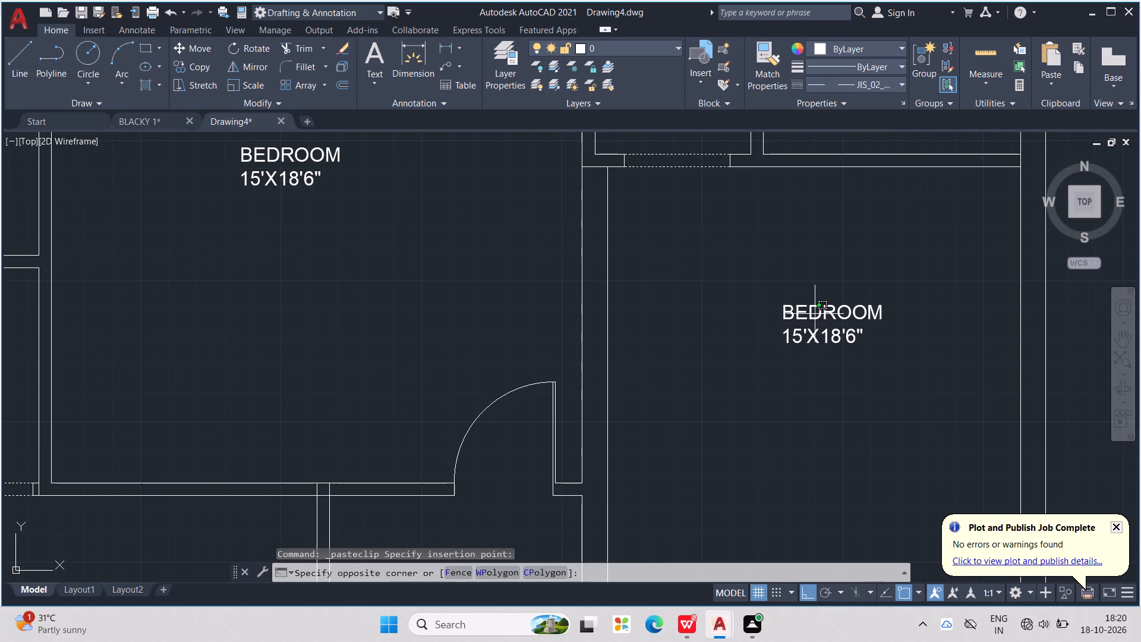
{"action": "double_click", "coordinate": [816, 314]}
{"action": "double_click", "coordinate": [822, 318]}
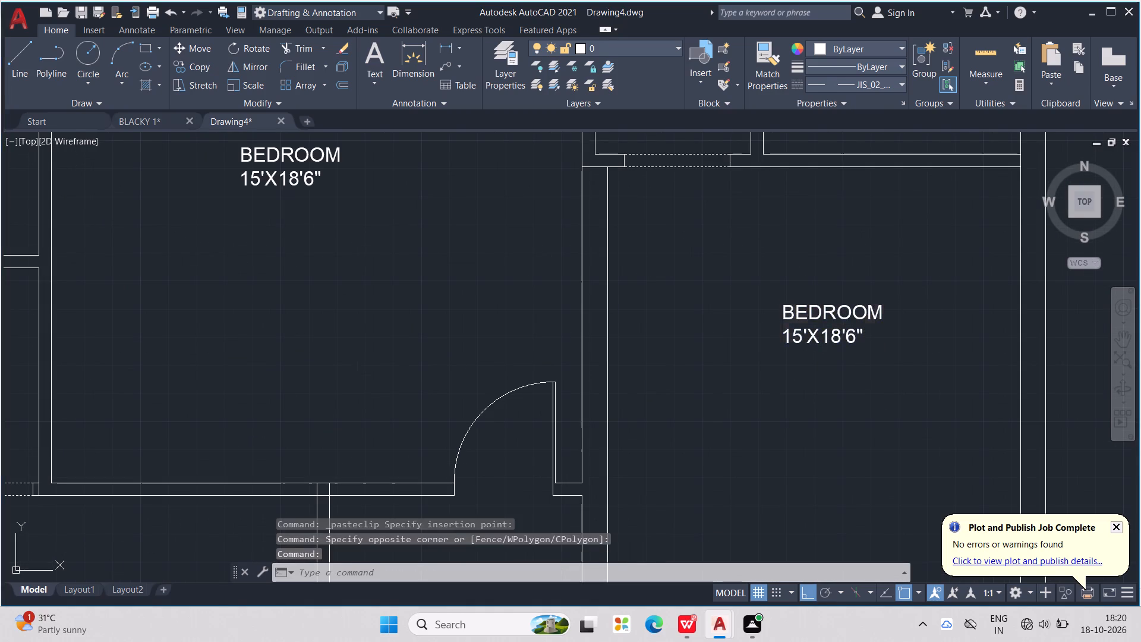
{"action": "scroll", "coordinate": [792, 337], "scroll_direction": "up", "scroll_amount": 2}
{"action": "left_click", "coordinate": [806, 329]}
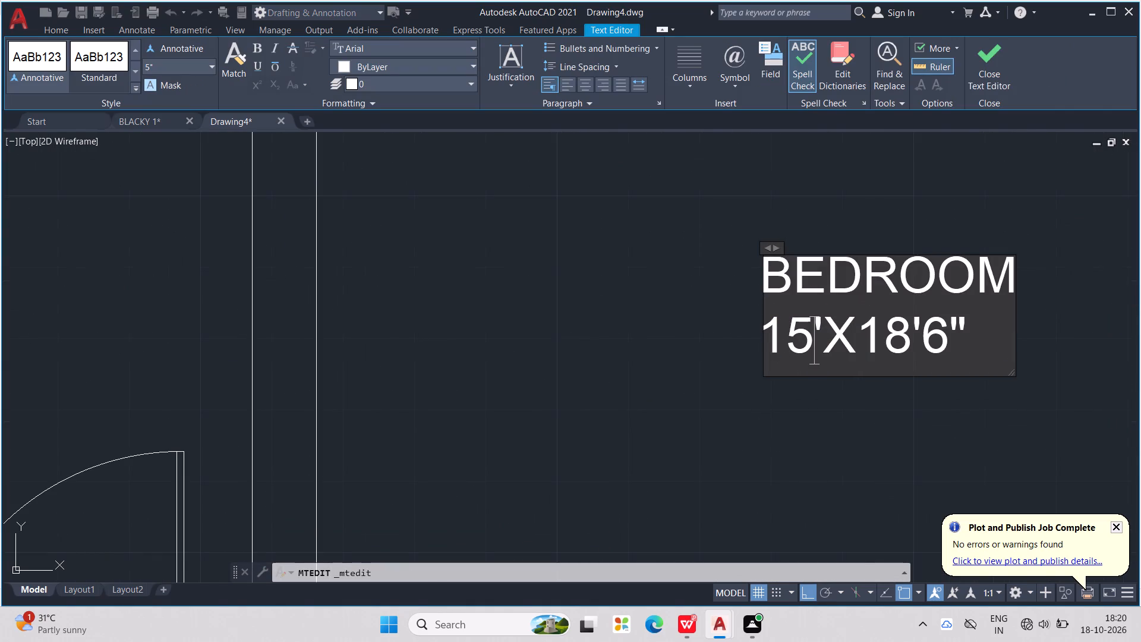
{"action": "key", "text": "BackSpace"}
{"action": "key", "text": "3"}
{"action": "key", "text": "Right"}
{"action": "key", "text": "Right"}
{"action": "key", "text": "Right"}
{"action": "key", "text": "Right"}
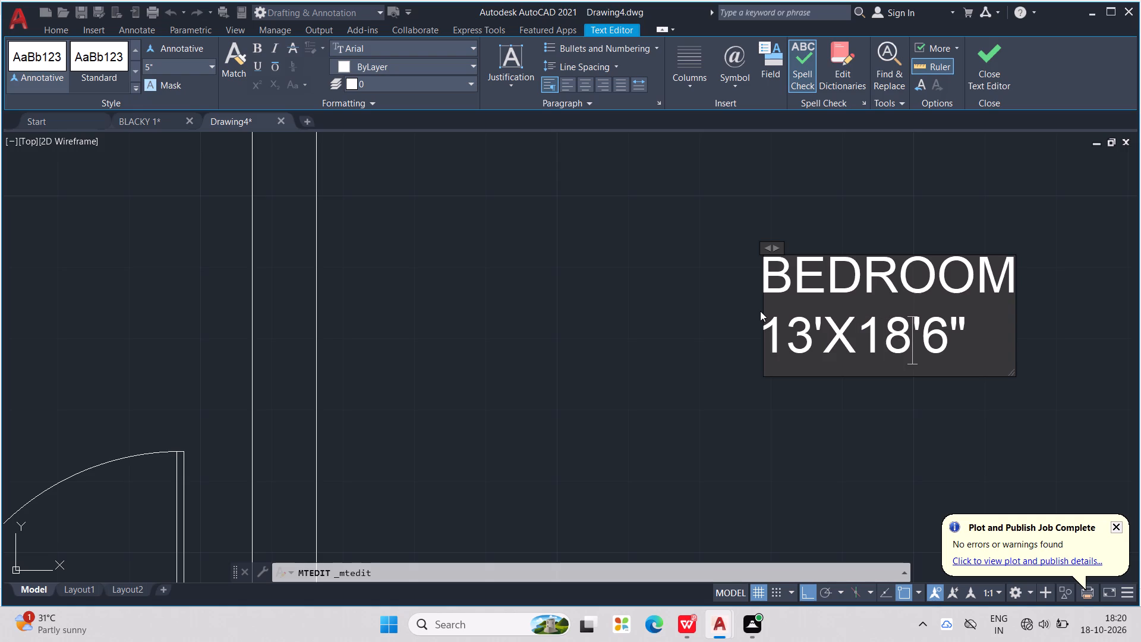
{"action": "key", "text": "BackSpace"}
{"action": "key", "text": "5"}
{"action": "left_click", "coordinate": [619, 344]}
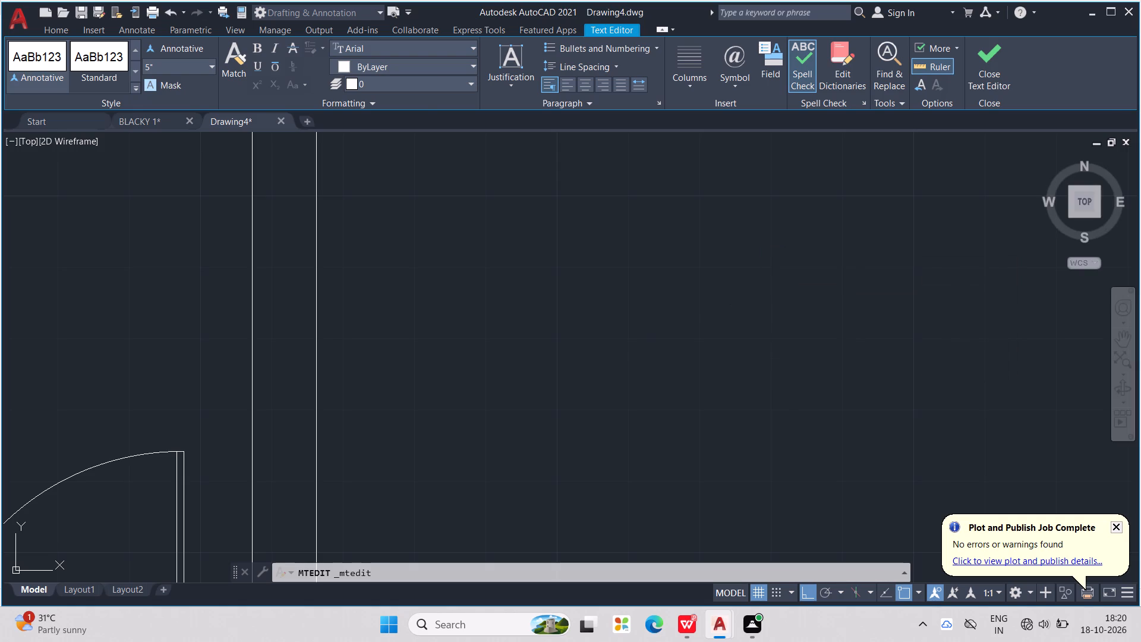
{"action": "scroll", "coordinate": [622, 345], "scroll_direction": "down", "scroll_amount": 2}
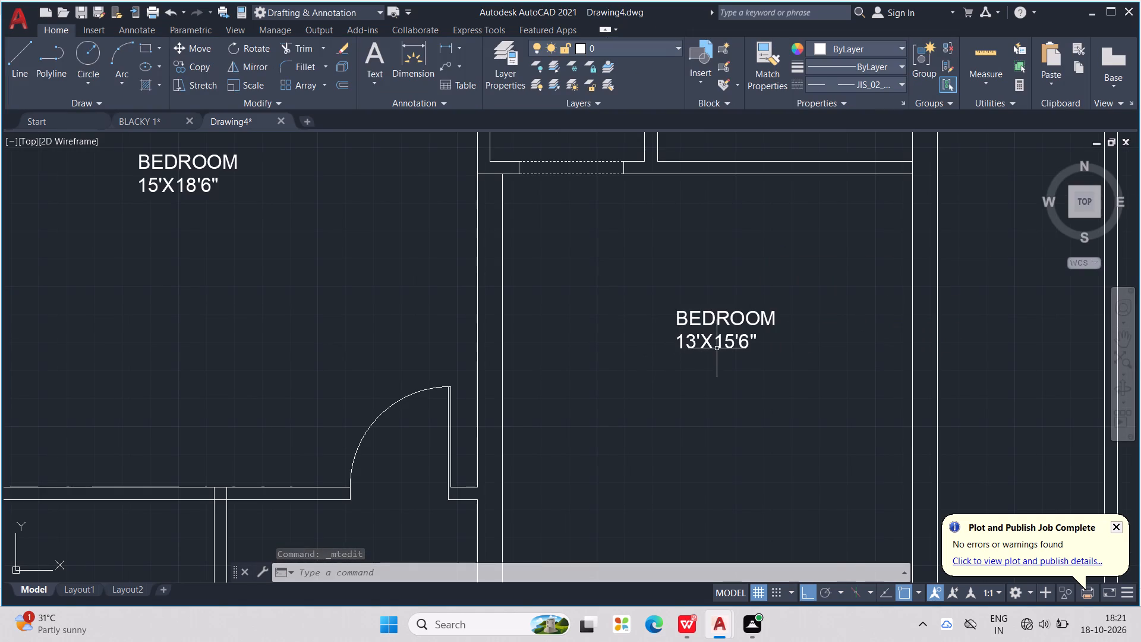
Copy the BEDROOM 13'X15'6" label into the open space east of the KITCHEN 18'X11'.
{"action": "scroll", "coordinate": [717, 348], "scroll_direction": "down", "scroll_amount": 2}
{"action": "middle_click_drag", "start_coordinate": [717, 348], "coordinate": [824, 388]}
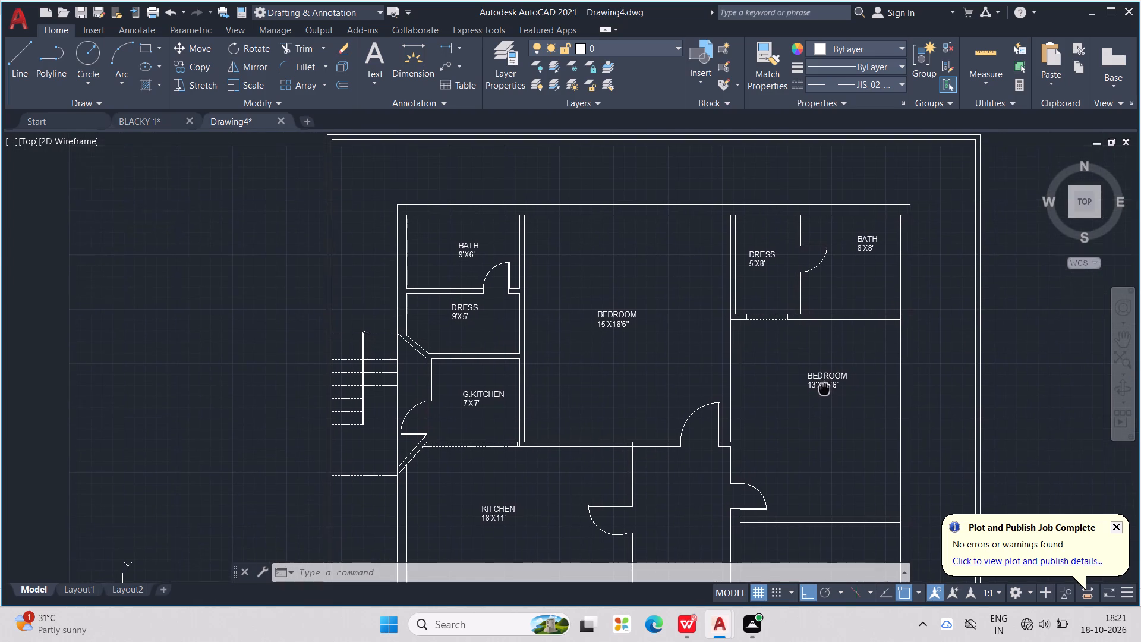
{"action": "middle_click_drag", "start_coordinate": [824, 388], "coordinate": [824, 389]}
{"action": "scroll", "coordinate": [822, 388], "scroll_direction": "up", "scroll_amount": 1}
{"action": "left_click", "coordinate": [824, 385]}
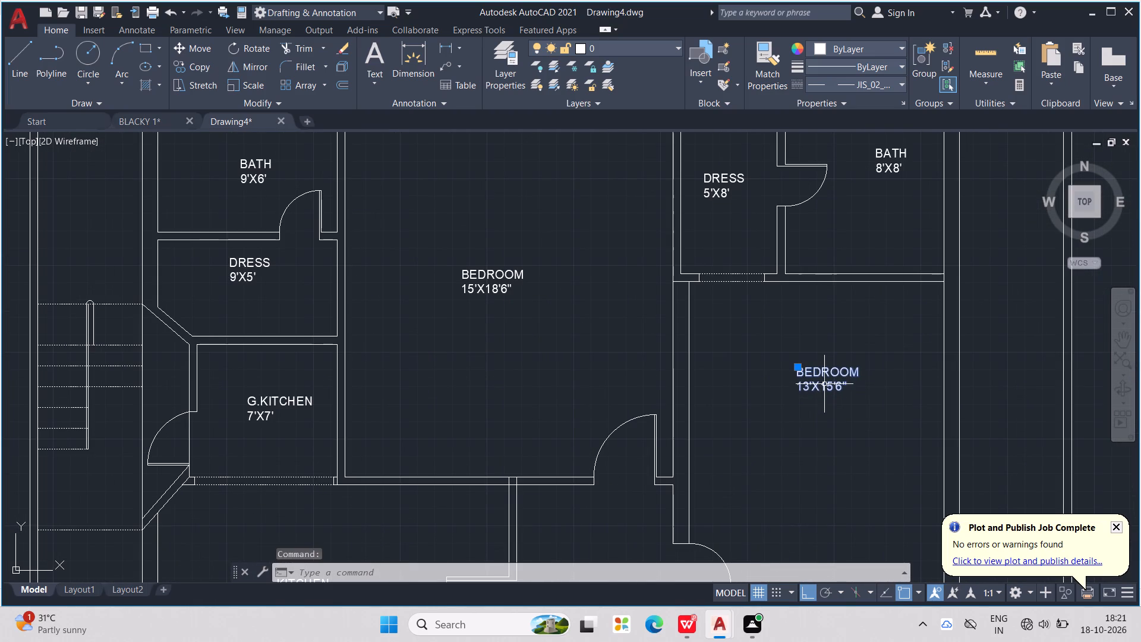
{"action": "key", "text": "ctrl+c"}
{"action": "key", "text": "ctrl+v"}
{"action": "middle_click_drag", "start_coordinate": [739, 411], "coordinate": [799, 288]}
{"action": "scroll", "coordinate": [770, 330], "scroll_direction": "down", "scroll_amount": 1}
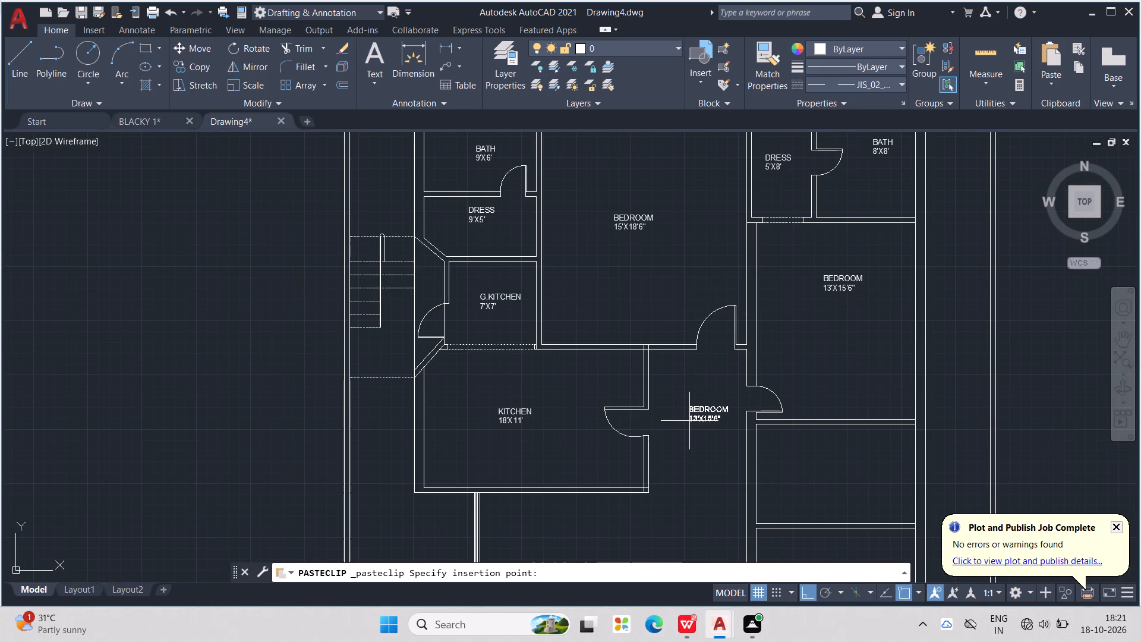
{"action": "scroll", "coordinate": [691, 422], "scroll_direction": "up", "scroll_amount": 1}
{"action": "left_click", "coordinate": [686, 433]}
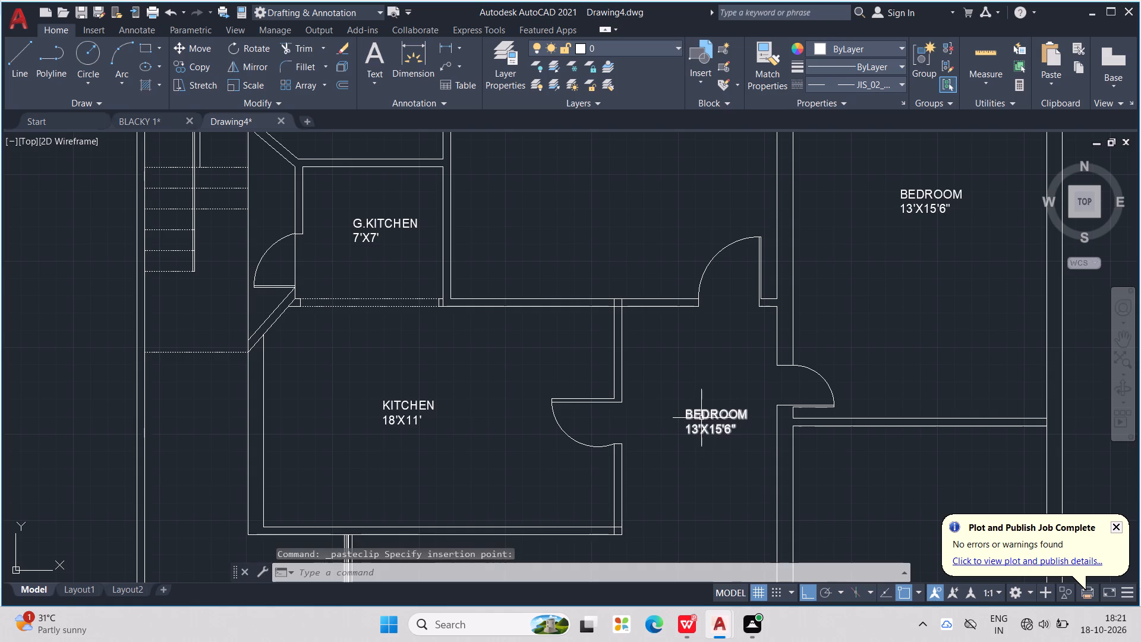
Change the name line of the copied BEDROOM label east of the kitchen to LOBBY.
{"action": "double_click", "coordinate": [702, 416]}
{"action": "left_click", "coordinate": [735, 413]}
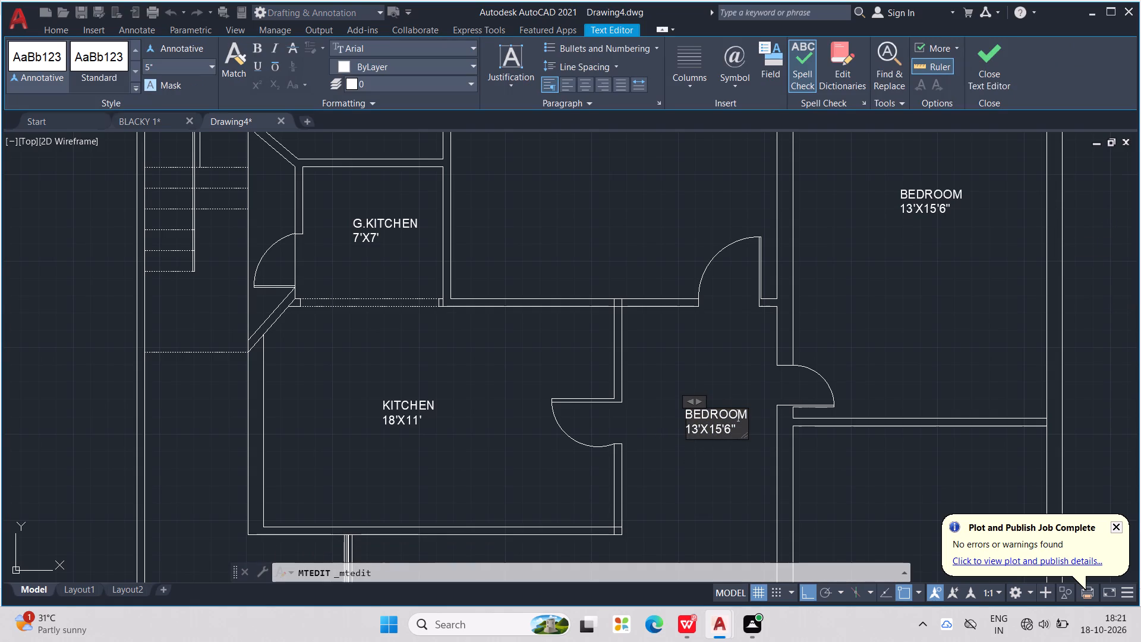
{"action": "left_click", "coordinate": [744, 415]}
{"action": "key", "text": "Right"}
{"action": "key", "text": "BackSpace"}
{"action": "key", "text": "BackSpace"}
{"action": "key", "text": "BackSpace"}
{"action": "key", "text": "BackSpace"}
{"action": "key", "text": "BackSpace"}
{"action": "key", "text": "BackSpace"}
{"action": "key", "text": "BackSpace"}
{"action": "key", "text": "BackSpace"}
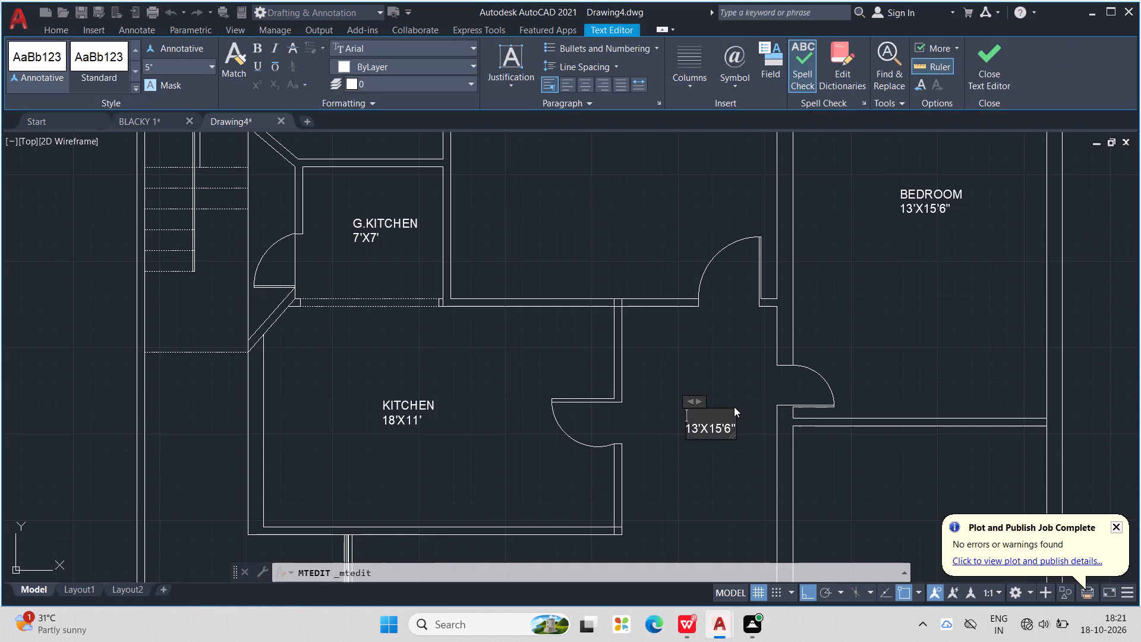
{"action": "type", "text": "LOBBY"}
Change the size line of the LOBBY label to 6' WIDE and finish the text edit.
{"action": "key", "text": "Down"}
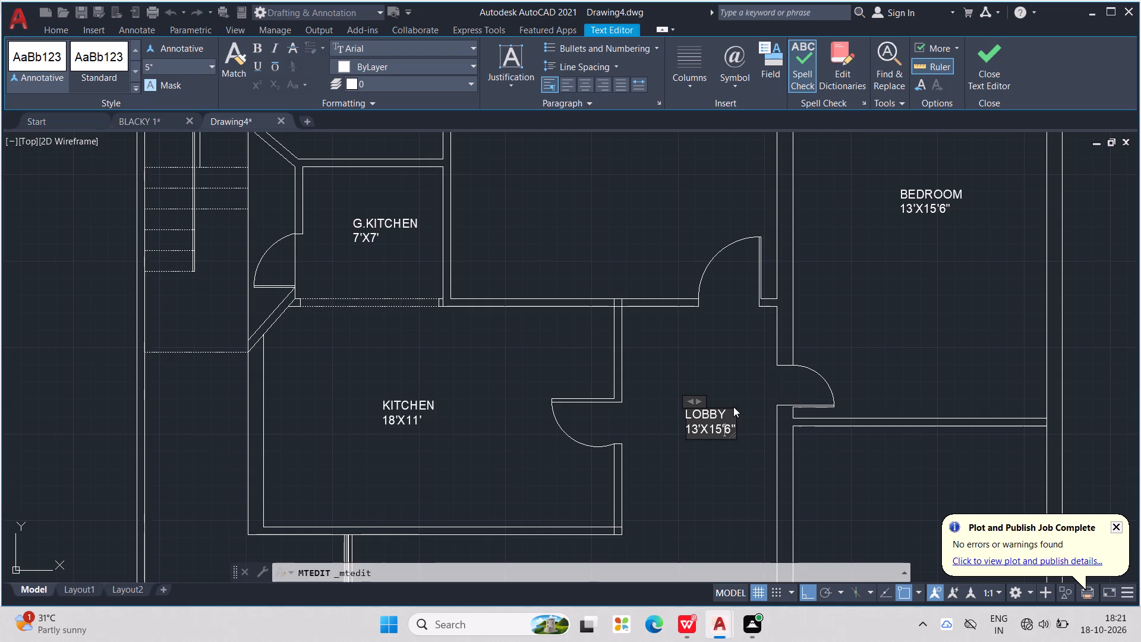
{"action": "key", "text": "Left"}
{"action": "key", "text": "Right"}
{"action": "key", "text": "Right"}
{"action": "key", "text": "Right"}
{"action": "key", "text": "BackSpace"}
{"action": "key", "text": "BackSpace"}
{"action": "key", "text": "BackSpace"}
{"action": "key", "text": "BackSpace"}
{"action": "key", "text": "BackSpace"}
{"action": "key", "text": "BackSpace"}
{"action": "key", "text": "BackSpace"}
{"action": "key", "text": "BackSpace"}
{"action": "key", "text": "BackSpace"}
{"action": "key", "text": "3"}
{"action": "key", "text": "BackSpace"}
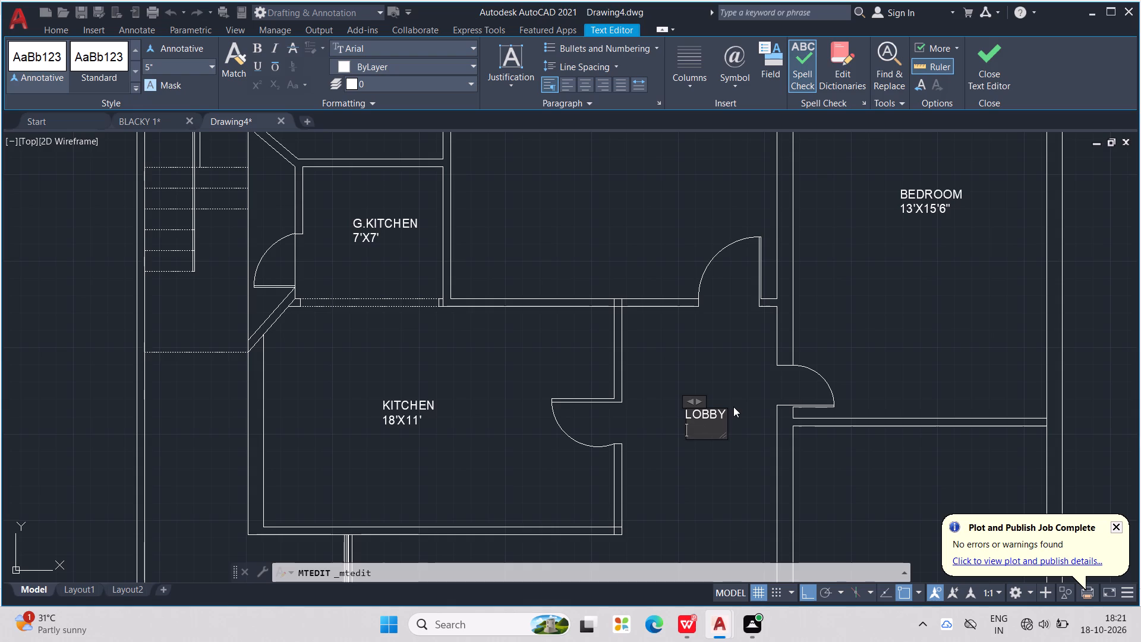
{"action": "key", "text": "6"}
{"action": "key", "text": "apostrophe"}
{"action": "type", "text": "WIDE"}
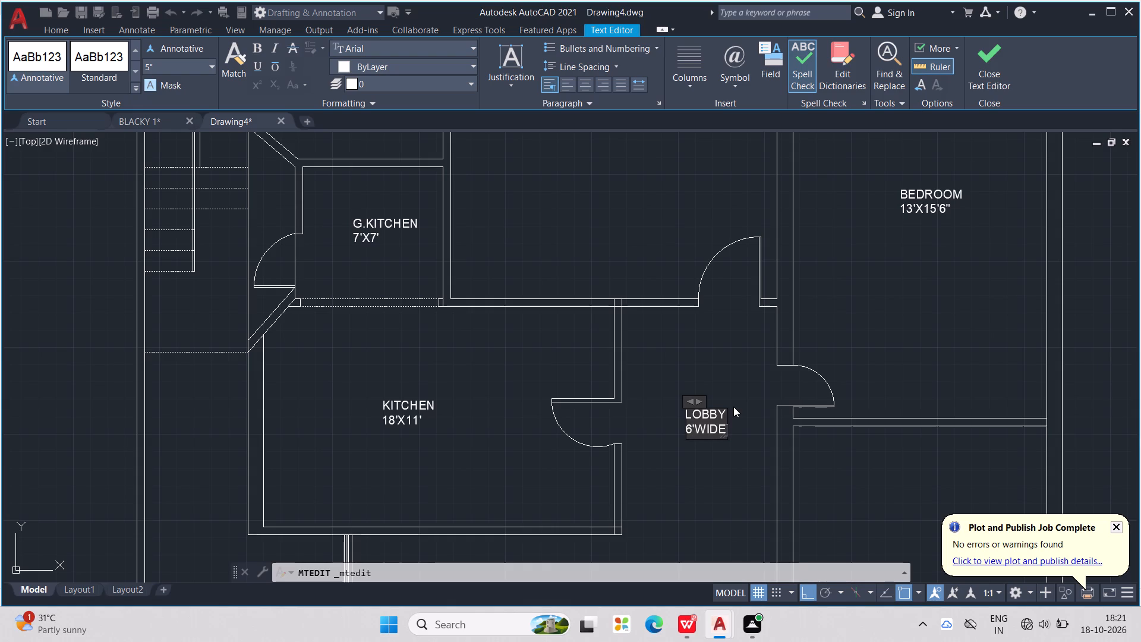
{"action": "key", "text": "Left"}
{"action": "key", "text": "Left"}
{"action": "key", "text": "Left"}
{"action": "key", "text": "Left"}
{"action": "key", "text": "space"}
{"action": "left_click", "coordinate": [696, 357]}
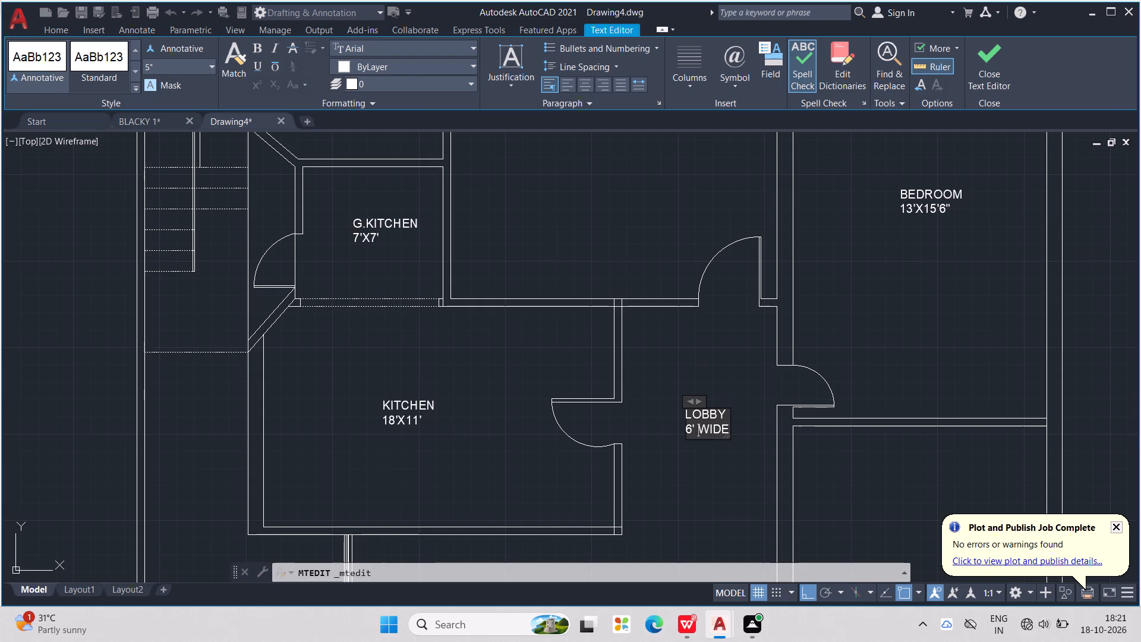
Copy the BEDROOM 13'X15'6" label into the room directly south of the eastern bedroom.
{"action": "middle_click_drag", "start_coordinate": [715, 421], "coordinate": [707, 417]}
{"action": "scroll", "coordinate": [704, 417], "scroll_direction": "down", "scroll_amount": 1}
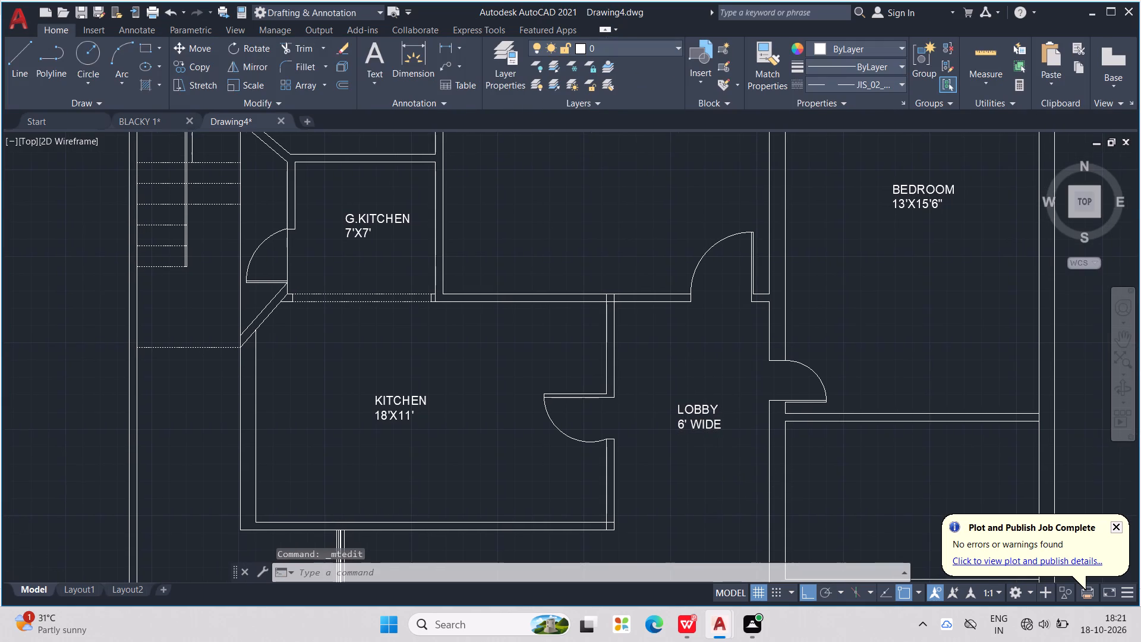
{"action": "left_click", "coordinate": [836, 275]}
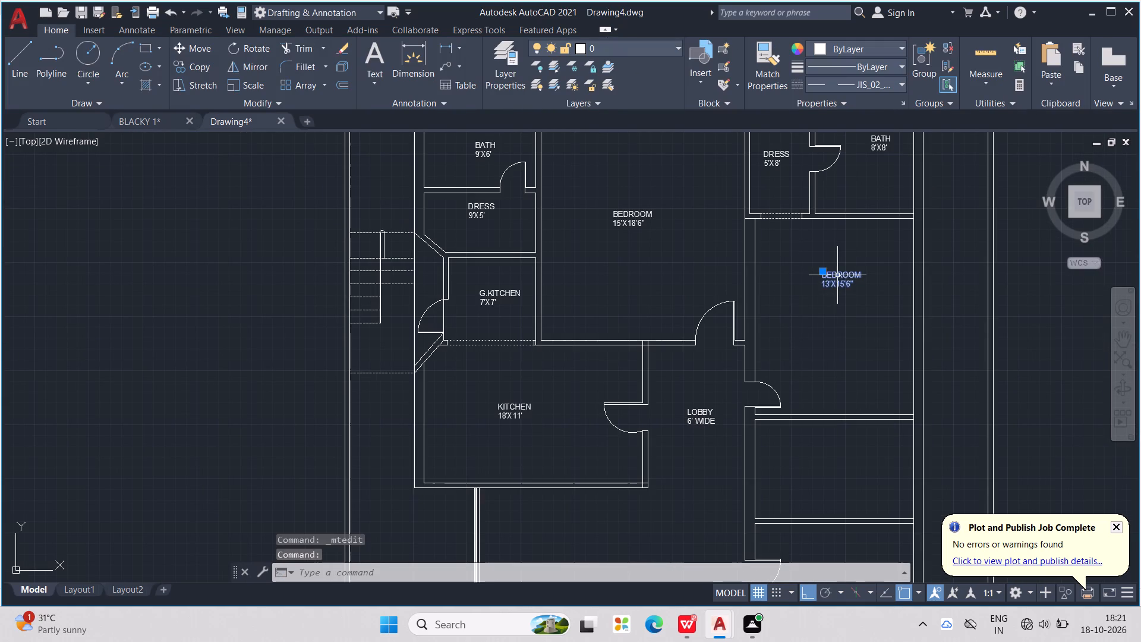
{"action": "key", "text": "ctrl+c"}
{"action": "key", "text": "ctrl+v"}
{"action": "middle_click_drag", "start_coordinate": [836, 458], "coordinate": [818, 407]}
{"action": "scroll", "coordinate": [819, 421], "scroll_direction": "up", "scroll_amount": 1}
{"action": "left_click", "coordinate": [799, 414]}
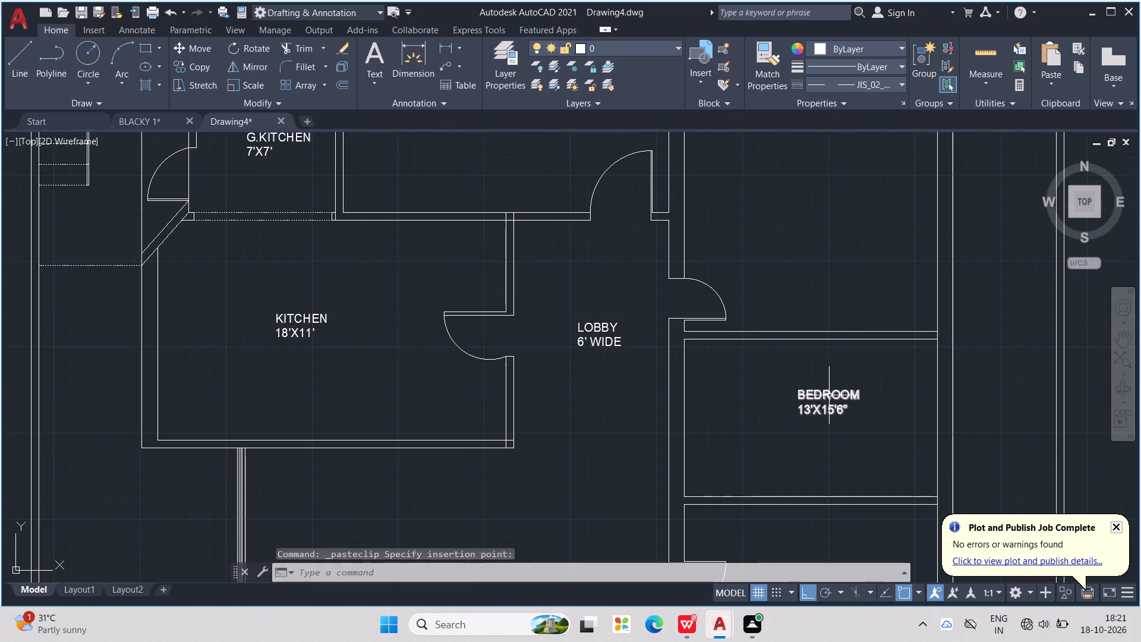
Change the name line of the copied BEDROOM label in the room south of the eastern bedroom to PATIO.
{"action": "double_click", "coordinate": [828, 395]}
{"action": "left_click", "coordinate": [847, 397]}
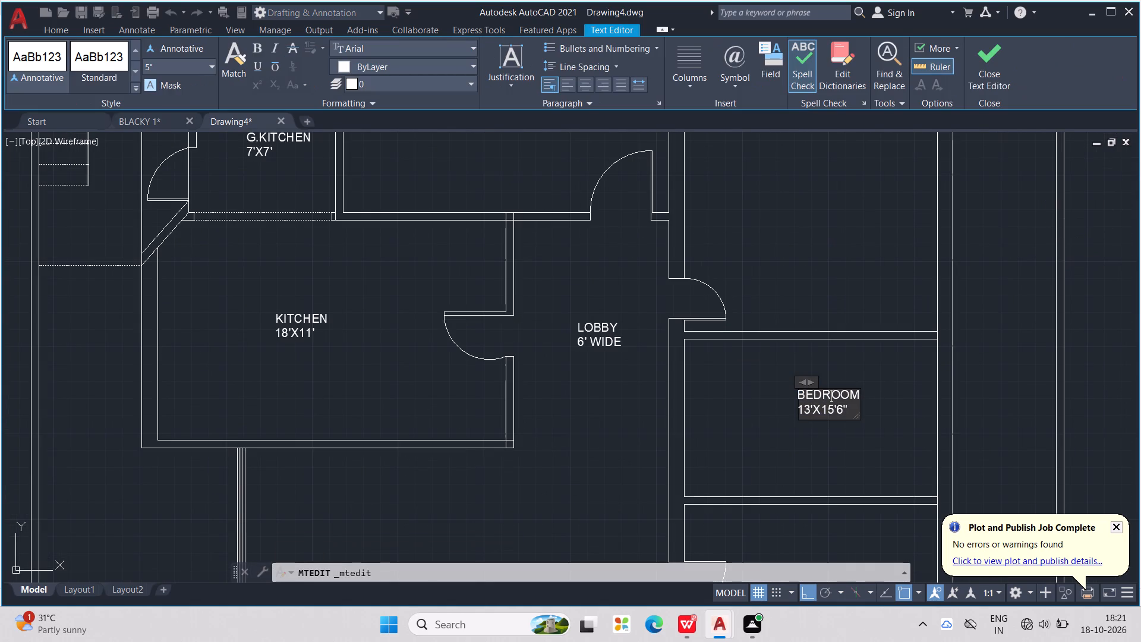
{"action": "left_click", "coordinate": [855, 392]}
{"action": "key", "text": "Right"}
{"action": "key", "text": "BackSpace"}
{"action": "key", "text": "BackSpace"}
{"action": "key", "text": "BackSpace"}
{"action": "key", "text": "BackSpace"}
{"action": "key", "text": "BackSpace"}
{"action": "key", "text": "BackSpace"}
{"action": "key", "text": "BackSpace"}
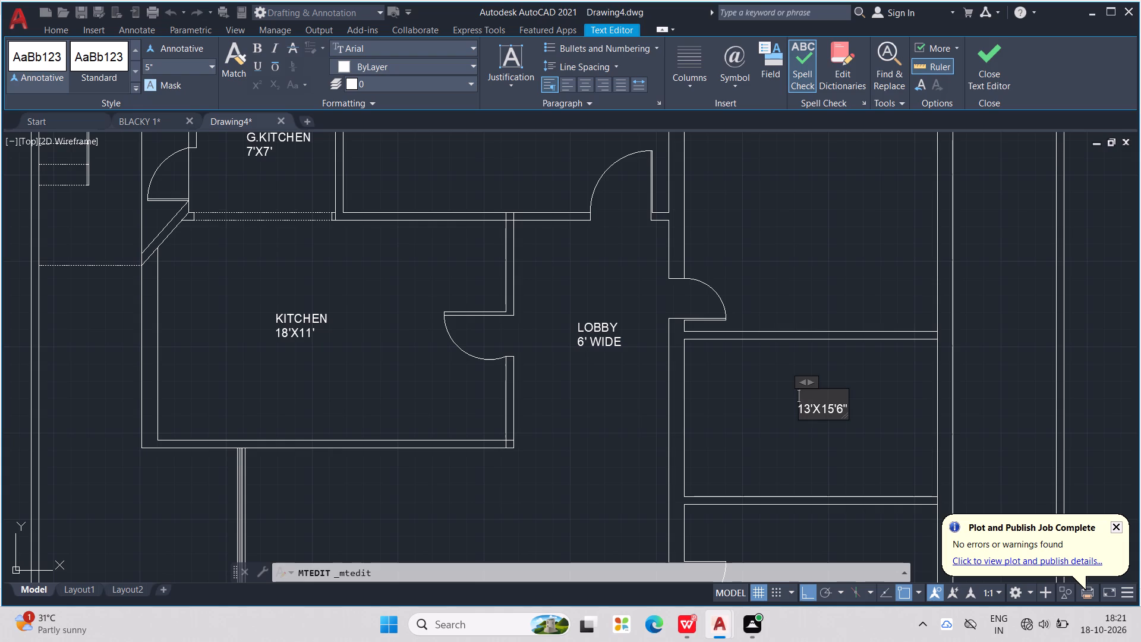
{"action": "scroll", "coordinate": [810, 388], "scroll_direction": "down", "scroll_amount": 2}
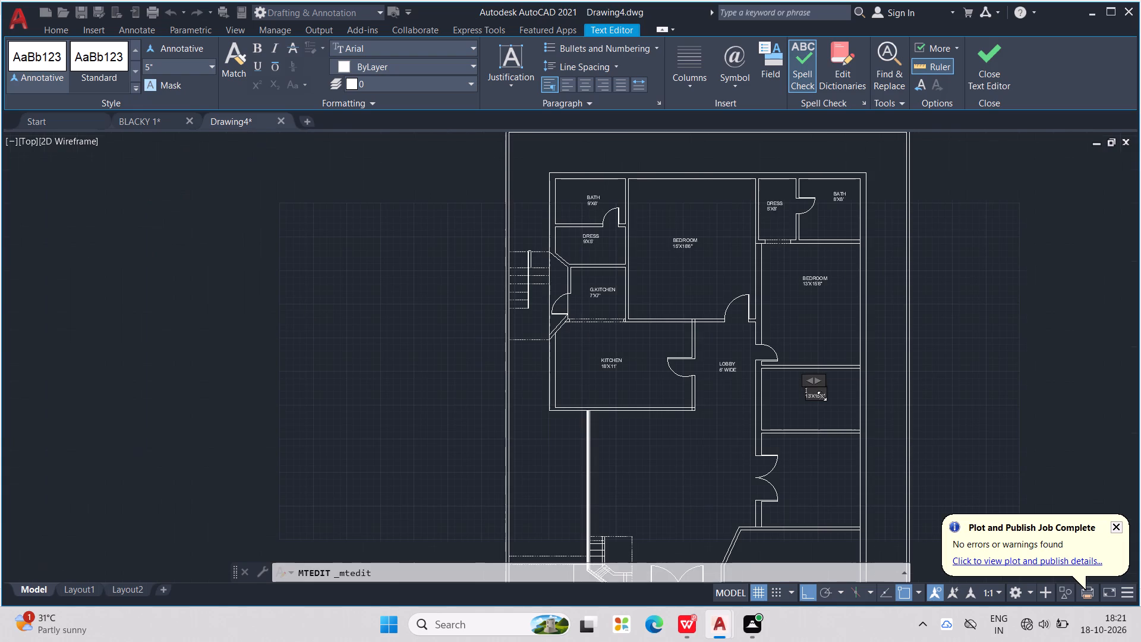
{"action": "scroll", "coordinate": [812, 382], "scroll_direction": "up", "scroll_amount": 3}
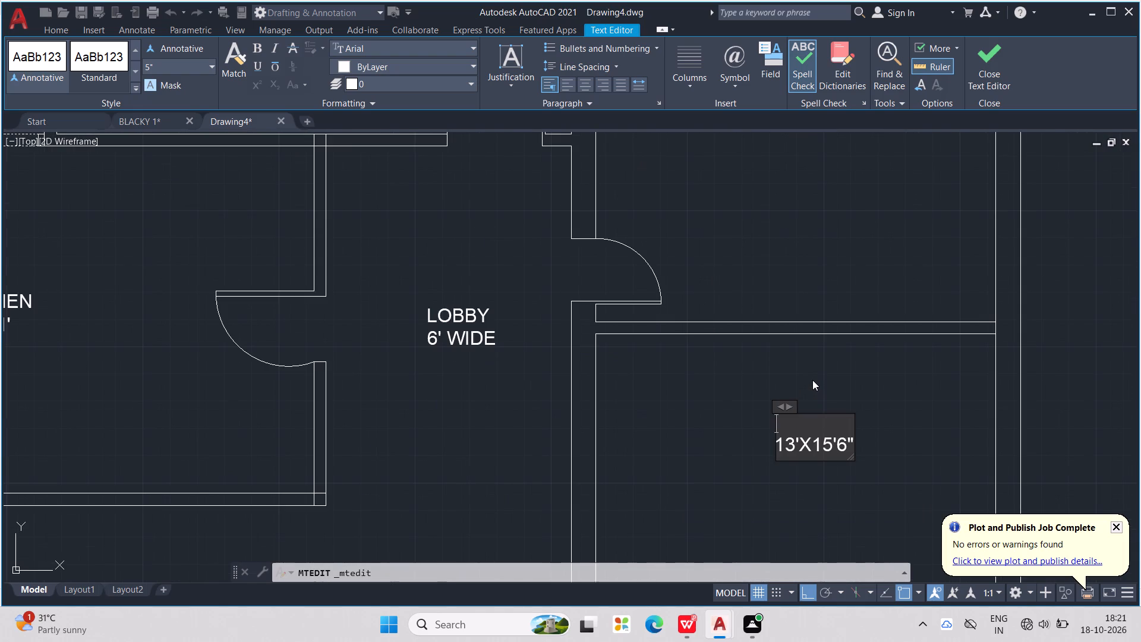
{"action": "type", "text": "PATIO"}
Change the size line of the PATIO label to 13'X8' and finish the text edit.
{"action": "key", "text": "Down"}
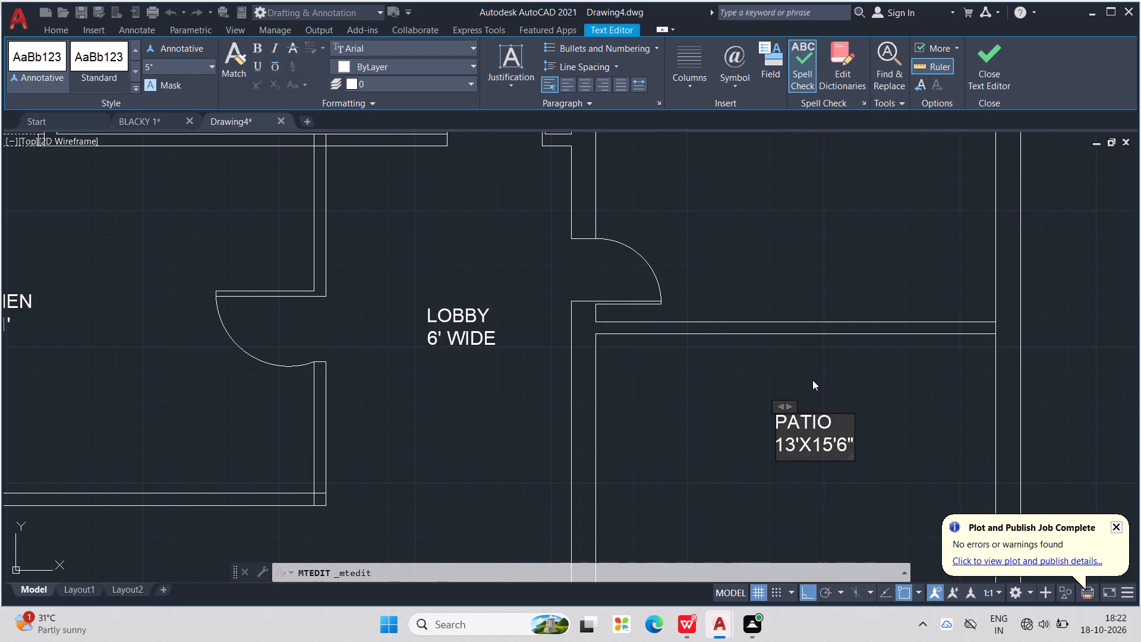
{"action": "key", "text": "Left"}
{"action": "key", "text": "Left"}
{"action": "key", "text": "Left"}
{"action": "key", "text": "Right"}
{"action": "key", "text": "Right"}
{"action": "key", "text": "Right"}
{"action": "key", "text": "Right"}
{"action": "key", "text": "Right"}
{"action": "key", "text": "BackSpace"}
{"action": "key", "text": "BackSpace"}
{"action": "key", "text": "BackSpace"}
{"action": "key", "text": "BackSpace"}
{"action": "key", "text": "Down"}
{"action": "key", "text": "BackSpace"}
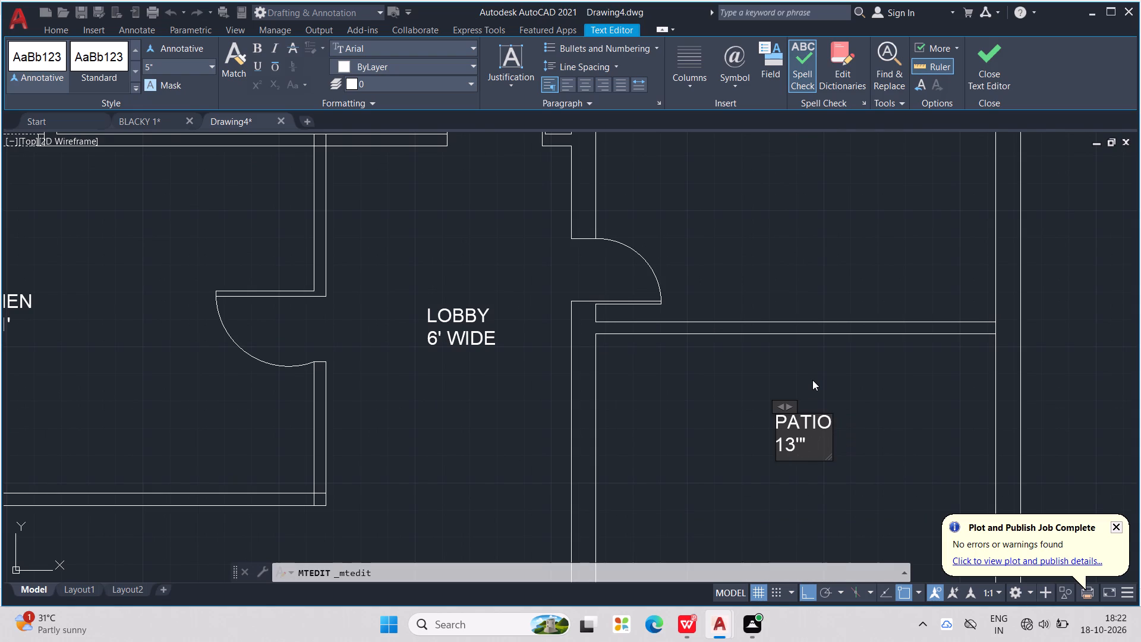
{"action": "key", "text": "x"}
{"action": "key", "text": "BackSpace"}
{"action": "key", "text": "apostrophe"}
{"action": "key", "text": "BackSpace"}
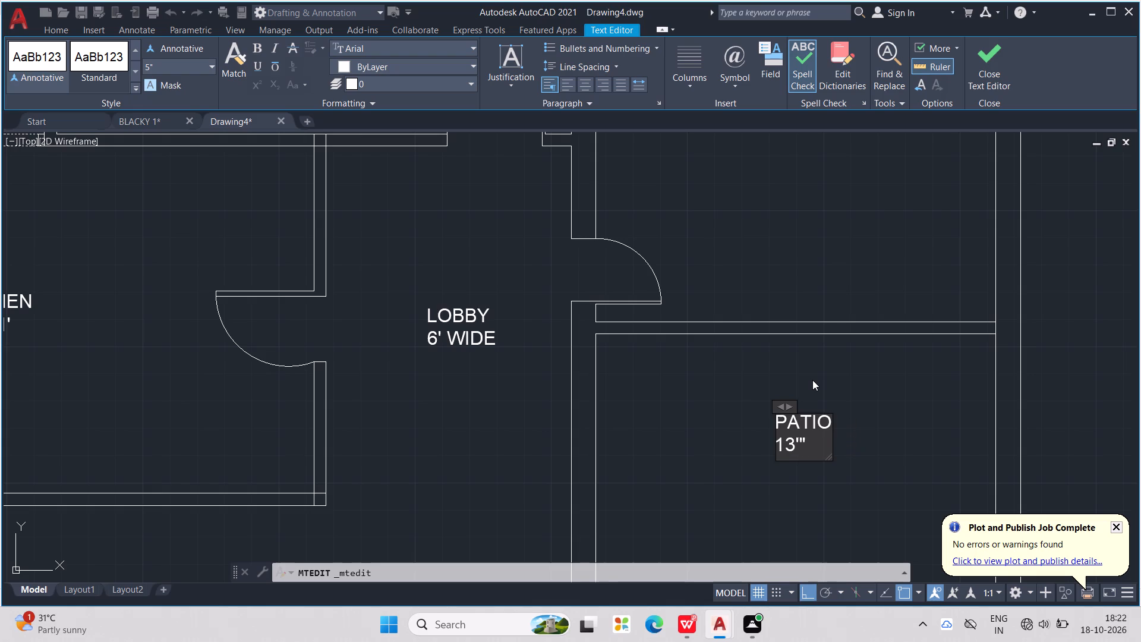
{"action": "key", "text": "apostrophe"}
{"action": "key", "text": "BackSpace"}
{"action": "key", "text": "x"}
{"action": "key", "text": "Right"}
{"action": "key", "text": "BackSpace"}
{"action": "key", "text": "5"}
{"action": "key", "text": "BackSpace"}
{"action": "type", "text": "8'"}
{"action": "left_click", "coordinate": [806, 401]}
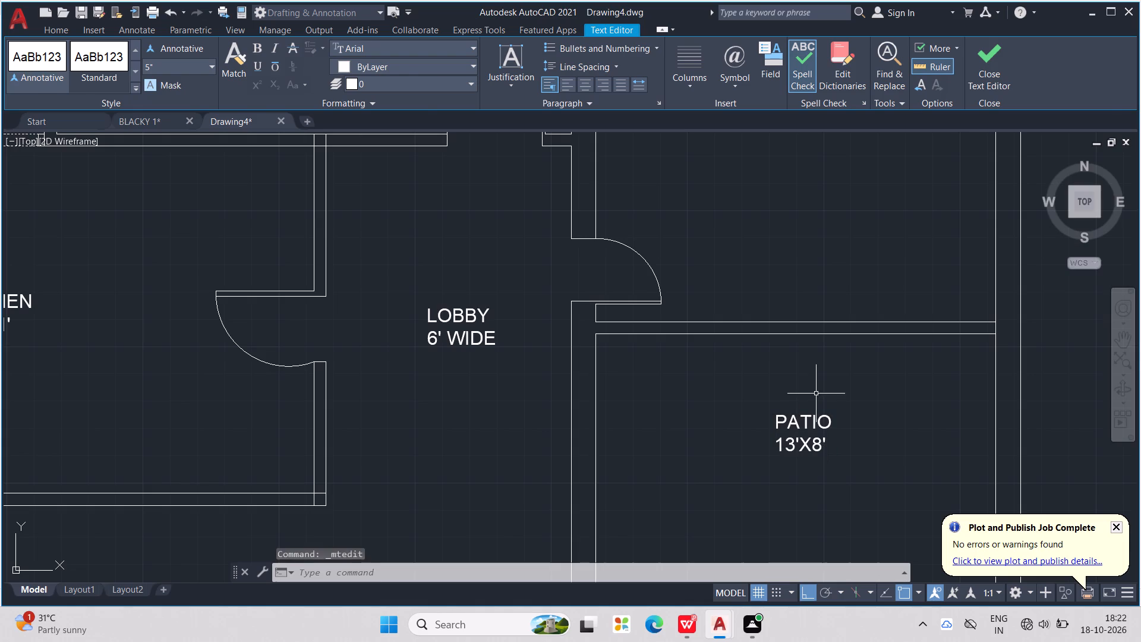
Paste the copied BEDROOM 13'X15'6" label into the double-door room directly south of the PATIO.
{"action": "scroll", "coordinate": [817, 388], "scroll_direction": "down", "scroll_amount": 1}
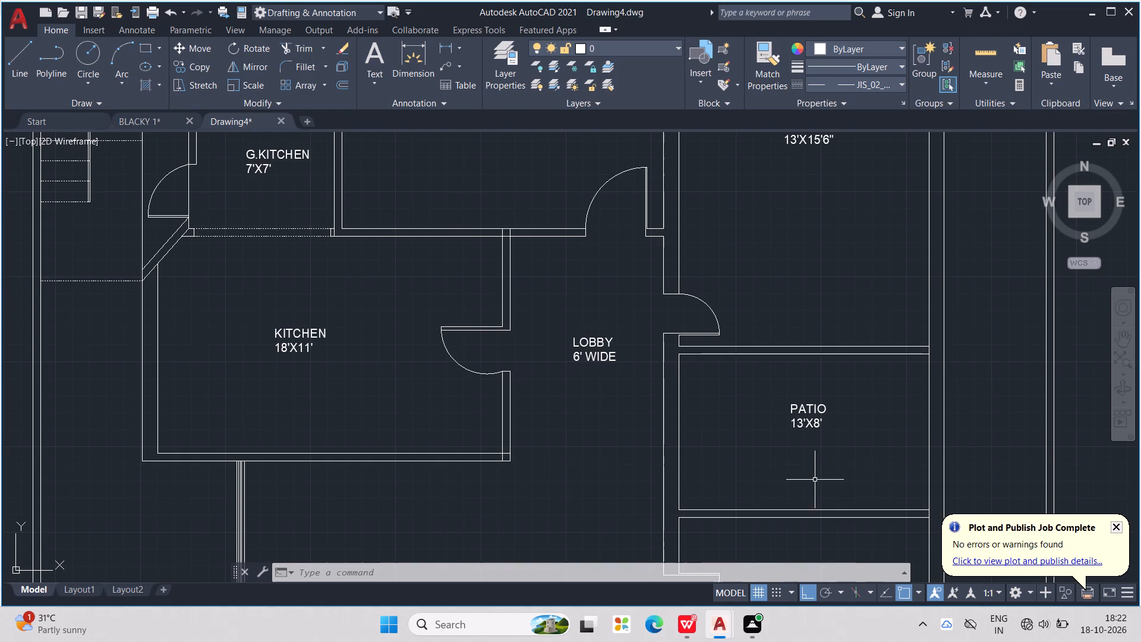
{"action": "middle_click_drag", "start_coordinate": [816, 479], "coordinate": [806, 440]}
{"action": "left_click", "coordinate": [787, 386]}
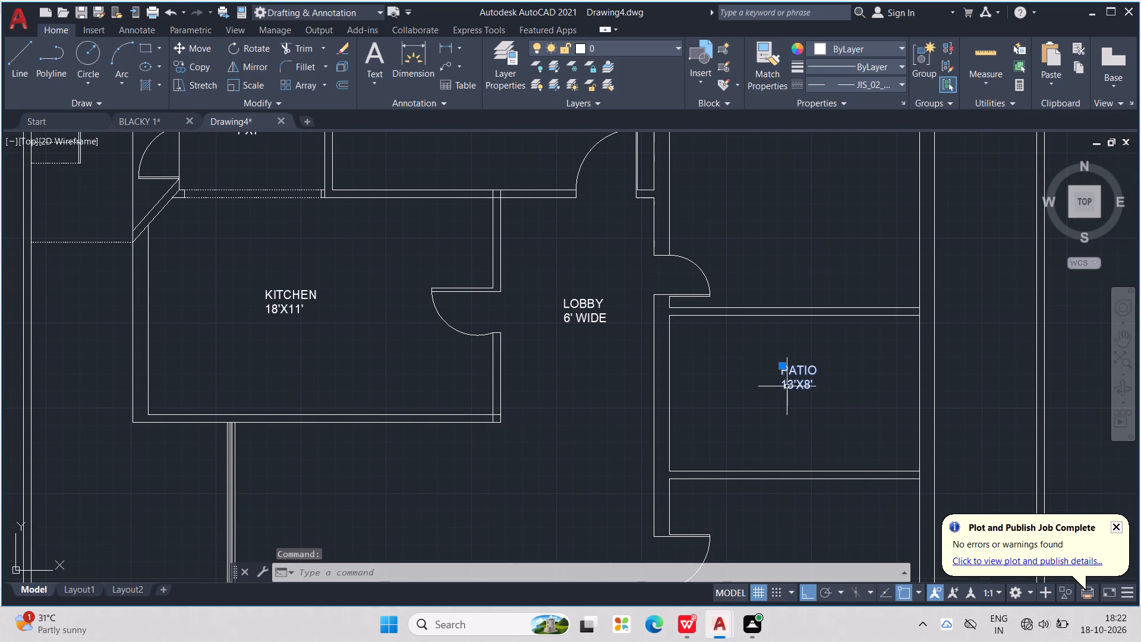
{"action": "key", "text": "Escape"}
{"action": "scroll", "coordinate": [800, 400], "scroll_direction": "down", "scroll_amount": 1}
{"action": "middle_click_drag", "start_coordinate": [802, 398], "coordinate": [790, 354]}
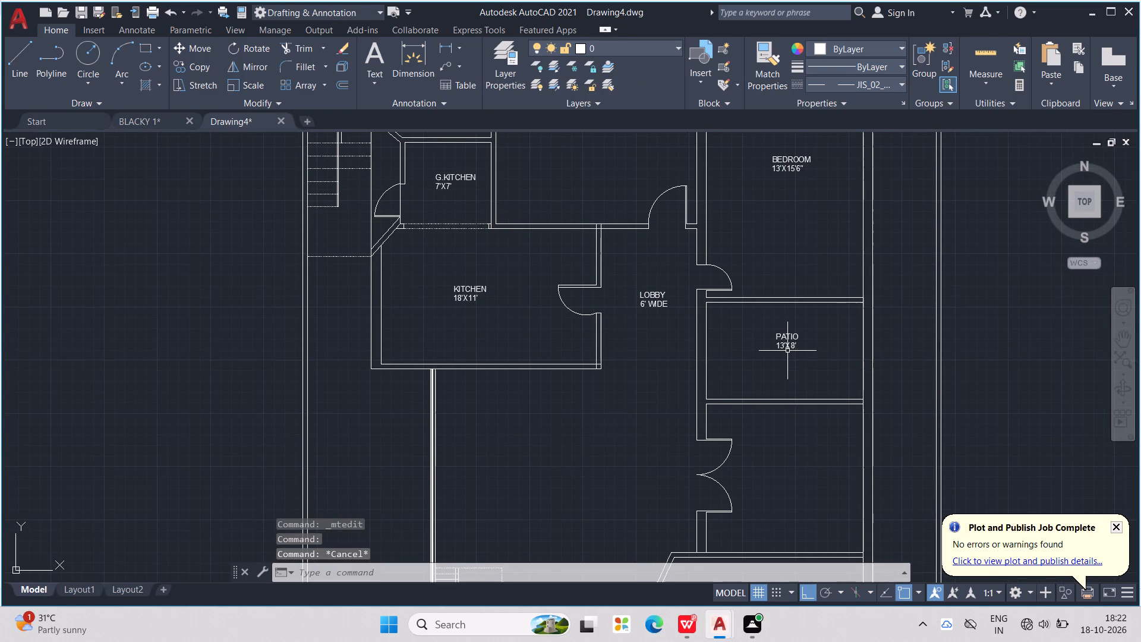
{"action": "key", "text": "ctrl+v"}
{"action": "middle_click_drag", "start_coordinate": [801, 468], "coordinate": [749, 423]}
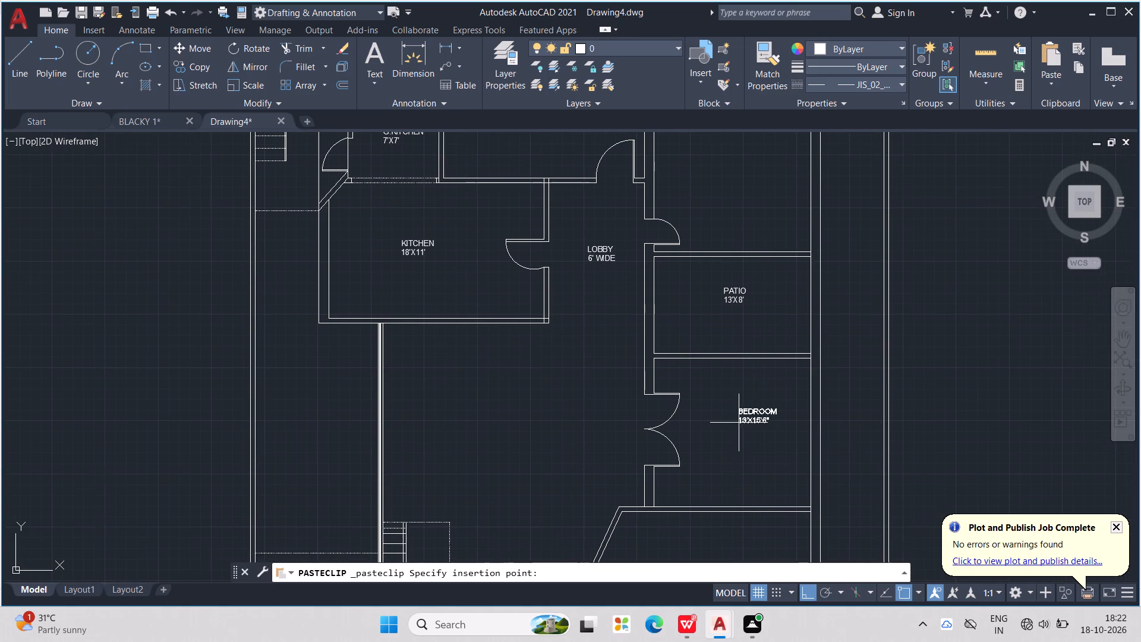
{"action": "scroll", "coordinate": [739, 423], "scroll_direction": "up", "scroll_amount": 1}
{"action": "left_click", "coordinate": [724, 443]}
Change the name line of the pasted BEDROOM label in the room south of the PATIO to DINING.
{"action": "double_click", "coordinate": [759, 422]}
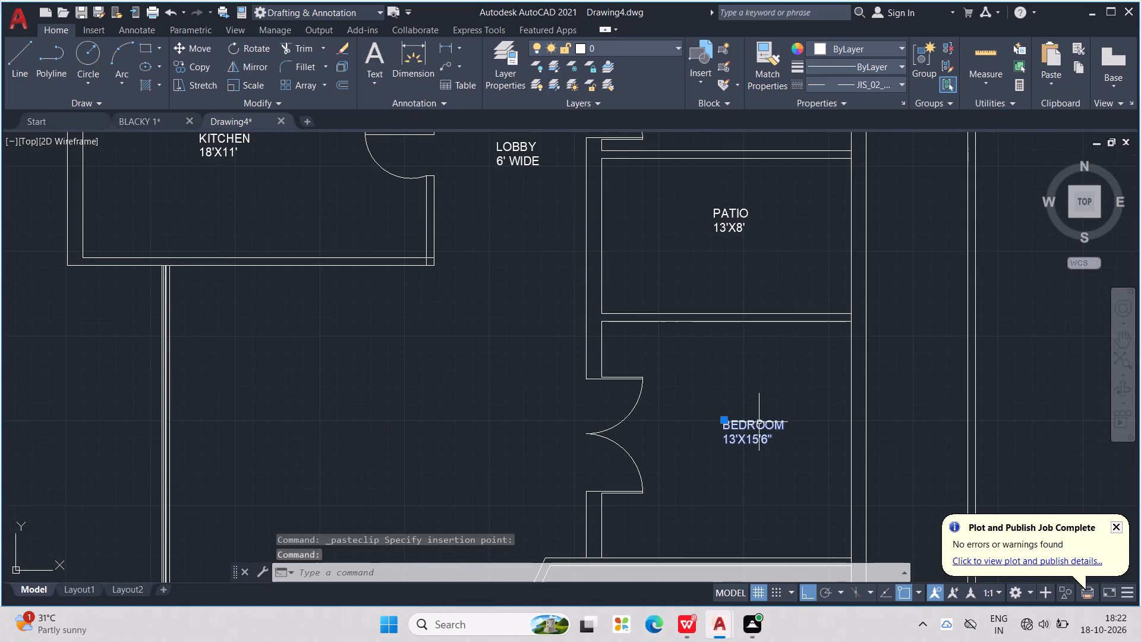
{"action": "scroll", "coordinate": [778, 439], "scroll_direction": "up", "scroll_amount": 2}
{"action": "left_click", "coordinate": [788, 411]}
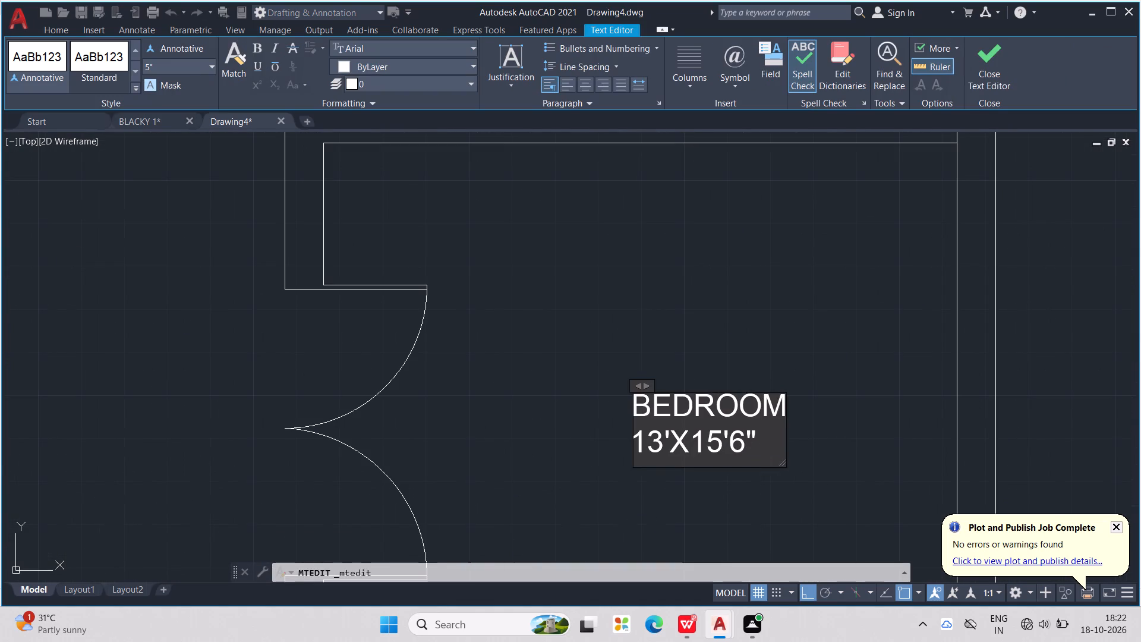
{"action": "key", "text": "BackSpace"}
{"action": "key", "text": "BackSpace"}
{"action": "key", "text": "BackSpace"}
{"action": "key", "text": "BackSpace"}
{"action": "key", "text": "BackSpace"}
{"action": "key", "text": "BackSpace"}
{"action": "key", "text": "BackSpace"}
{"action": "key", "text": "BackSpace"}
{"action": "key", "text": "BackSpace"}
{"action": "key", "text": "BackSpace"}
{"action": "key", "text": "BackSpace"}
{"action": "key", "text": "BackSpace"}
{"action": "key", "text": "BackSpace"}
{"action": "key", "text": "BackSpace"}
{"action": "key", "text": "BackSpace"}
{"action": "key", "text": "BackSpace"}
{"action": "key", "text": "BackSpace"}
{"action": "key", "text": "BackSpace"}
{"action": "key", "text": "BackSpace"}
{"action": "key", "text": "BackSpace"}
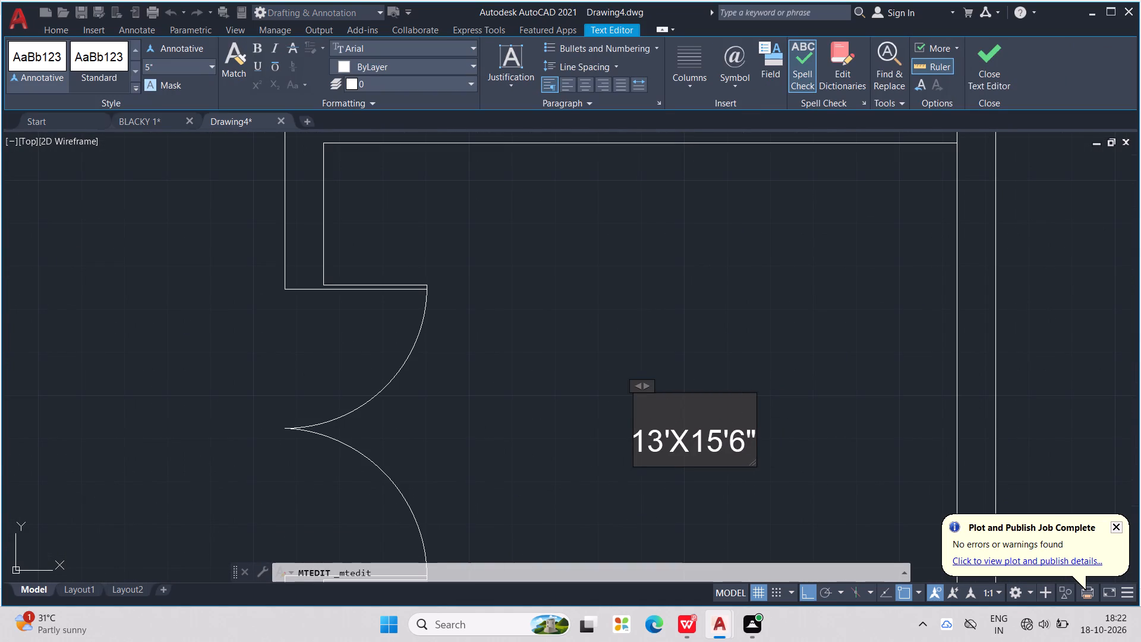
{"action": "type", "text": "DINING"}
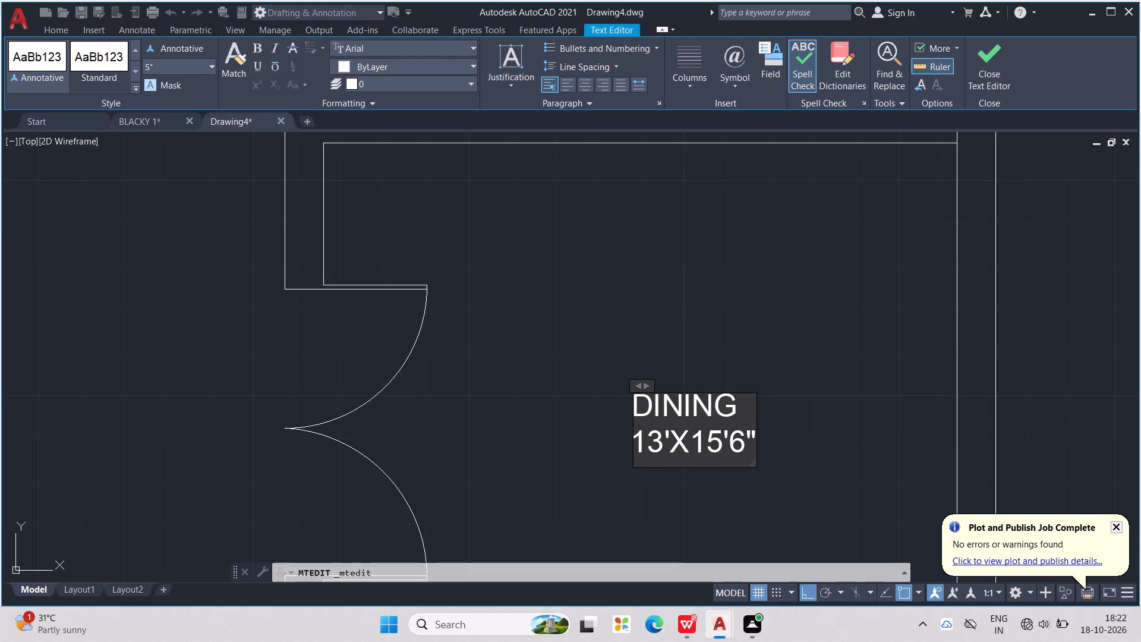
Change the size line of the DINING label to 13'X12'0" and finish the text edit.
{"action": "key", "text": "Down"}
{"action": "key", "text": "Left"}
{"action": "key", "text": "Left"}
{"action": "key", "text": "Left"}
{"action": "key", "text": "Left"}
{"action": "key", "text": "Right"}
{"action": "key", "text": "Right"}
{"action": "key", "text": "Right"}
{"action": "key", "text": "BackSpace"}
{"action": "key", "text": "Right"}
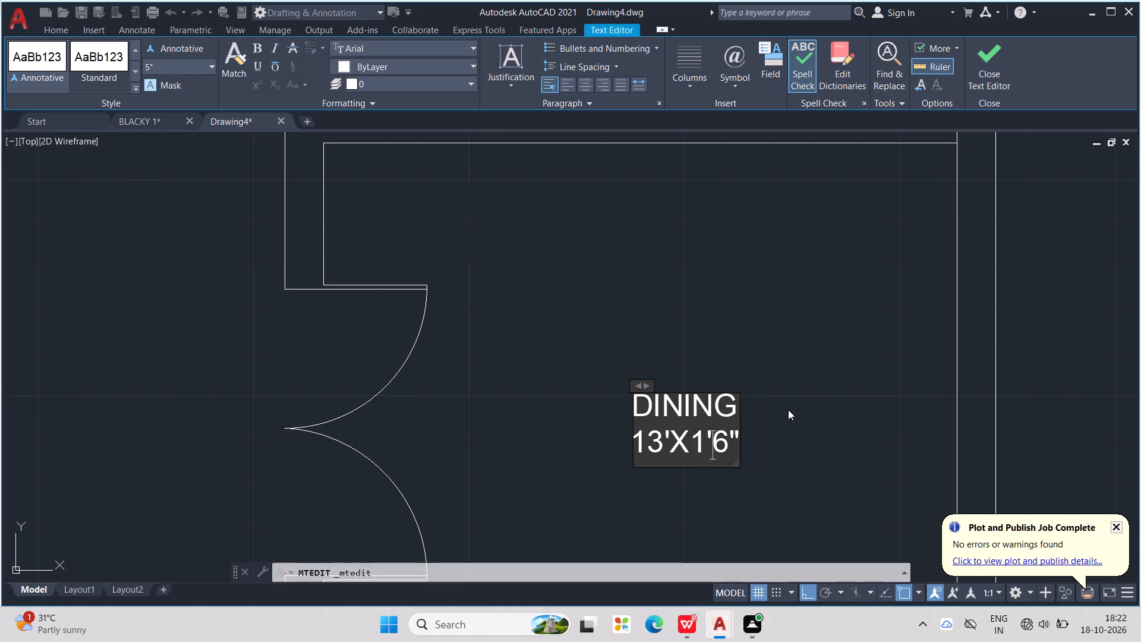
{"action": "key", "text": "2"}
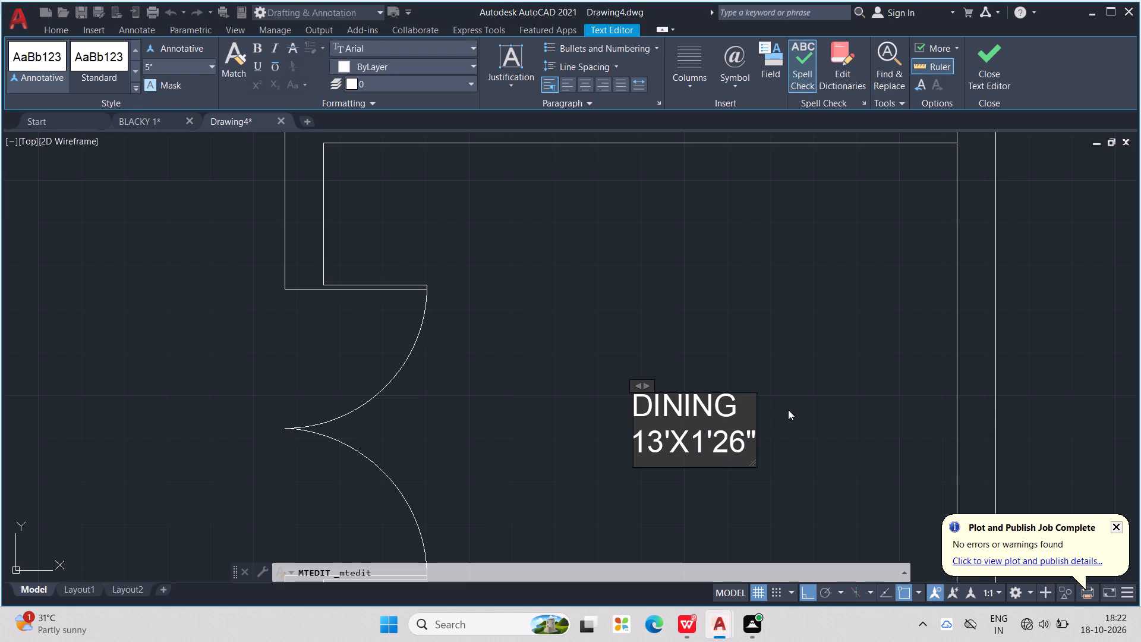
{"action": "key", "text": "BackSpace"}
{"action": "key", "text": "BackSpace"}
{"action": "key", "text": "2"}
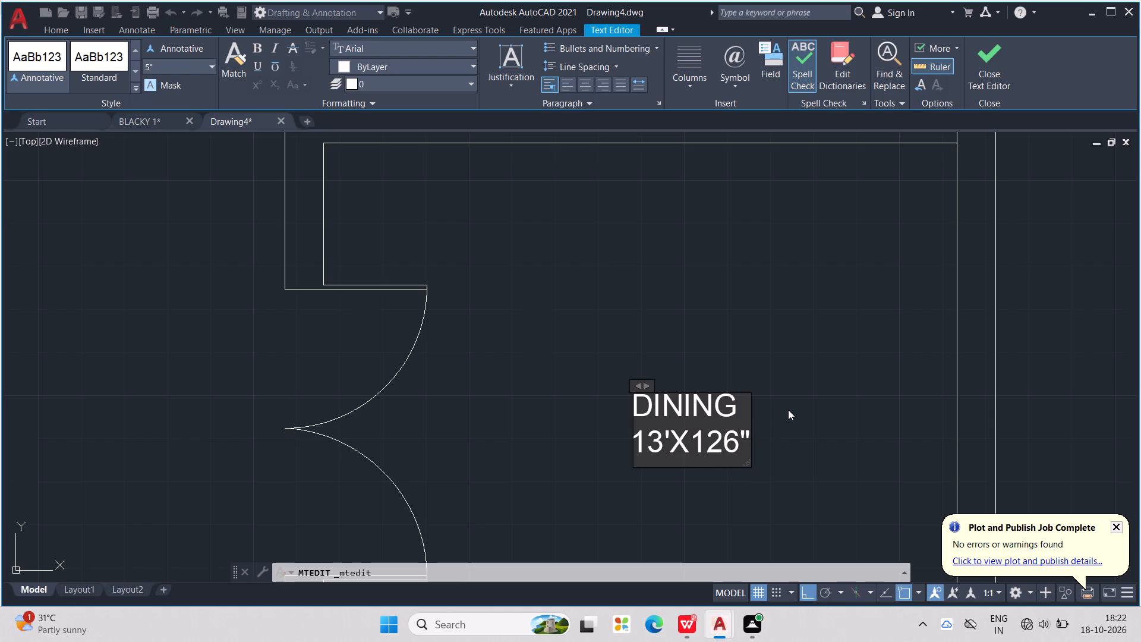
{"action": "key", "text": "apostrophe"}
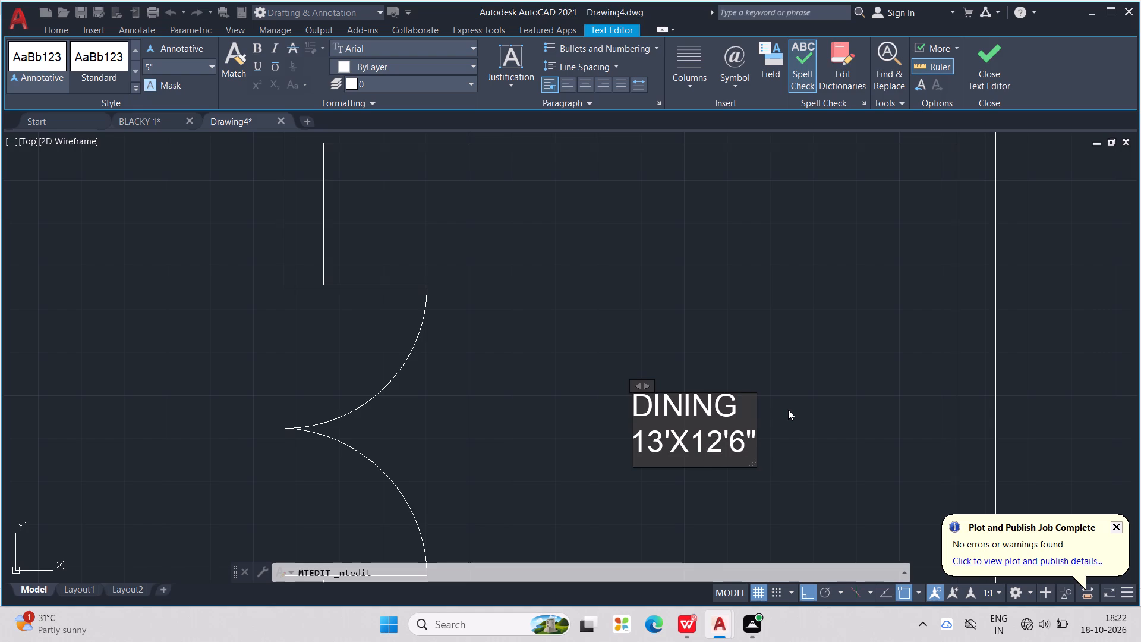
{"action": "key", "text": "Right"}
{"action": "key", "text": "BackSpace"}
{"action": "key", "text": "0"}
{"action": "left_click", "coordinate": [602, 329]}
Copy the DINING 13'X12'0" label into the large room with the angled corner directly south of the dining room.
{"action": "scroll", "coordinate": [620, 313], "scroll_direction": "down", "scroll_amount": 1}
{"action": "left_click", "coordinate": [655, 369]}
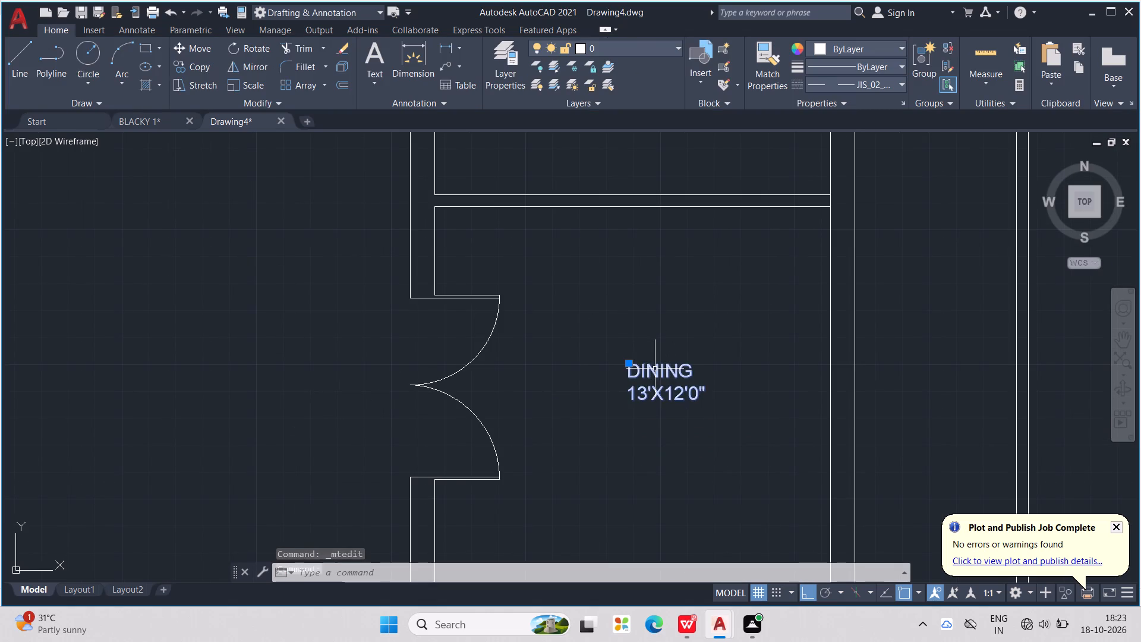
{"action": "key", "text": "ctrl+c"}
{"action": "key", "text": "ctrl+v"}
{"action": "middle_click_drag", "start_coordinate": [654, 362], "coordinate": [617, 305]}
{"action": "scroll", "coordinate": [616, 303], "scroll_direction": "down", "scroll_amount": 2}
{"action": "middle_click_drag", "start_coordinate": [572, 464], "coordinate": [589, 376]}
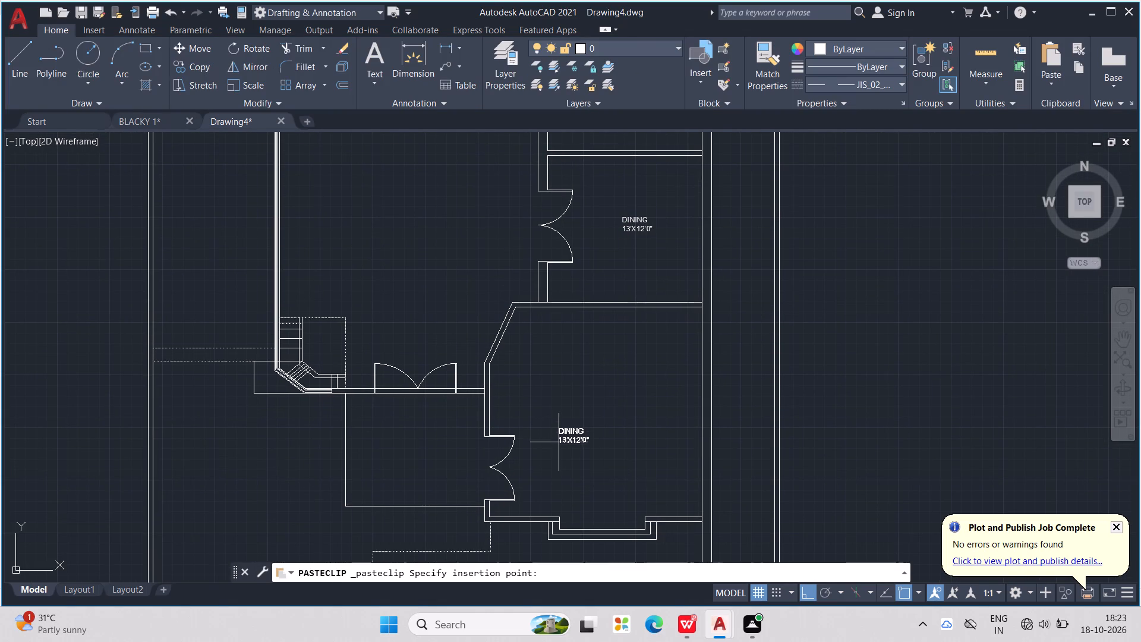
{"action": "left_click", "coordinate": [559, 442]}
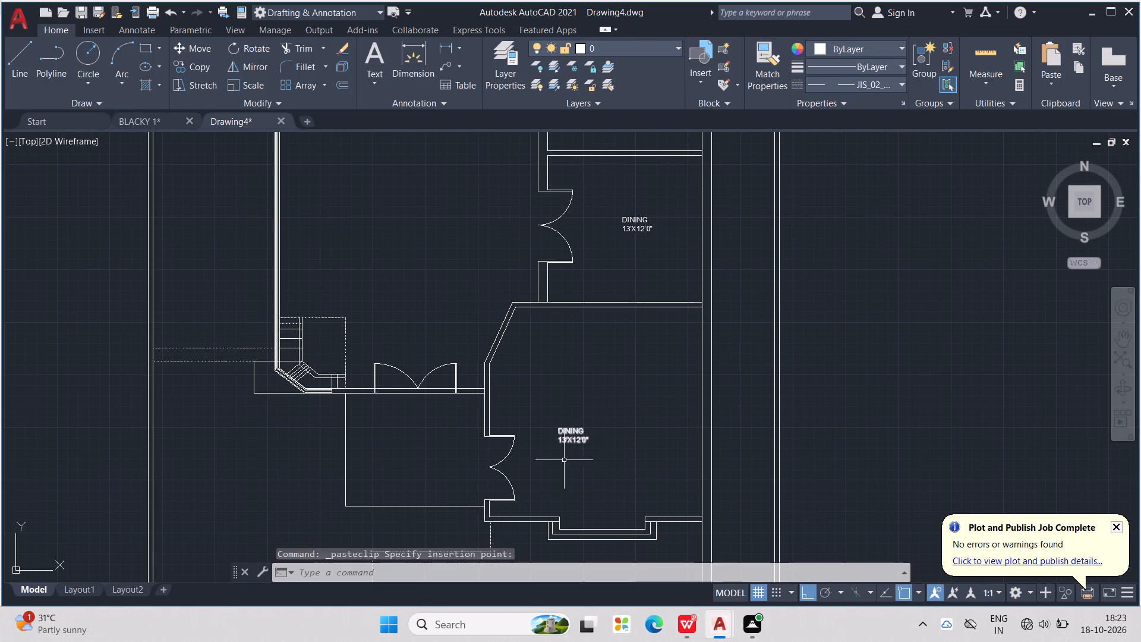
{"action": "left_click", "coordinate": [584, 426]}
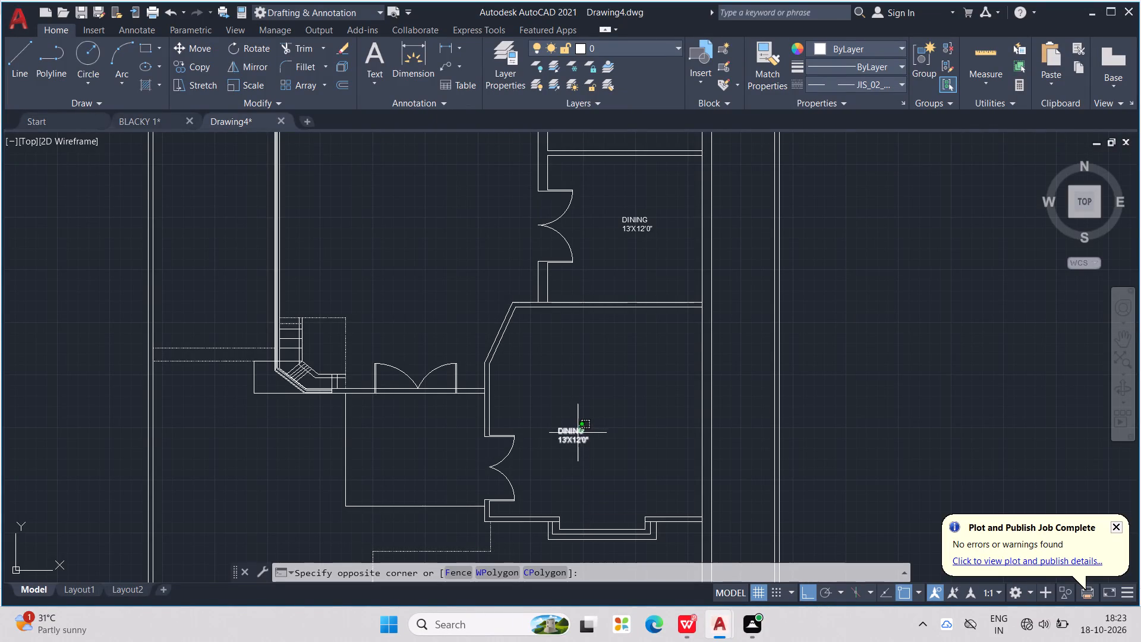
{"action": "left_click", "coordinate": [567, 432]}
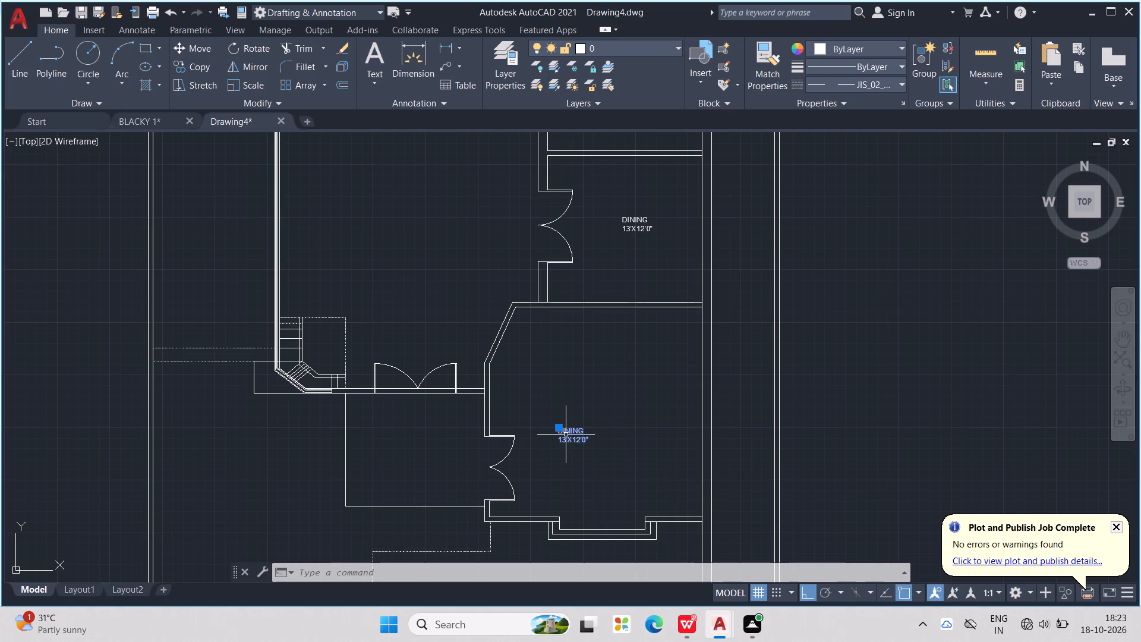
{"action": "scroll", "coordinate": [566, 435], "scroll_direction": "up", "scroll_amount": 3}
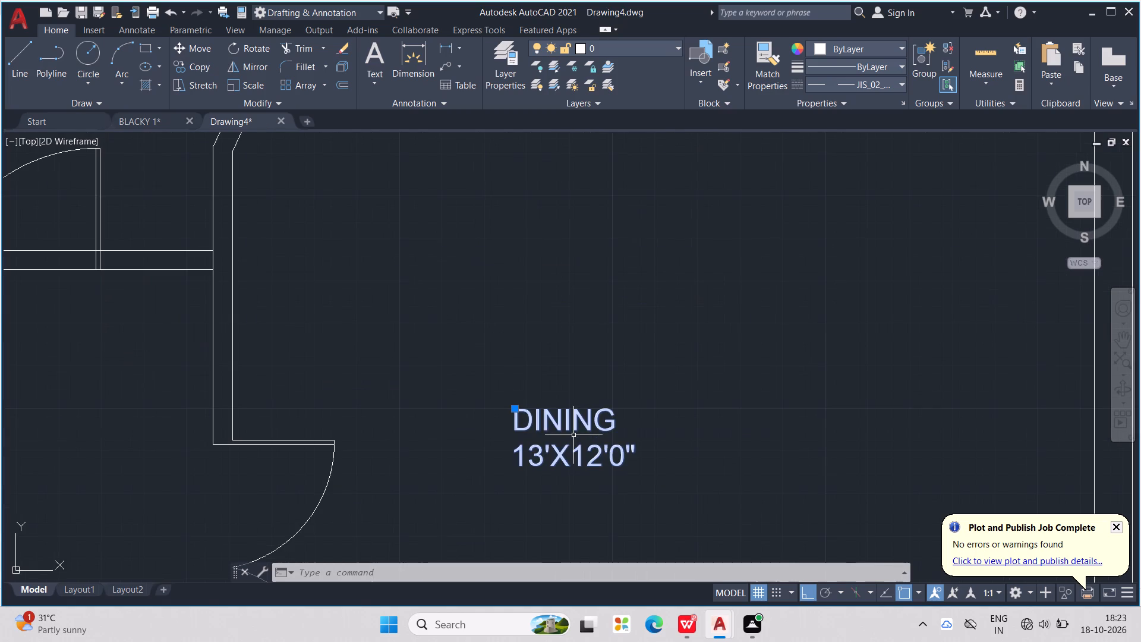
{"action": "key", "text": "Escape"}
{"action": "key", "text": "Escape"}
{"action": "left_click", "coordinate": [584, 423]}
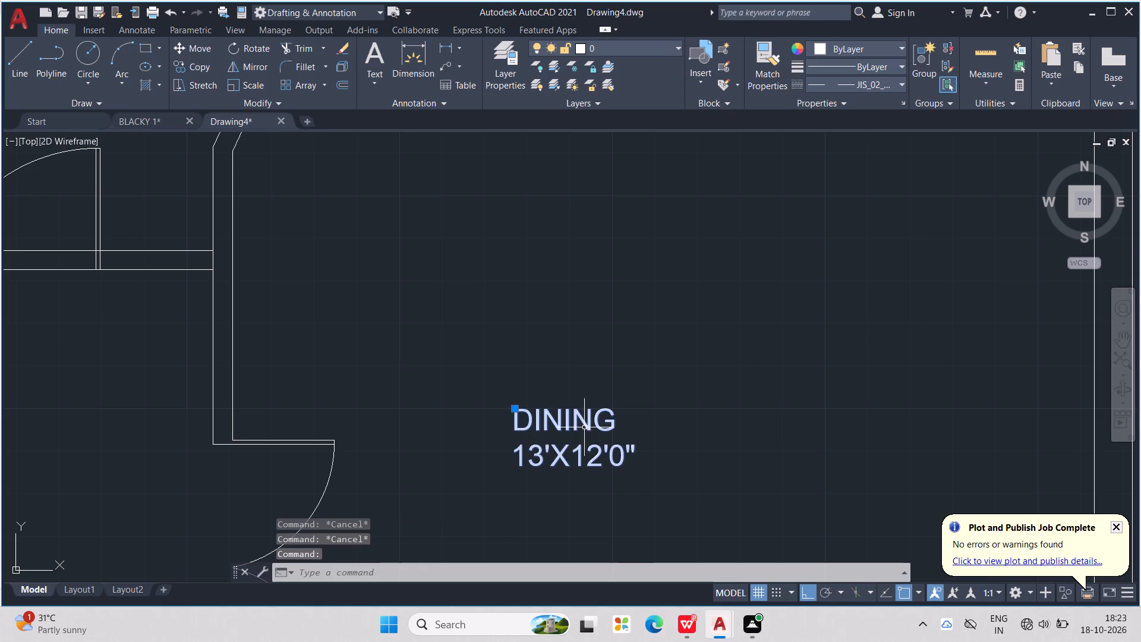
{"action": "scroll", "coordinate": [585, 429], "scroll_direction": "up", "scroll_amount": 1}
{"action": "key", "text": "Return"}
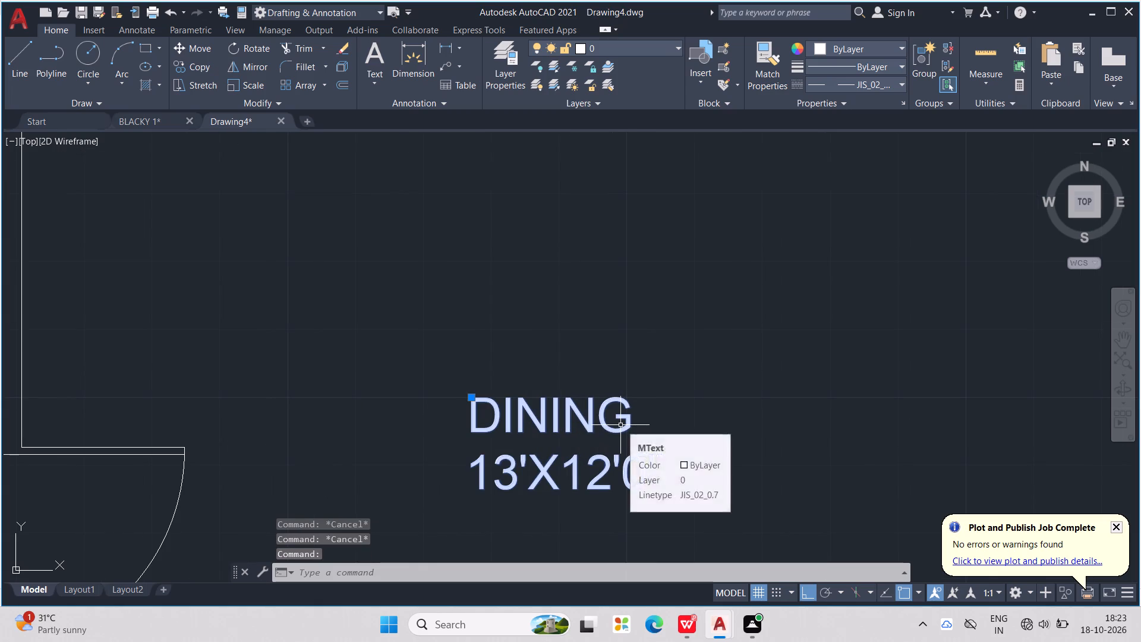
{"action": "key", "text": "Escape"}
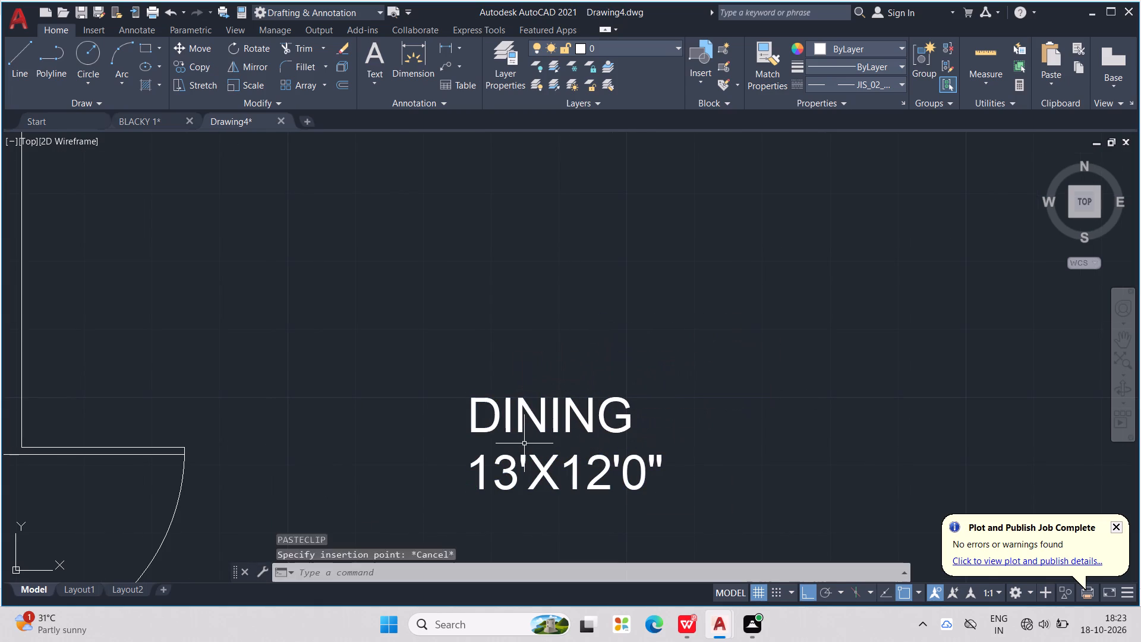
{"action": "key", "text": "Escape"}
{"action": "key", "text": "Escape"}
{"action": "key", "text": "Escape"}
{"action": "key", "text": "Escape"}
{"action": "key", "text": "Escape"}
Change the name line of the copied DINING label in the large southern room to DRAWING.
{"action": "double_click", "coordinate": [566, 419]}
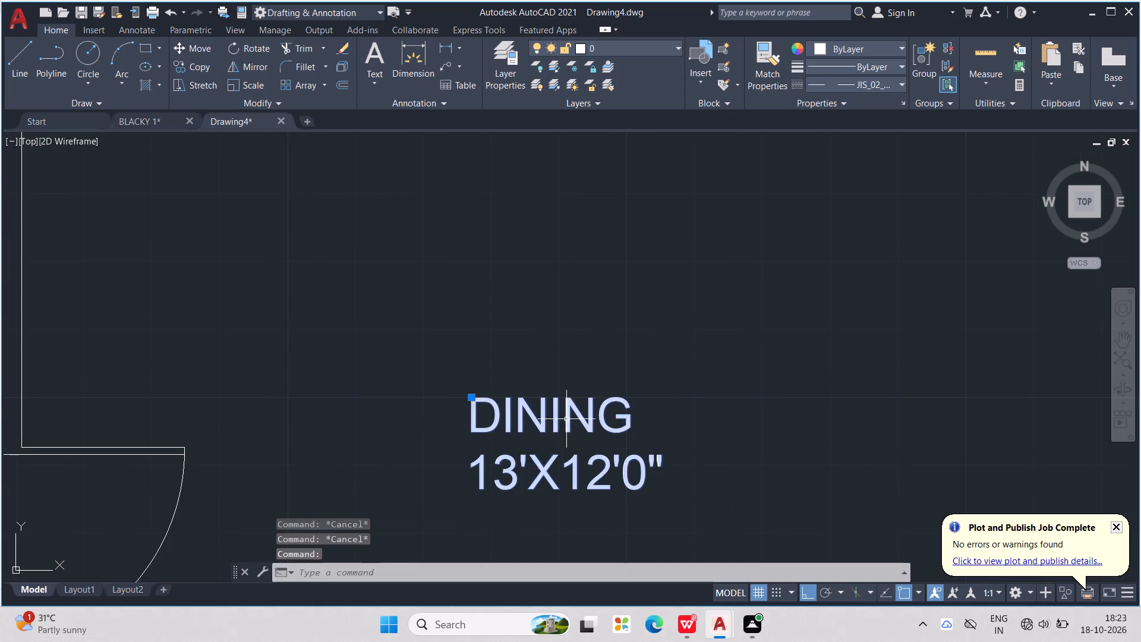
{"action": "left_click", "coordinate": [620, 417]}
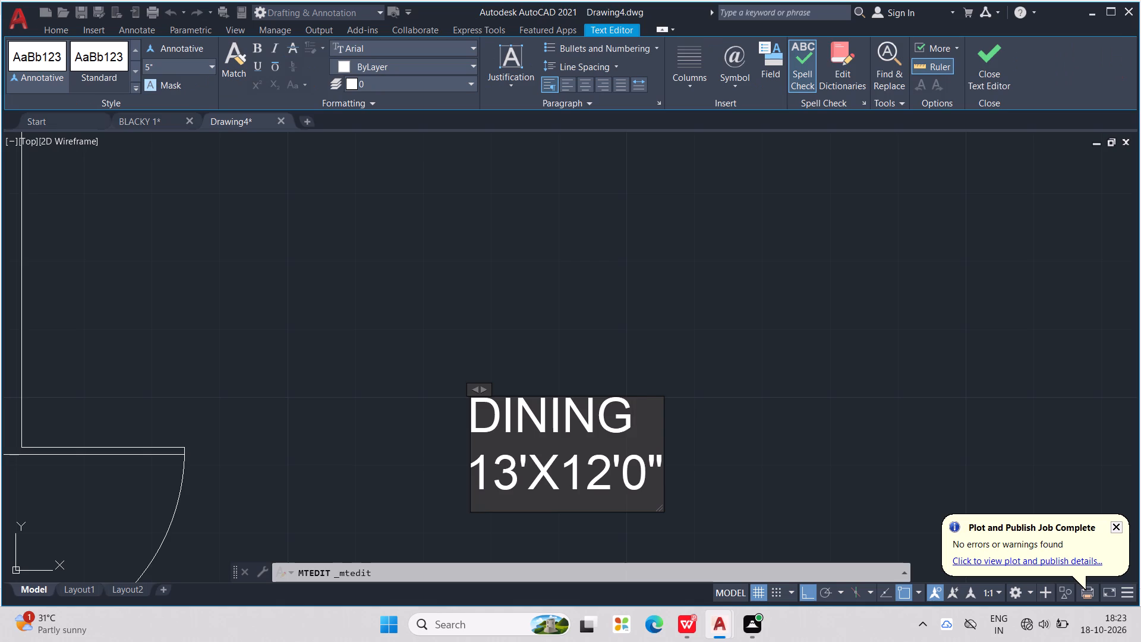
{"action": "key", "text": "BackSpace"}
{"action": "key", "text": "BackSpace"}
{"action": "key", "text": "BackSpace"}
{"action": "key", "text": "BackSpace"}
{"action": "key", "text": "BackSpace"}
{"action": "key", "text": "BackSpace"}
{"action": "key", "text": "BackSpace"}
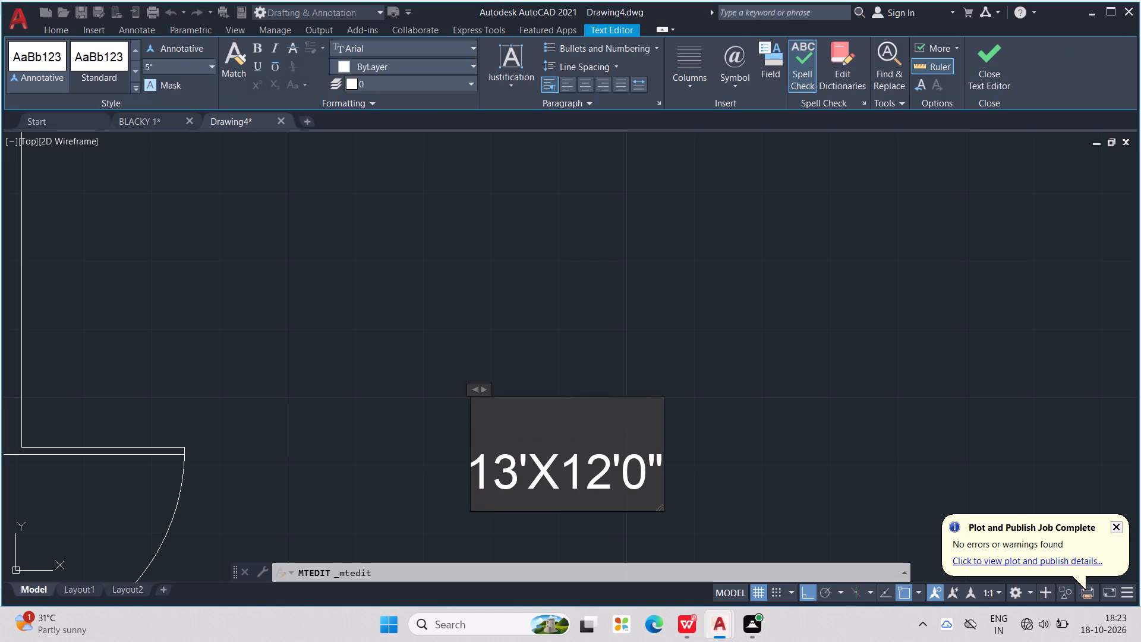
{"action": "type", "text": "DRAWING"}
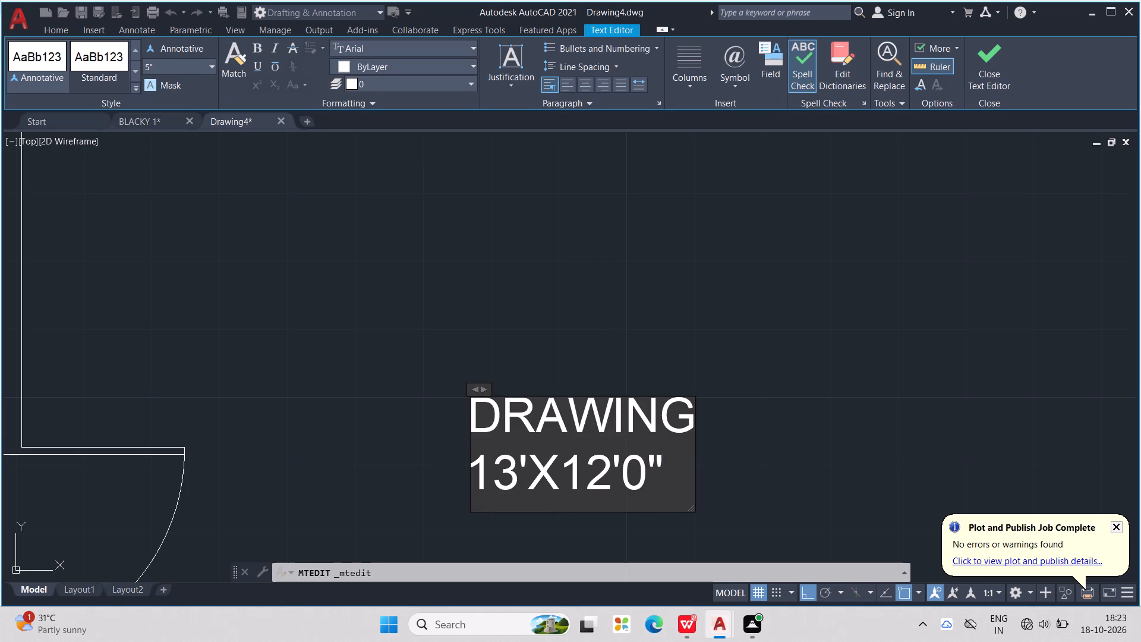
Change the size line of the DRAWING label to 18'0"X17'0" and finish the text edit.
{"action": "key", "text": "Down"}
{"action": "key", "text": "Left"}
{"action": "key", "text": "Left"}
{"action": "key", "text": "Left"}
{"action": "key", "text": "Left"}
{"action": "key", "text": "Left"}
{"action": "key", "text": "Left"}
{"action": "key", "text": "Left"}
{"action": "key", "text": "BackSpace"}
{"action": "key", "text": "8"}
{"action": "key", "text": "Right"}
{"action": "key", "text": "Right"}
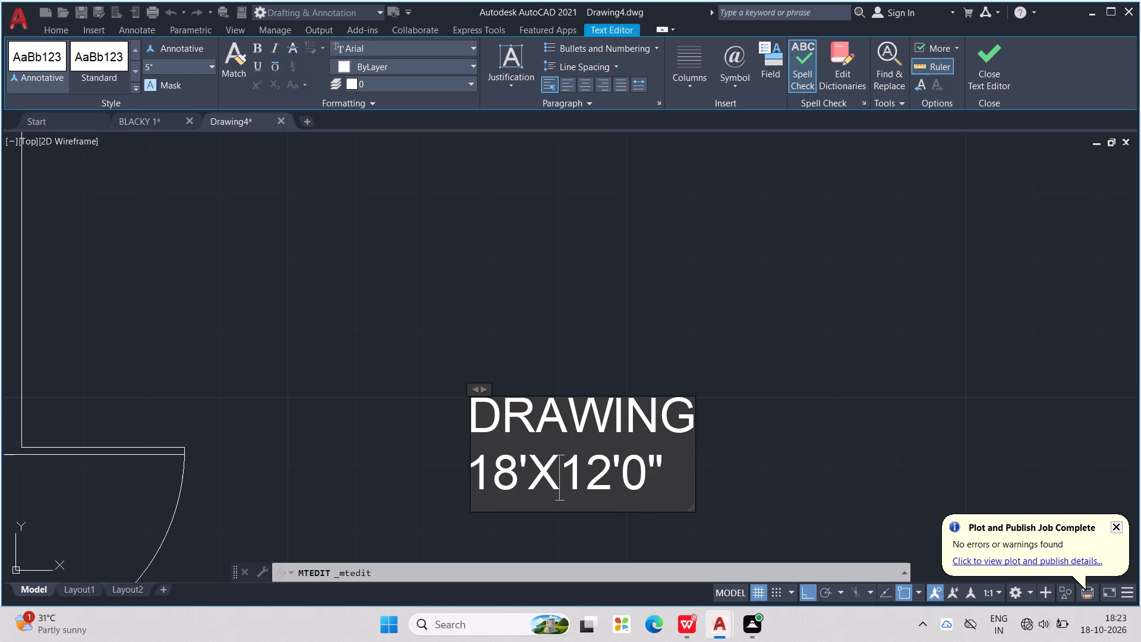
{"action": "key", "text": "Right"}
{"action": "key", "text": "Right"}
{"action": "key", "text": "BackSpace"}
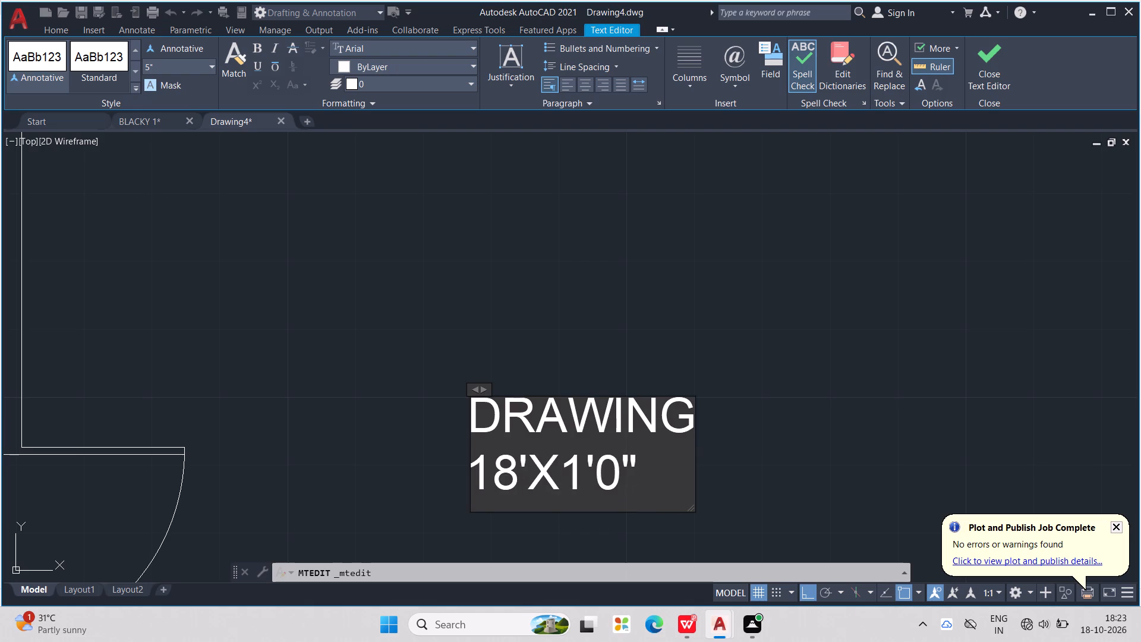
{"action": "key", "text": "7"}
{"action": "key", "text": "Left"}
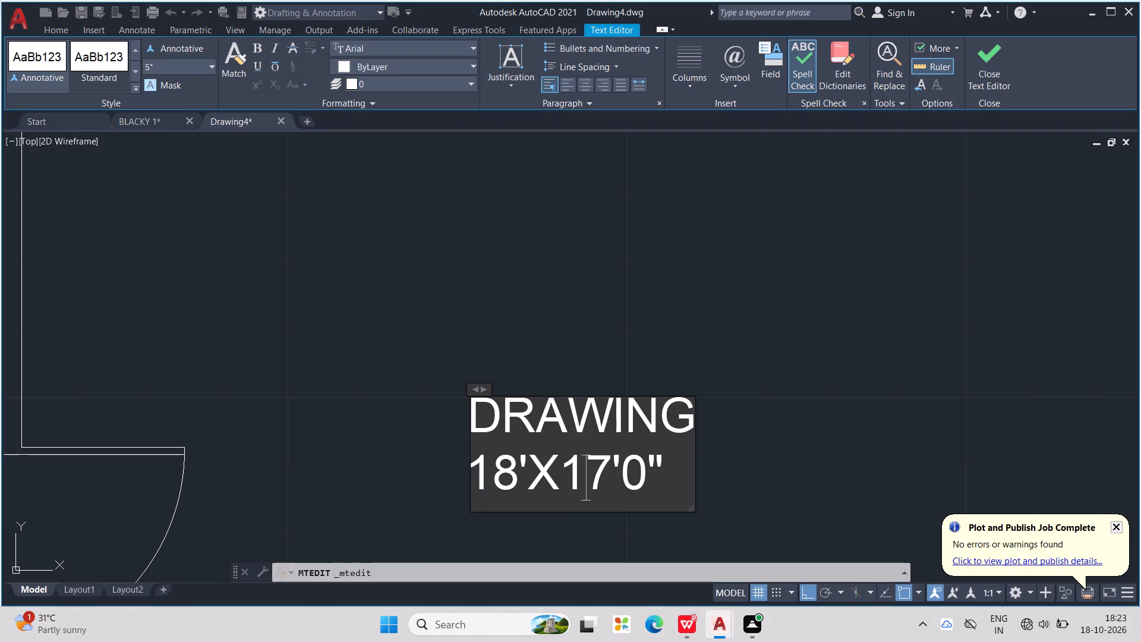
{"action": "key", "text": "Left"}
{"action": "key", "text": "Left"}
{"action": "type", "text": "0;"}
{"action": "key", "text": "BackSpace"}
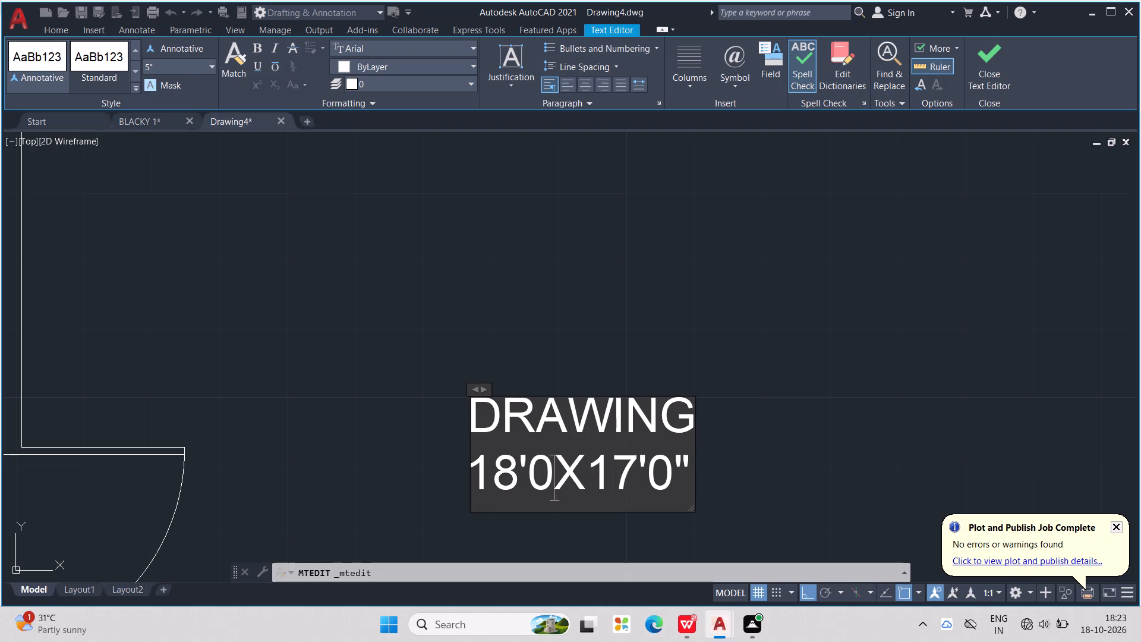
{"action": "key", "text": "shift+quotedbl"}
{"action": "left_click", "coordinate": [351, 275]}
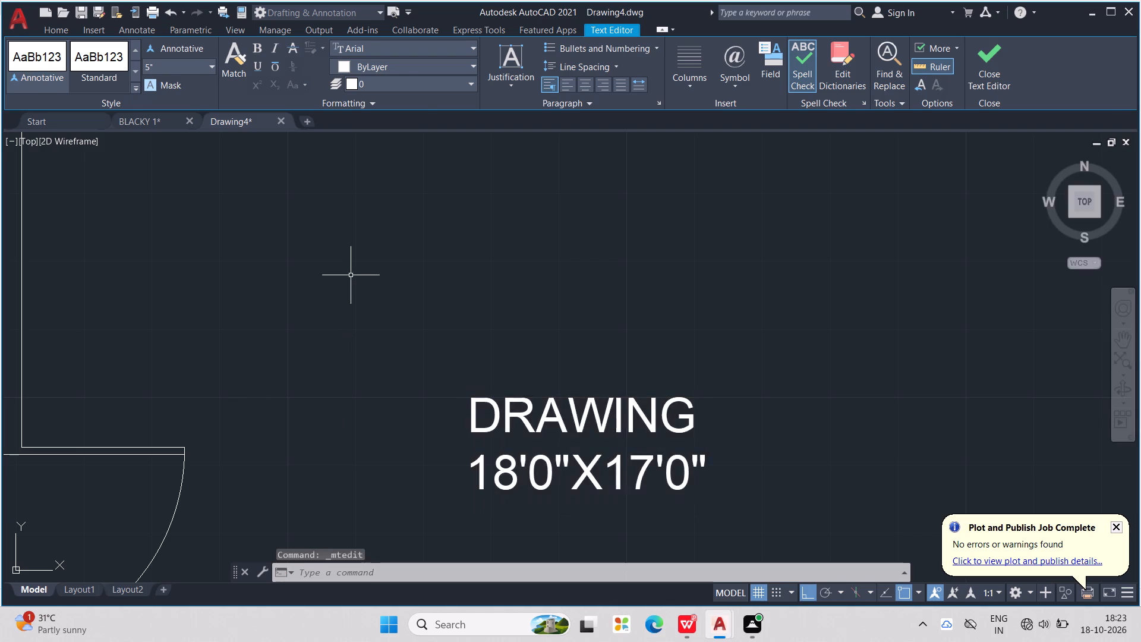
Paste the copied DINING label into the southwest corner area of the plot, just south of the dashed horizontal line.
{"action": "scroll", "coordinate": [377, 269], "scroll_direction": "down", "scroll_amount": 1}
{"action": "middle_click_drag", "start_coordinate": [419, 295], "coordinate": [533, 302]}
{"action": "scroll", "coordinate": [421, 294], "scroll_direction": "down", "scroll_amount": 1}
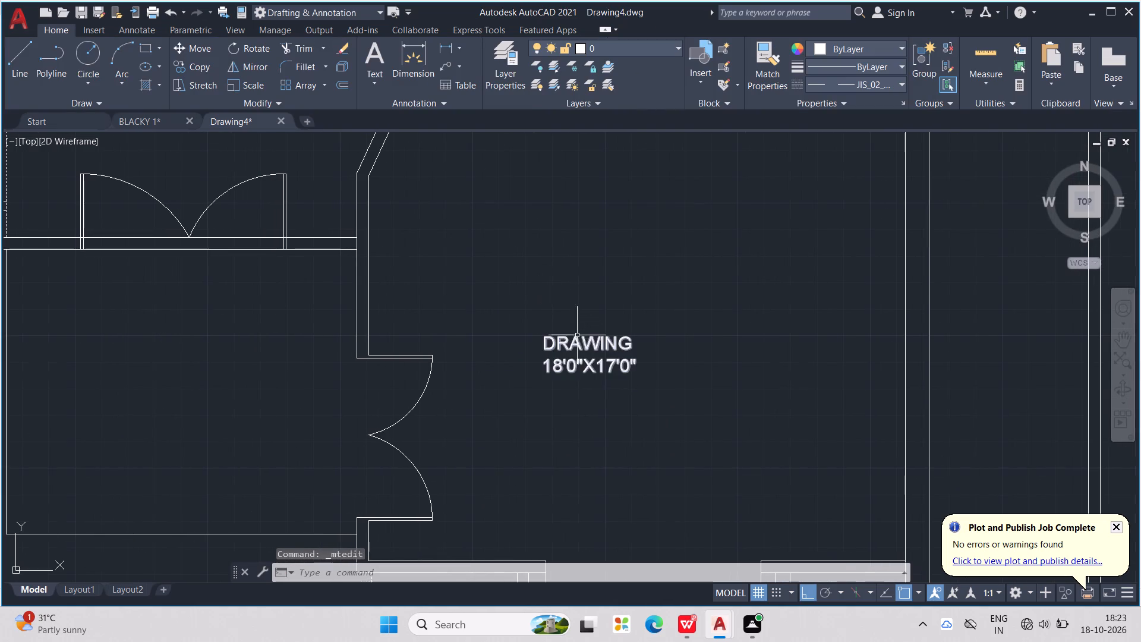
{"action": "key", "text": "ctrl+v"}
{"action": "middle_click_drag", "start_coordinate": [579, 342], "coordinate": [581, 342]}
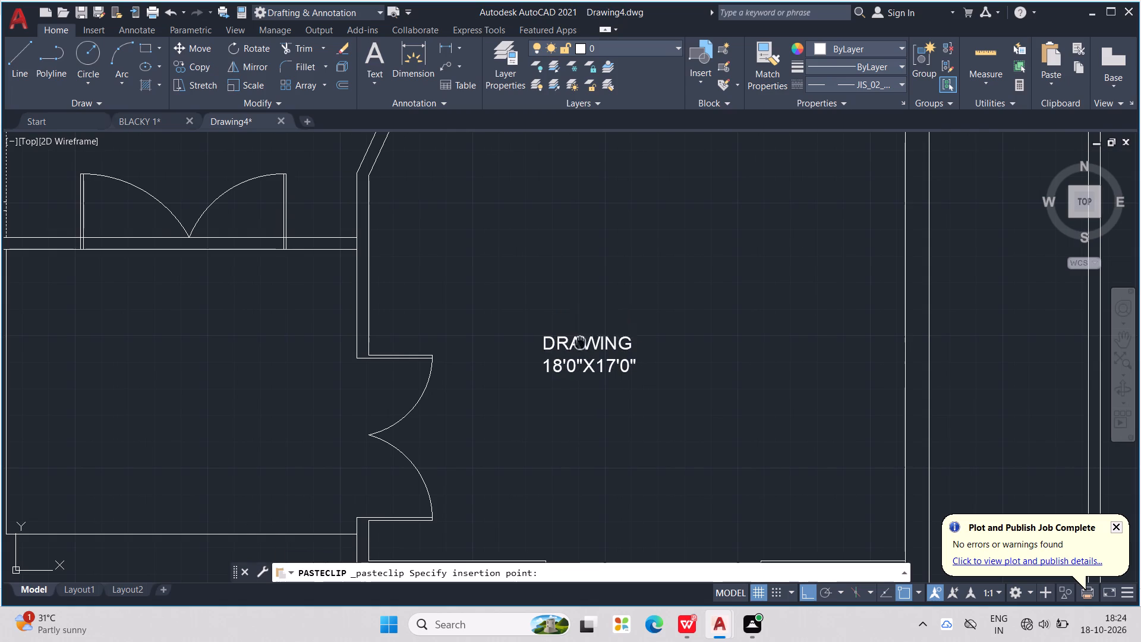
{"action": "middle_click_drag", "start_coordinate": [581, 342], "coordinate": [764, 333]}
{"action": "scroll", "coordinate": [768, 333], "scroll_direction": "down", "scroll_amount": 3}
{"action": "middle_click_drag", "start_coordinate": [535, 404], "coordinate": [551, 329]}
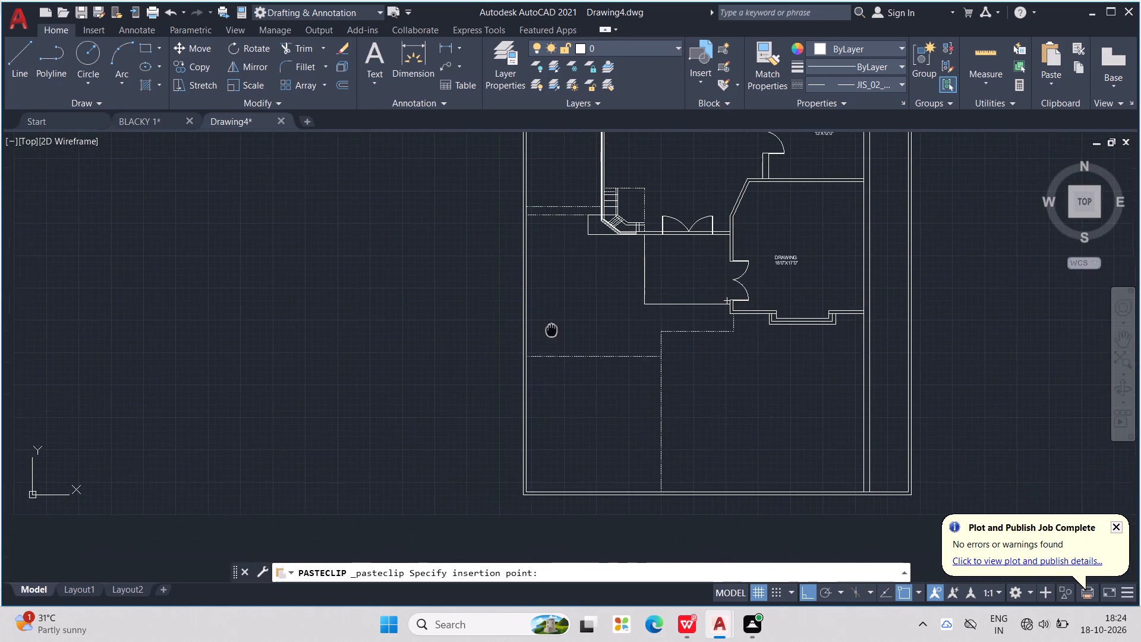
{"action": "middle_click_drag", "start_coordinate": [551, 329], "coordinate": [551, 334]}
{"action": "scroll", "coordinate": [551, 348], "scroll_direction": "down", "scroll_amount": 1}
{"action": "scroll", "coordinate": [560, 376], "scroll_direction": "up", "scroll_amount": 2}
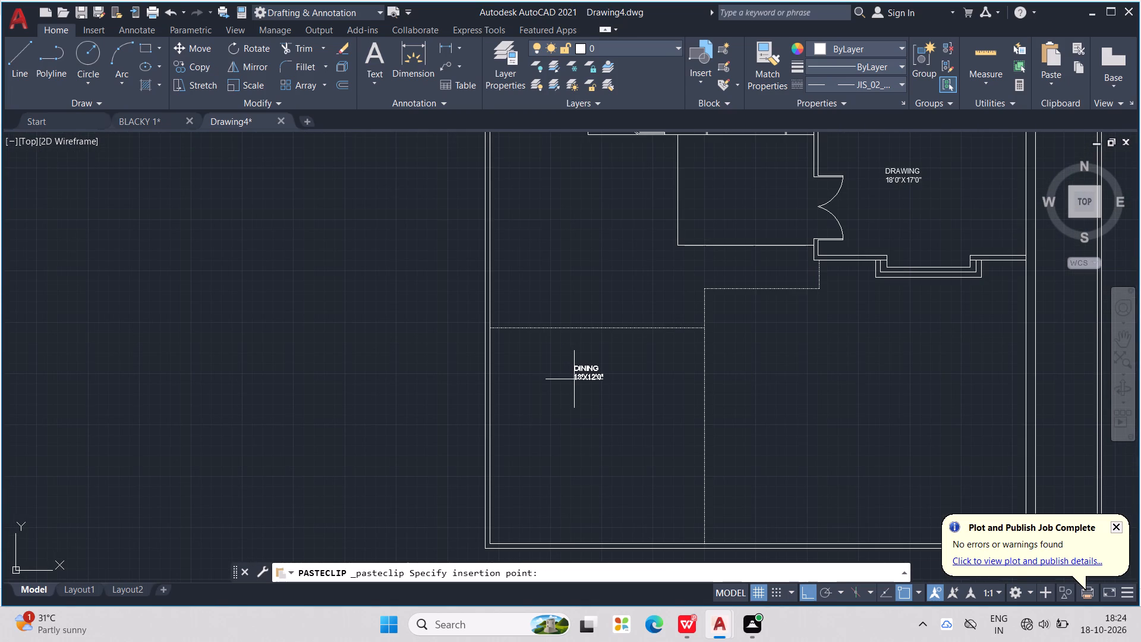
{"action": "left_click", "coordinate": [575, 373]}
Change the name line of the pasted DINING label in the southwest corner area to PORCH.
{"action": "scroll", "coordinate": [588, 369], "scroll_direction": "up", "scroll_amount": 2}
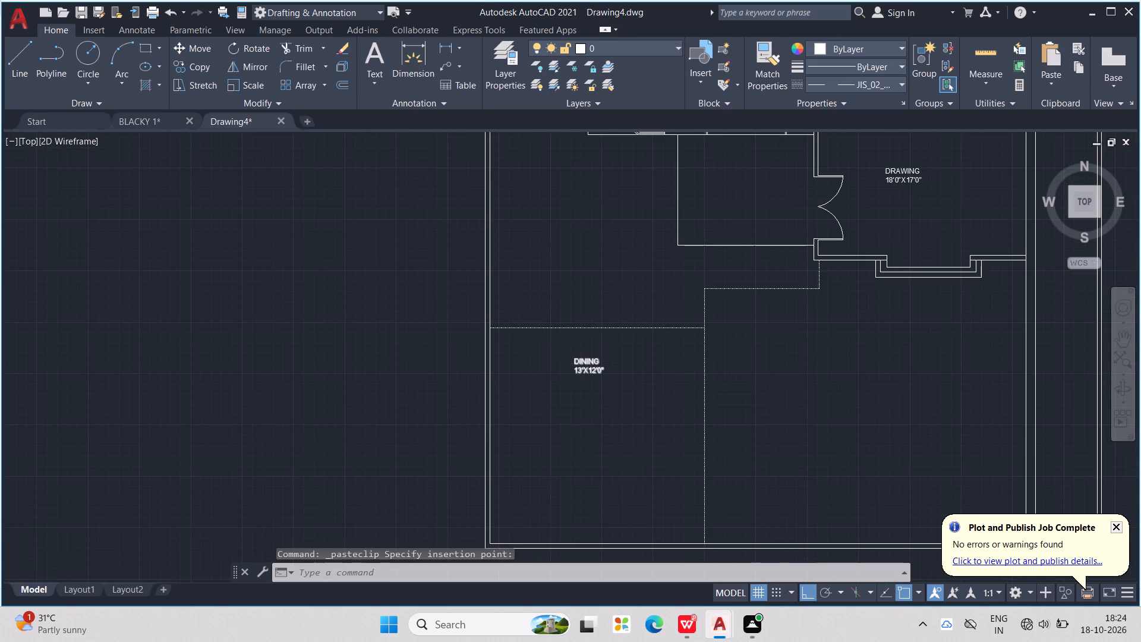
{"action": "double_click", "coordinate": [585, 352]}
{"action": "left_click_drag", "start_coordinate": [611, 349], "coordinate": [511, 345]}
{"action": "type", "text": "PO"}
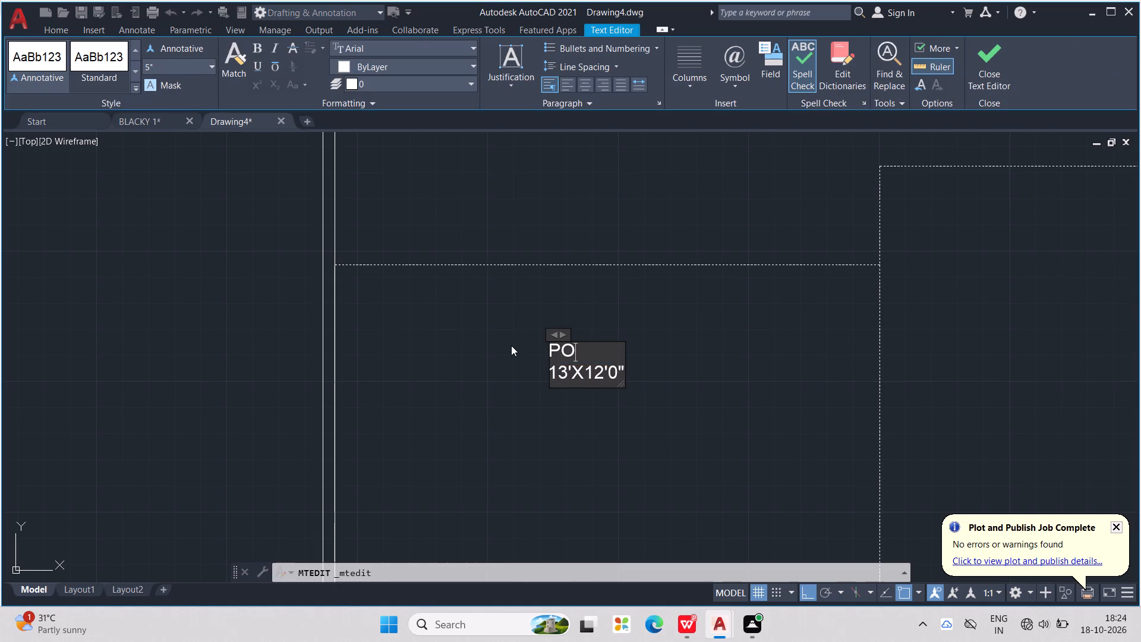
{"action": "type", "text": "RCJ"}
{"action": "key", "text": "BackSpace"}
{"action": "key", "text": "h"}
Replace the size line of the PORCH label with 20' WIDE and finish the text edit.
{"action": "scroll", "coordinate": [503, 349], "scroll_direction": "up", "scroll_amount": 2}
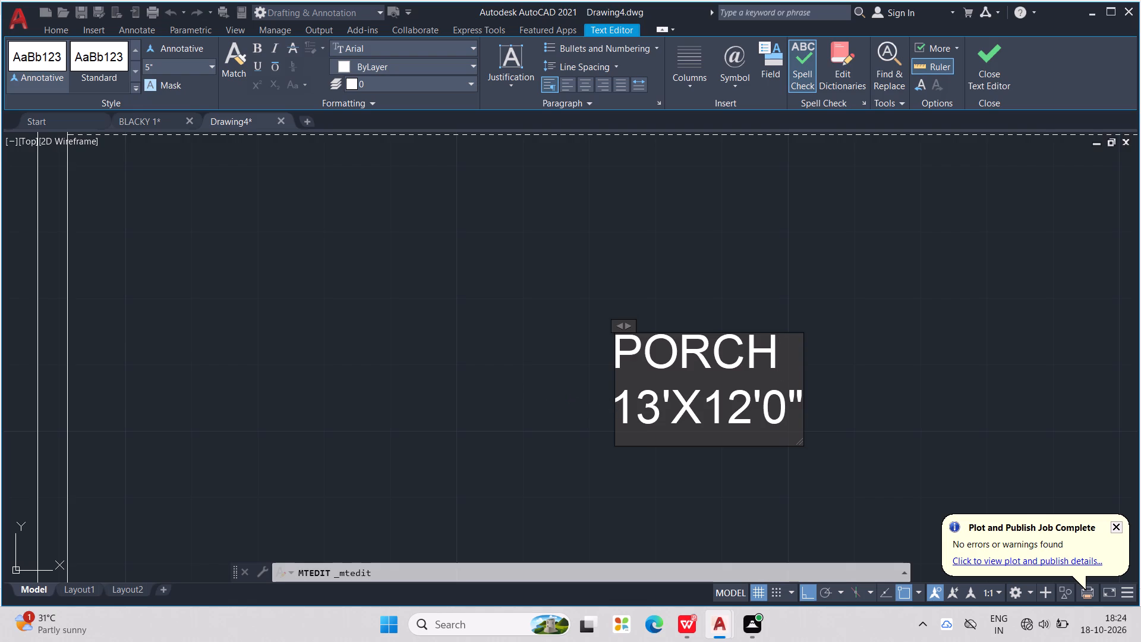
{"action": "left_click", "coordinate": [799, 404]}
{"action": "left_click_drag", "start_coordinate": [799, 404], "coordinate": [676, 413]}
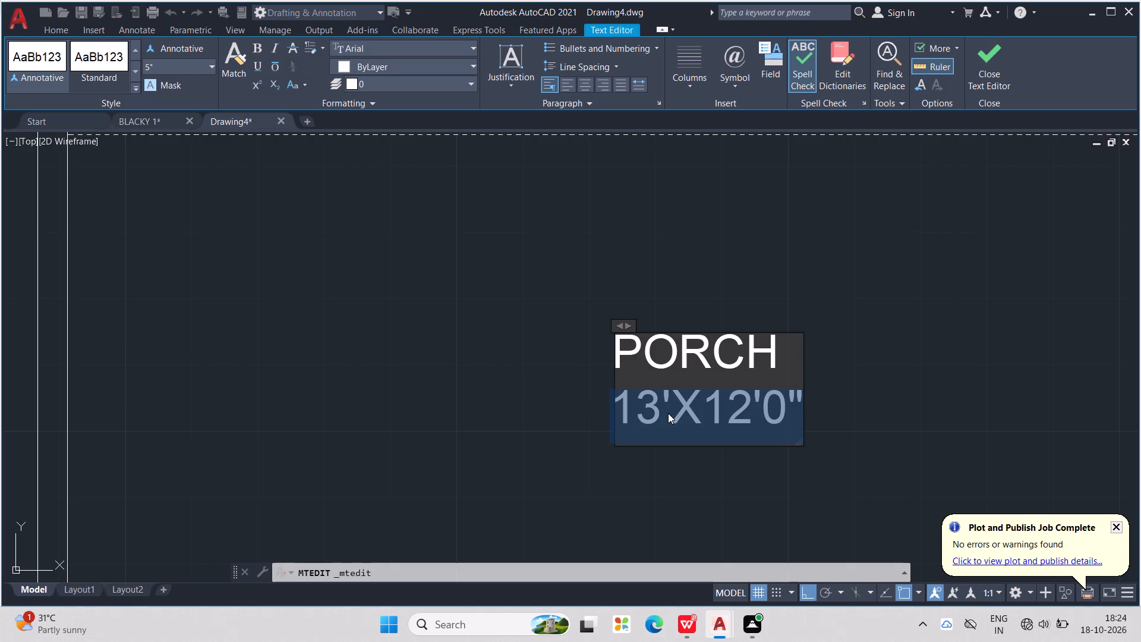
{"action": "type", "text": "20"}
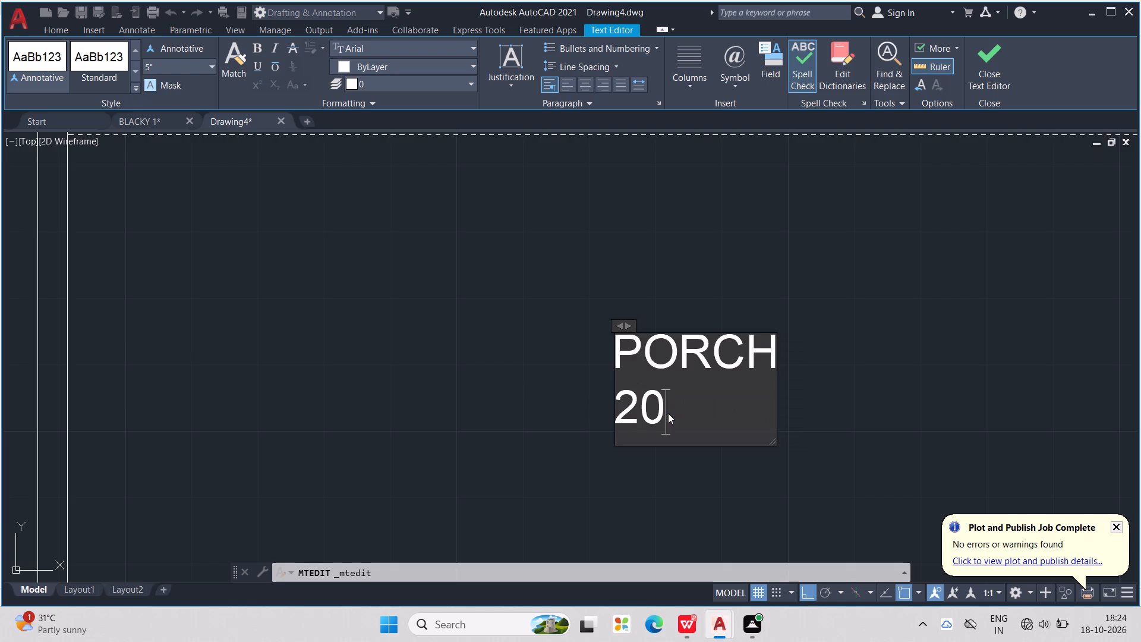
{"action": "key", "text": "apostrophe"}
{"action": "key", "text": "space"}
{"action": "type", "text": "WIDE"}
{"action": "left_click_drag", "start_coordinate": [496, 379], "coordinate": [502, 376]}
Paste the copied DINING label into the large open room directly south of the KITCHEN.
{"action": "scroll", "coordinate": [494, 369], "scroll_direction": "down", "scroll_amount": 1}
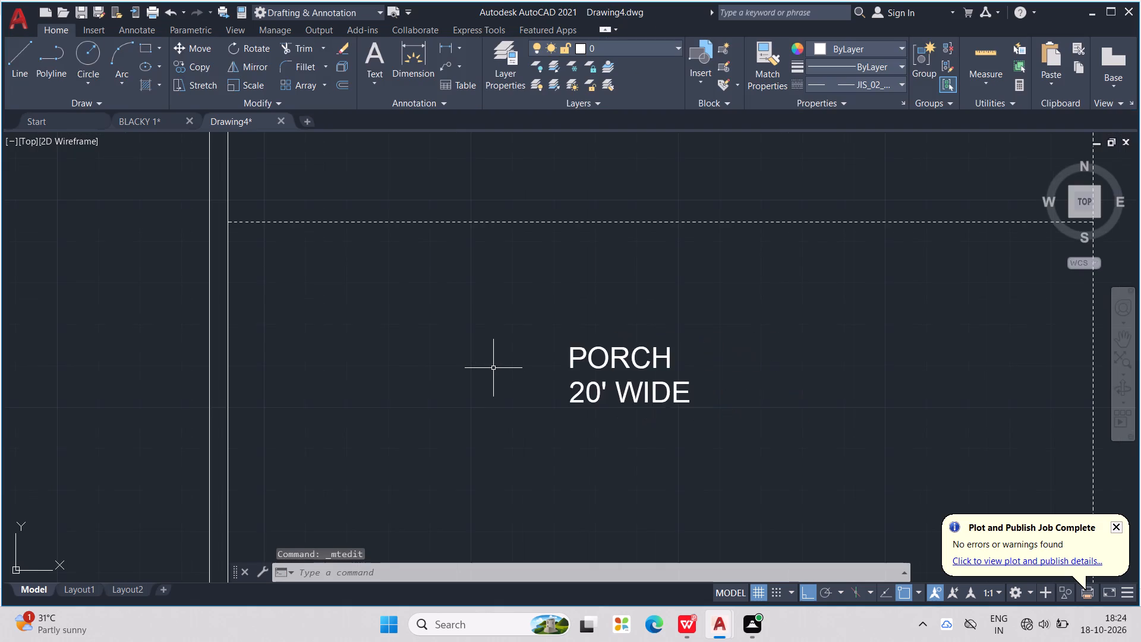
{"action": "scroll", "coordinate": [493, 368], "scroll_direction": "down", "scroll_amount": 2}
{"action": "middle_click_drag", "start_coordinate": [471, 386], "coordinate": [488, 500]}
{"action": "scroll", "coordinate": [488, 495], "scroll_direction": "down", "scroll_amount": 2}
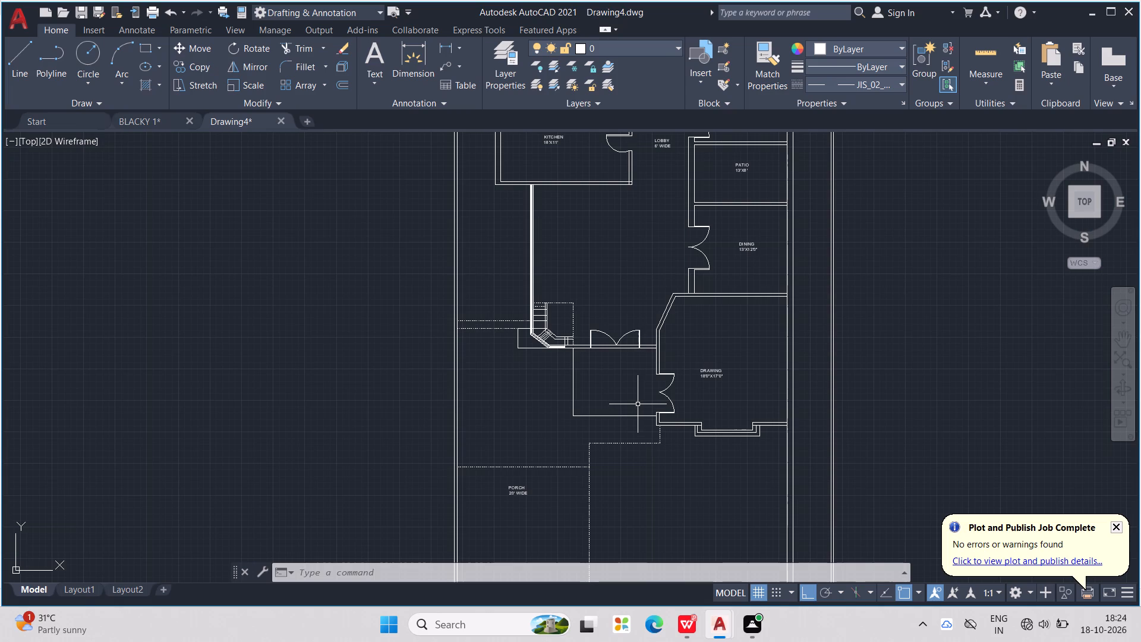
{"action": "middle_click_drag", "start_coordinate": [616, 378], "coordinate": [615, 380]}
{"action": "middle_click_drag", "start_coordinate": [615, 380], "coordinate": [661, 458]}
{"action": "scroll", "coordinate": [613, 429], "scroll_direction": "down", "scroll_amount": 1}
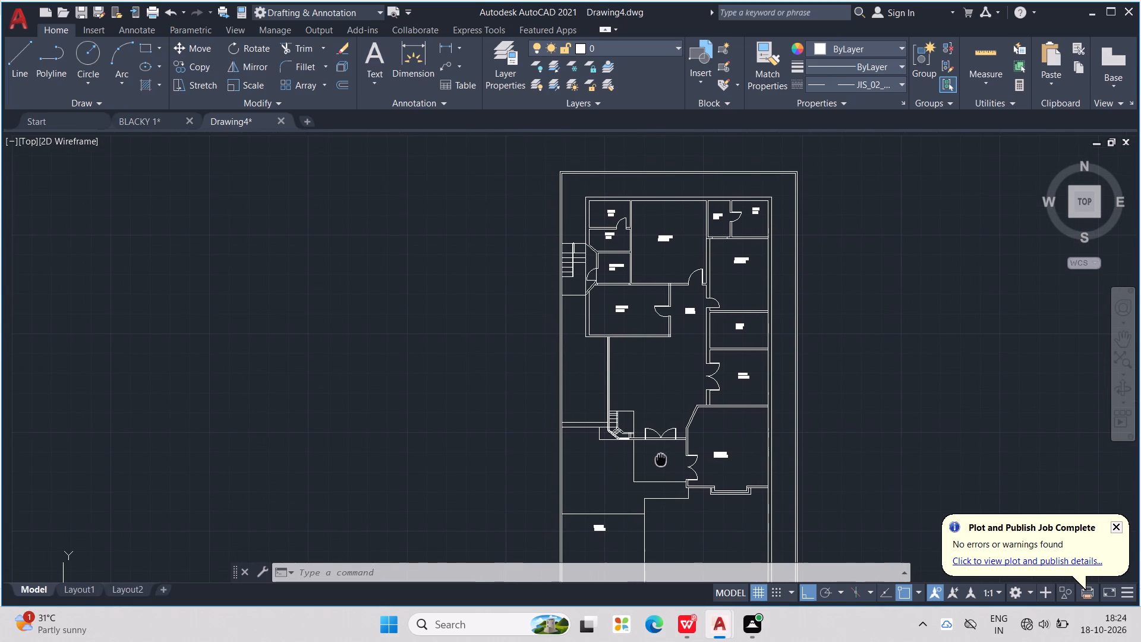
{"action": "middle_click_drag", "start_coordinate": [661, 458], "coordinate": [657, 454]}
{"action": "scroll", "coordinate": [624, 348], "scroll_direction": "up", "scroll_amount": 2}
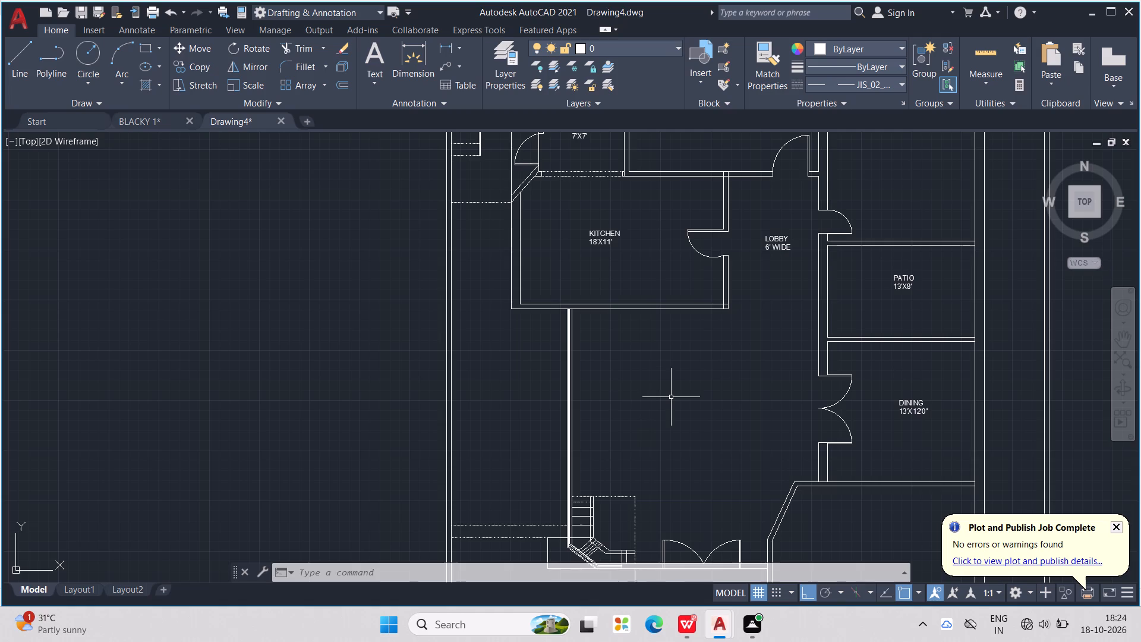
{"action": "key", "text": "ctrl+v"}
{"action": "scroll", "coordinate": [604, 383], "scroll_direction": "up", "scroll_amount": 1}
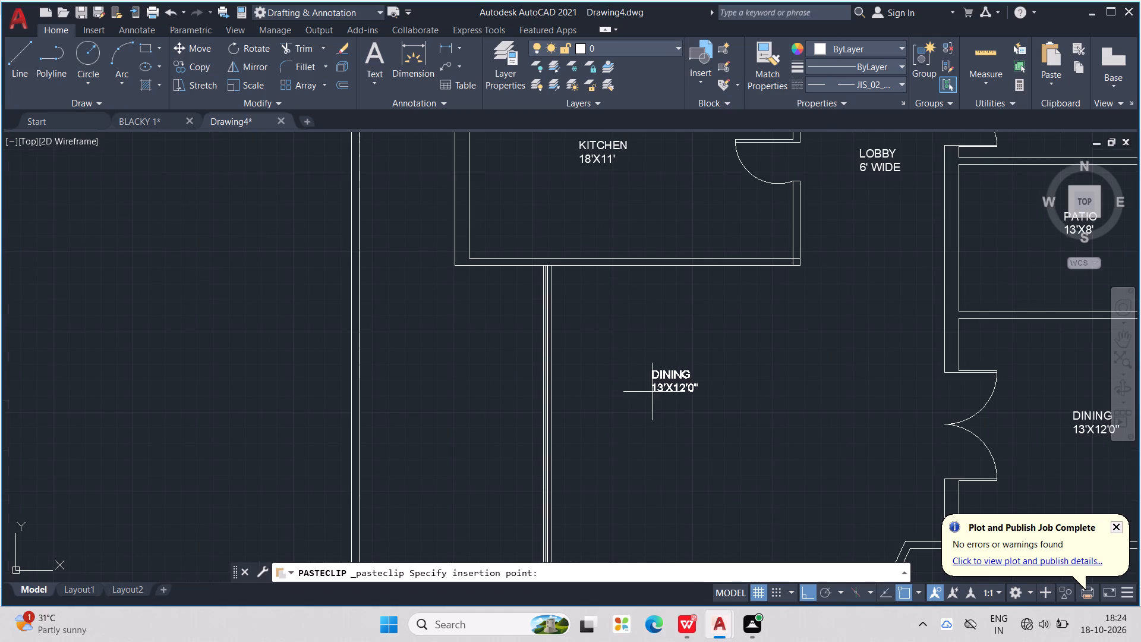
{"action": "left_click", "coordinate": [661, 402]}
Change the name line of the pasted DINING label south of the KITCHEN to TV LOUNGE.
{"action": "double_click", "coordinate": [685, 385]}
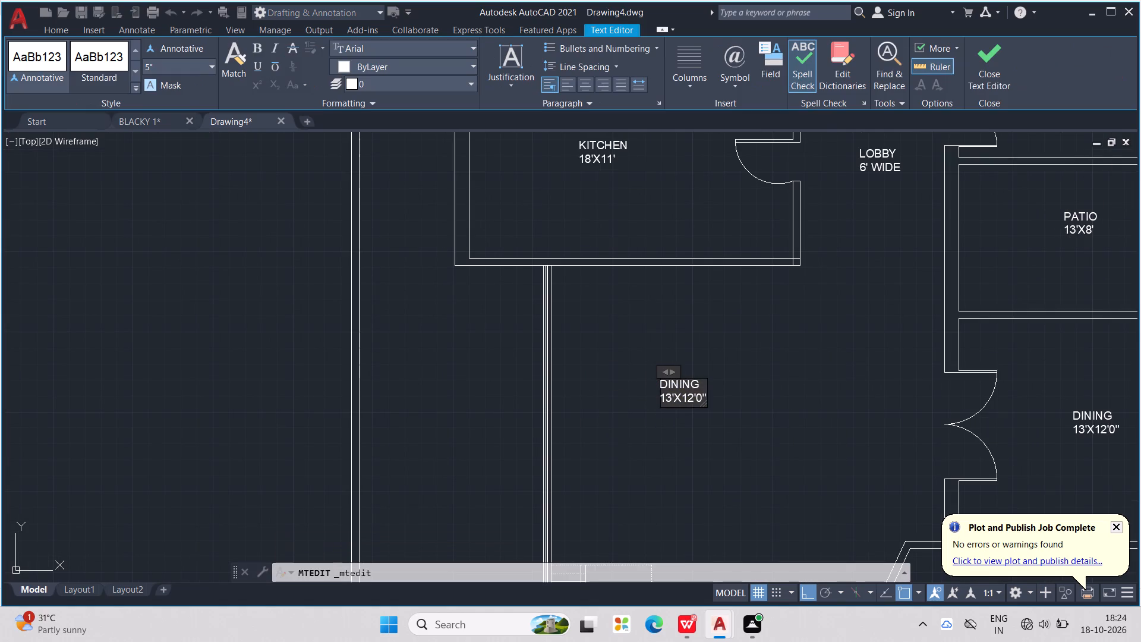
{"action": "scroll", "coordinate": [696, 390], "scroll_direction": "up", "scroll_amount": 2}
{"action": "left_click_drag", "start_coordinate": [695, 376], "coordinate": [622, 374]}
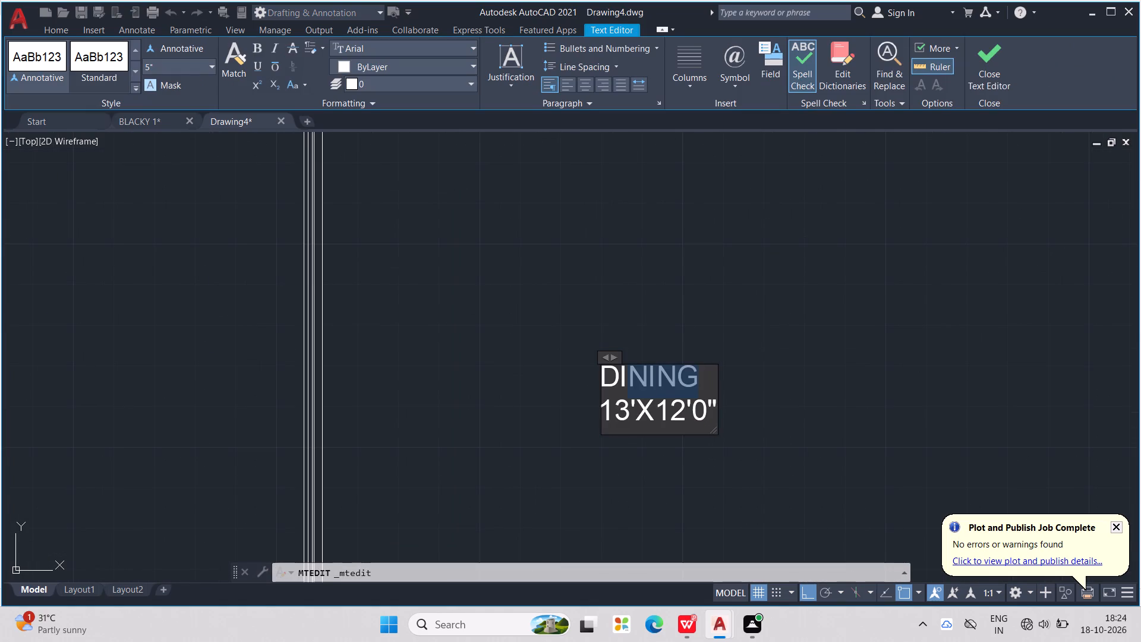
{"action": "left_click_drag", "start_coordinate": [622, 374], "coordinate": [568, 376]}
{"action": "type", "text": "TV"}
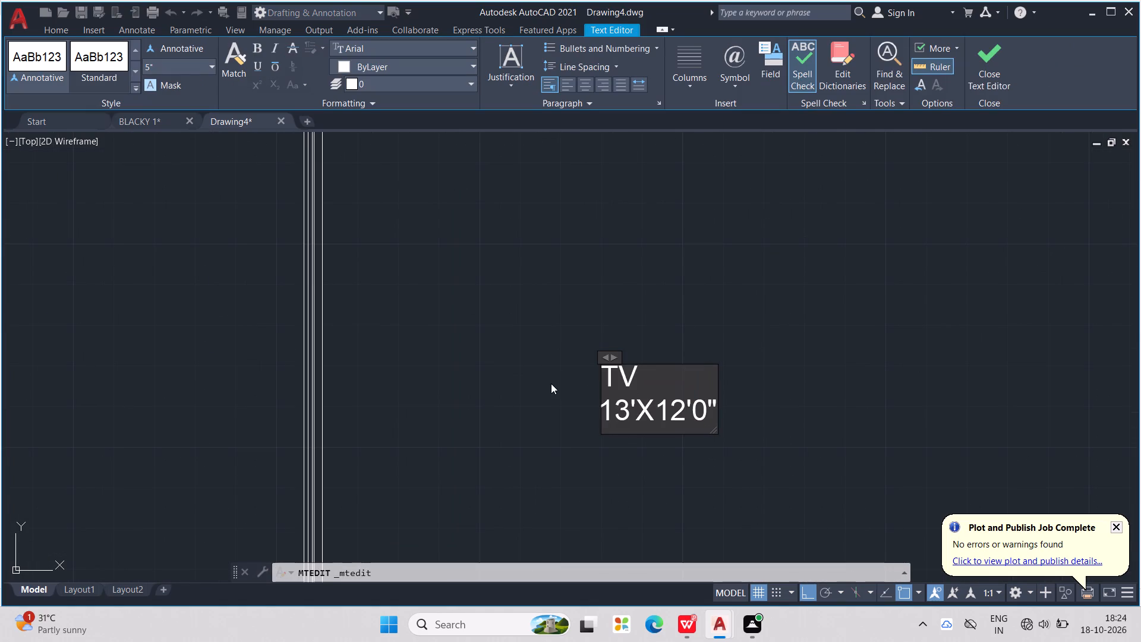
{"action": "key", "text": "space"}
{"action": "type", "text": "LOU"}
{"action": "type", "text": "NGE"}
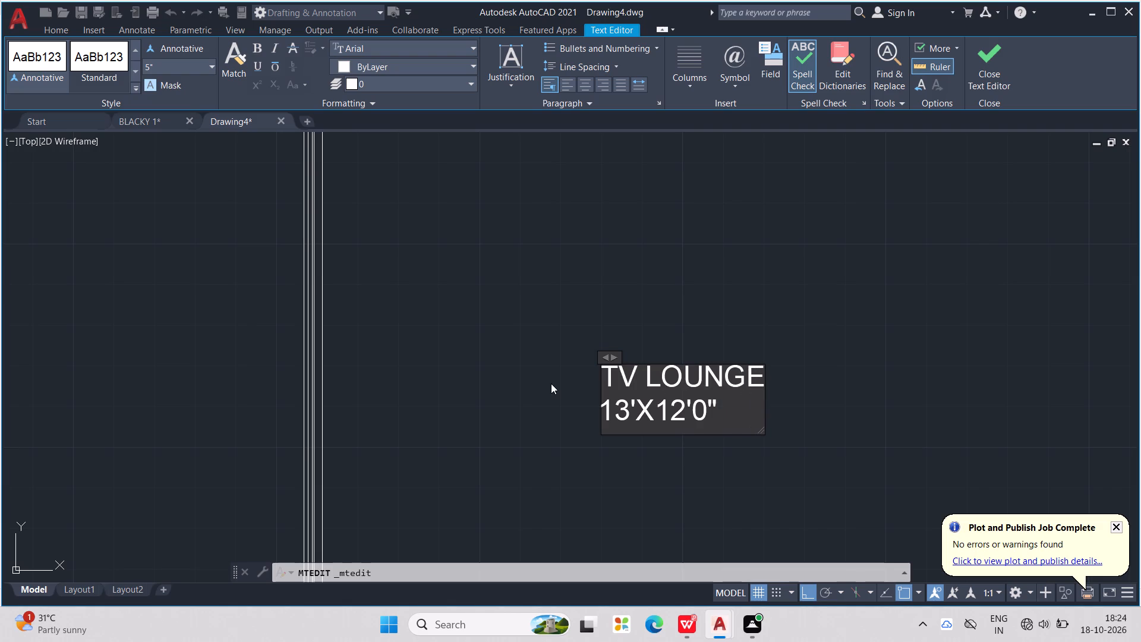
Change the first dimension in the TV LOUNGE label's size line to 20'0".
{"action": "left_click", "coordinate": [625, 405]}
{"action": "left_click_drag", "start_coordinate": [630, 412], "coordinate": [572, 423]}
{"action": "type", "text": "20'"}
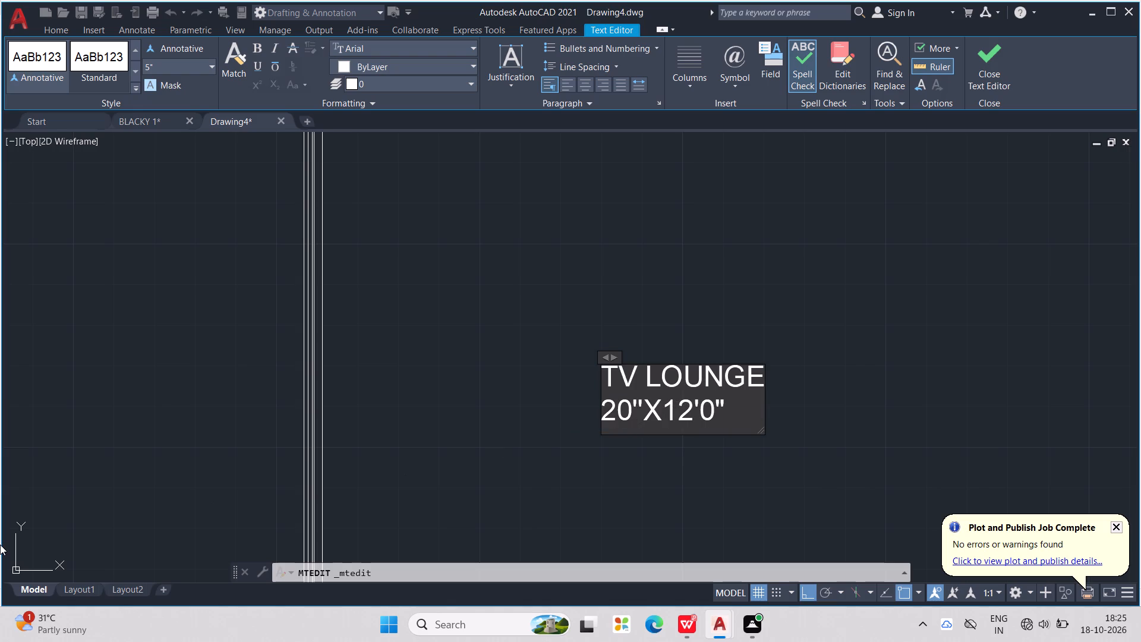
{"action": "key", "text": "BackSpace"}
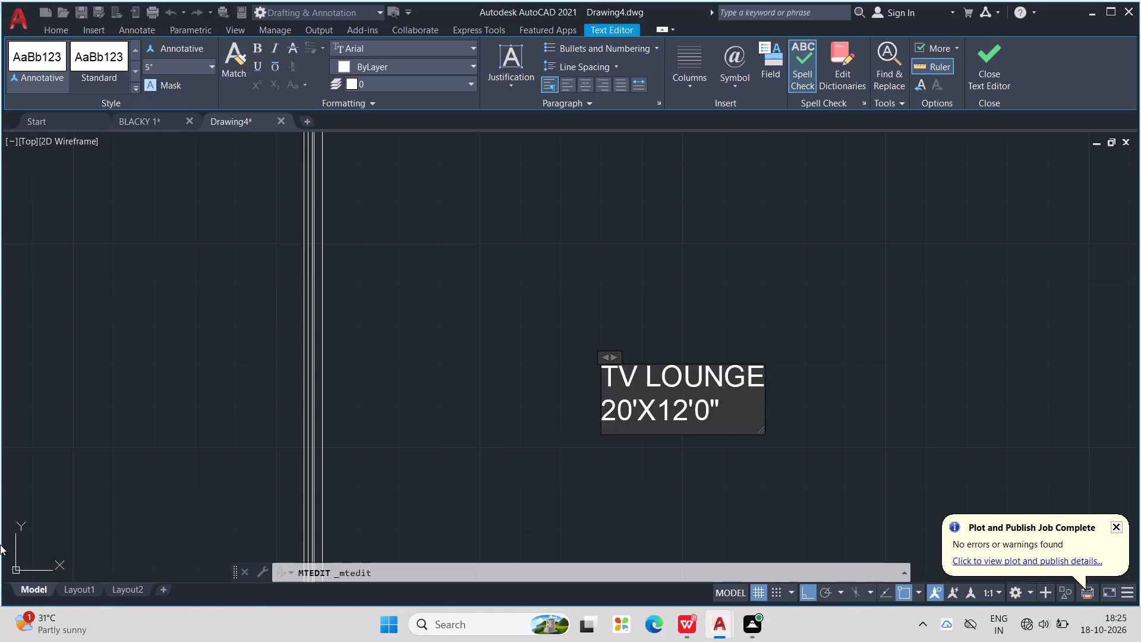
{"action": "key", "text": "Right"}
{"action": "type", "text": "0\""}
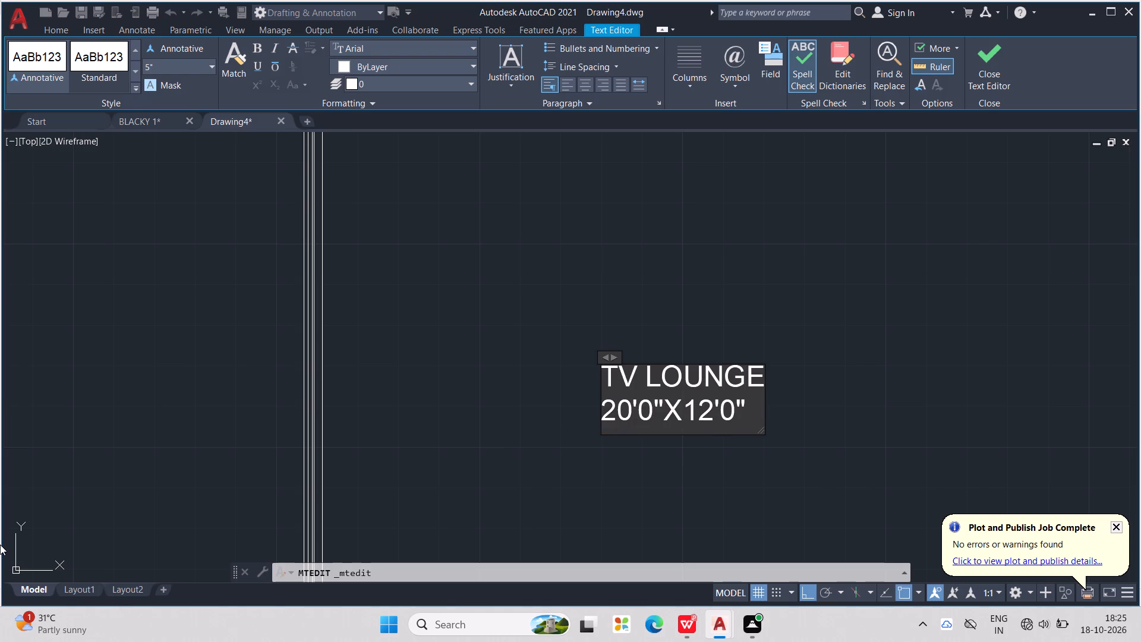
Change the second dimension in the TV LOUNGE label's size line to 21'7" and finish the text edit.
{"action": "key", "text": "Right"}
{"action": "key", "text": "Right"}
{"action": "key", "text": "Right"}
{"action": "type", "text": "\\\\\\"}
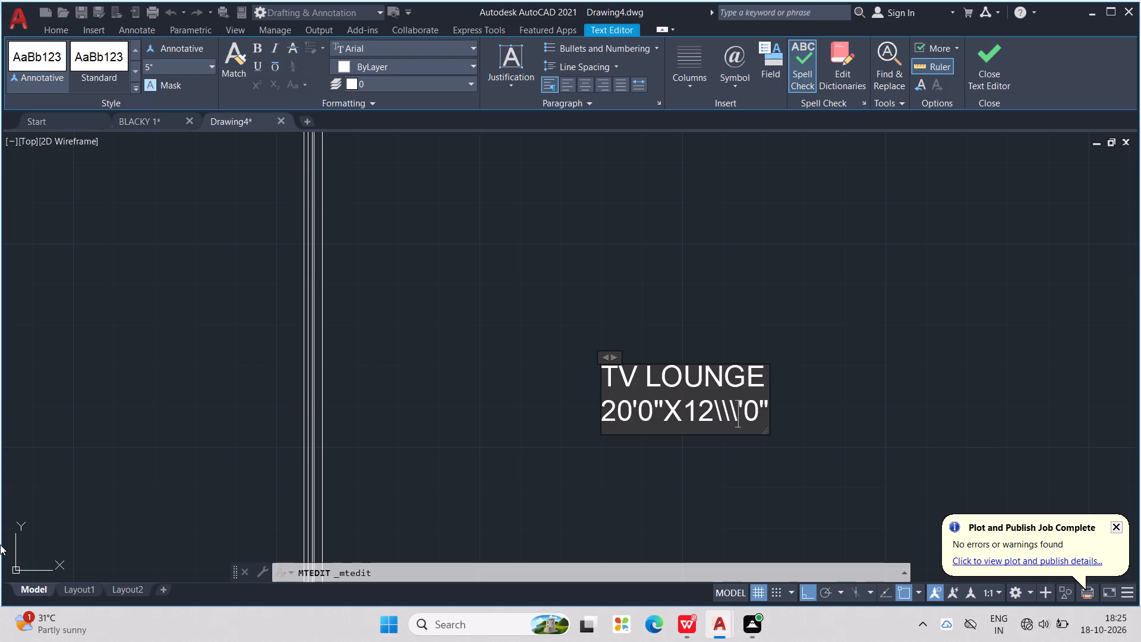
{"action": "key", "text": "BackSpace"}
{"action": "key", "text": "BackSpace"}
{"action": "key", "text": "BackSpace"}
{"action": "key", "text": "BackSpace"}
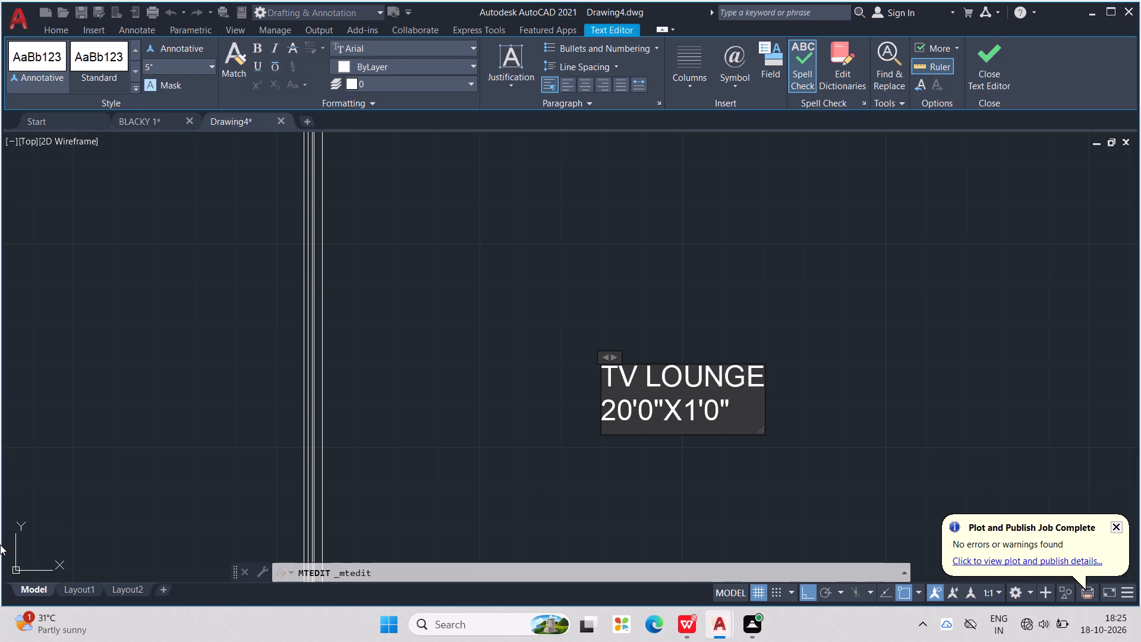
{"action": "key", "text": "BackSpace"}
{"action": "type", "text": "21"}
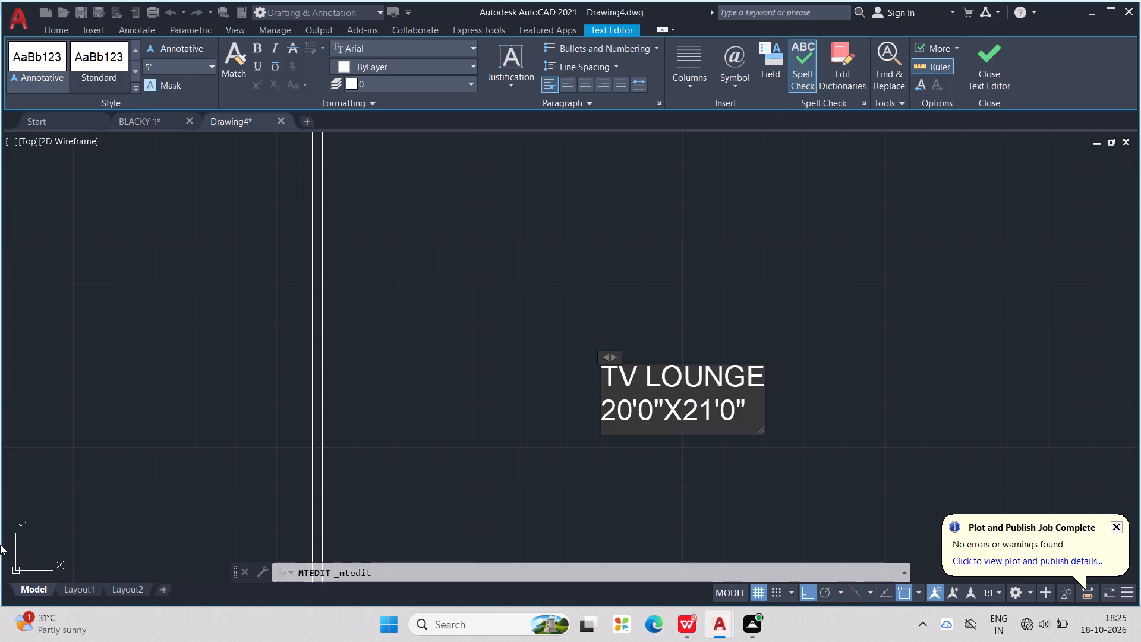
{"action": "key", "text": "Right"}
{"action": "key", "text": "Right"}
{"action": "key", "text": "BackSpace"}
{"action": "key", "text": "7"}
{"action": "left_click", "coordinate": [508, 273]}
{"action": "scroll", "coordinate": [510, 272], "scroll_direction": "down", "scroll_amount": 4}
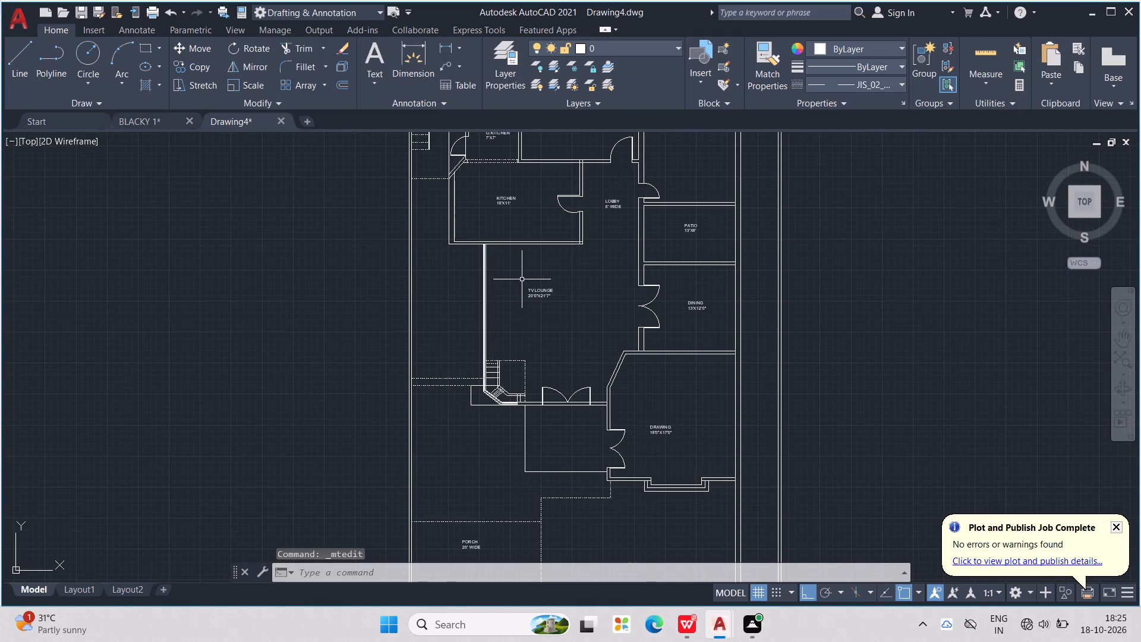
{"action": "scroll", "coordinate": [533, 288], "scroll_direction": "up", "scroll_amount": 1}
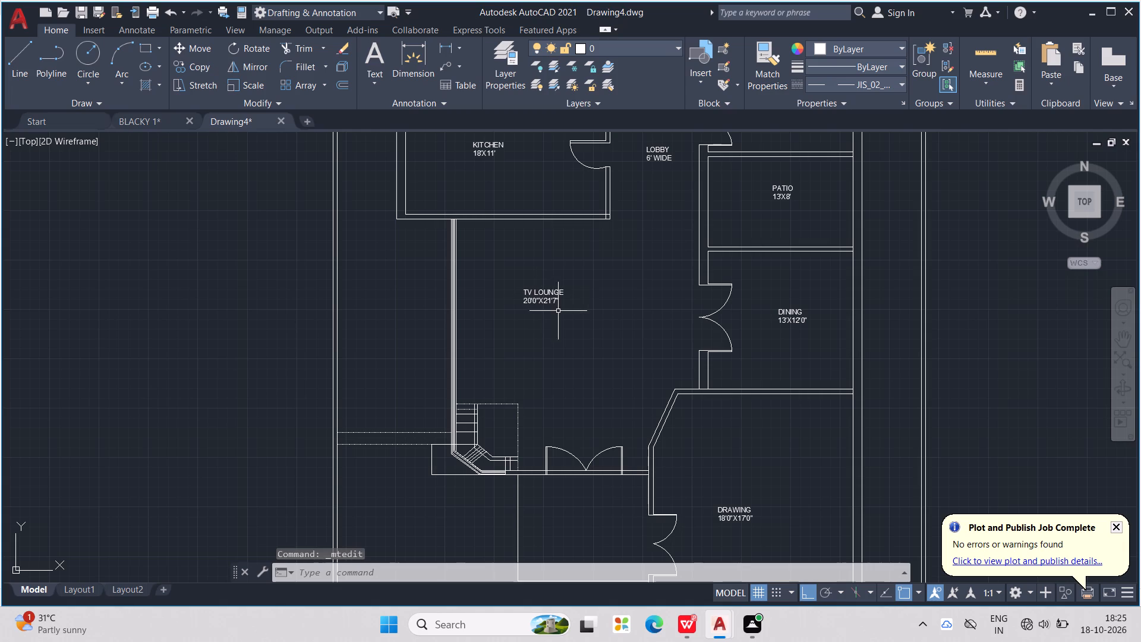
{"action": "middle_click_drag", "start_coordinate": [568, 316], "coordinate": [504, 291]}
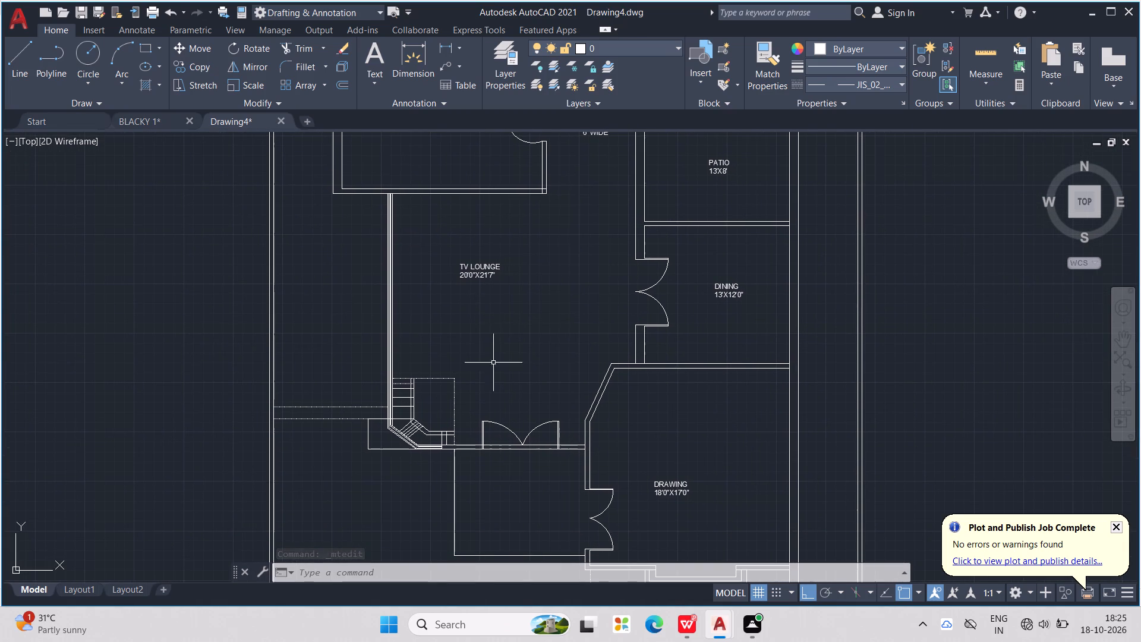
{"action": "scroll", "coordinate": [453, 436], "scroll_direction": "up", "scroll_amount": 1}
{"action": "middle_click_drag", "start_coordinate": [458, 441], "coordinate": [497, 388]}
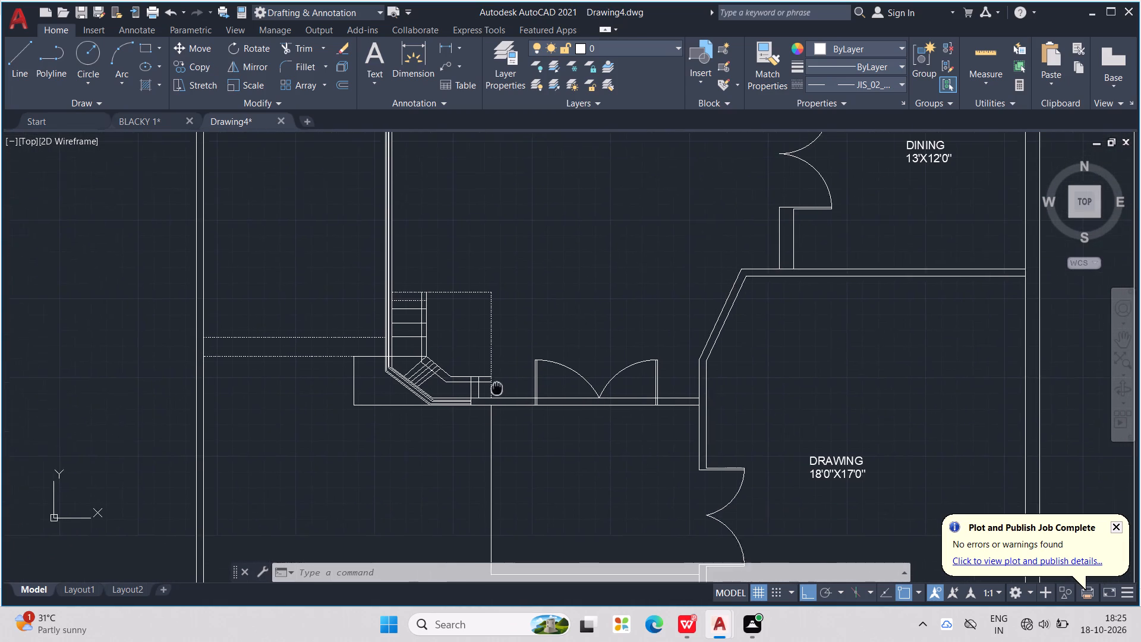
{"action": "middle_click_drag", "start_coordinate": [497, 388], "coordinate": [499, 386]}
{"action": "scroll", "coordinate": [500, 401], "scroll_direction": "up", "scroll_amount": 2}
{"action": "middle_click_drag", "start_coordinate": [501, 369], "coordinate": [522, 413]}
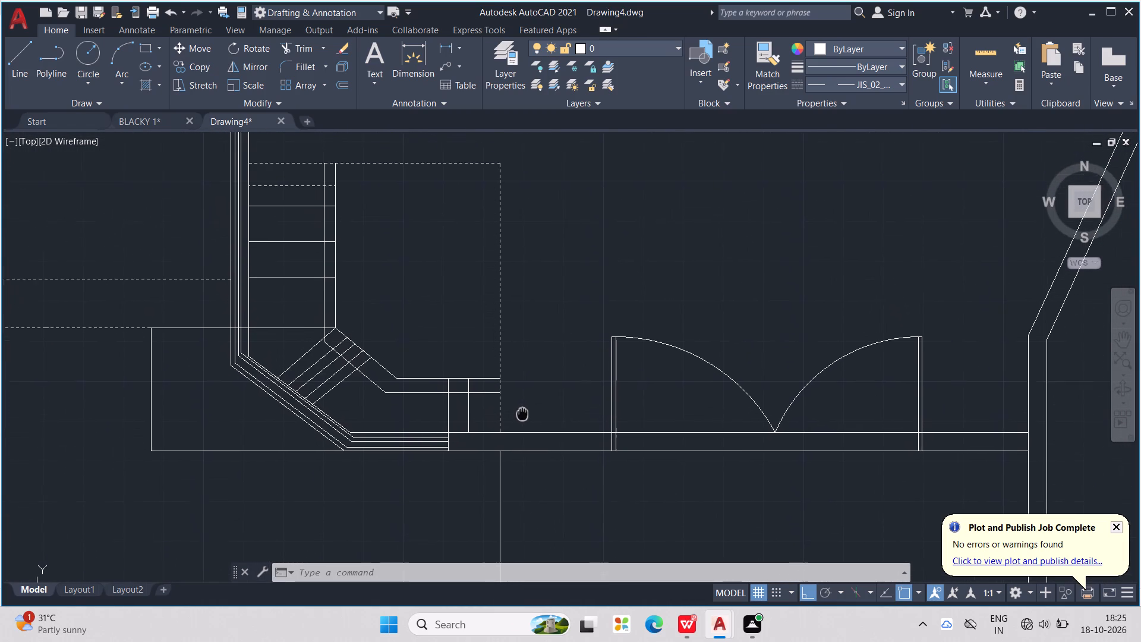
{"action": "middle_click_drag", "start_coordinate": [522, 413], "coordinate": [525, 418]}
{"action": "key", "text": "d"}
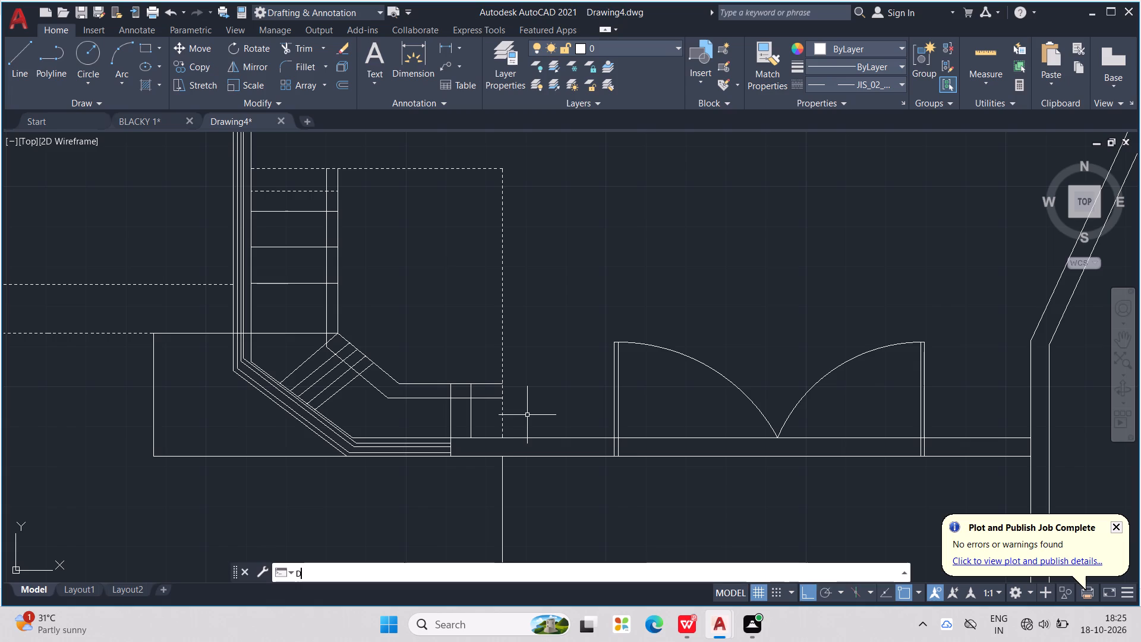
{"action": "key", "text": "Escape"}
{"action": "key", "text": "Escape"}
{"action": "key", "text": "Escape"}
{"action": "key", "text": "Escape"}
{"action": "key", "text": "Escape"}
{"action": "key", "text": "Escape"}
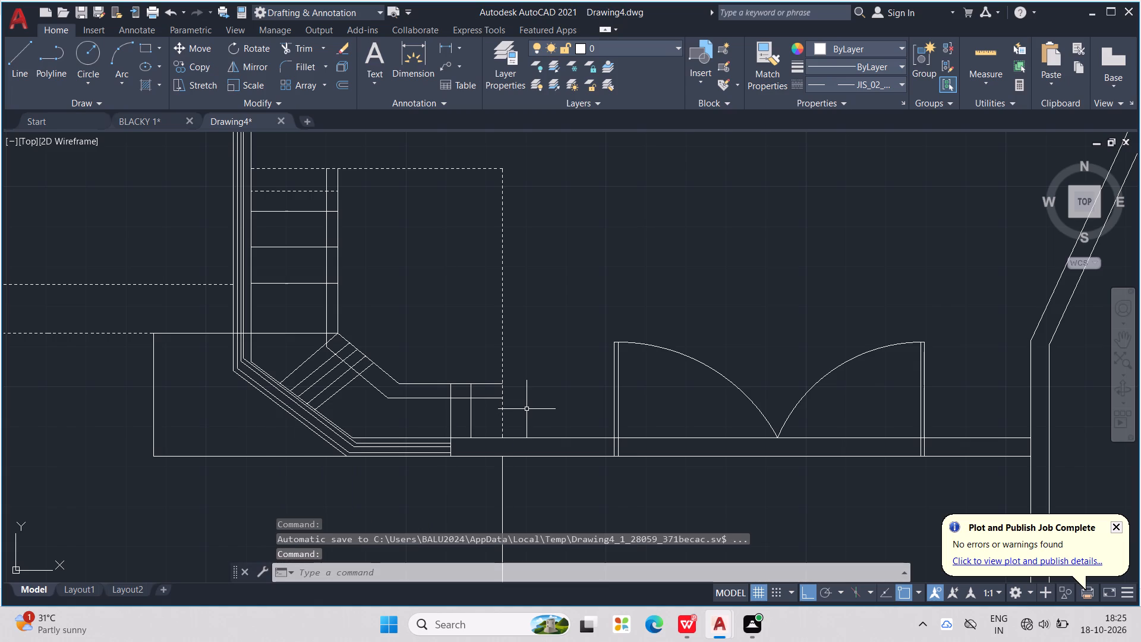
Add the multiline text UP with a 6" text height at the foot of the staircase in the TV LOUNGE.
{"action": "key", "text": "t"}
{"action": "key", "text": "Return"}
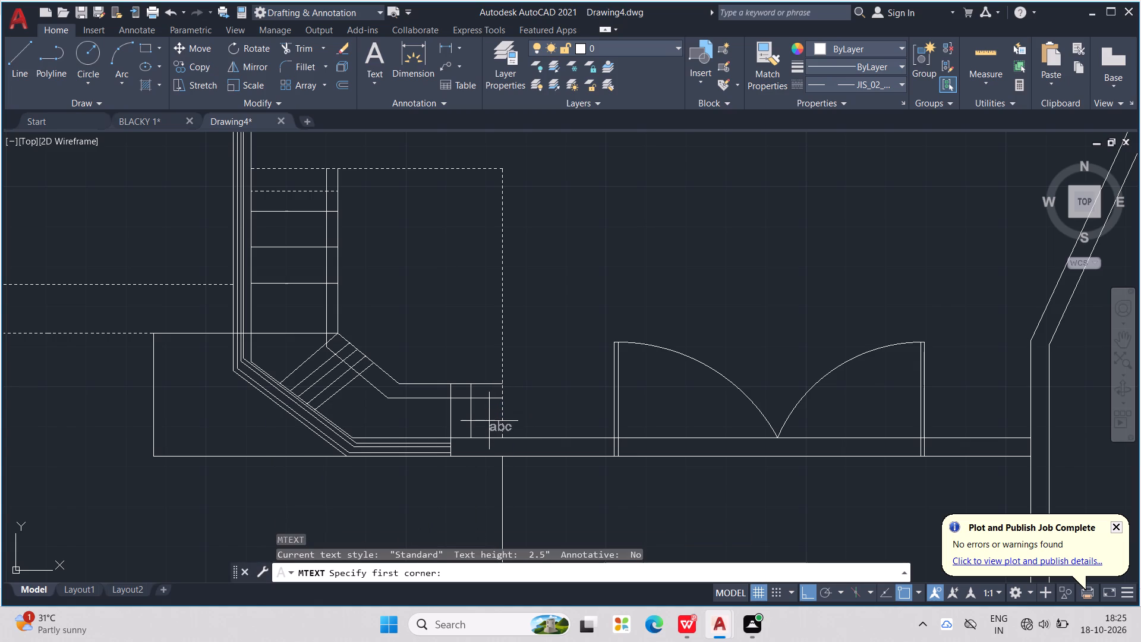
{"action": "scroll", "coordinate": [482, 416], "scroll_direction": "up", "scroll_amount": 1}
{"action": "left_click", "coordinate": [486, 406]}
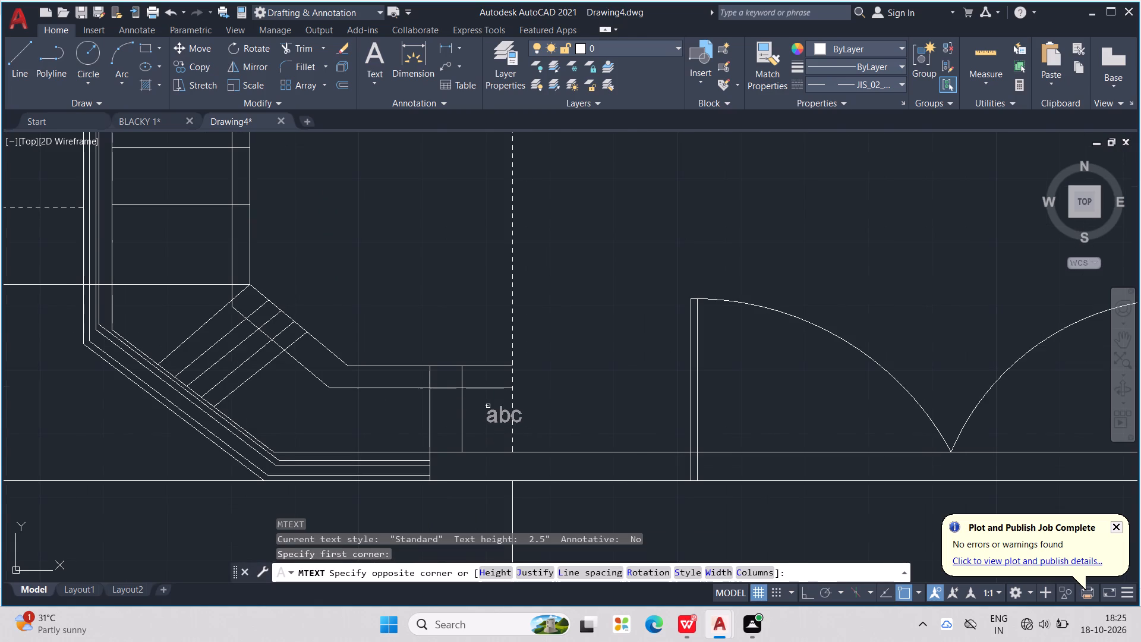
{"action": "double_click", "coordinate": [501, 415]}
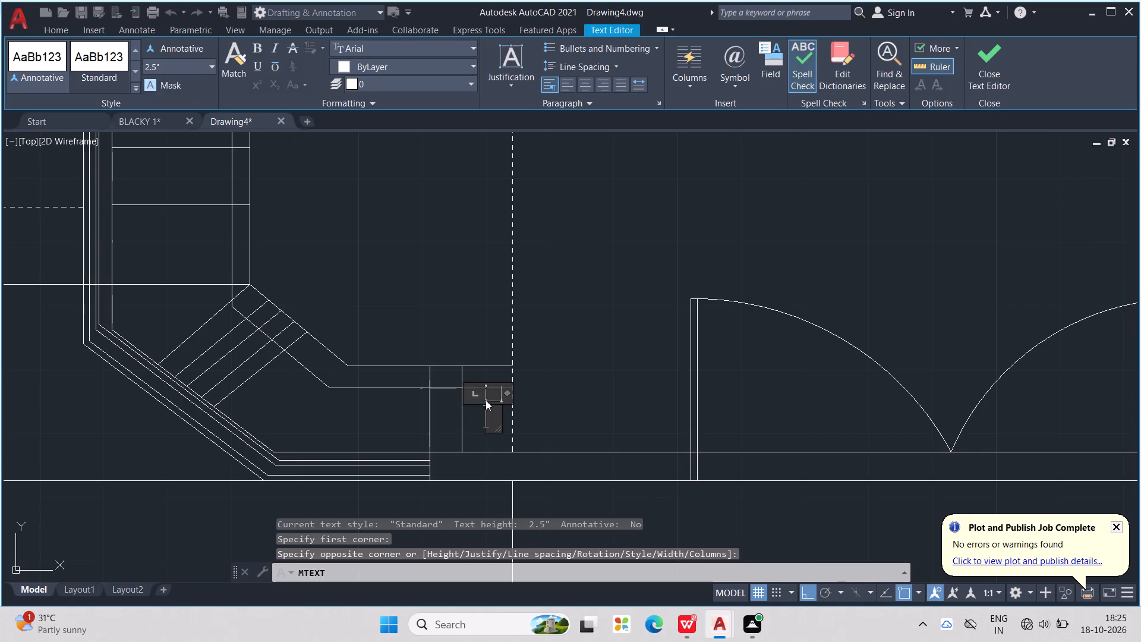
{"action": "left_click", "coordinate": [200, 62]}
{"action": "left_click", "coordinate": [209, 63]}
{"action": "left_click", "coordinate": [189, 99]}
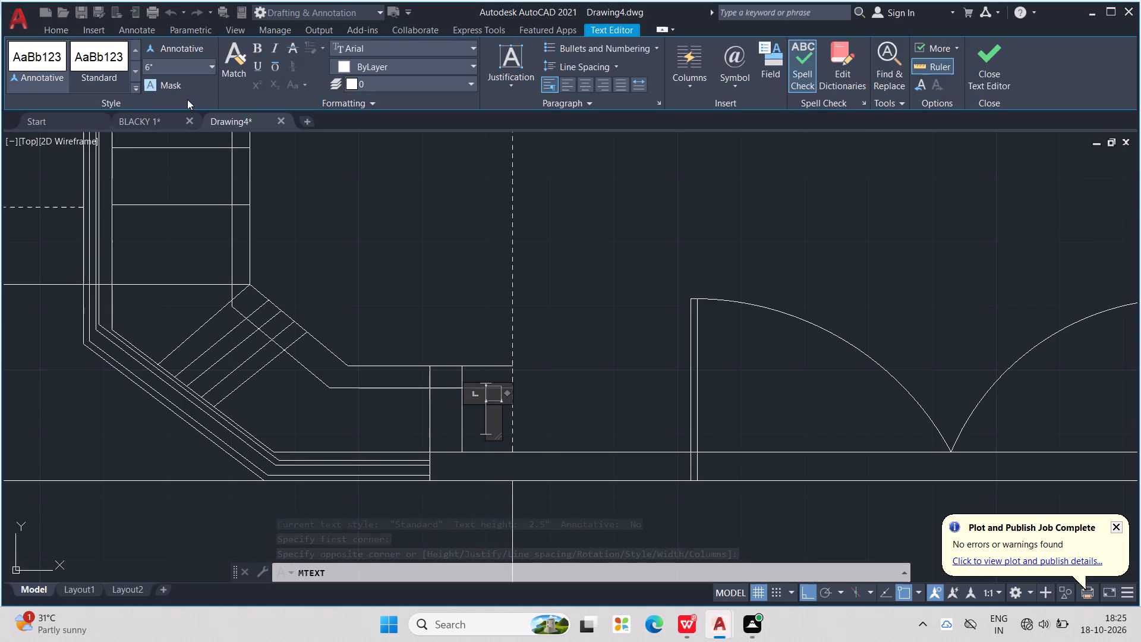
{"action": "type", "text": "UP"}
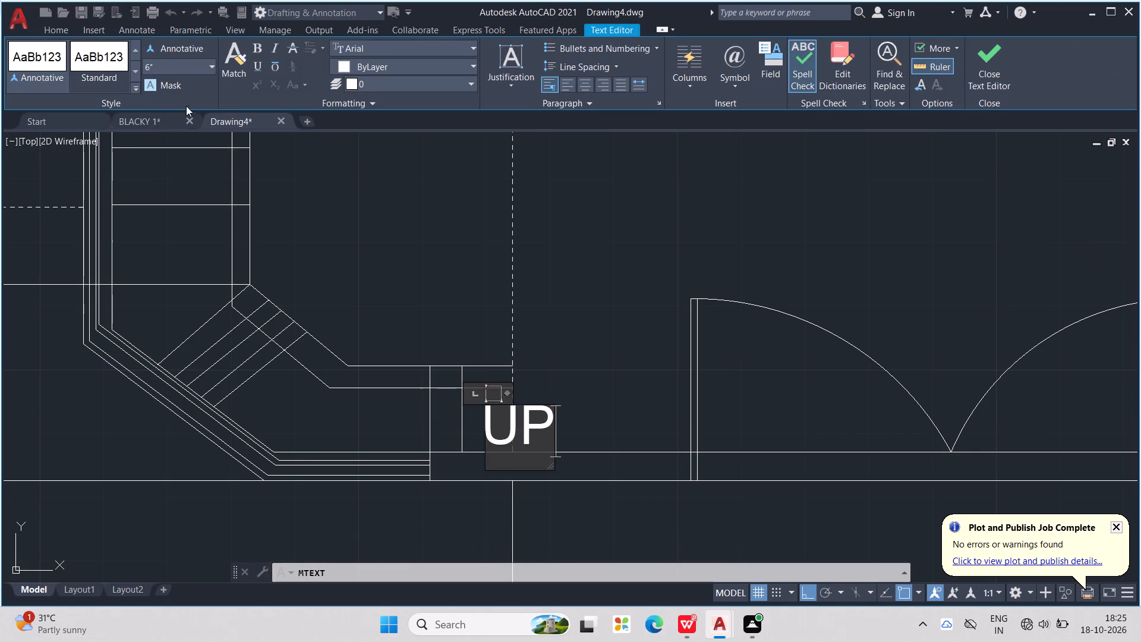
{"action": "left_click", "coordinate": [437, 177]}
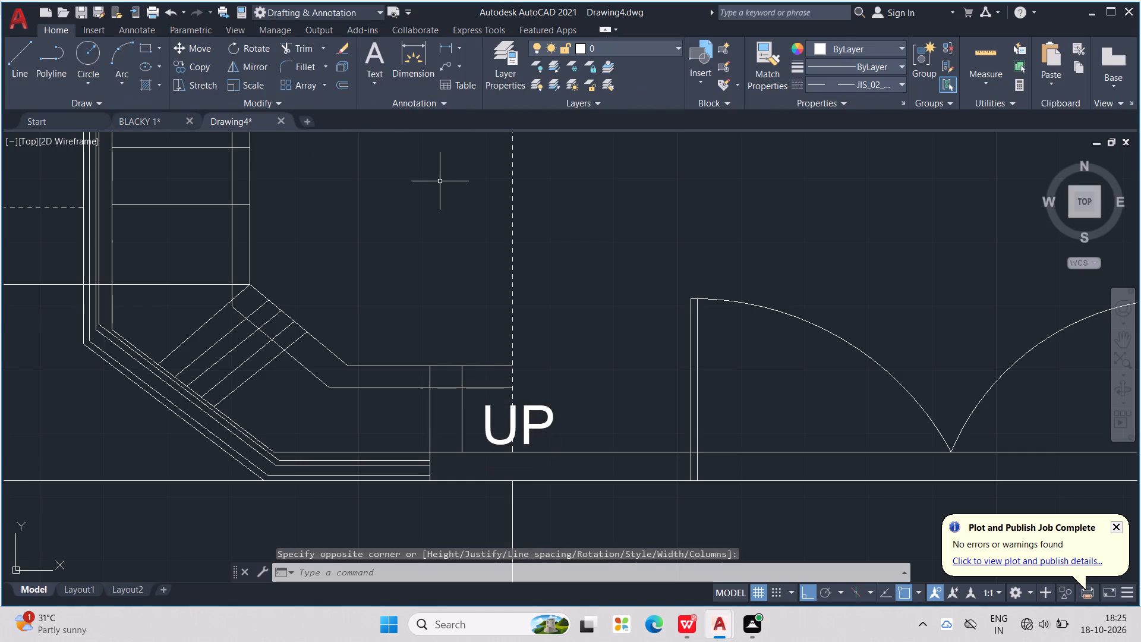
Move the UP text slightly north so it sits beside the first stair tread.
{"action": "left_click", "coordinate": [512, 420]}
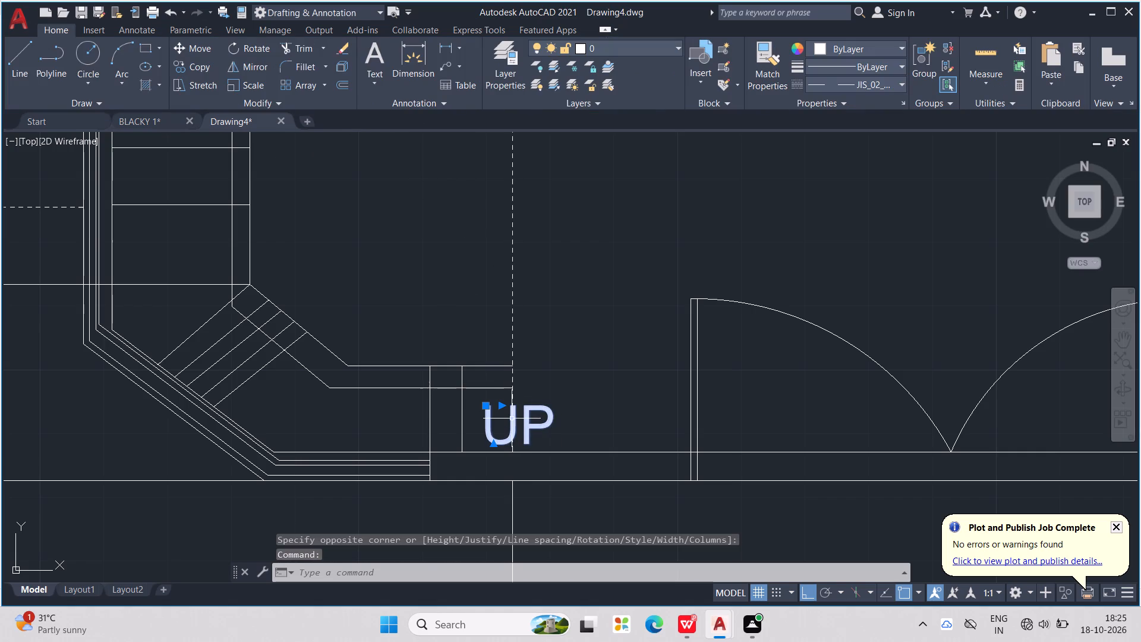
{"action": "left_click_drag", "start_coordinate": [515, 440], "coordinate": [518, 425]}
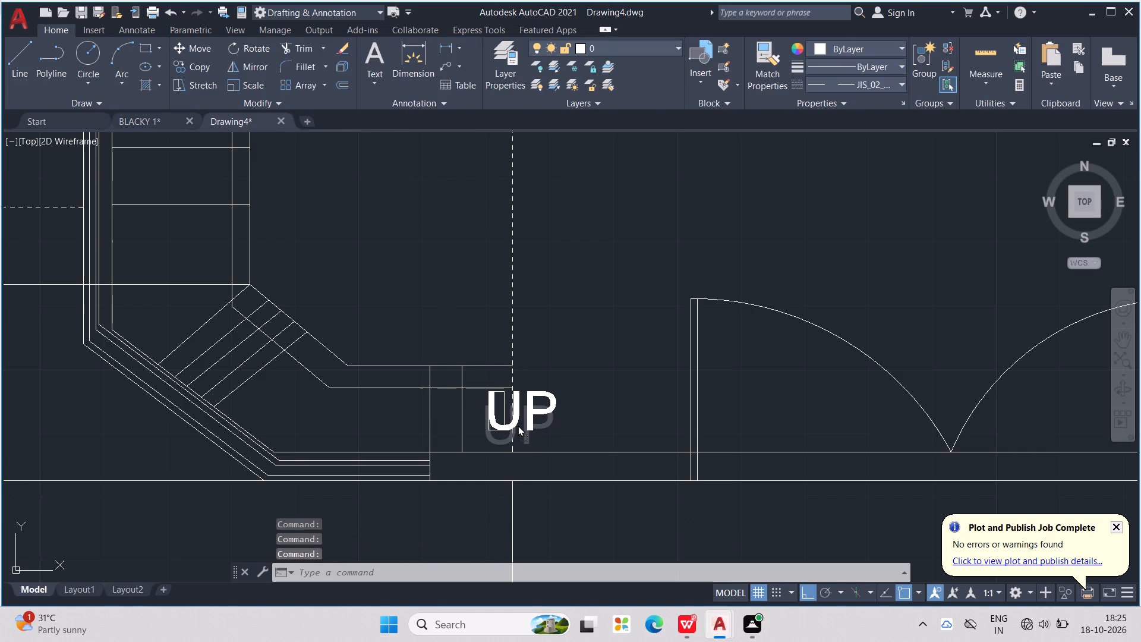
{"action": "left_click_drag", "start_coordinate": [518, 425], "coordinate": [518, 433]}
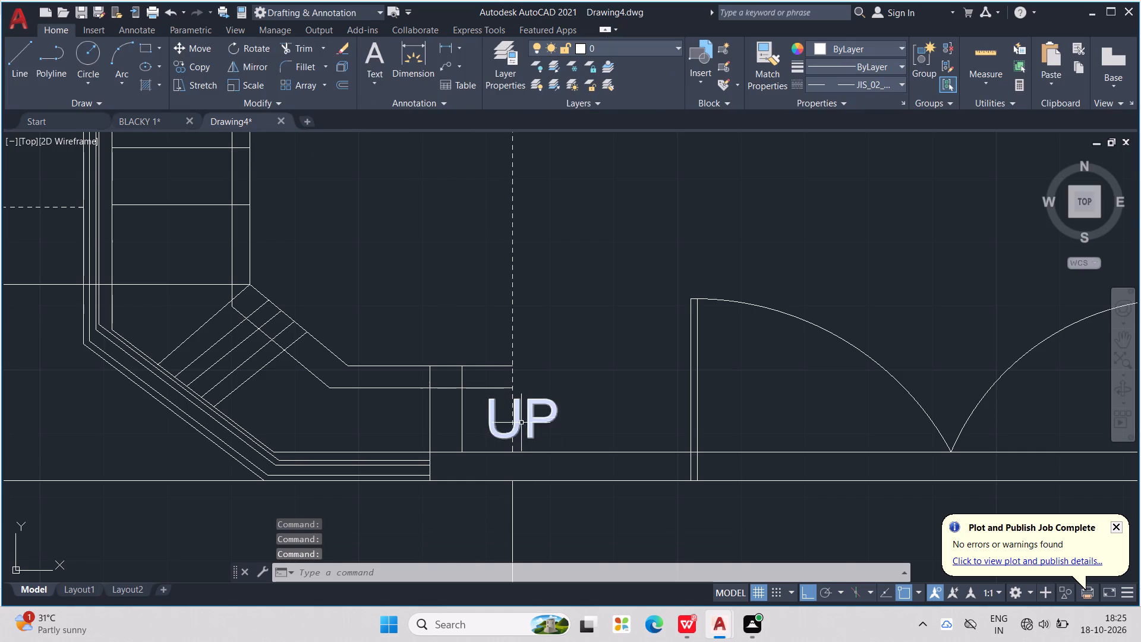
Copy the UP text and paste it just south of the double entrance door of the TV LOUNGE.
{"action": "scroll", "coordinate": [534, 405], "scroll_direction": "down", "scroll_amount": 3}
{"action": "left_click", "coordinate": [534, 409]}
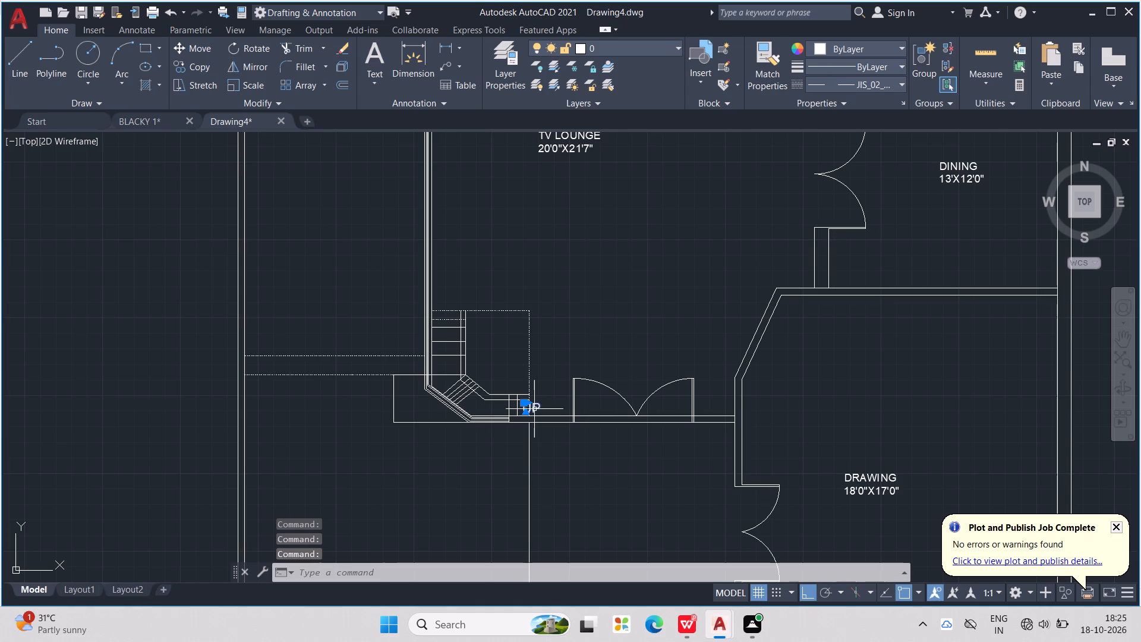
{"action": "key", "text": "ctrl+c"}
{"action": "key", "text": "ctrl+v"}
{"action": "scroll", "coordinate": [610, 431], "scroll_direction": "up", "scroll_amount": 2}
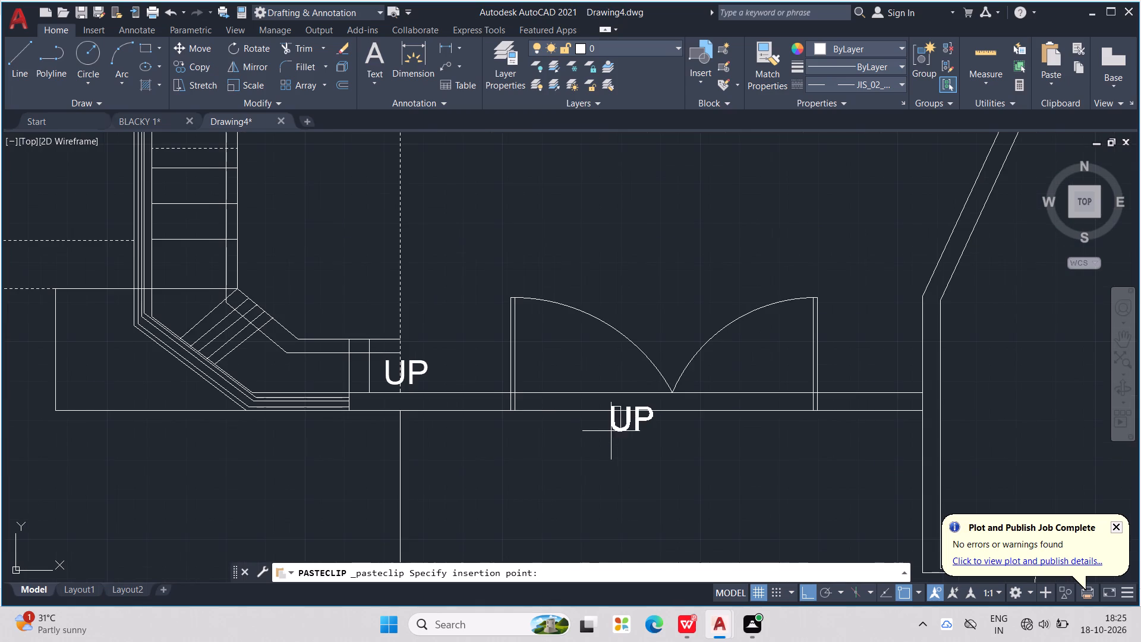
{"action": "left_click", "coordinate": [654, 443]}
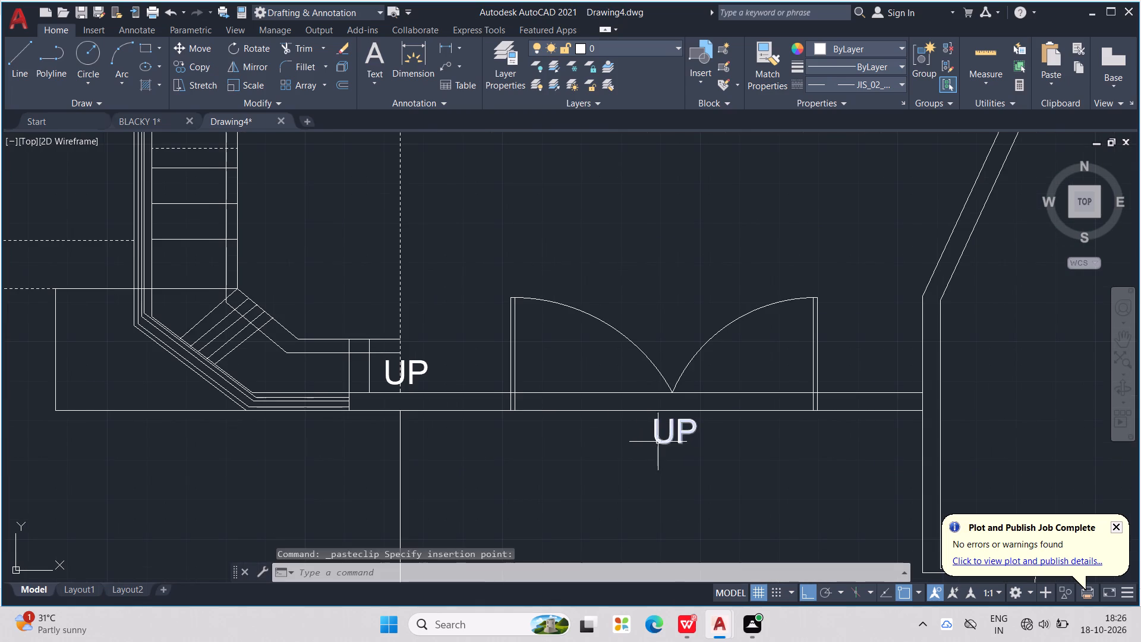
Replace the pasted UP text below the double door with ENT and finish the text edit.
{"action": "double_click", "coordinate": [658, 442]}
{"action": "scroll", "coordinate": [672, 439], "scroll_direction": "up", "scroll_amount": 2}
{"action": "left_click", "coordinate": [711, 430]}
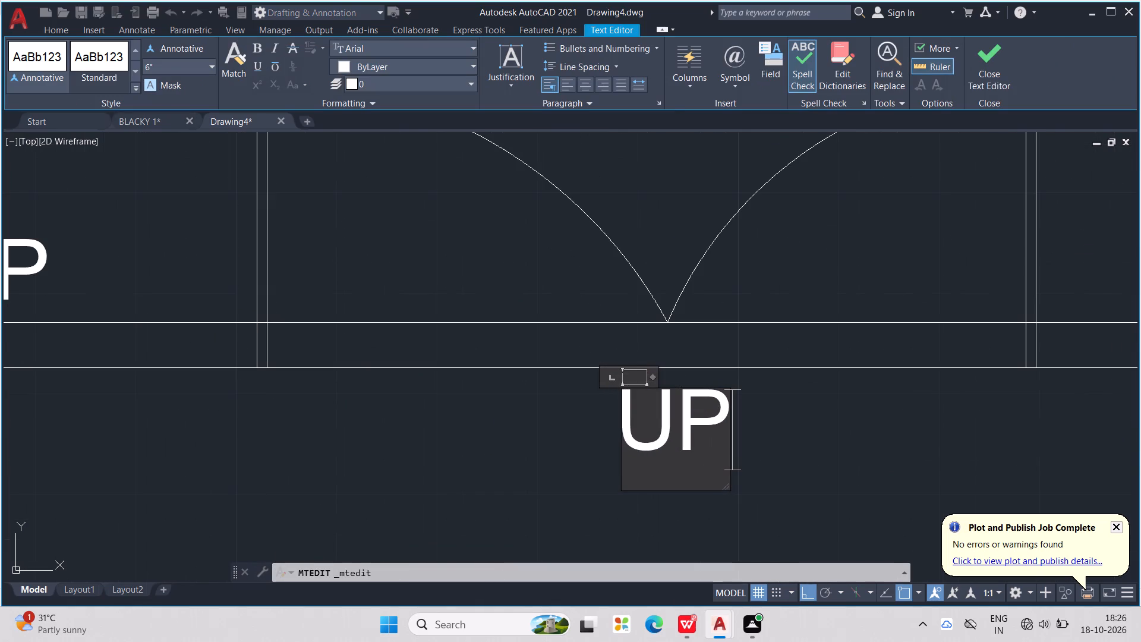
{"action": "key", "text": "BackSpace"}
{"action": "key", "text": "BackSpace"}
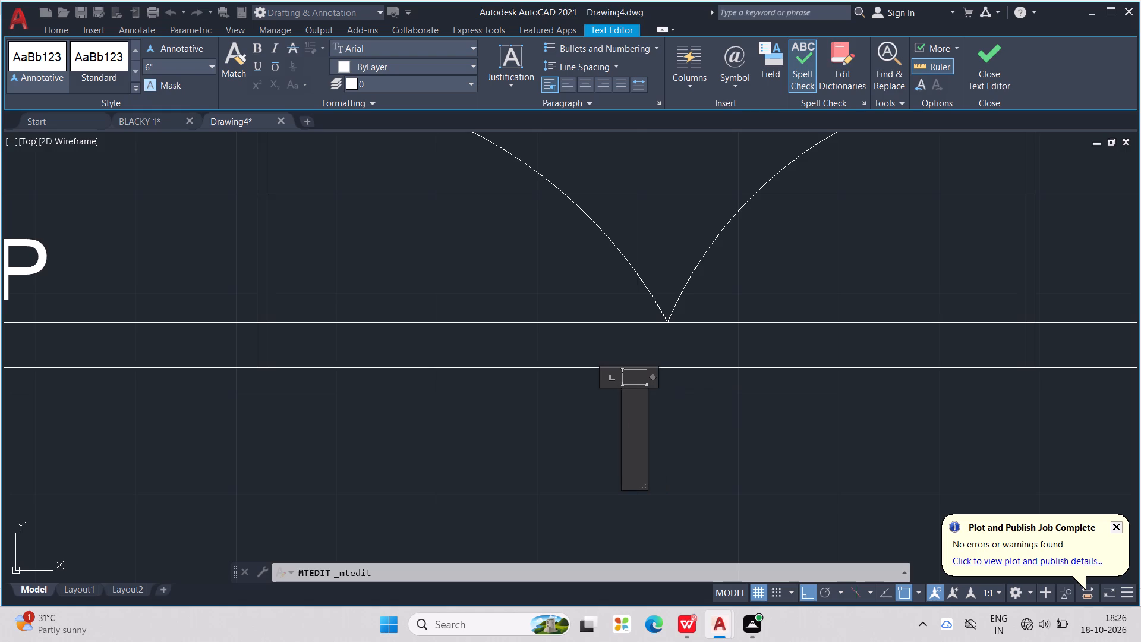
{"action": "type", "text": "ENT"}
{"action": "scroll", "coordinate": [625, 396], "scroll_direction": "down", "scroll_amount": 2}
{"action": "left_click", "coordinate": [588, 456]}
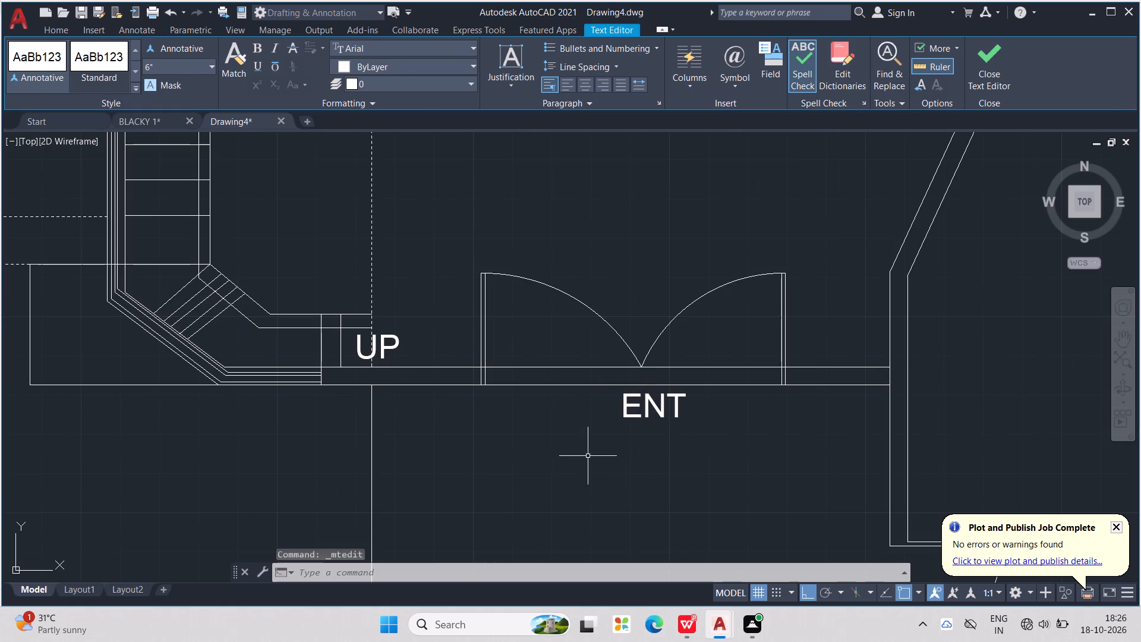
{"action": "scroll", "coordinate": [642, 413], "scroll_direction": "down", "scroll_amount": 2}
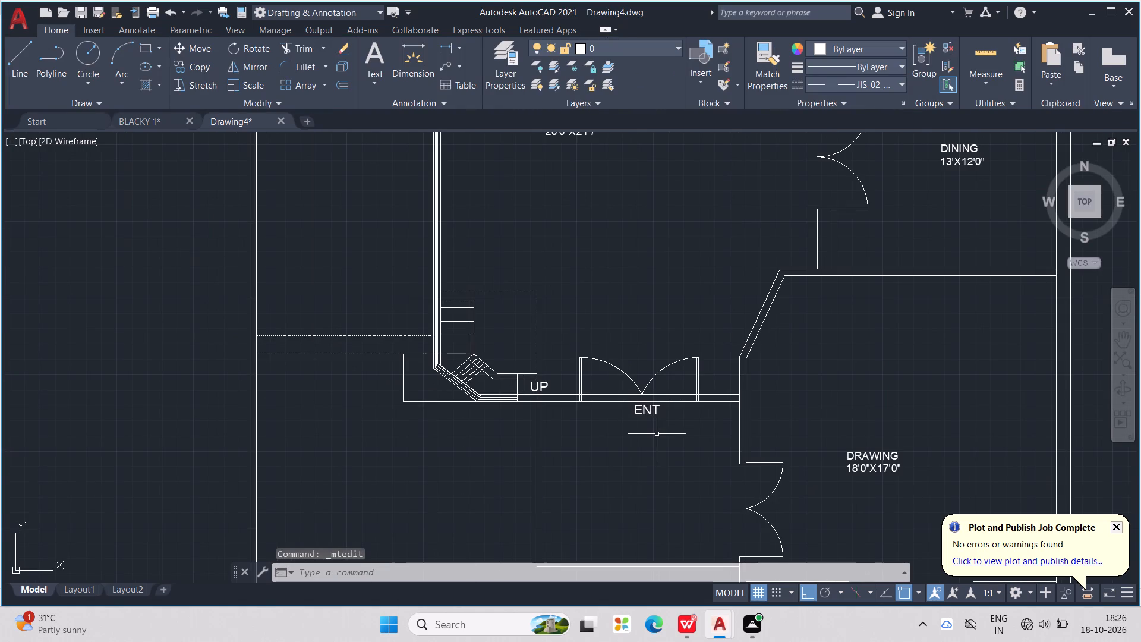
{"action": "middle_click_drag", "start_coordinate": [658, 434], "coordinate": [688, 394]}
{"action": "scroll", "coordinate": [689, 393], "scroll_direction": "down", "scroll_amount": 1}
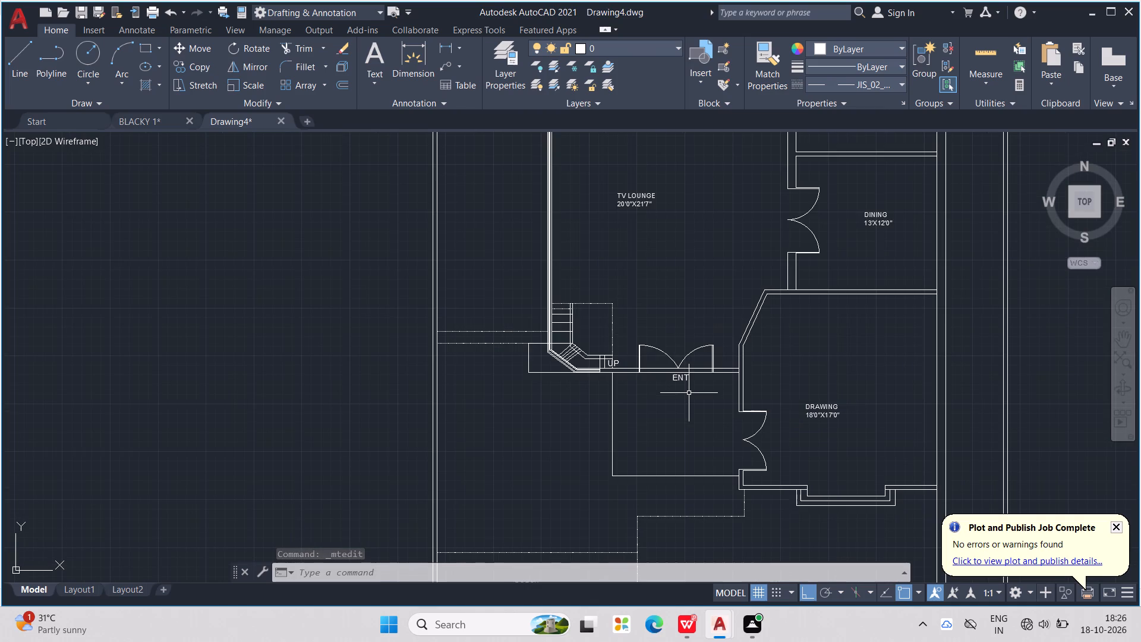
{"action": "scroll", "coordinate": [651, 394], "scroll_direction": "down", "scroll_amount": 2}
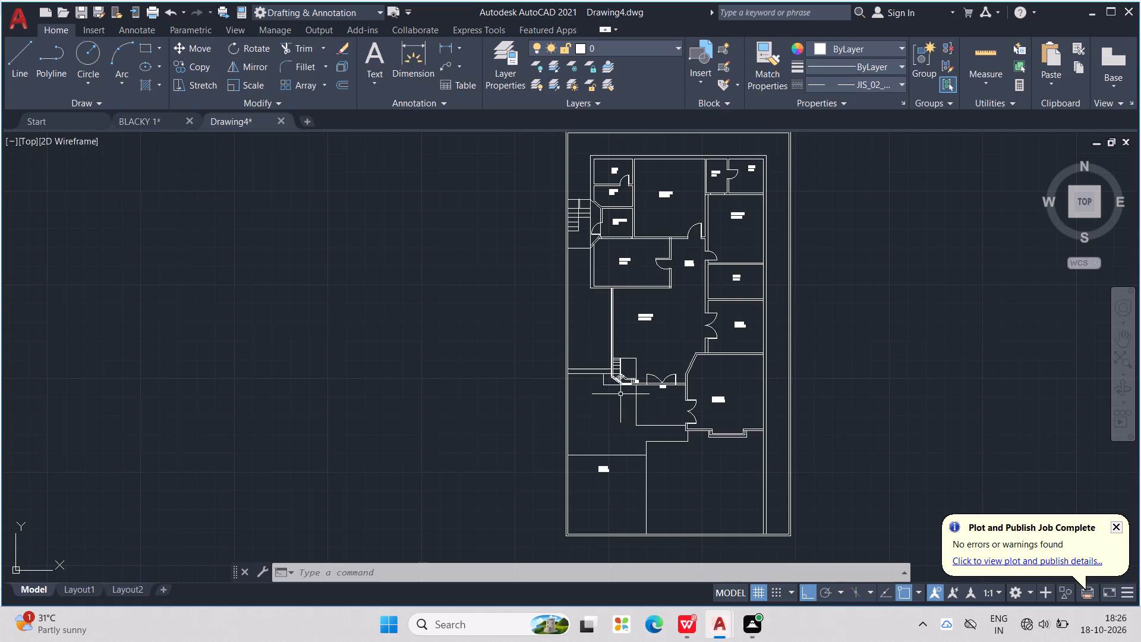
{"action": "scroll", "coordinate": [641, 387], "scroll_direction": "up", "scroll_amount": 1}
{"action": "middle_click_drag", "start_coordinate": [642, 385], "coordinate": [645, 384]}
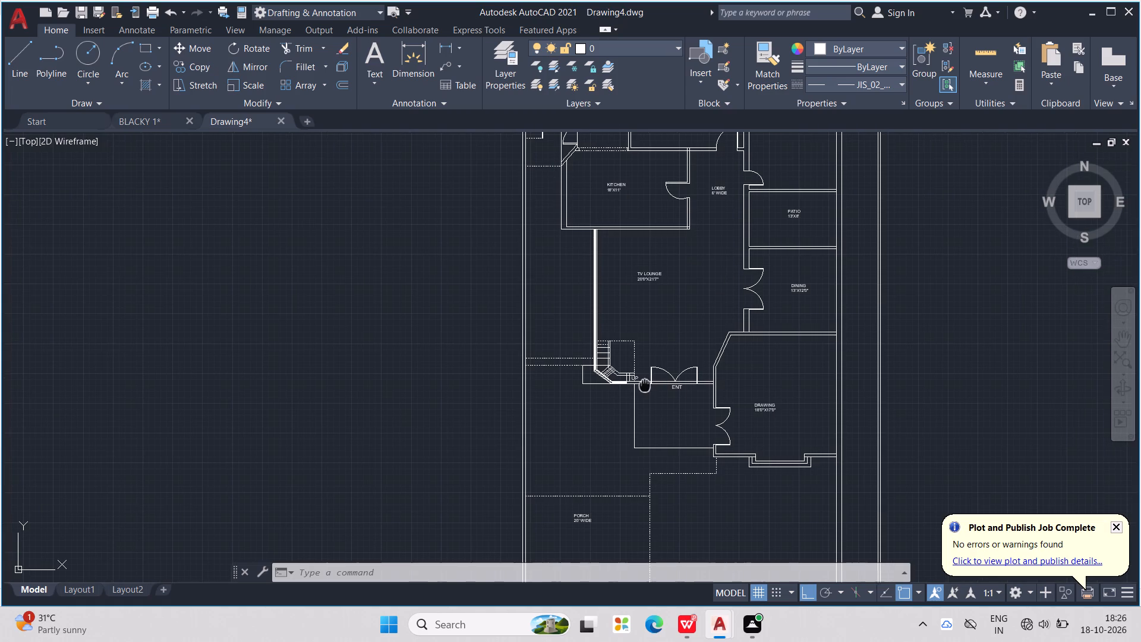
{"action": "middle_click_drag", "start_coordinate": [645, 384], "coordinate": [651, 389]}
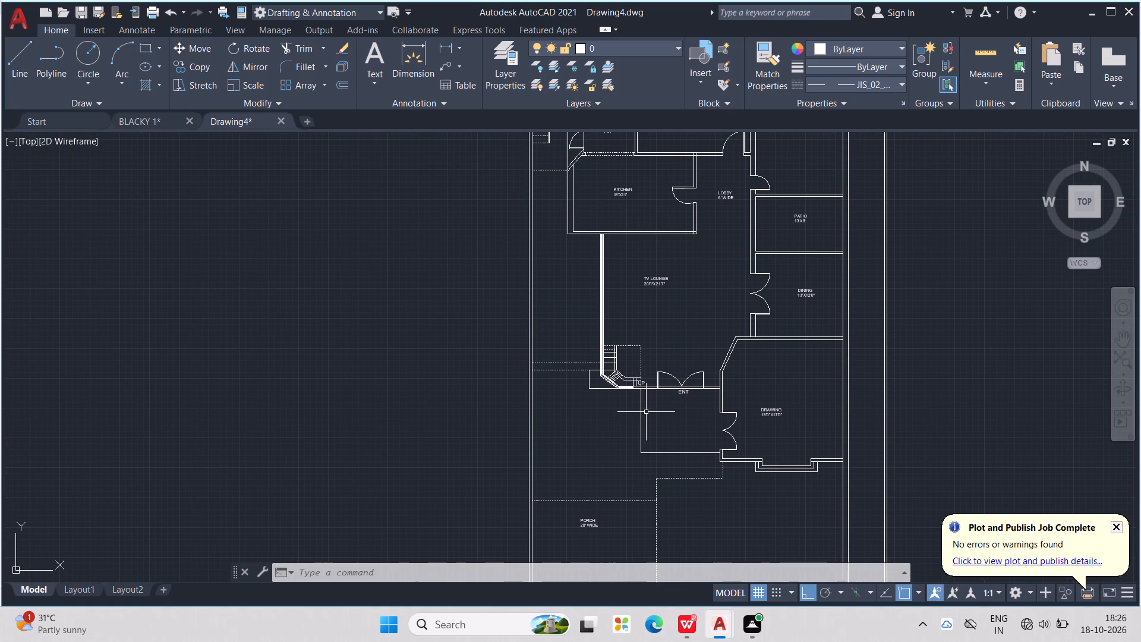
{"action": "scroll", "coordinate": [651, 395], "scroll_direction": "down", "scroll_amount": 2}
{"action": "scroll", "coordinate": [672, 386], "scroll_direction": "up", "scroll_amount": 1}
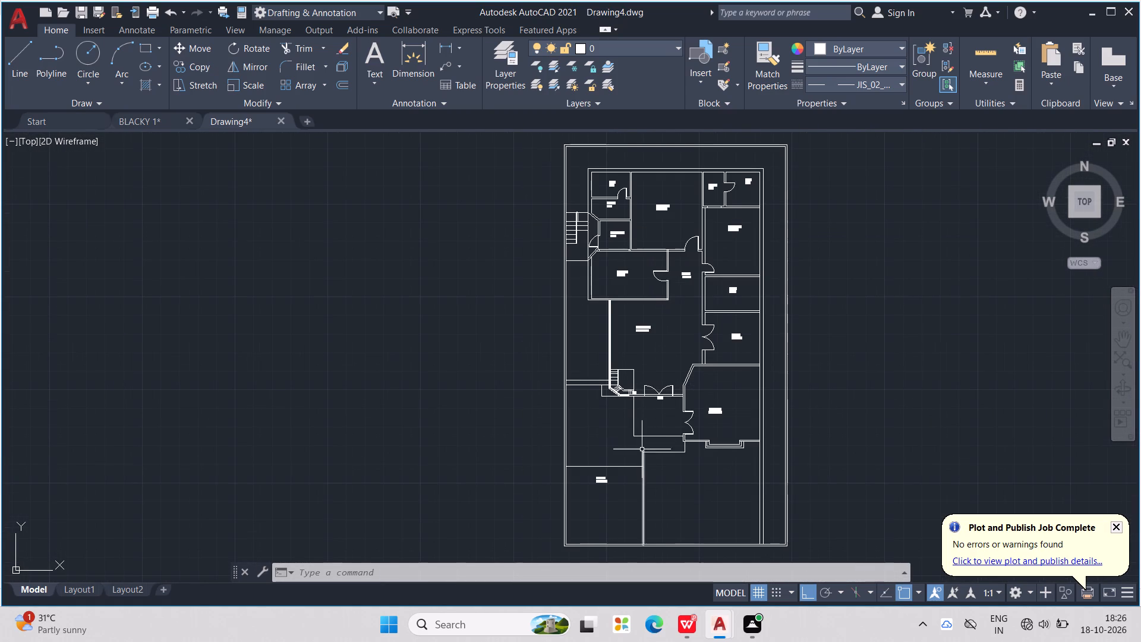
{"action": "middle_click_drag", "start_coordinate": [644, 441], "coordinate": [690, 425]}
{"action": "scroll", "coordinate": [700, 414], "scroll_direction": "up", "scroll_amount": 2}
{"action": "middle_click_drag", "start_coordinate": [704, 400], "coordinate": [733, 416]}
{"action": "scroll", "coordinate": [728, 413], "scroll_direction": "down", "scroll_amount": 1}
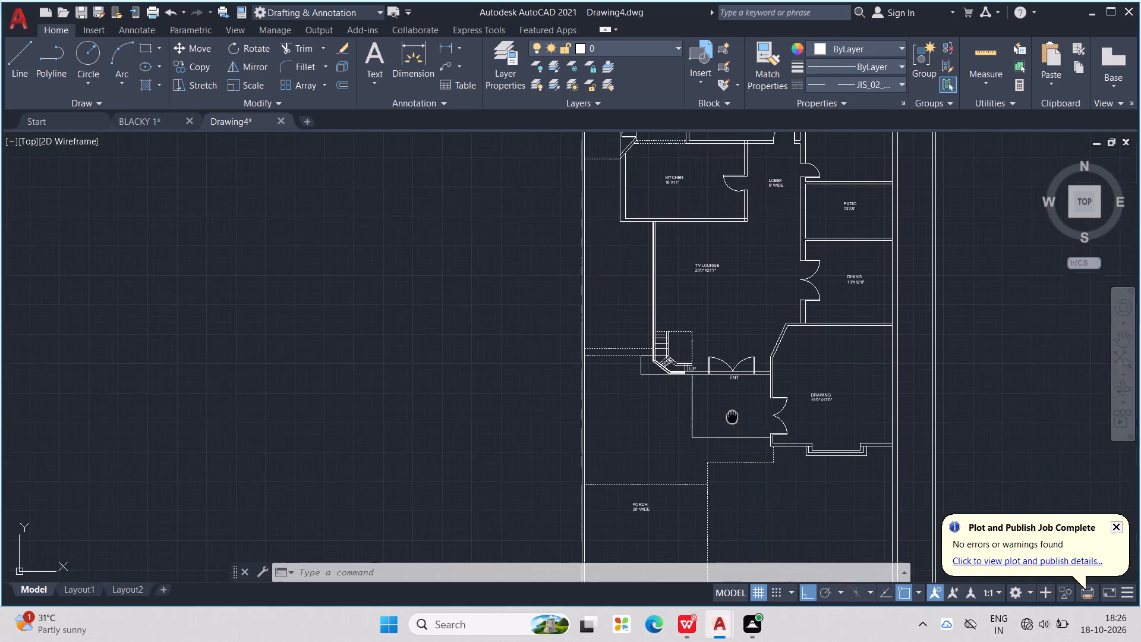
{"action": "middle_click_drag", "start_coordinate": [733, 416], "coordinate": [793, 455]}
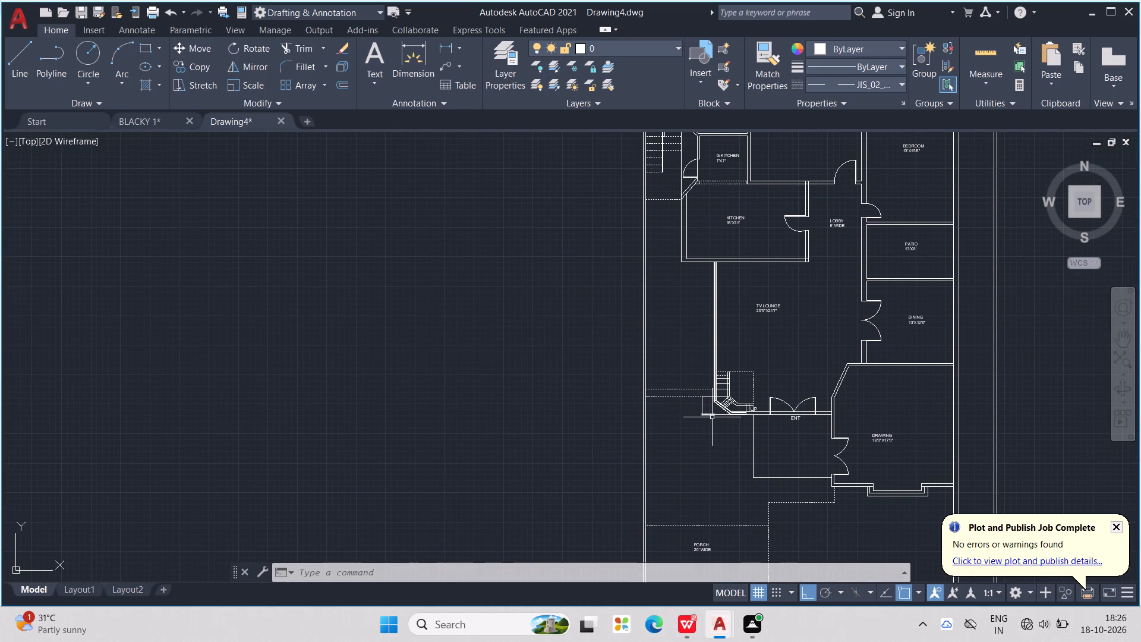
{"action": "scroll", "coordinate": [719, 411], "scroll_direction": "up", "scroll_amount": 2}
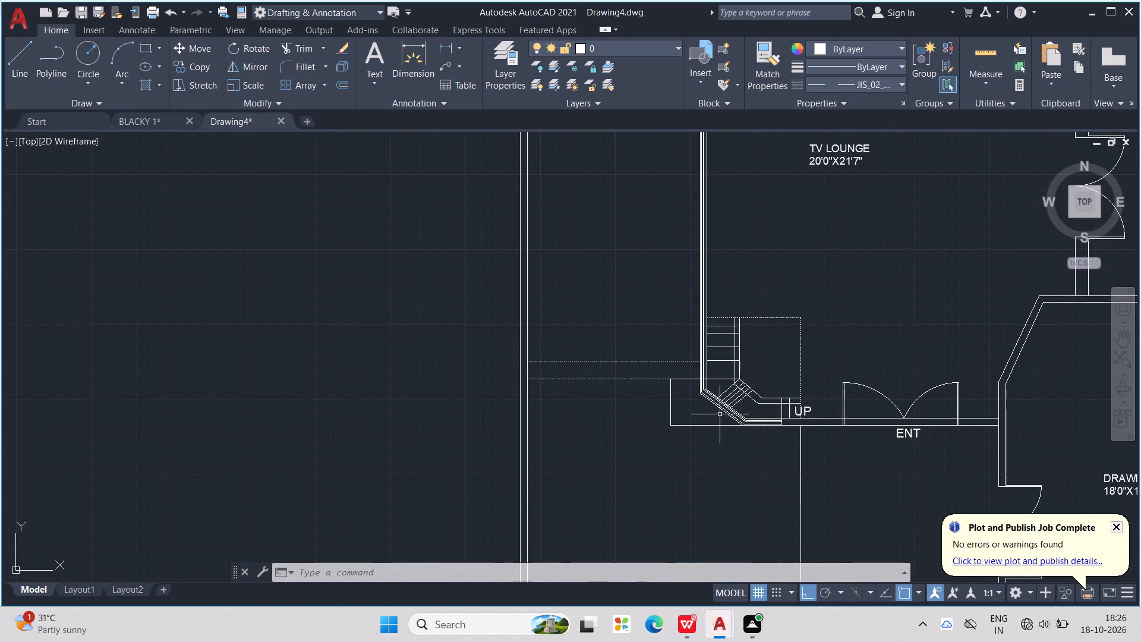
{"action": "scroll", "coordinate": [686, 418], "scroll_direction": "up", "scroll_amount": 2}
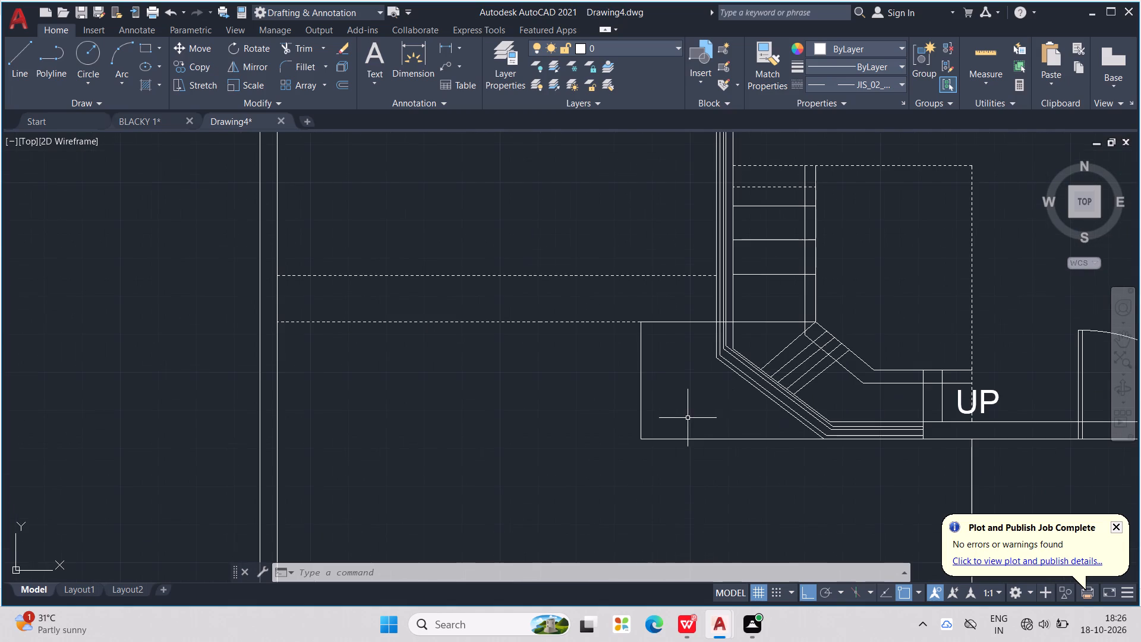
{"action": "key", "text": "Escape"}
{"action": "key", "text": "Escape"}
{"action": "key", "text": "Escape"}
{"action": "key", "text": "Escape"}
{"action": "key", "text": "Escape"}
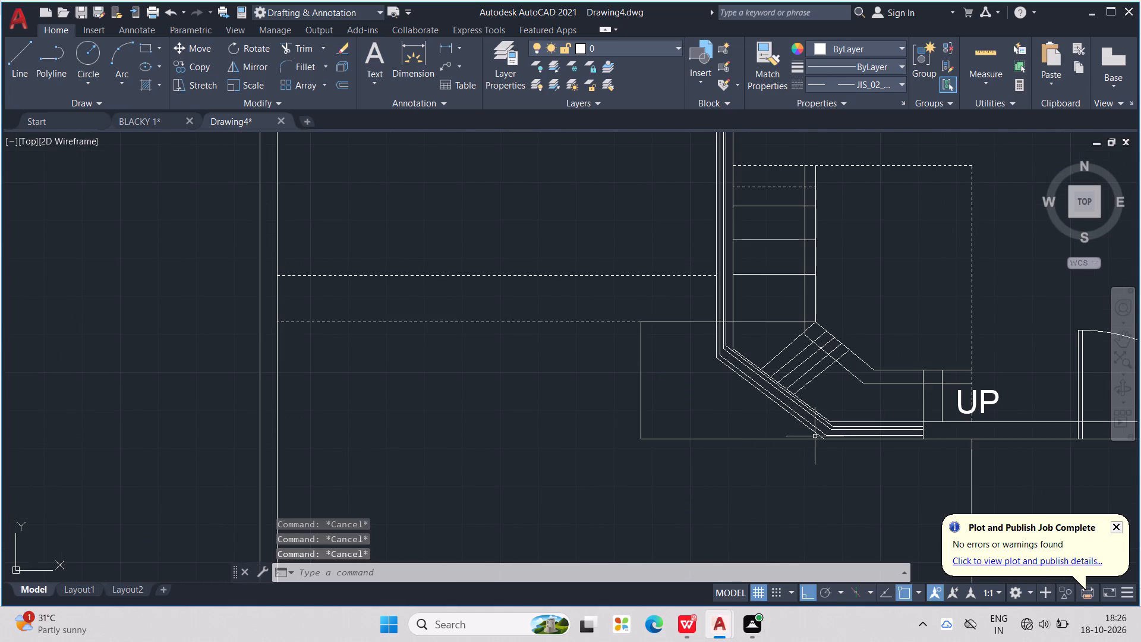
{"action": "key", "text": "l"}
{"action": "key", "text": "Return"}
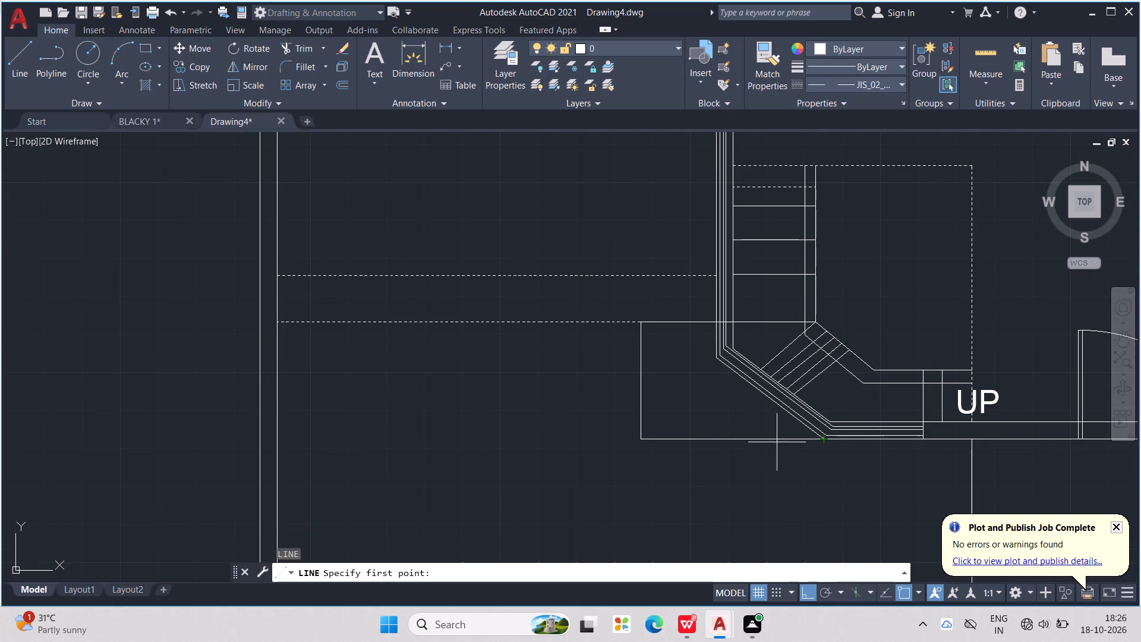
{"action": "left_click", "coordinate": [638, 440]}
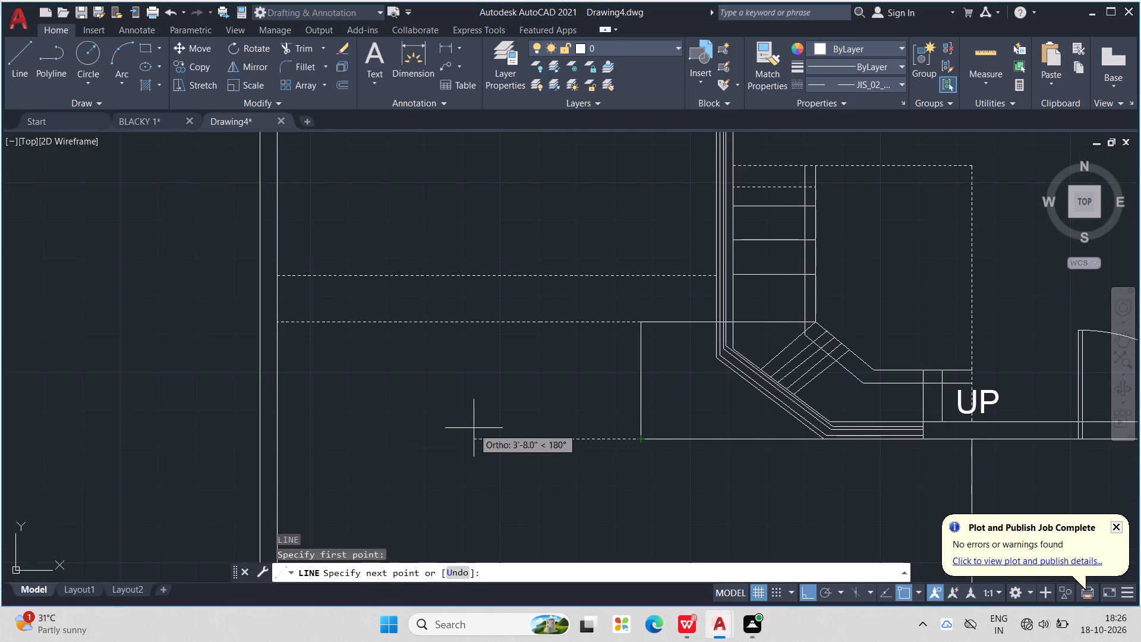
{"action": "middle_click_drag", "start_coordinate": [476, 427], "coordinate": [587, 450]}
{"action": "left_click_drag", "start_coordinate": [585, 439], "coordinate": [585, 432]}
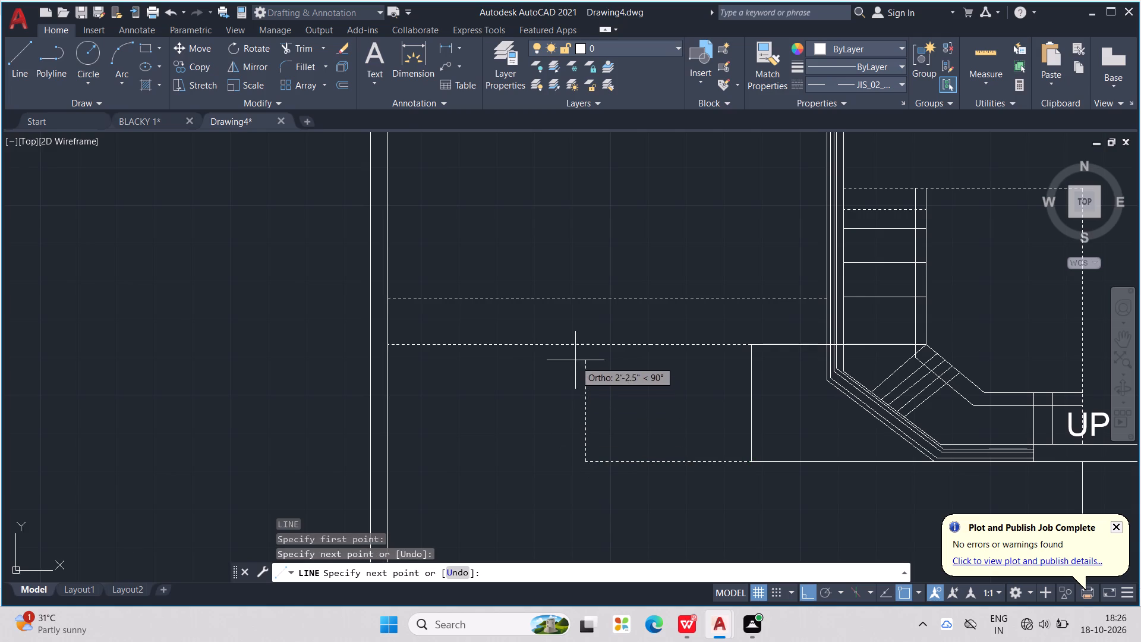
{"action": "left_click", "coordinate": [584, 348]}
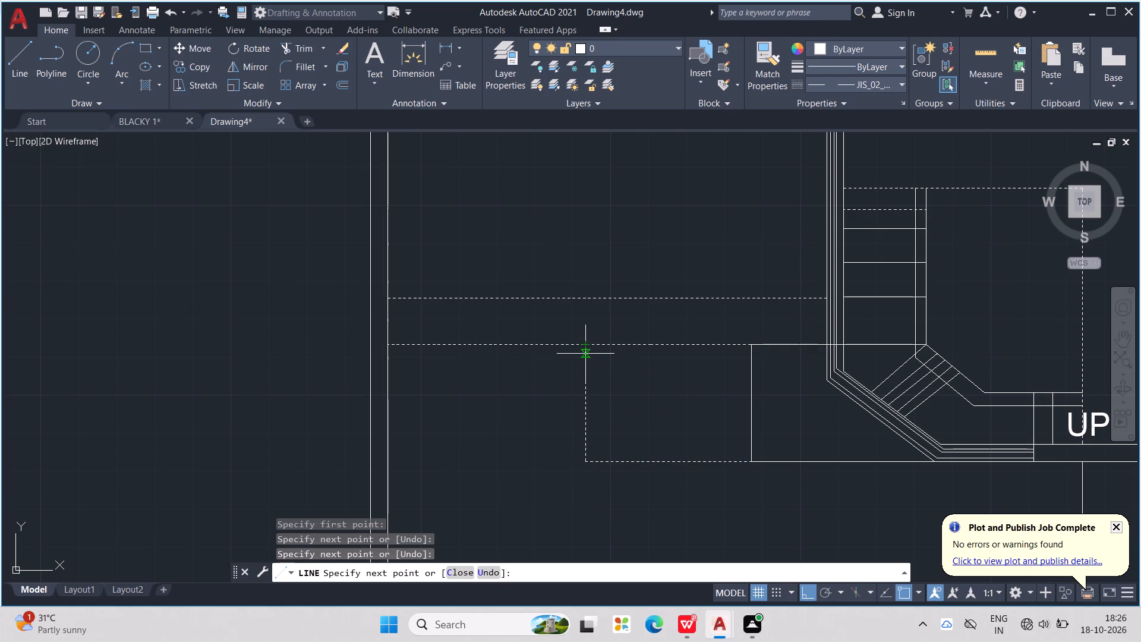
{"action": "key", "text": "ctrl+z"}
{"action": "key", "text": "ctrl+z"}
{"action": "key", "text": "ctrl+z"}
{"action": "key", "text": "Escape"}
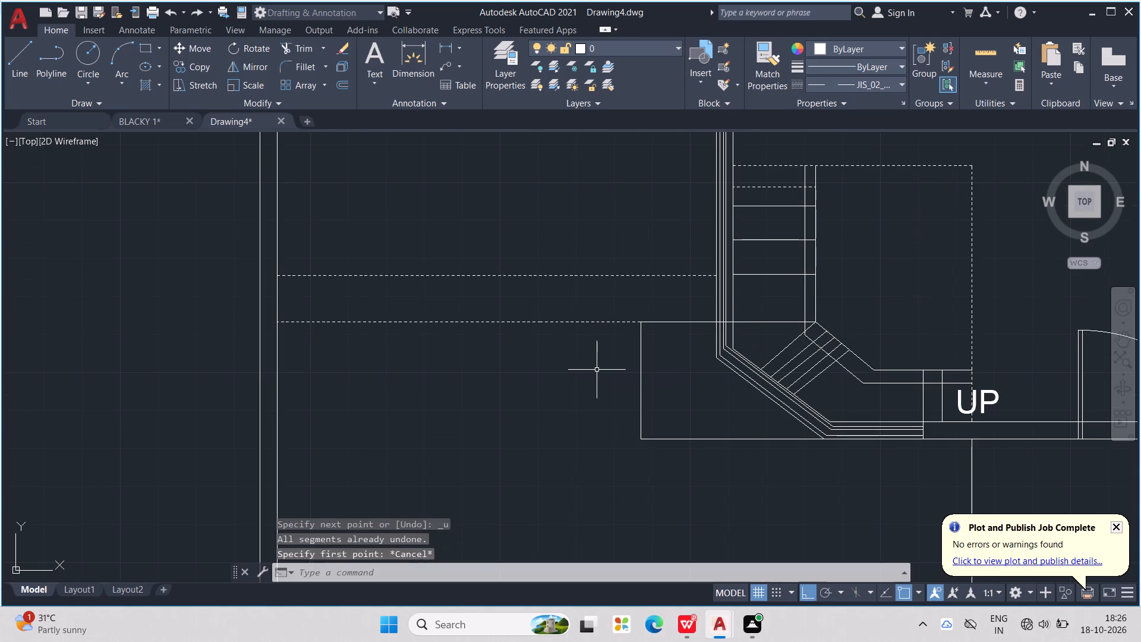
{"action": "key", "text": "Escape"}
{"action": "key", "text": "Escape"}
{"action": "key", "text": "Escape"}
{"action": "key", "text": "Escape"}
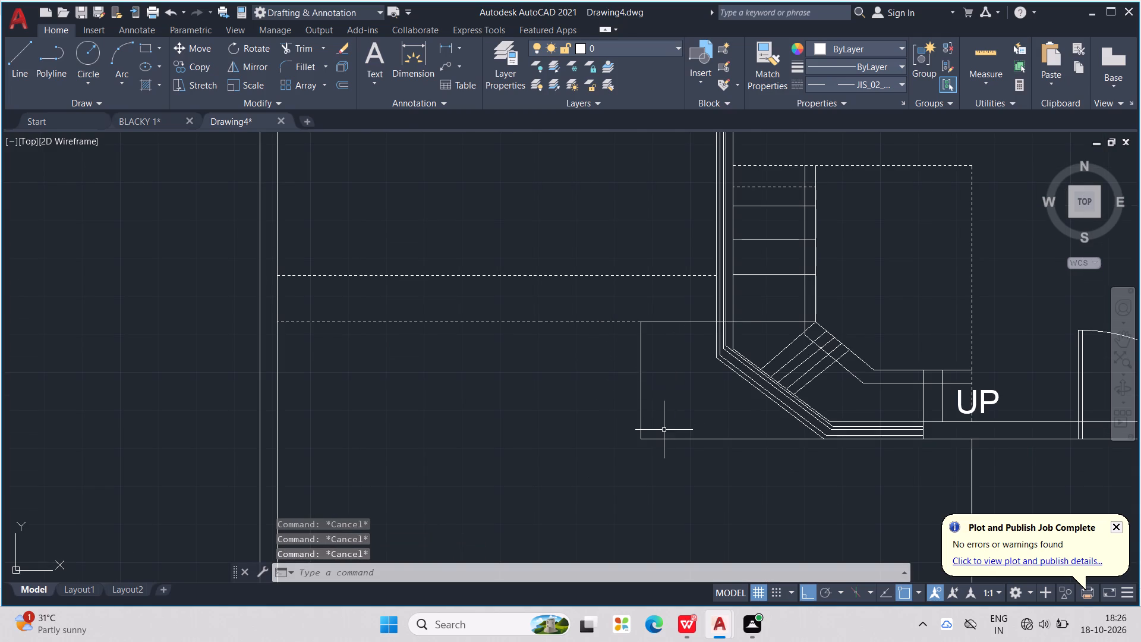
Extend the south line of the rectangular outline beside the TV LOUNGE staircase west to the boundary wall.
{"action": "key", "text": "e"}
{"action": "key", "text": "x"}
{"action": "key", "text": "Return"}
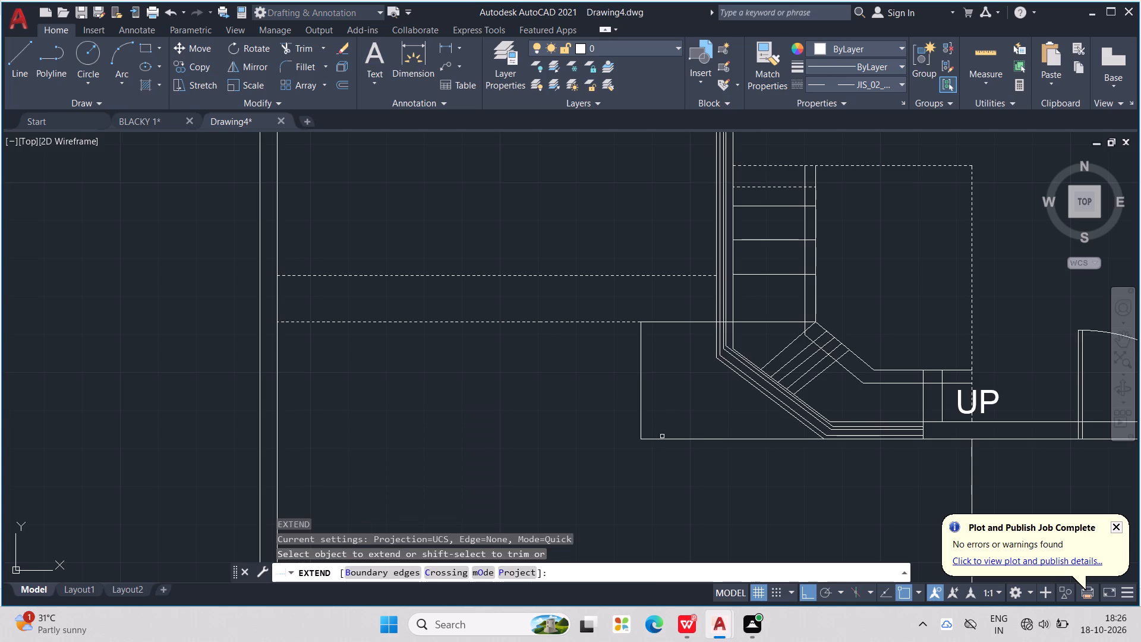
{"action": "left_click", "coordinate": [662, 440]}
{"action": "key", "text": "Escape"}
{"action": "key", "text": "Escape"}
{"action": "key", "text": "Escape"}
{"action": "key", "text": "Escape"}
{"action": "key", "text": "Escape"}
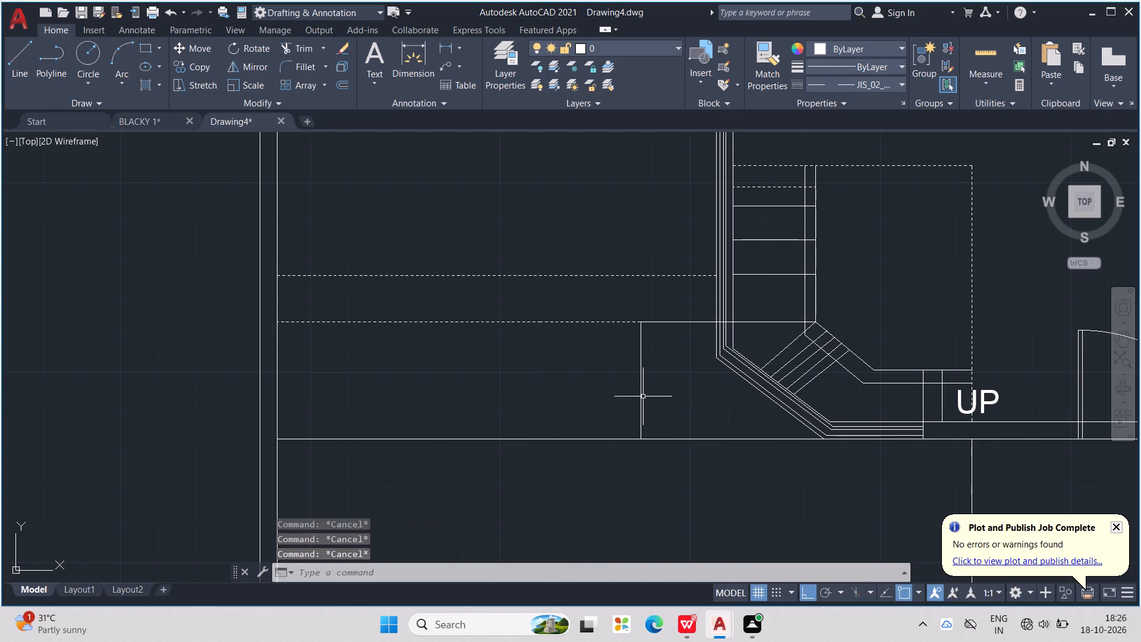
Offset the west edge of the rectangular outline beside the TV LOUNGE staircase 2' to the west.
{"action": "left_click", "coordinate": [643, 396]}
{"action": "key", "text": "grave"}
{"action": "key", "text": "Escape"}
{"action": "key", "text": "Escape"}
{"action": "key", "text": "Escape"}
{"action": "type", "text": "OFF"}
{"action": "key", "text": "Return"}
{"action": "type", "text": "2'"}
{"action": "key", "text": "Return"}
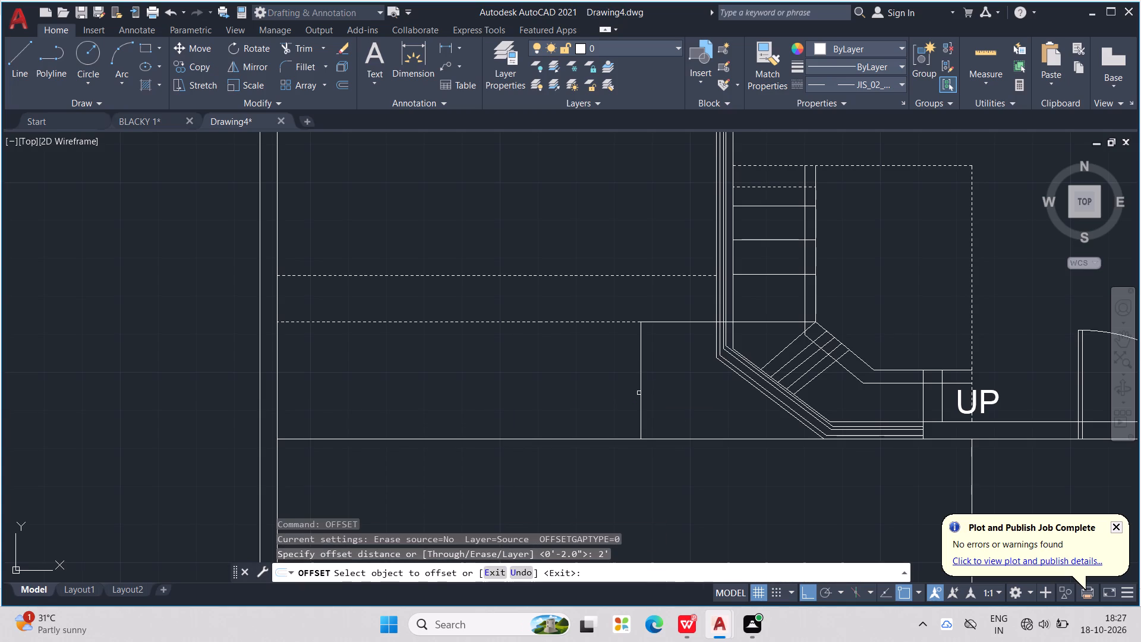
{"action": "scroll", "coordinate": [614, 382], "scroll_direction": "down", "scroll_amount": 1}
{"action": "left_click", "coordinate": [631, 384]}
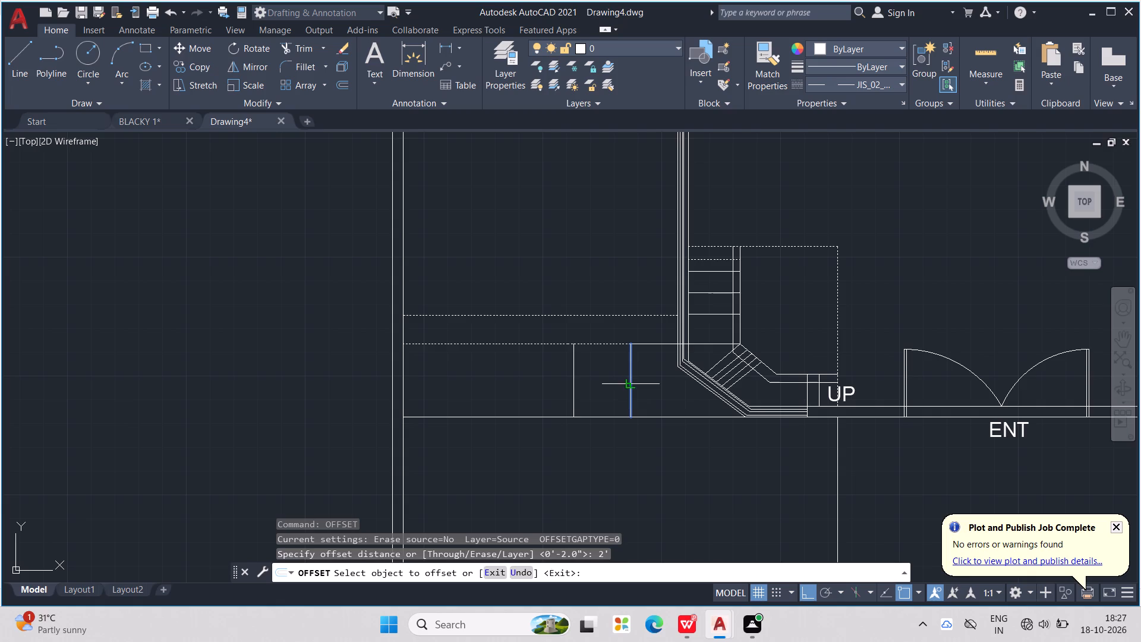
{"action": "left_click", "coordinate": [581, 396]}
{"action": "key", "text": "Escape"}
{"action": "key", "text": "Escape"}
{"action": "key", "text": "Escape"}
{"action": "key", "text": "Escape"}
{"action": "key", "text": "Escape"}
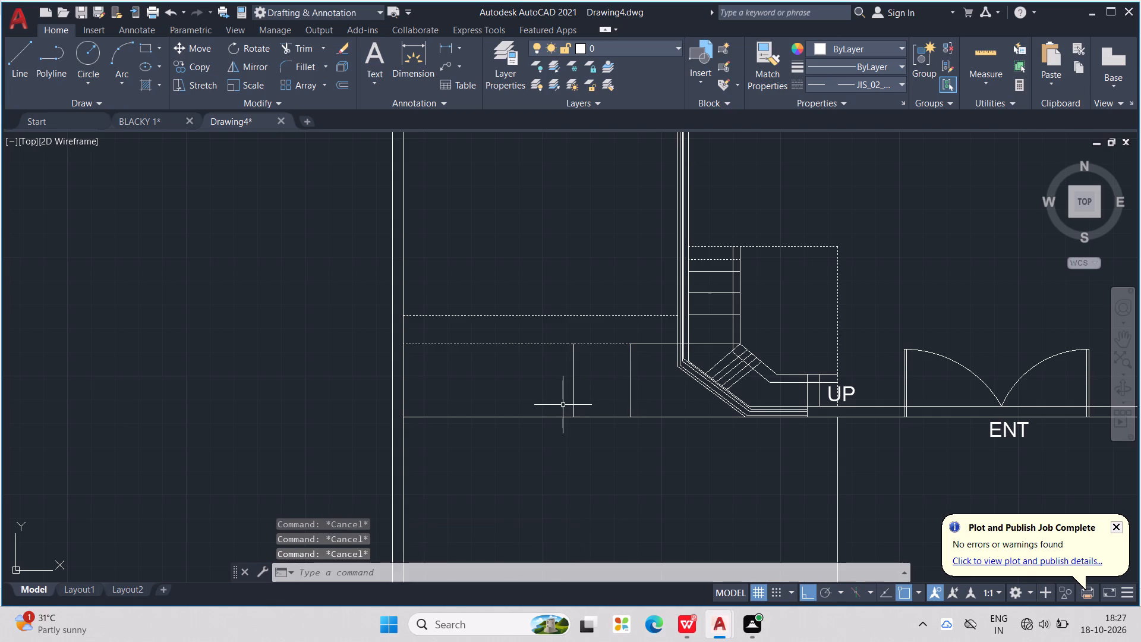
Trim the south line beyond the offset west edge and trim away the outline's original west edge.
{"action": "type", "text": "TR"}
{"action": "key", "text": "Return"}
{"action": "left_click_drag", "start_coordinate": [531, 408], "coordinate": [532, 429]}
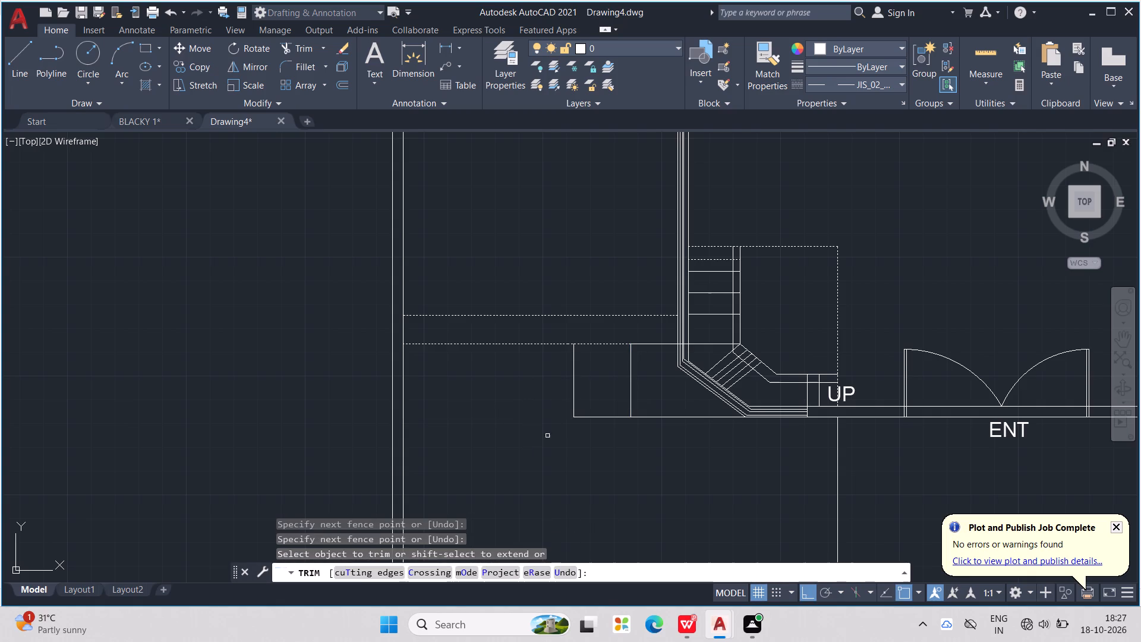
{"action": "left_click_drag", "start_coordinate": [613, 396], "coordinate": [655, 393]}
{"action": "scroll", "coordinate": [660, 391], "scroll_direction": "down", "scroll_amount": 2}
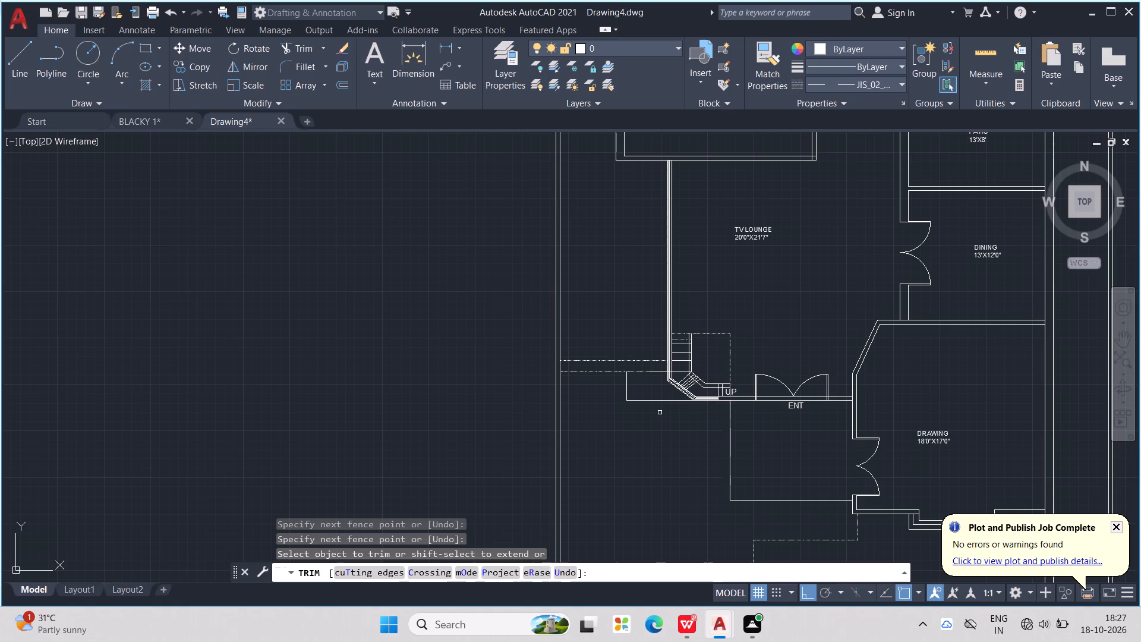
{"action": "middle_click_drag", "start_coordinate": [660, 403], "coordinate": [646, 322]}
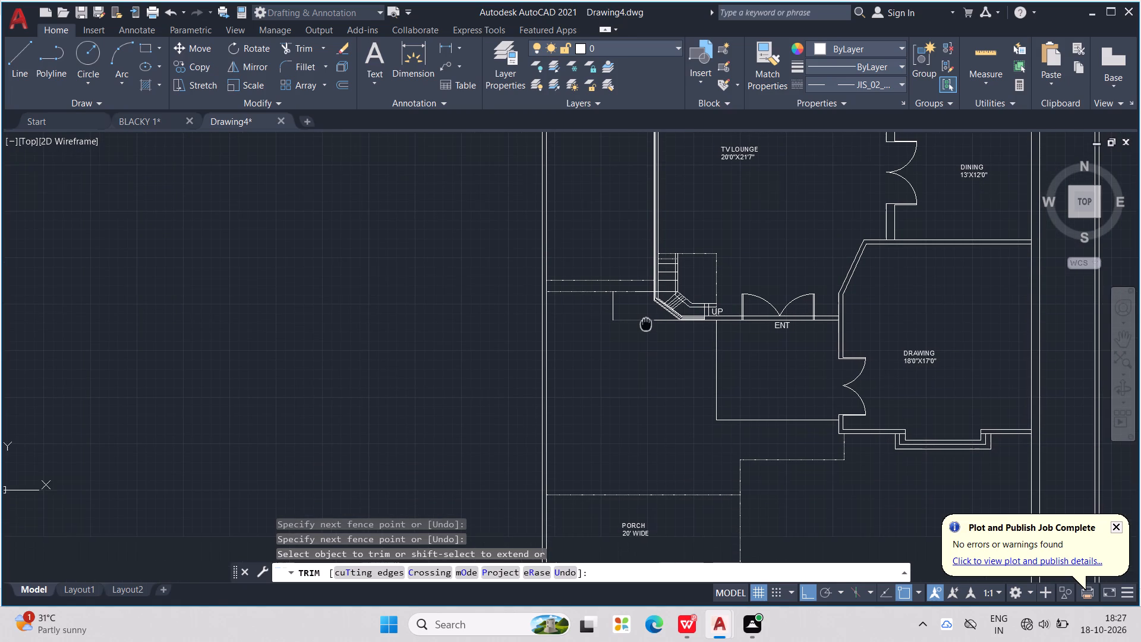
{"action": "middle_click_drag", "start_coordinate": [646, 322], "coordinate": [645, 322]}
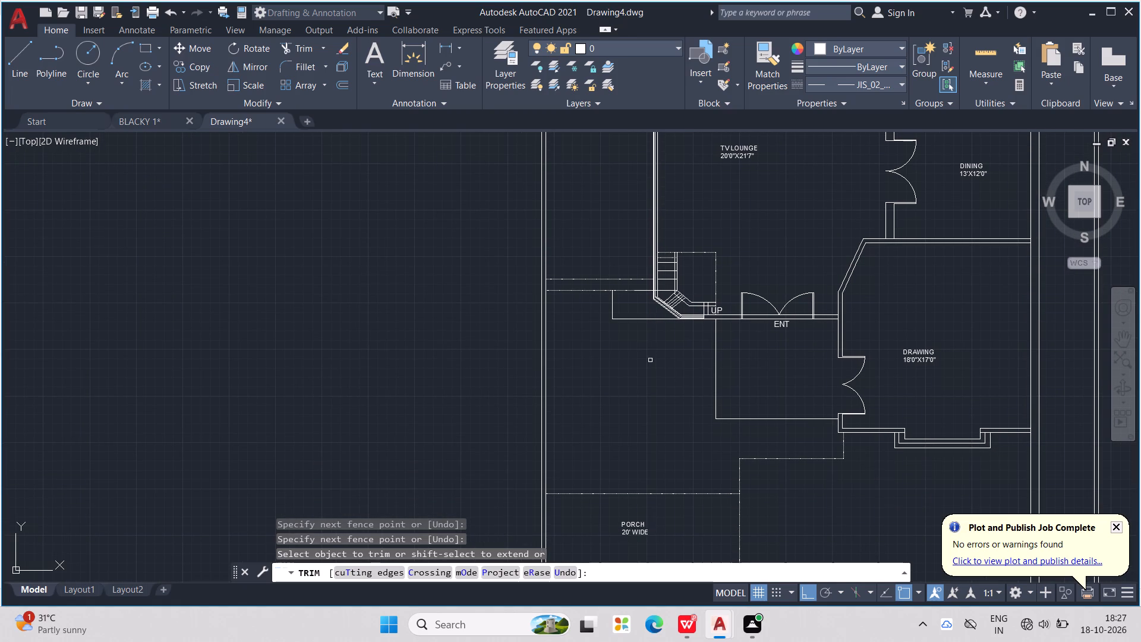
{"action": "middle_click_drag", "start_coordinate": [651, 360], "coordinate": [645, 273]}
{"action": "scroll", "coordinate": [652, 286], "scroll_direction": "down", "scroll_amount": 2}
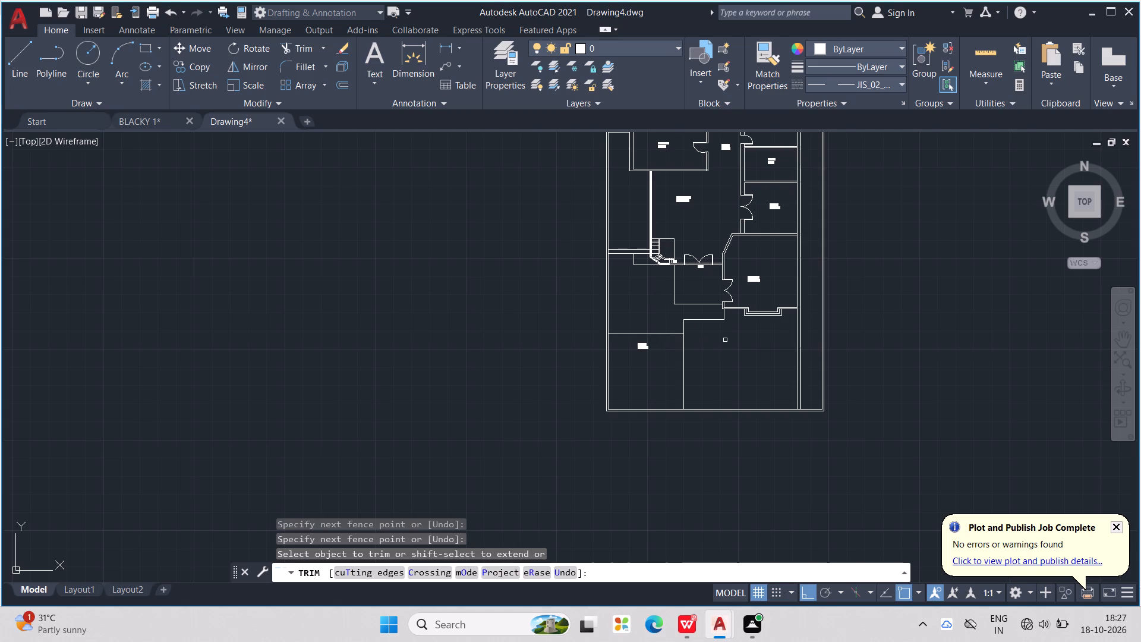
{"action": "scroll", "coordinate": [732, 336], "scroll_direction": "down", "scroll_amount": 1}
{"action": "middle_click_drag", "start_coordinate": [736, 335], "coordinate": [730, 396]}
{"action": "scroll", "coordinate": [684, 273], "scroll_direction": "up", "scroll_amount": 1}
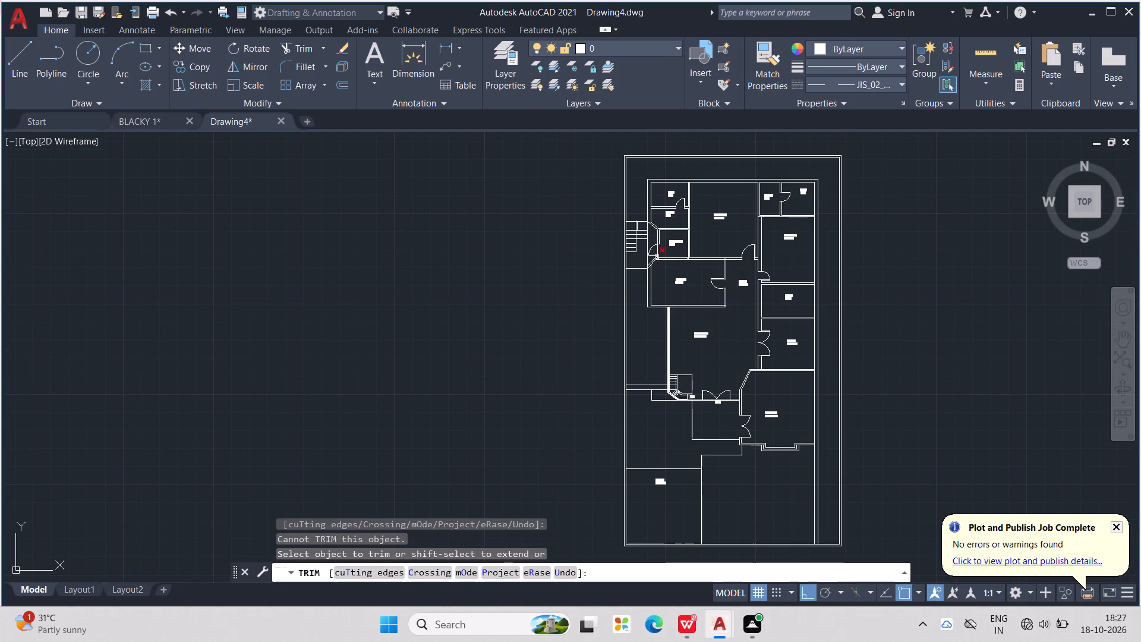
{"action": "key", "text": "Escape"}
{"action": "scroll", "coordinate": [708, 395], "scroll_direction": "up", "scroll_amount": 1}
{"action": "key", "text": "Escape"}
{"action": "scroll", "coordinate": [695, 385], "scroll_direction": "up", "scroll_amount": 1}
{"action": "key", "text": "Escape"}
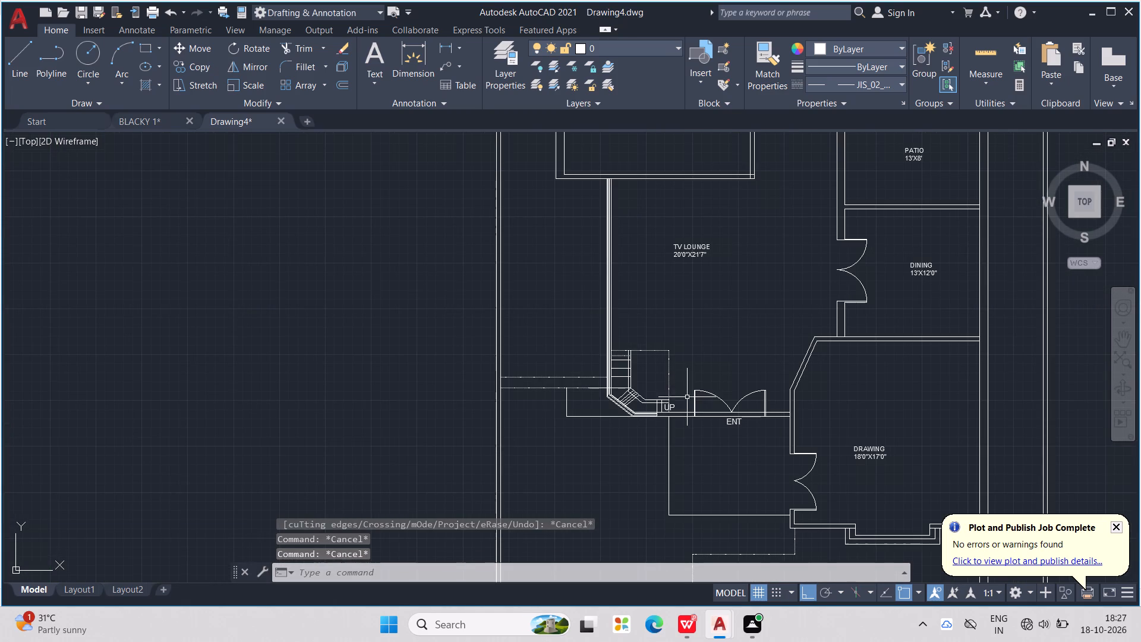
Copy the UP text from the TV LOUNGE stairs and paste it just south of the outer staircase near the G.KITCHEN.
{"action": "scroll", "coordinate": [679, 407], "scroll_direction": "up", "scroll_amount": 2}
{"action": "left_click", "coordinate": [654, 407]}
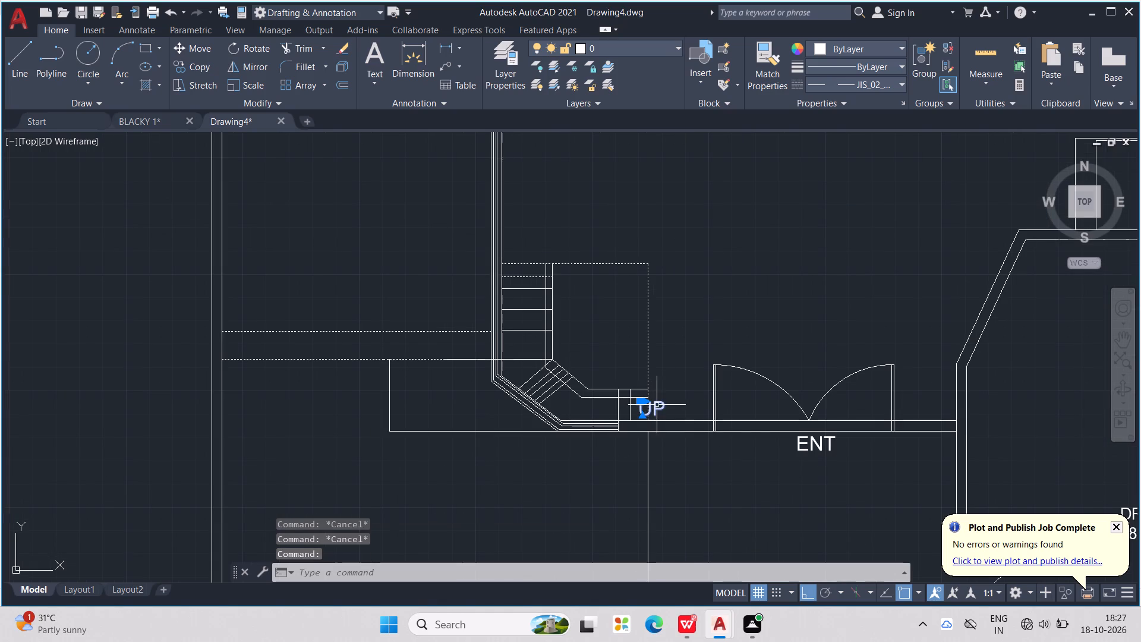
{"action": "key", "text": "ctrl+c"}
{"action": "key", "text": "ctrl+v"}
{"action": "middle_click_drag", "start_coordinate": [593, 395], "coordinate": [762, 458]}
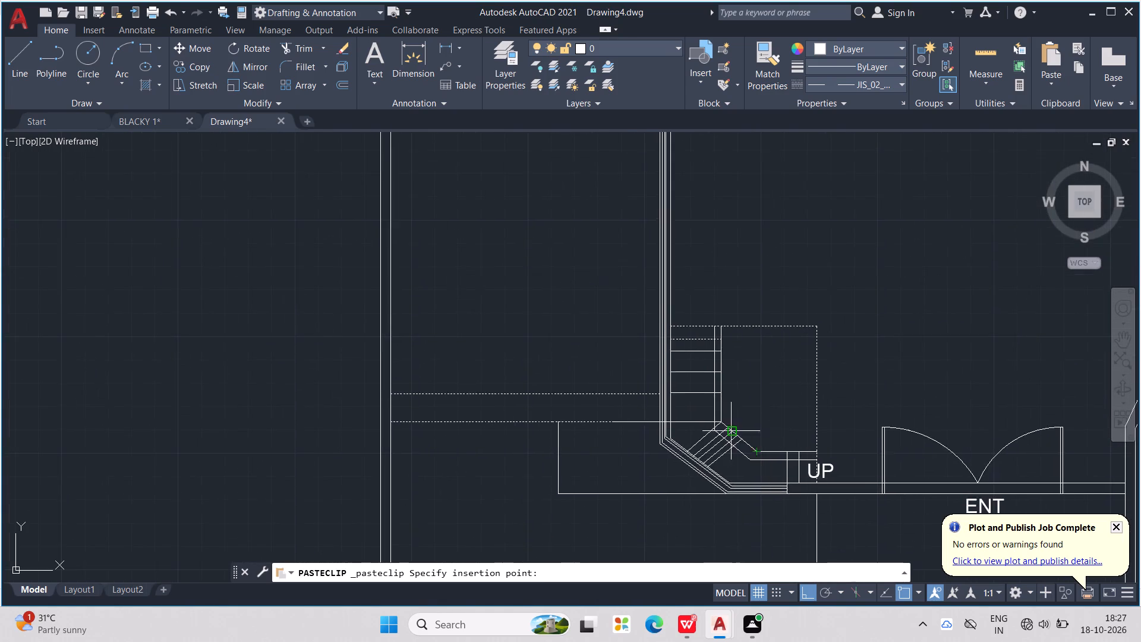
{"action": "scroll", "coordinate": [600, 371], "scroll_direction": "down", "scroll_amount": 5}
{"action": "scroll", "coordinate": [563, 286], "scroll_direction": "up", "scroll_amount": 3}
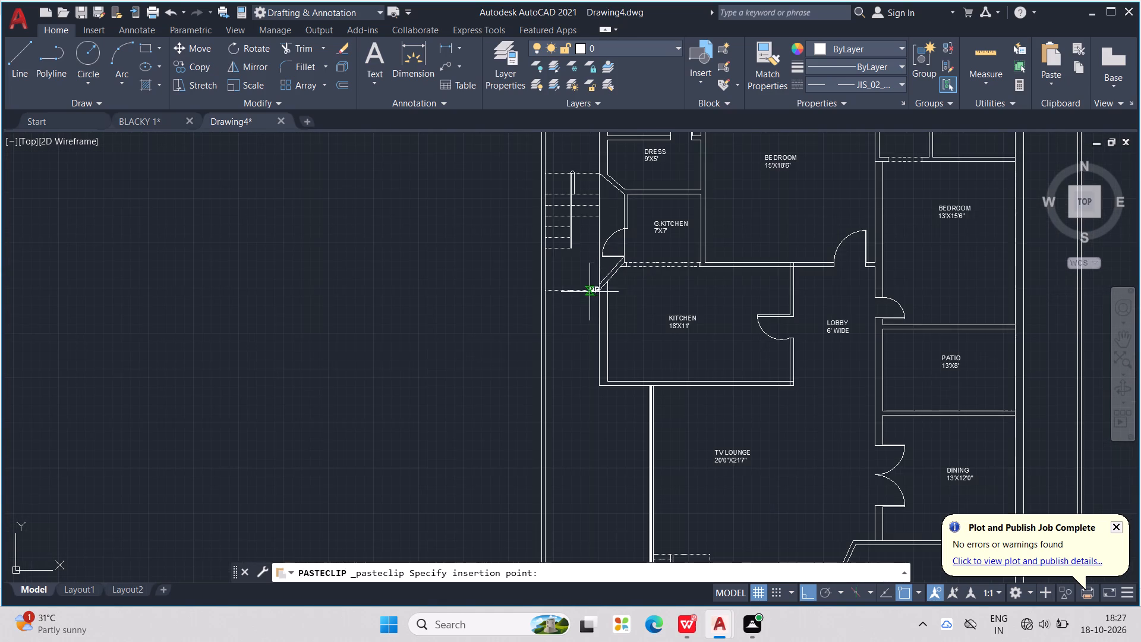
{"action": "scroll", "coordinate": [578, 297], "scroll_direction": "up", "scroll_amount": 2}
{"action": "left_click", "coordinate": [526, 201]}
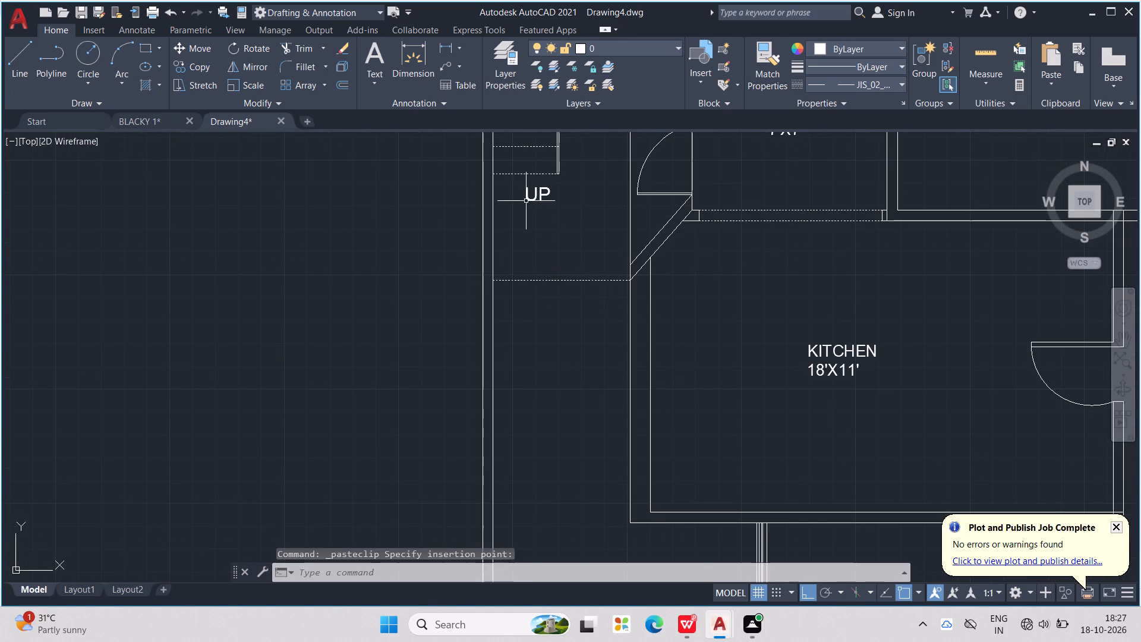
Insert the Sofa - Roundback 7 ft. block from DesignCenter into the TV LOUNGE, just east of its label.
{"action": "scroll", "coordinate": [597, 240], "scroll_direction": "down", "scroll_amount": 4}
{"action": "middle_click_drag", "start_coordinate": [644, 263], "coordinate": [642, 308]}
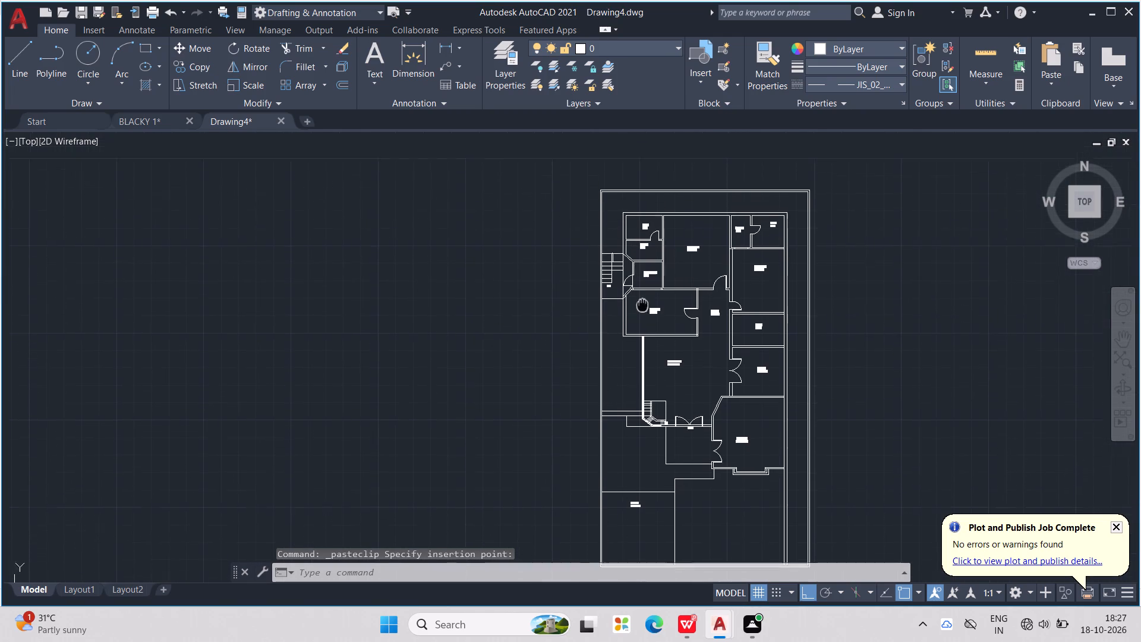
{"action": "middle_click_drag", "start_coordinate": [642, 308], "coordinate": [636, 372]}
{"action": "key", "text": "ctrl+2"}
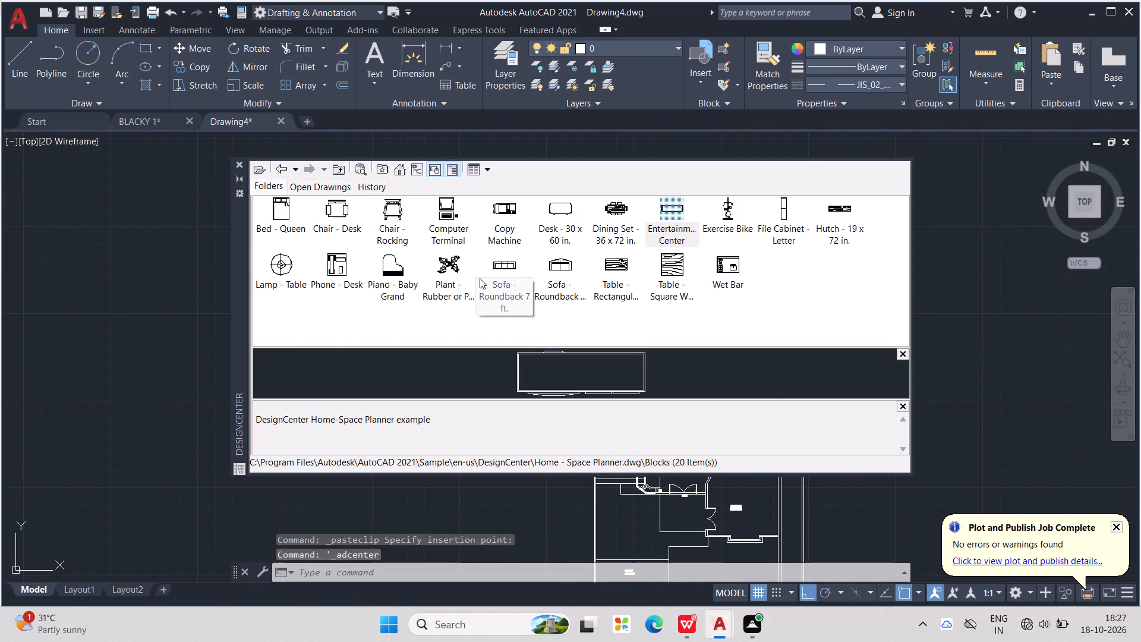
{"action": "triple_click", "coordinate": [508, 267]}
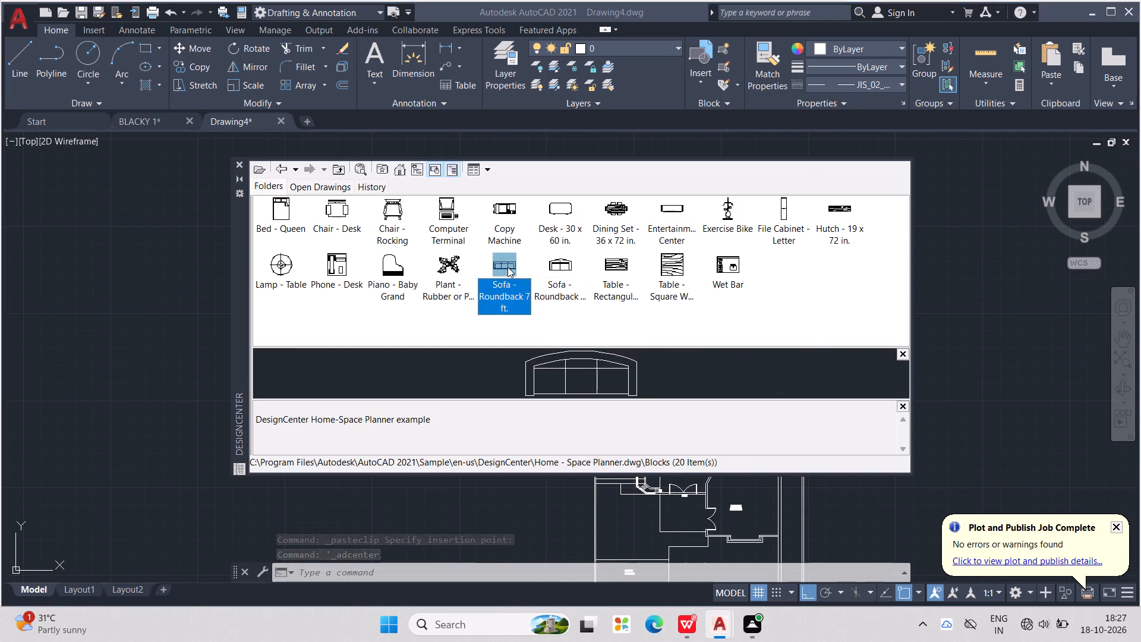
{"action": "left_click", "coordinate": [508, 267]}
{"action": "left_click", "coordinate": [651, 399]}
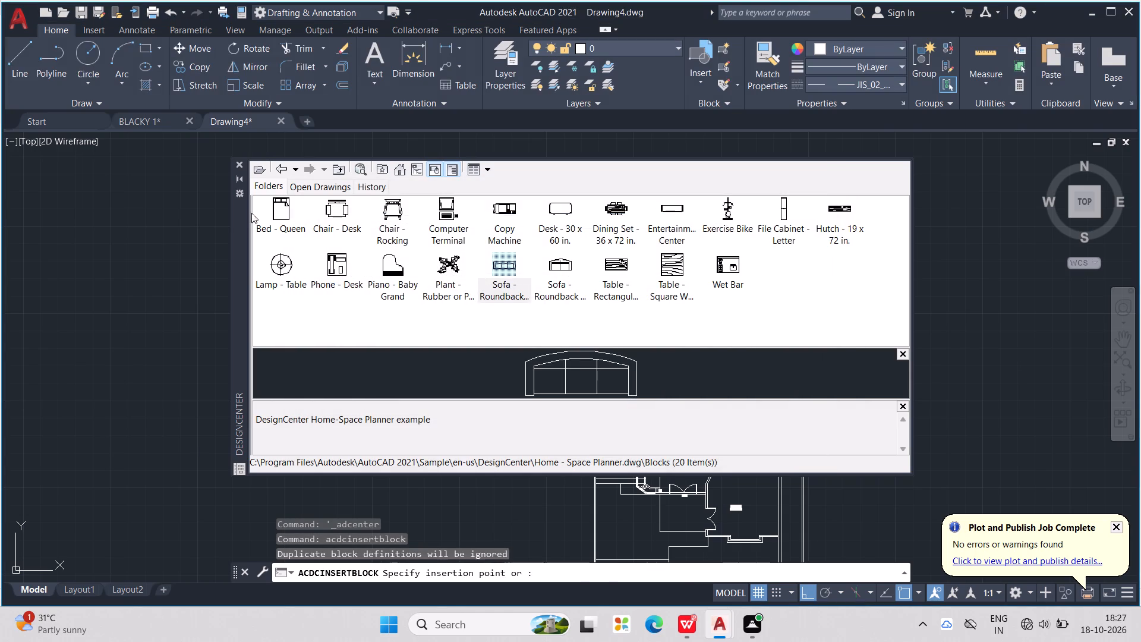
{"action": "left_click", "coordinate": [242, 160]}
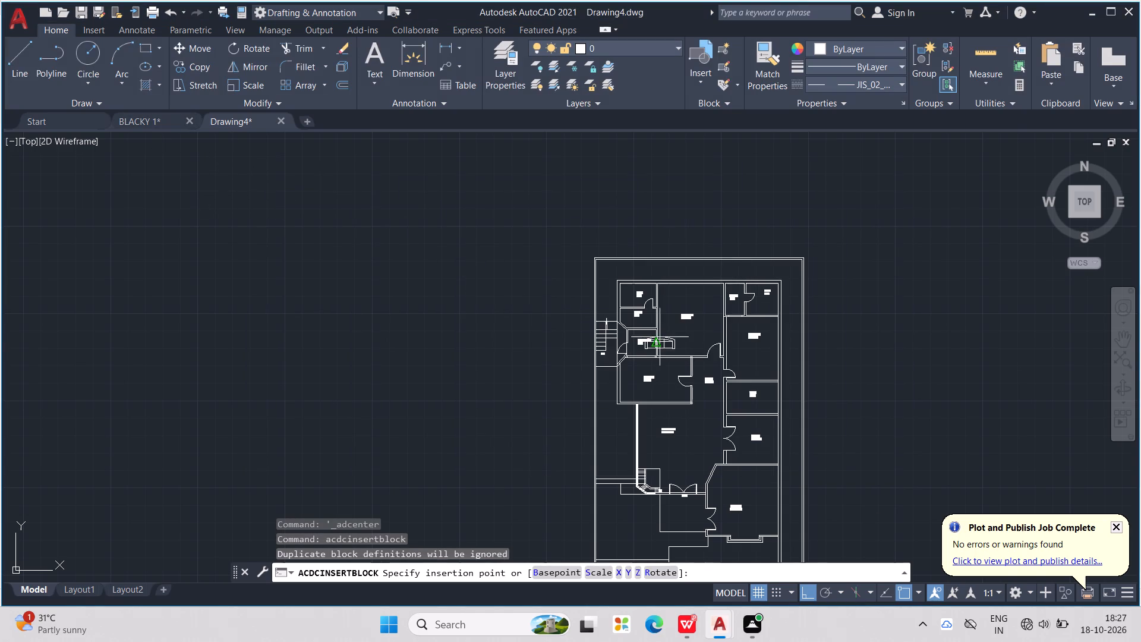
{"action": "scroll", "coordinate": [657, 360], "scroll_direction": "up", "scroll_amount": 2}
{"action": "middle_click_drag", "start_coordinate": [667, 381], "coordinate": [662, 357]}
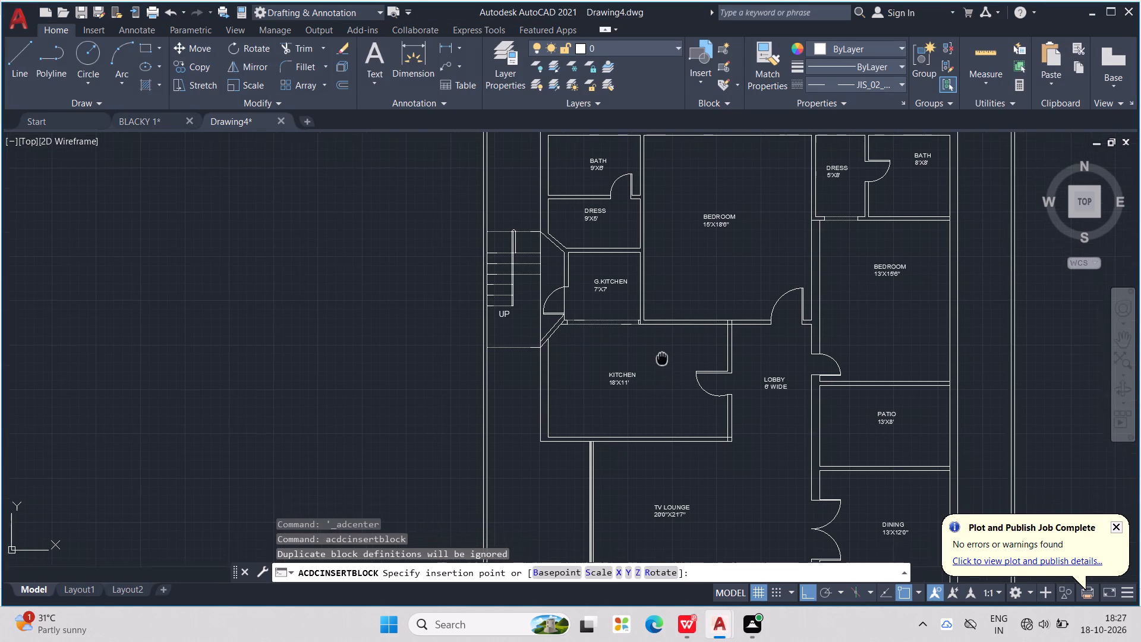
{"action": "middle_click_drag", "start_coordinate": [662, 357], "coordinate": [651, 319]}
{"action": "middle_click_drag", "start_coordinate": [709, 403], "coordinate": [673, 319]}
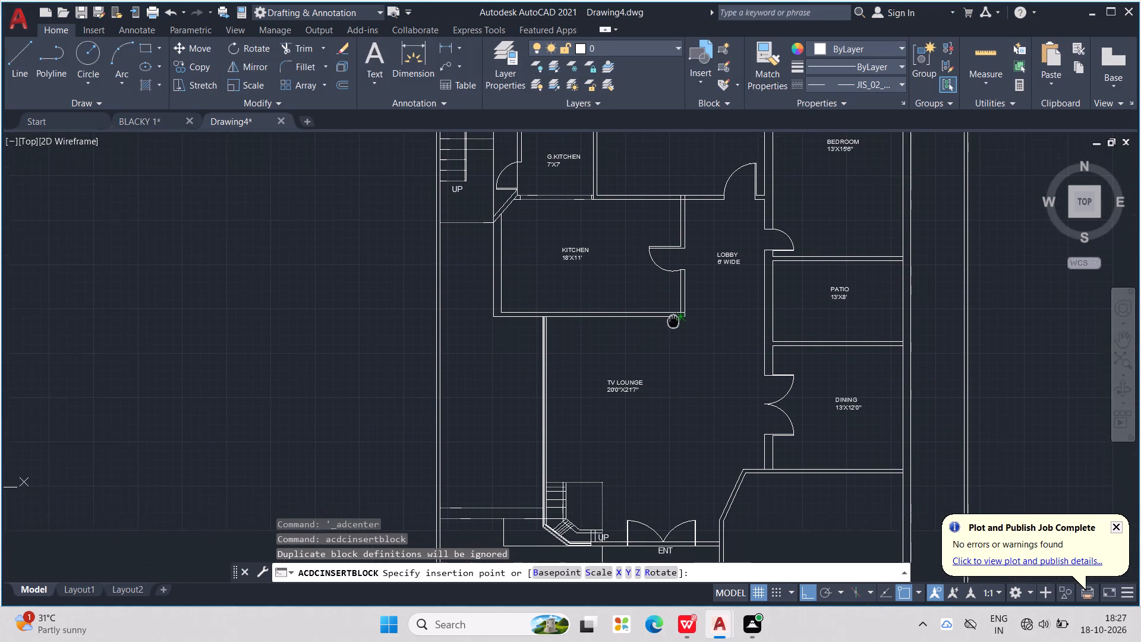
{"action": "middle_click_drag", "start_coordinate": [673, 319], "coordinate": [670, 315]}
{"action": "left_click", "coordinate": [684, 372]}
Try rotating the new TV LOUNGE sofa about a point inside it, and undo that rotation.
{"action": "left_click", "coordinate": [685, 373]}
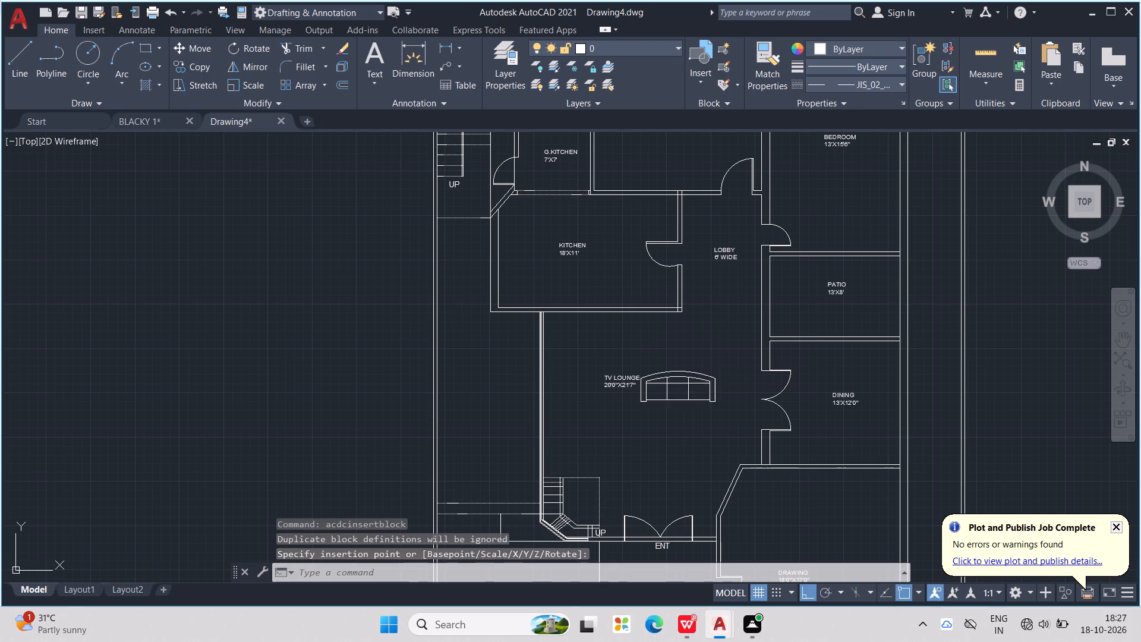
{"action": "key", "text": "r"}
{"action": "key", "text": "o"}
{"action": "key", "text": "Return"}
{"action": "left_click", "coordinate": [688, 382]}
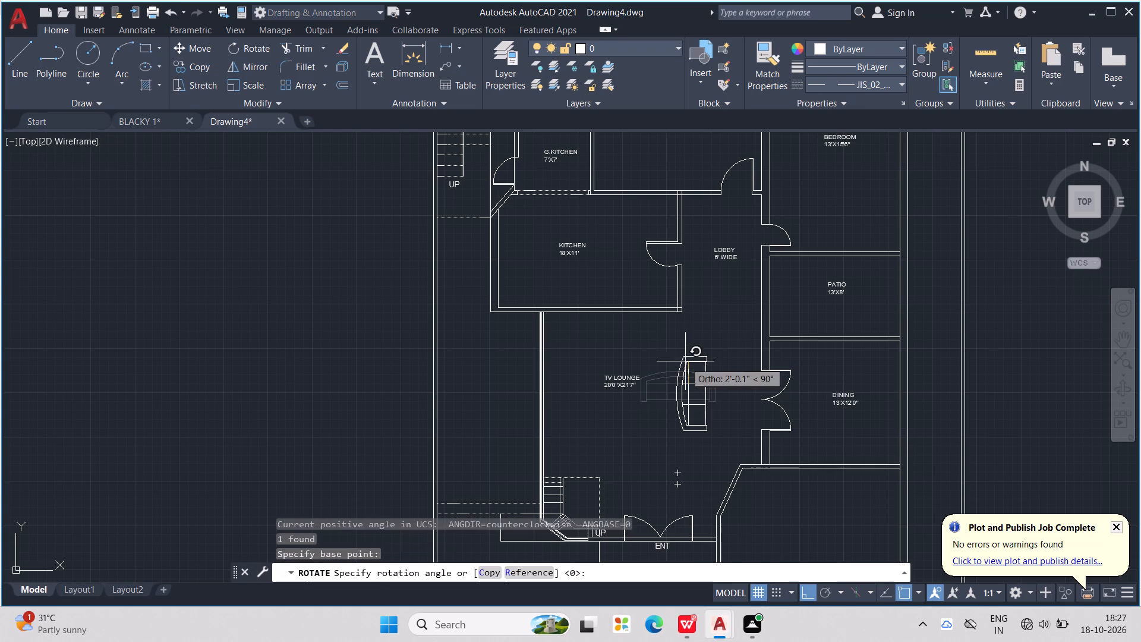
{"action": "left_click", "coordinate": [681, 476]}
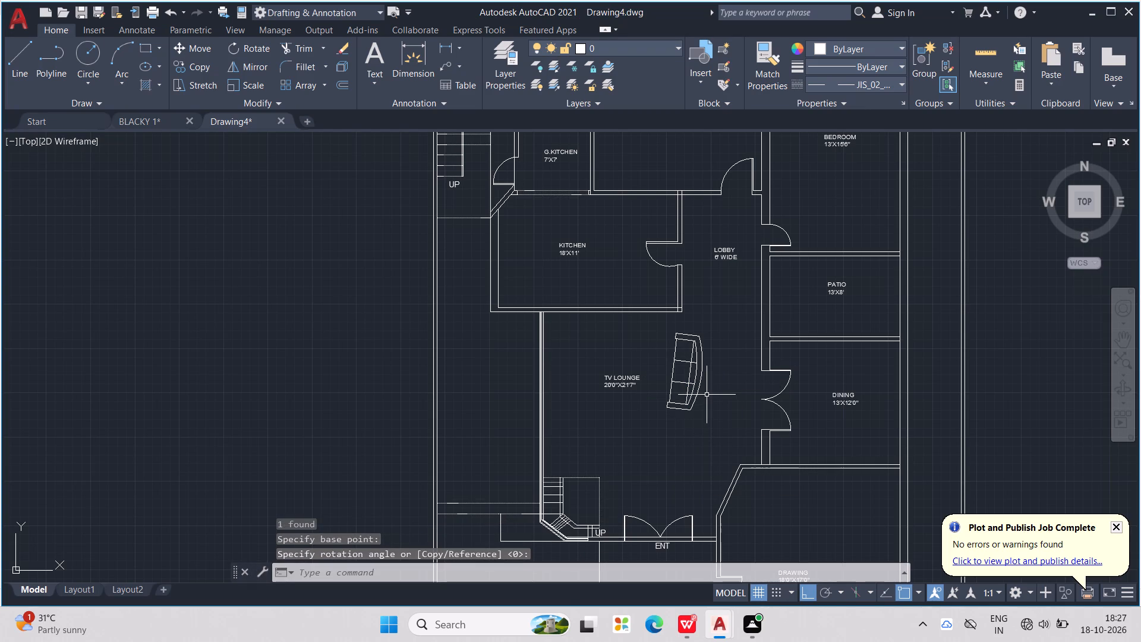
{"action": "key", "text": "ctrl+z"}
Rotate the TV LOUNGE sofa 270° about the middle of its back edge so its back faces east.
{"action": "left_click", "coordinate": [704, 392]}
{"action": "left_click", "coordinate": [696, 384]}
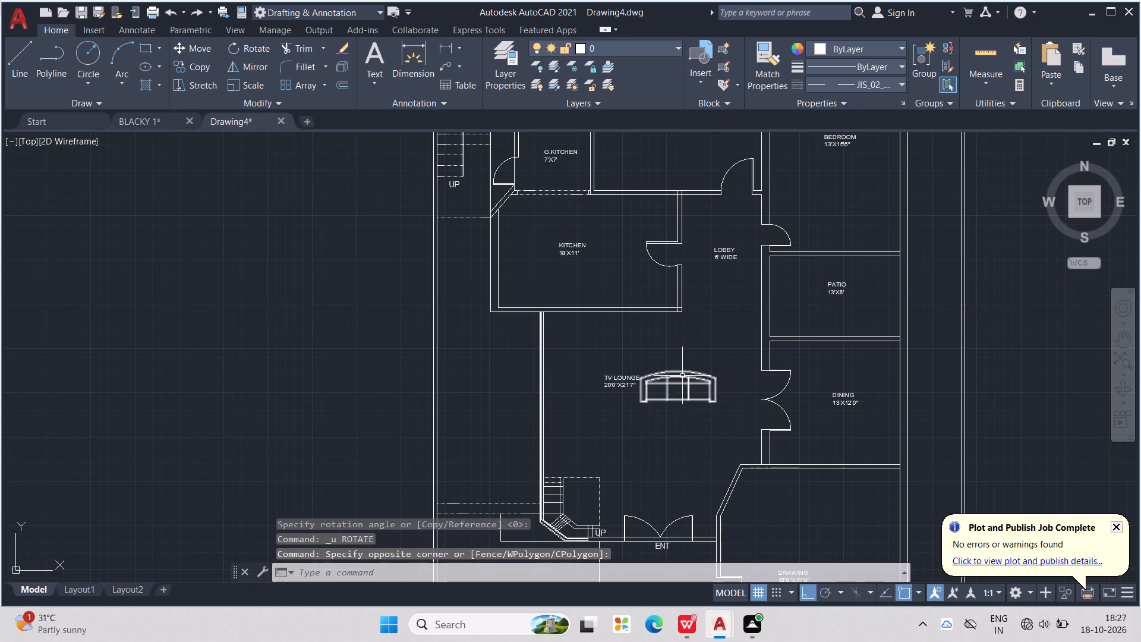
{"action": "left_click", "coordinate": [682, 376]}
{"action": "type", "text": "RO"}
{"action": "key", "text": "Return"}
{"action": "left_click", "coordinate": [682, 377]}
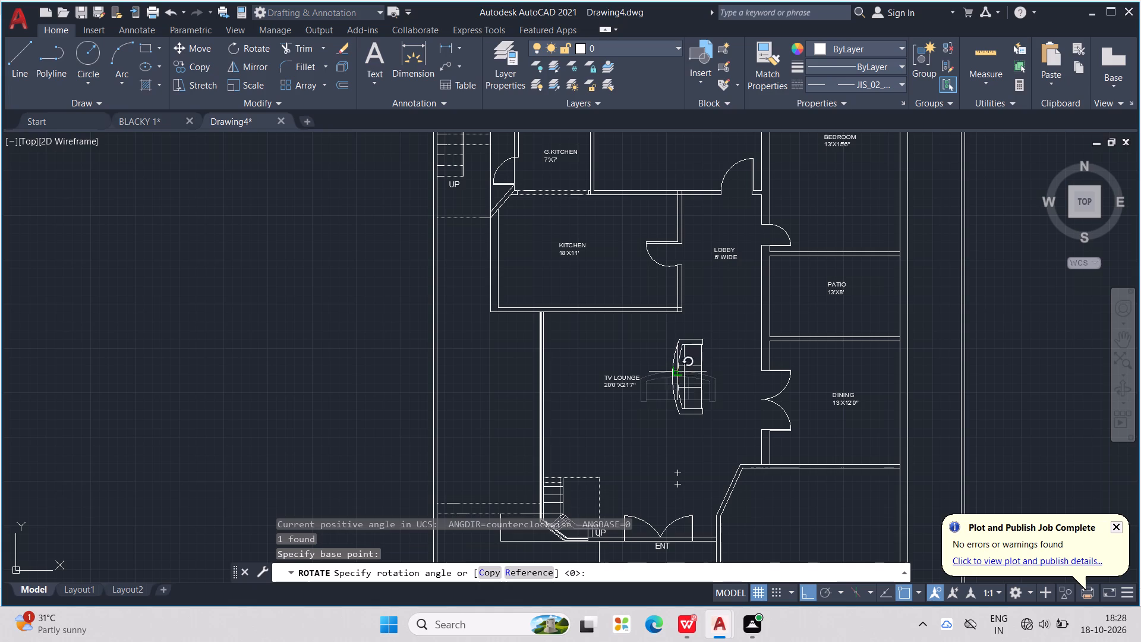
{"action": "left_click", "coordinate": [659, 503]}
Open the rotated sofa's properties and set its X scale to 0.5.
{"action": "left_click", "coordinate": [670, 411]}
{"action": "right_click", "coordinate": [670, 410]}
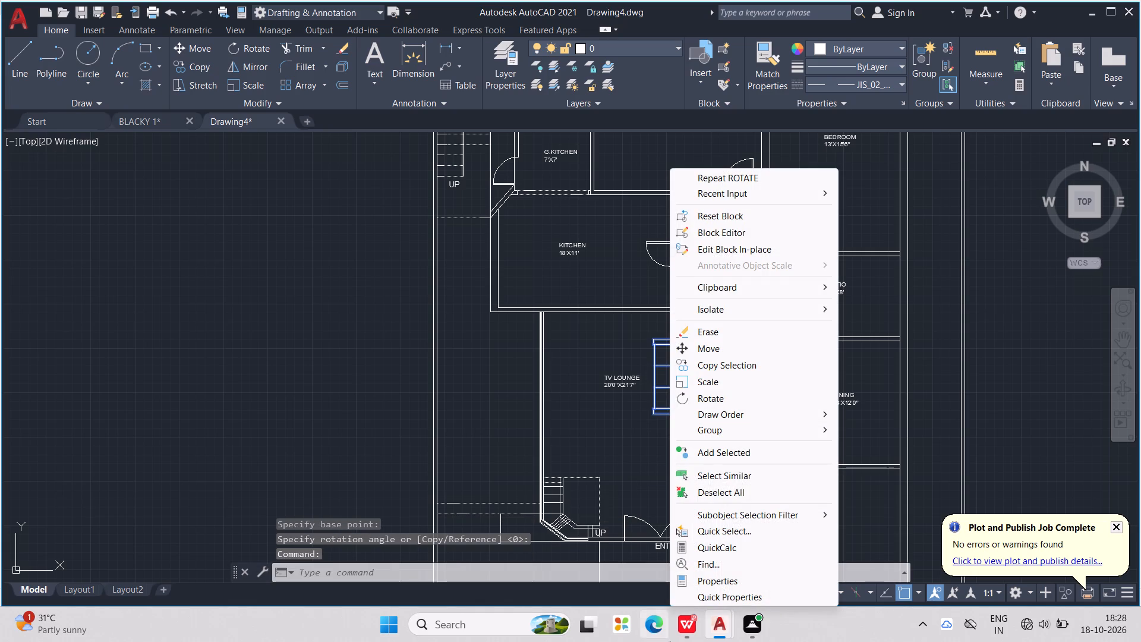
{"action": "left_click", "coordinate": [738, 581]}
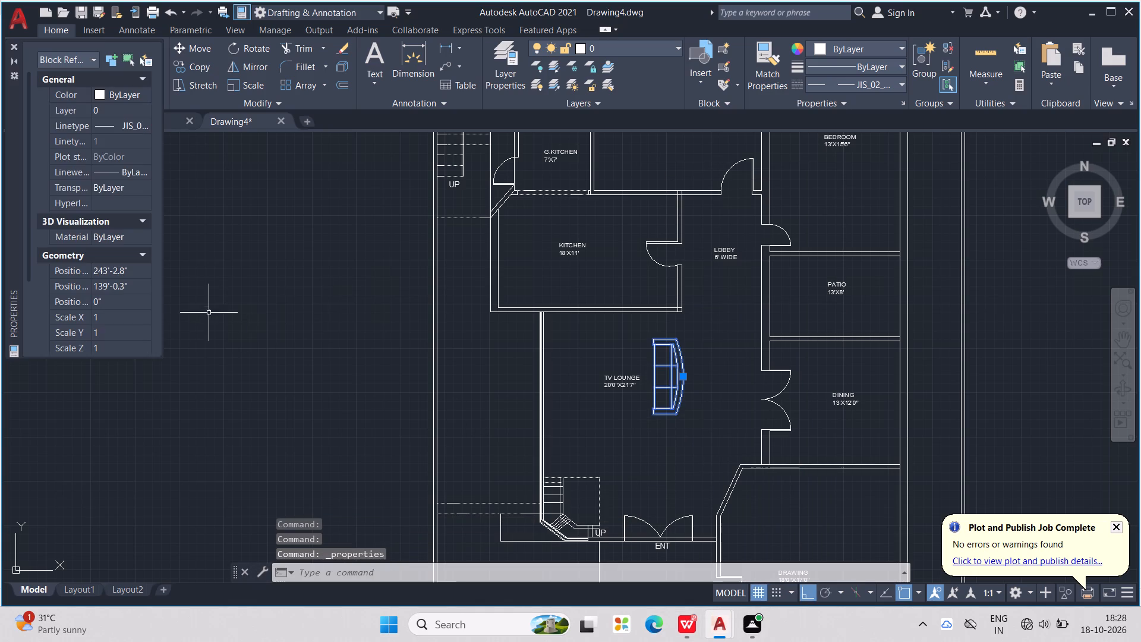
{"action": "left_click", "coordinate": [132, 311]}
{"action": "type", "text": "0.5"}
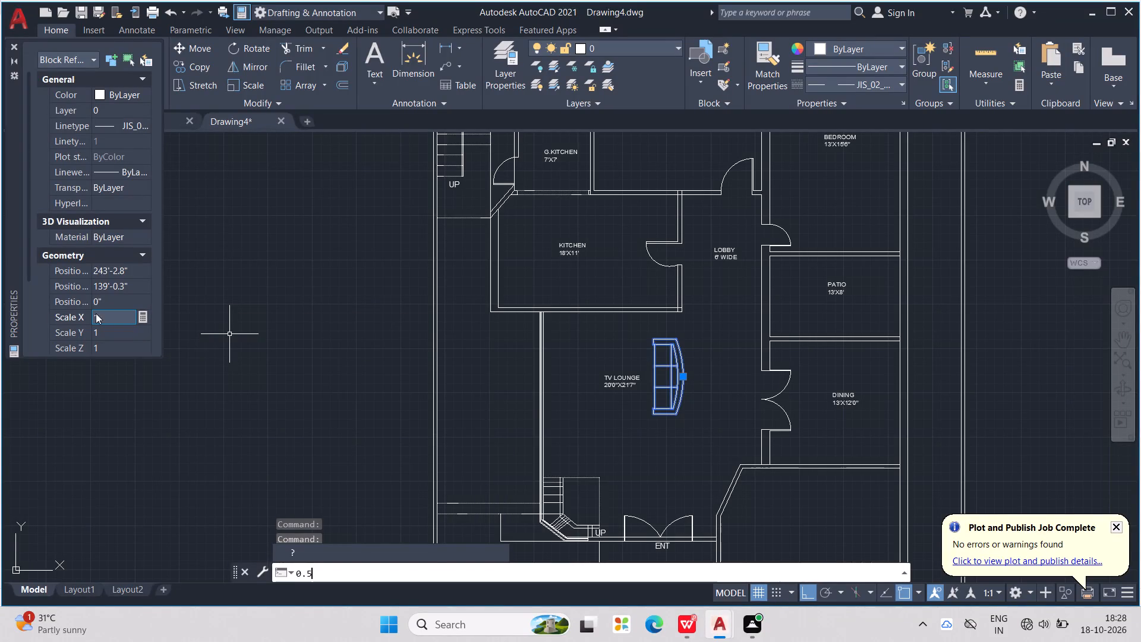
{"action": "left_click_drag", "start_coordinate": [96, 313], "coordinate": [61, 314]}
{"action": "type", "text": "0.5"}
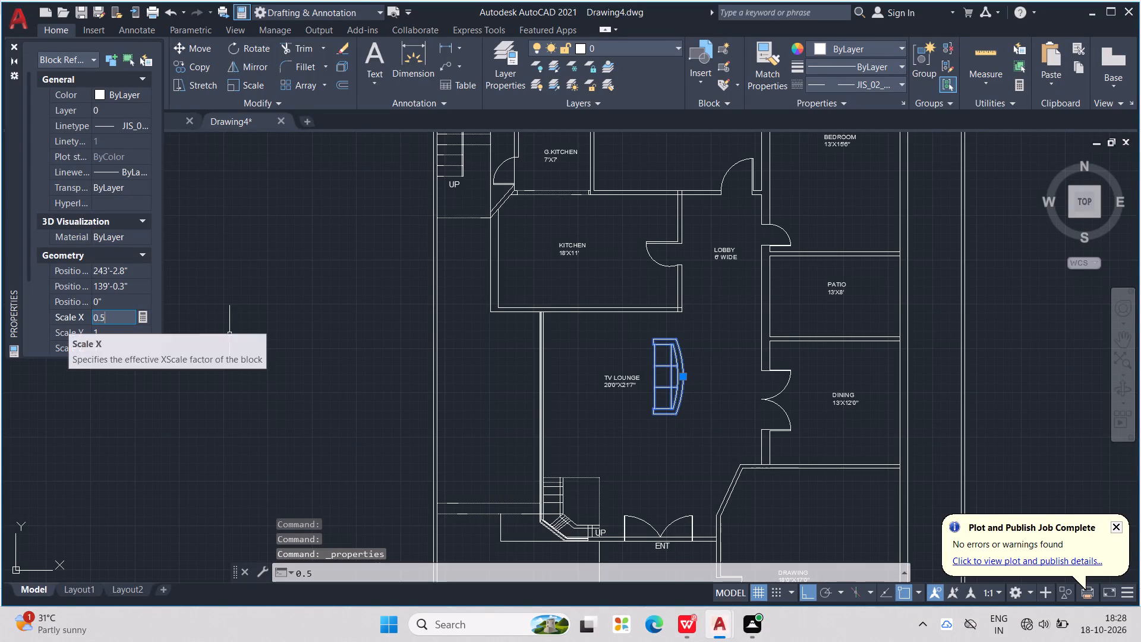
{"action": "left_click", "coordinate": [111, 335]}
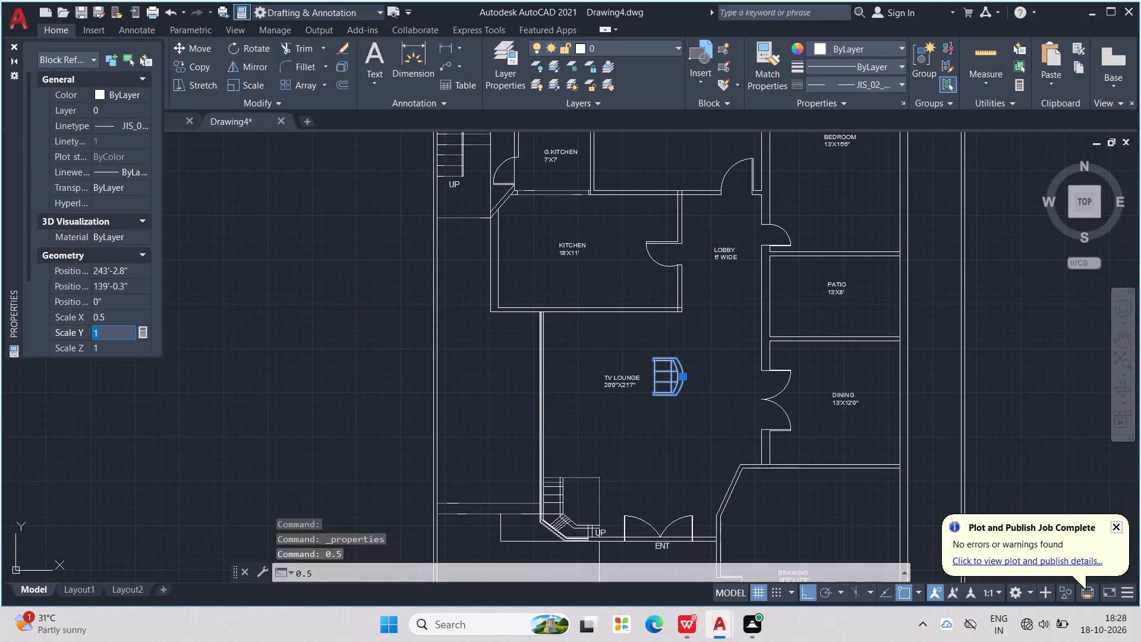
Set the sofa's X scale and Y scale both to 0.8 and deselect it.
{"action": "left_click", "coordinate": [115, 320]}
{"action": "type", "text": "0."}
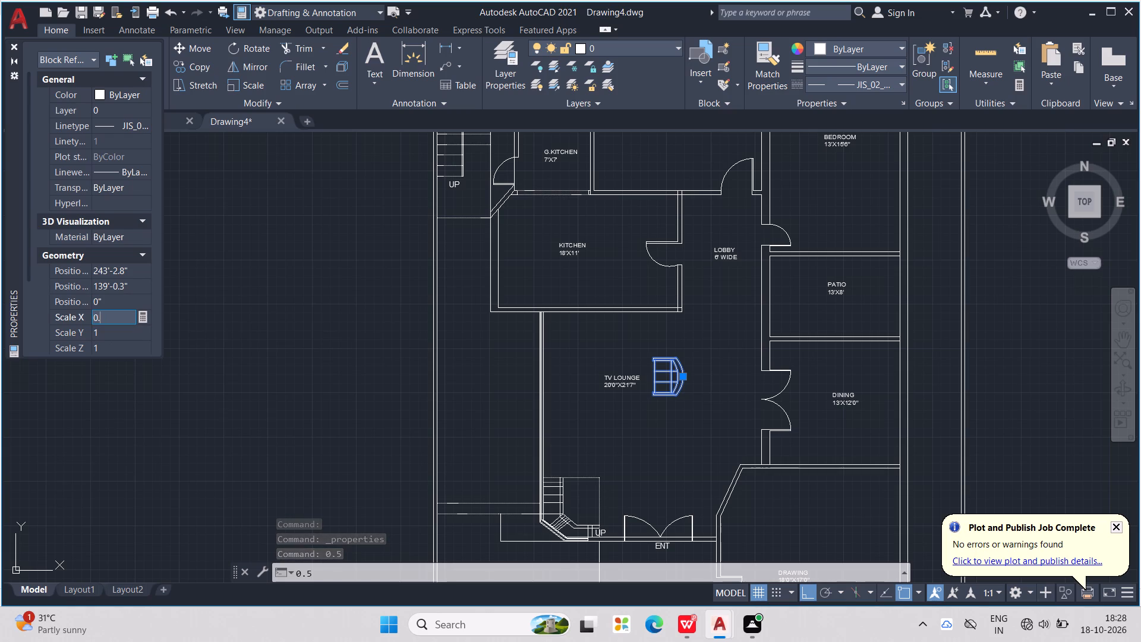
{"action": "key", "text": "8"}
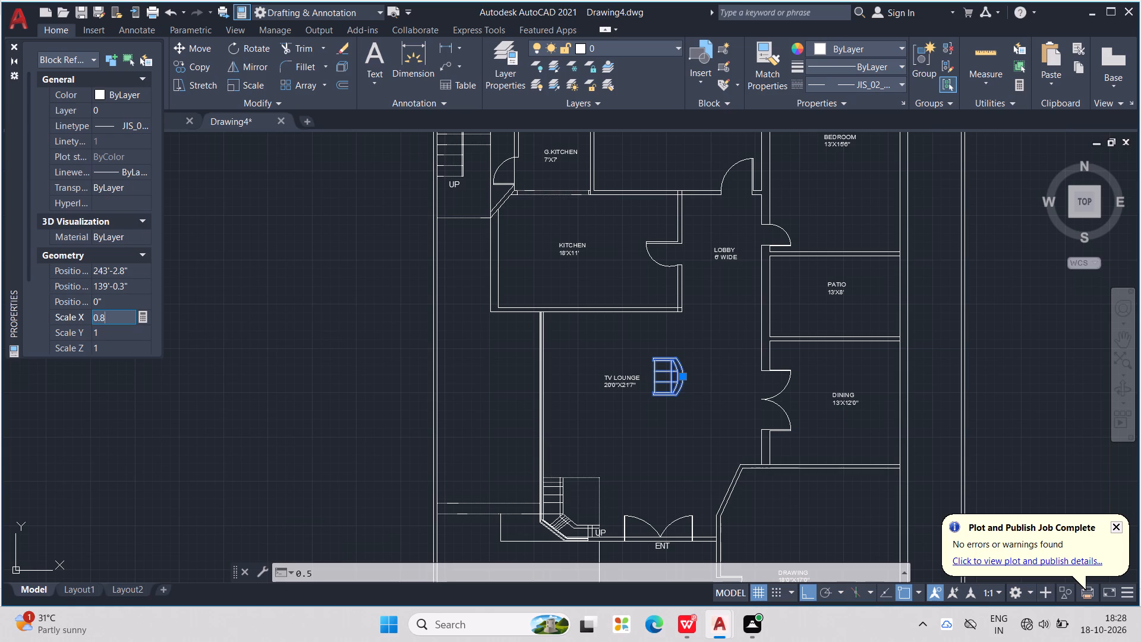
{"action": "left_click", "coordinate": [127, 342]}
{"action": "left_click", "coordinate": [119, 313]}
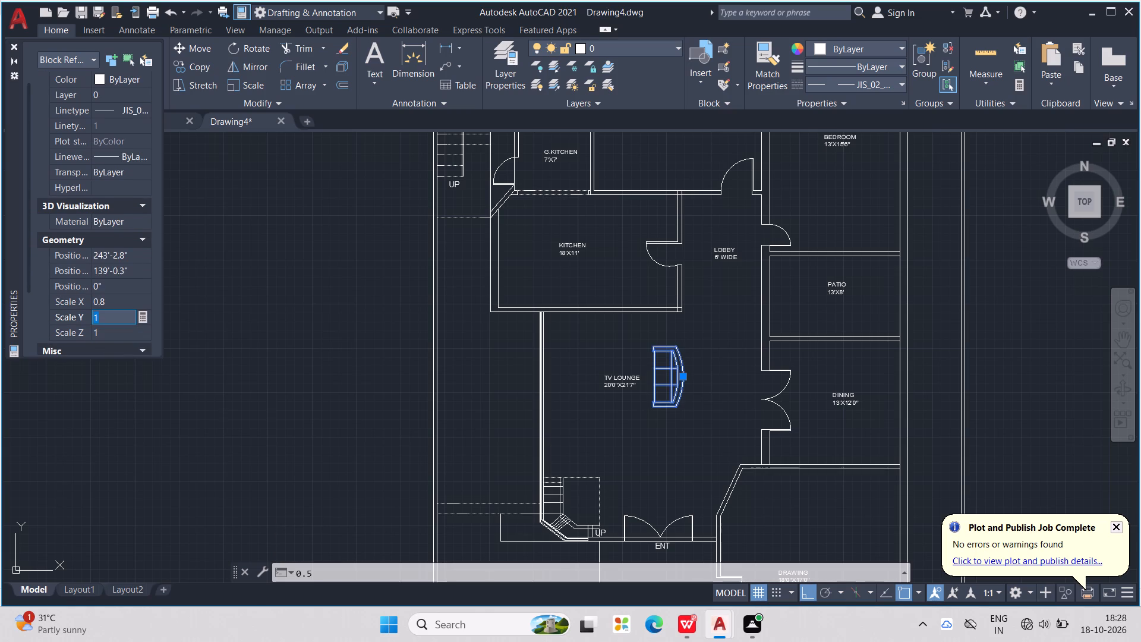
{"action": "left_click_drag", "start_coordinate": [111, 311], "coordinate": [60, 310]}
{"action": "type", "text": "0.8"}
{"action": "left_click", "coordinate": [125, 300]}
{"action": "key", "text": "Escape"}
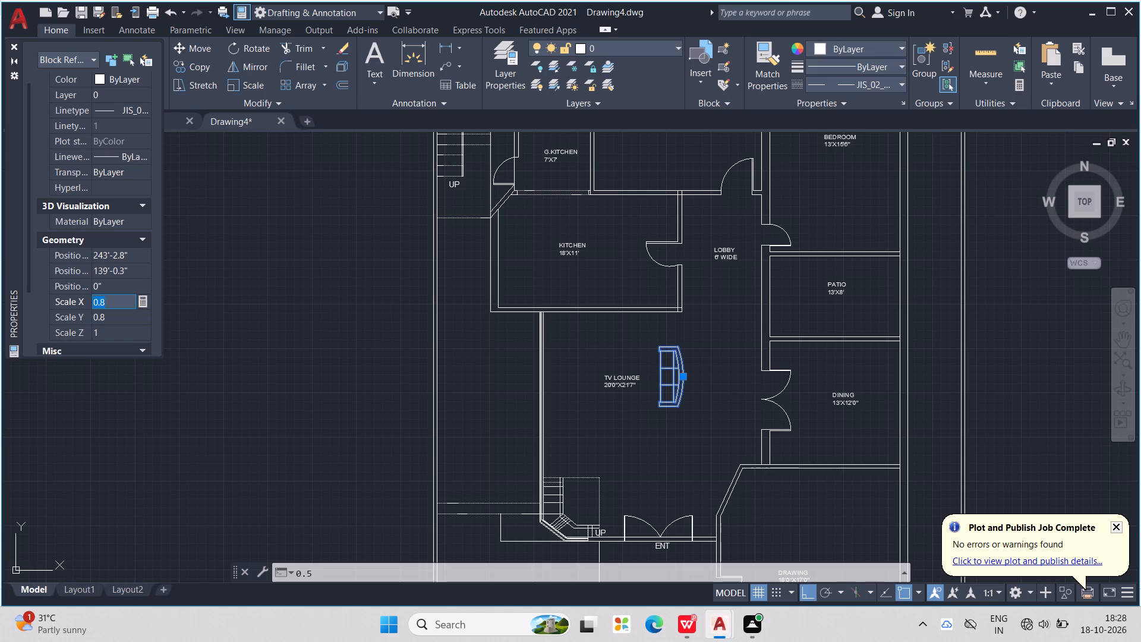
{"action": "key", "text": "Escape"}
{"action": "key", "text": "Escape"}
{"action": "key", "text": "Escape"}
{"action": "key", "text": "Escape"}
Copy the resized sofa and paste the duplicate southwest of the TV LOUNGE label, near the west wall.
{"action": "middle_click_drag", "start_coordinate": [686, 357], "coordinate": [689, 362]}
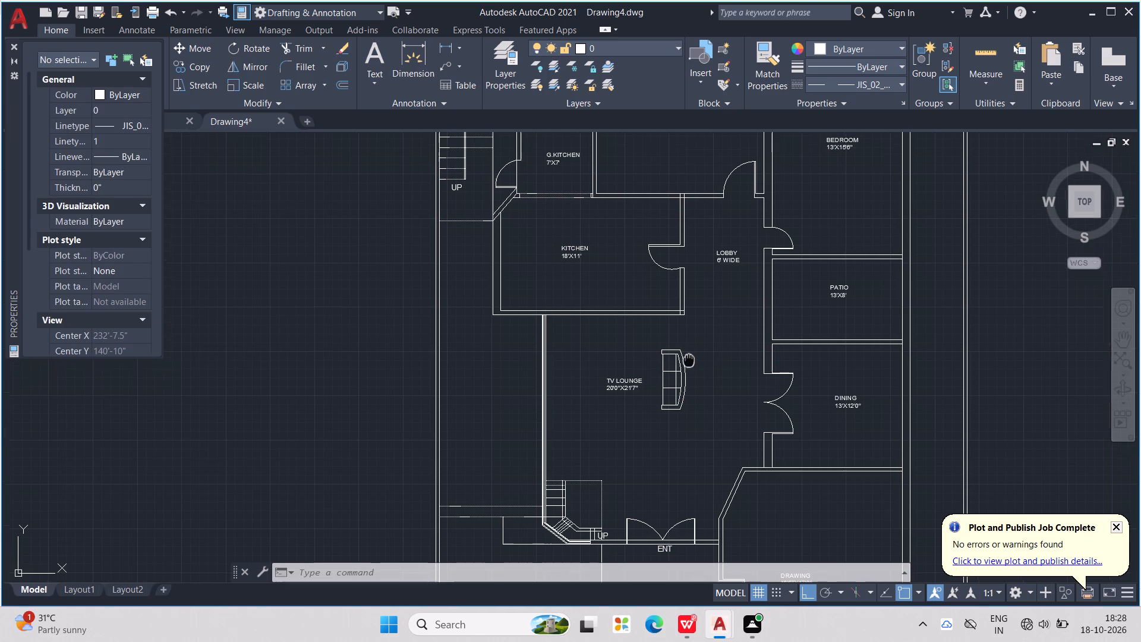
{"action": "middle_click_drag", "start_coordinate": [689, 362], "coordinate": [676, 354]}
{"action": "key", "text": "Escape"}
{"action": "key", "text": "Escape"}
{"action": "key", "text": "Escape"}
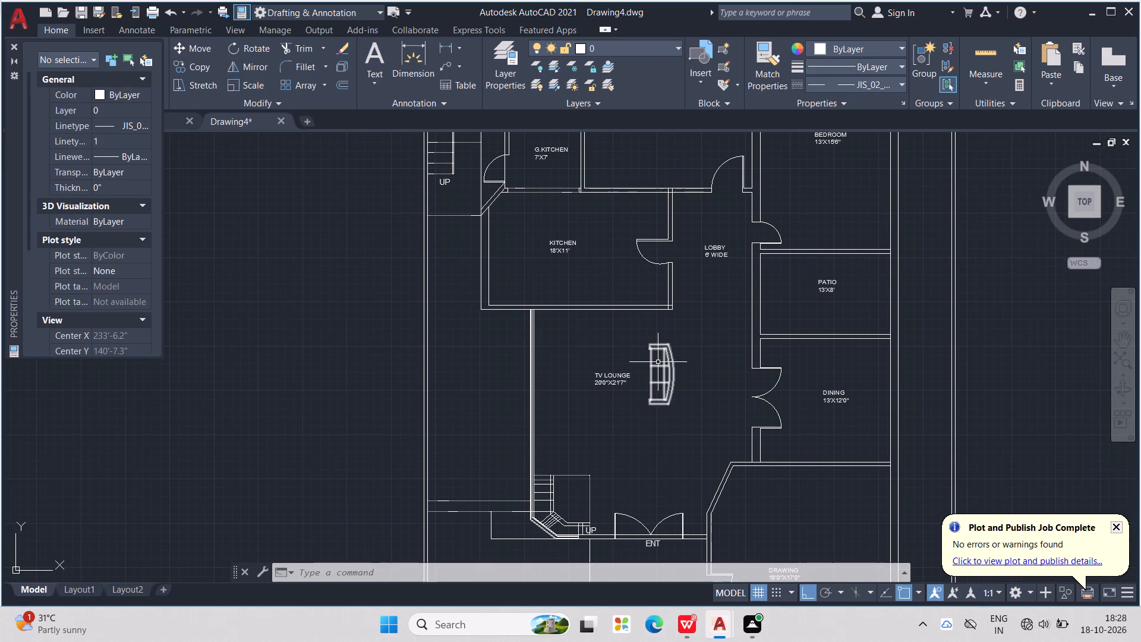
{"action": "key", "text": "Escape"}
{"action": "left_click", "coordinate": [664, 382]}
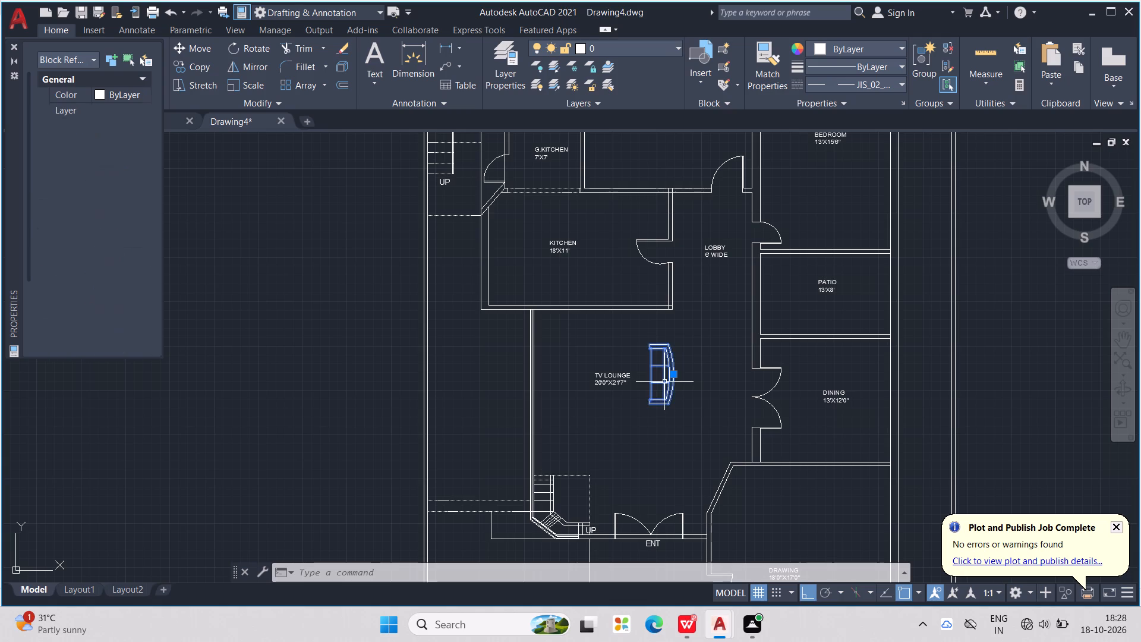
{"action": "key", "text": "ctrl+c"}
{"action": "key", "text": "ctrl+v"}
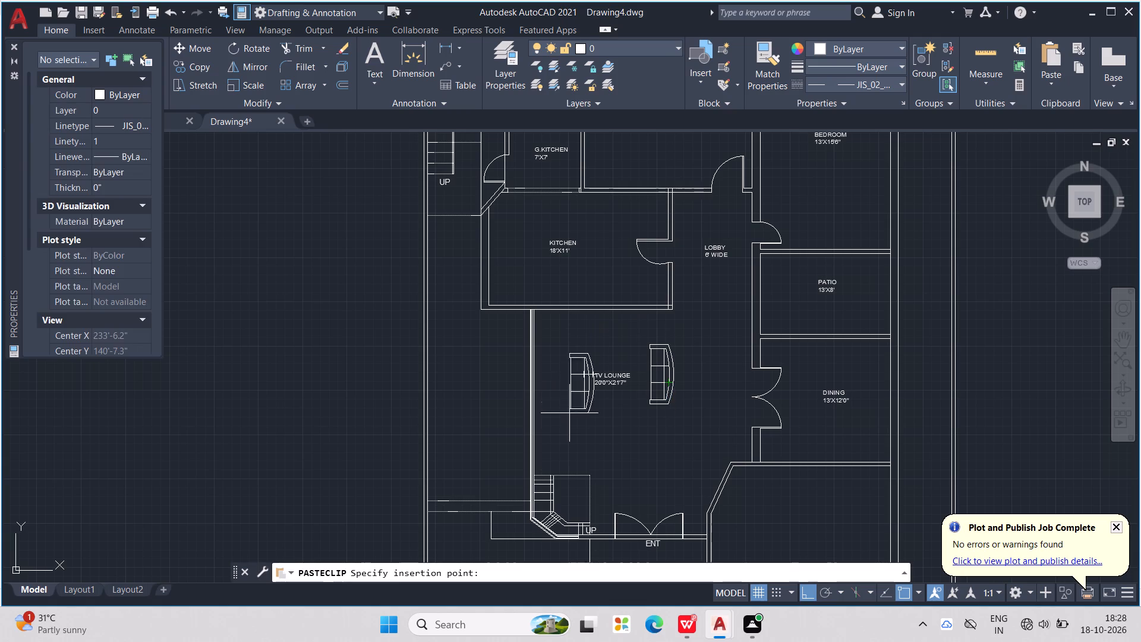
{"action": "left_click", "coordinate": [573, 437]}
Rotate the pasted sofa 90° about a point at its south end so its back faces north.
{"action": "left_click", "coordinate": [586, 419]}
{"action": "type", "text": "RO"}
{"action": "key", "text": "Return"}
{"action": "left_click", "coordinate": [582, 433]}
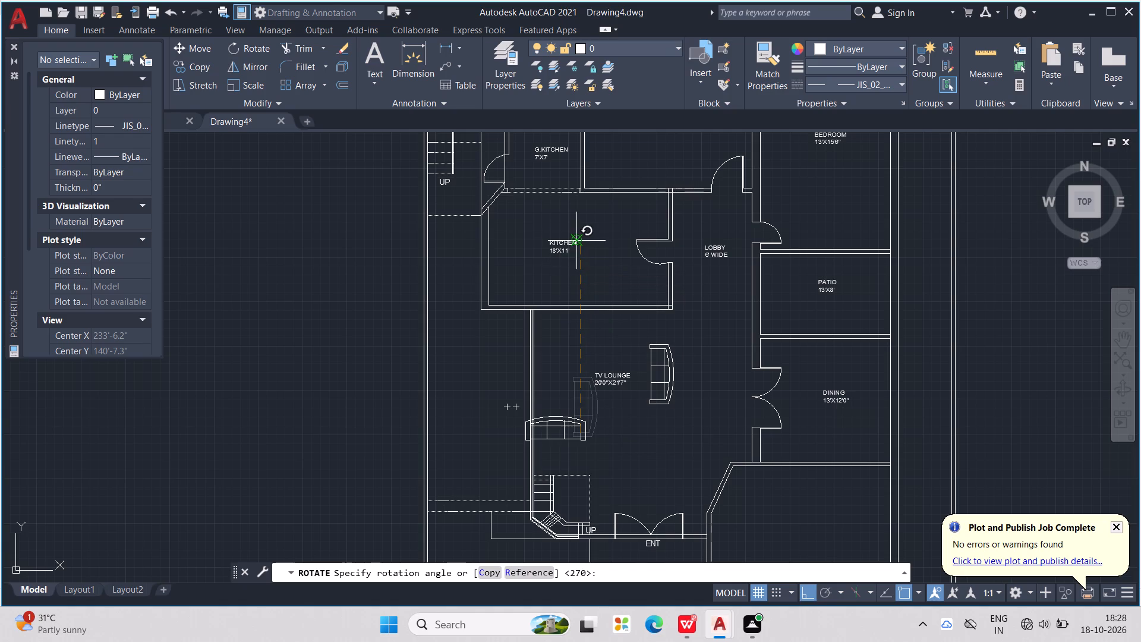
{"action": "left_click", "coordinate": [570, 212]}
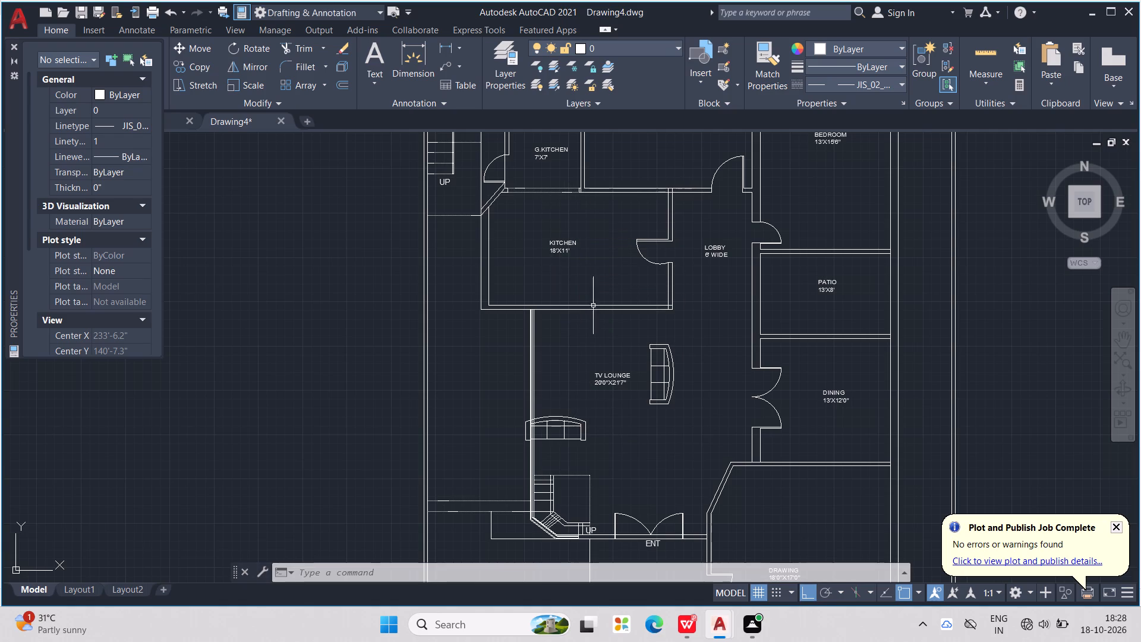
Move the second sofa north of the TV LOUNGE label, placing its back just below the KITCHEN's south wall.
{"action": "left_click", "coordinate": [573, 417]}
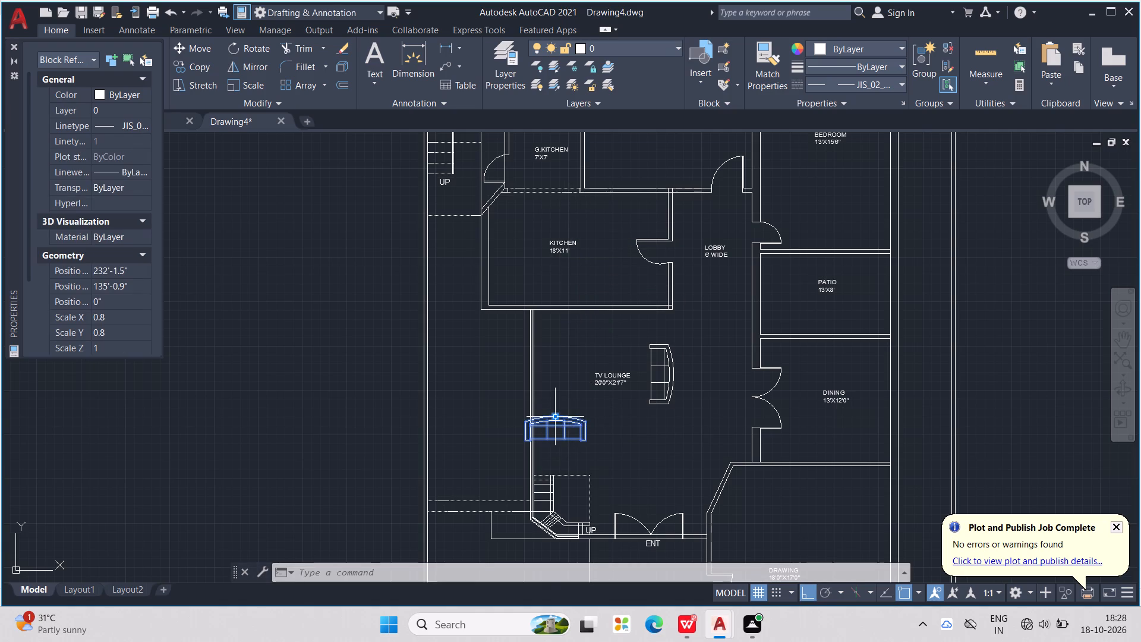
{"action": "left_click_drag", "start_coordinate": [553, 417], "coordinate": [601, 340]}
{"action": "left_click", "coordinate": [601, 340]}
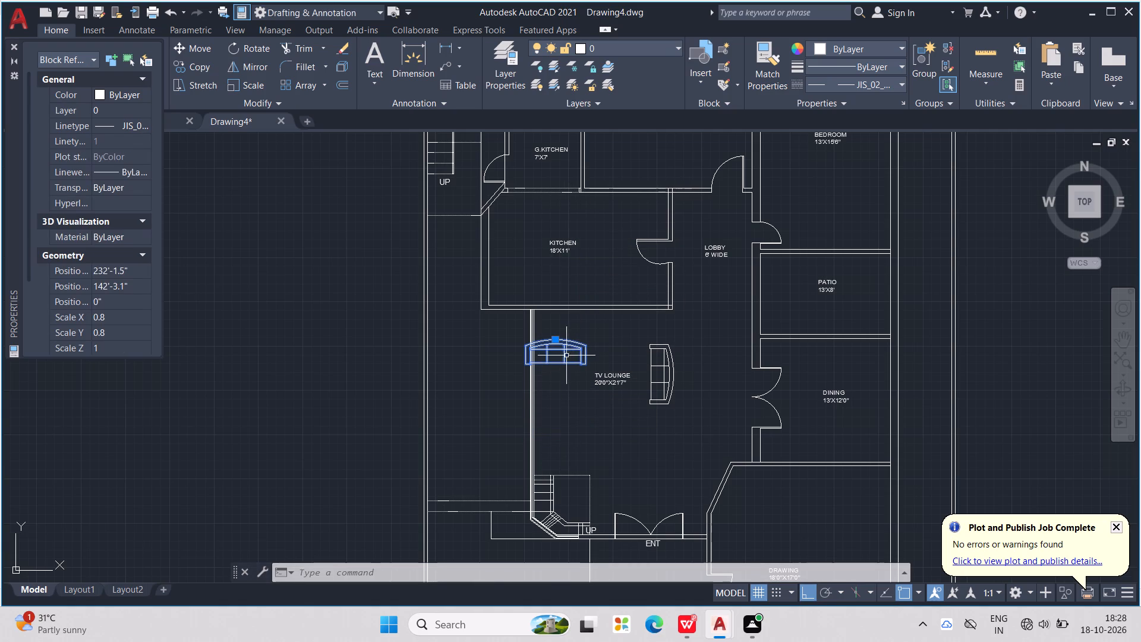
{"action": "left_click_drag", "start_coordinate": [560, 358], "coordinate": [585, 342]}
{"action": "left_click_drag", "start_coordinate": [555, 339], "coordinate": [606, 316]}
{"action": "left_click", "coordinate": [606, 316]}
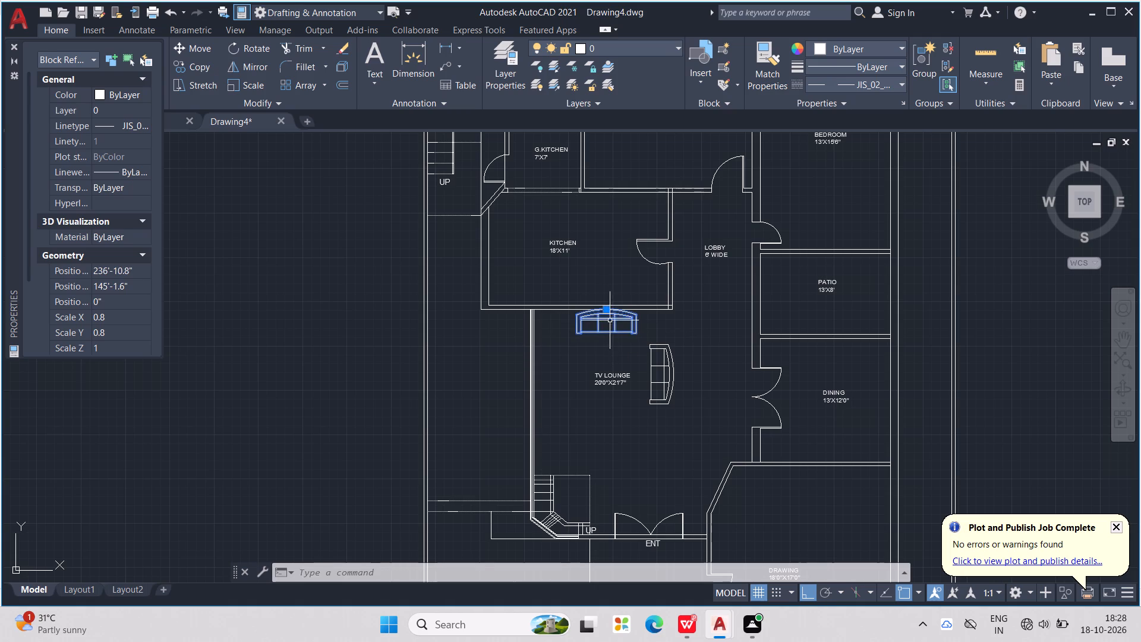
{"action": "left_click_drag", "start_coordinate": [606, 311], "coordinate": [610, 322]}
{"action": "left_click", "coordinate": [612, 322]}
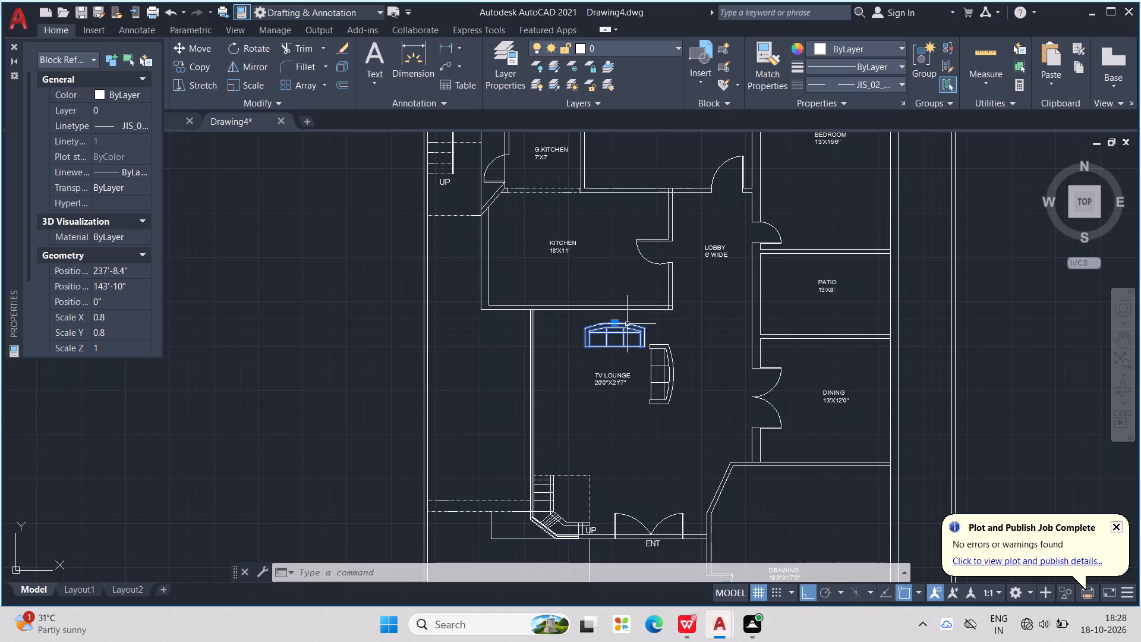
{"action": "scroll", "coordinate": [635, 351], "scroll_direction": "up", "scroll_amount": 2}
{"action": "left_click_drag", "start_coordinate": [645, 342], "coordinate": [645, 340]}
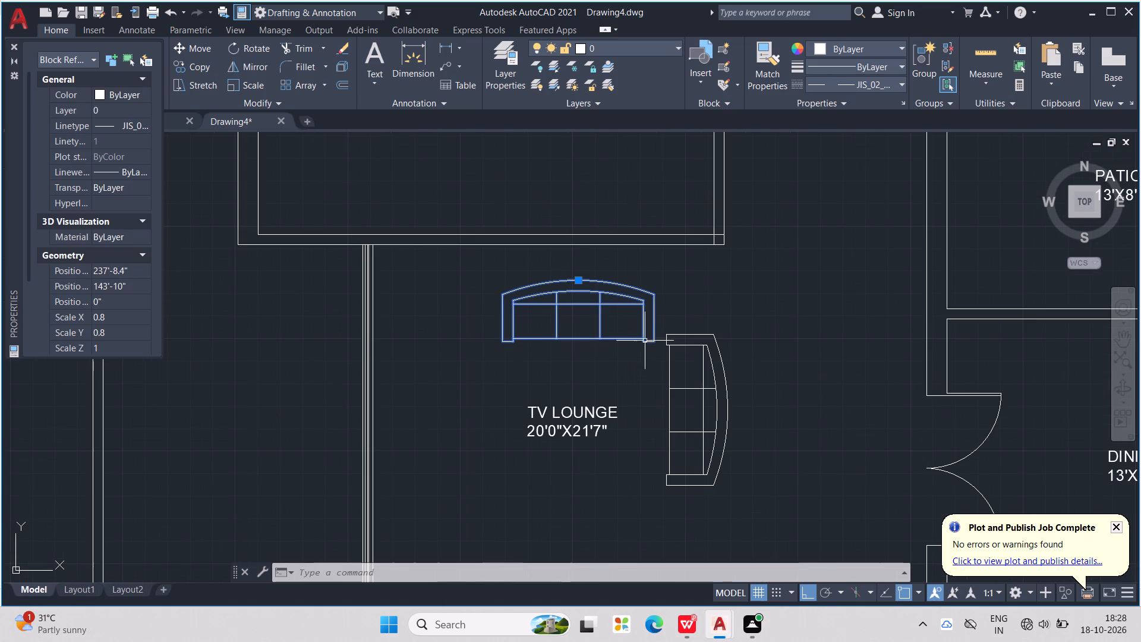
{"action": "left_click_drag", "start_coordinate": [645, 340], "coordinate": [645, 319]}
{"action": "left_click", "coordinate": [645, 319]}
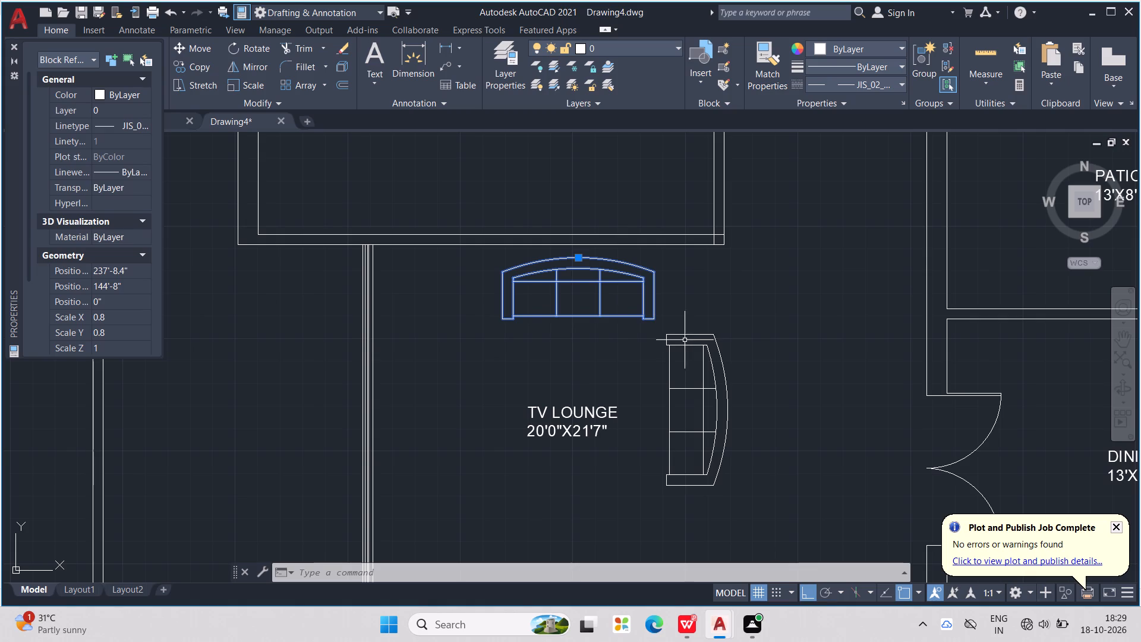
{"action": "left_click", "coordinate": [684, 335]}
{"action": "key", "text": "Escape"}
{"action": "key", "text": "Escape"}
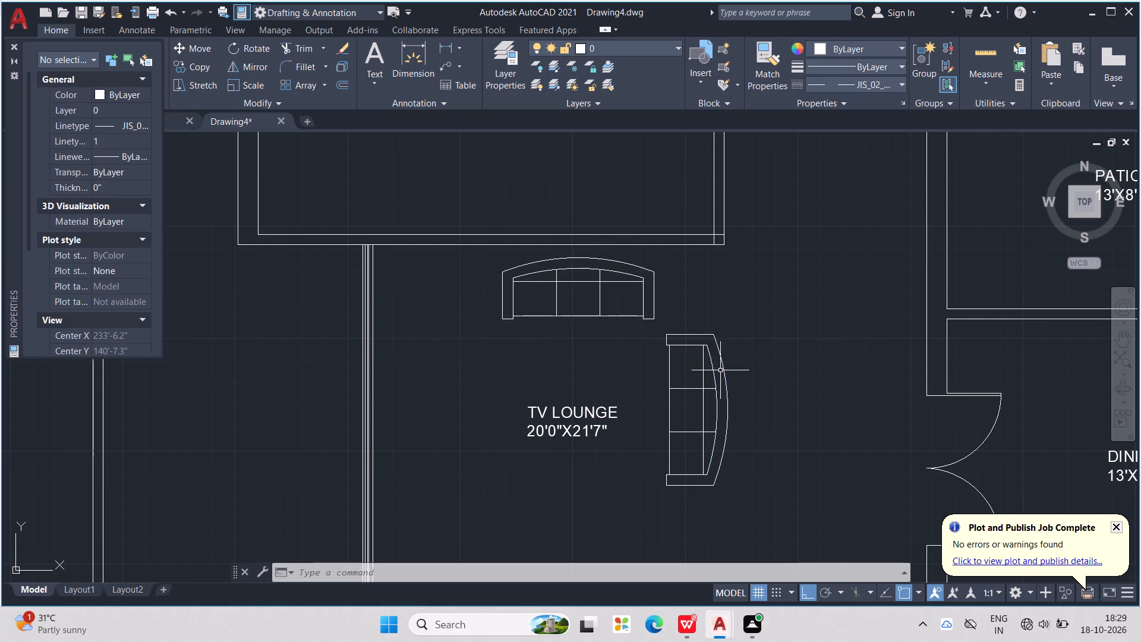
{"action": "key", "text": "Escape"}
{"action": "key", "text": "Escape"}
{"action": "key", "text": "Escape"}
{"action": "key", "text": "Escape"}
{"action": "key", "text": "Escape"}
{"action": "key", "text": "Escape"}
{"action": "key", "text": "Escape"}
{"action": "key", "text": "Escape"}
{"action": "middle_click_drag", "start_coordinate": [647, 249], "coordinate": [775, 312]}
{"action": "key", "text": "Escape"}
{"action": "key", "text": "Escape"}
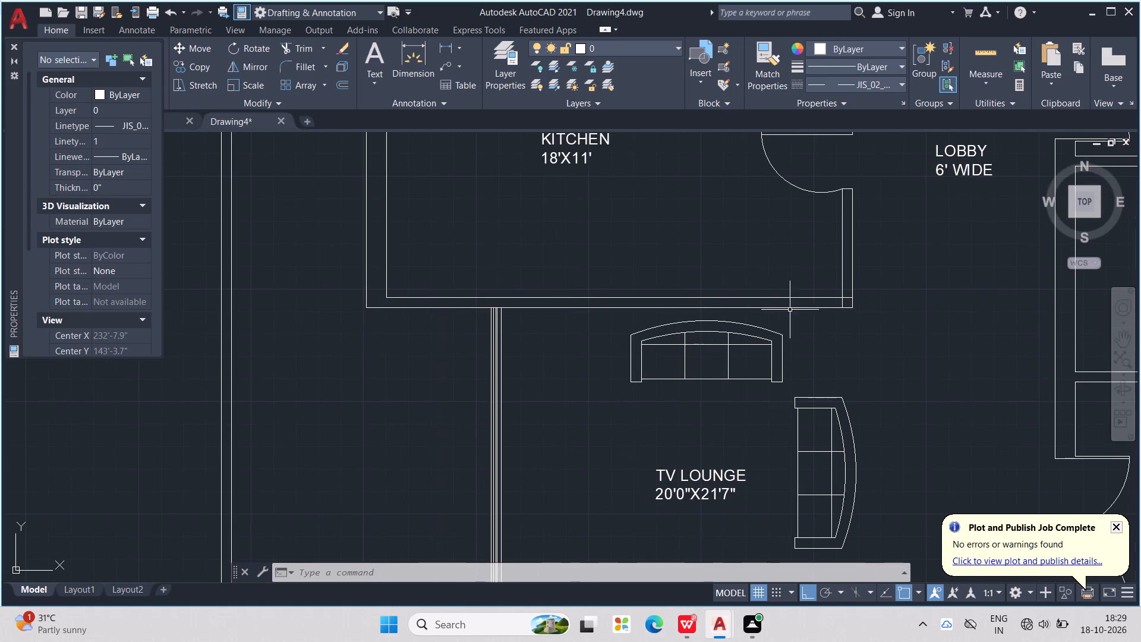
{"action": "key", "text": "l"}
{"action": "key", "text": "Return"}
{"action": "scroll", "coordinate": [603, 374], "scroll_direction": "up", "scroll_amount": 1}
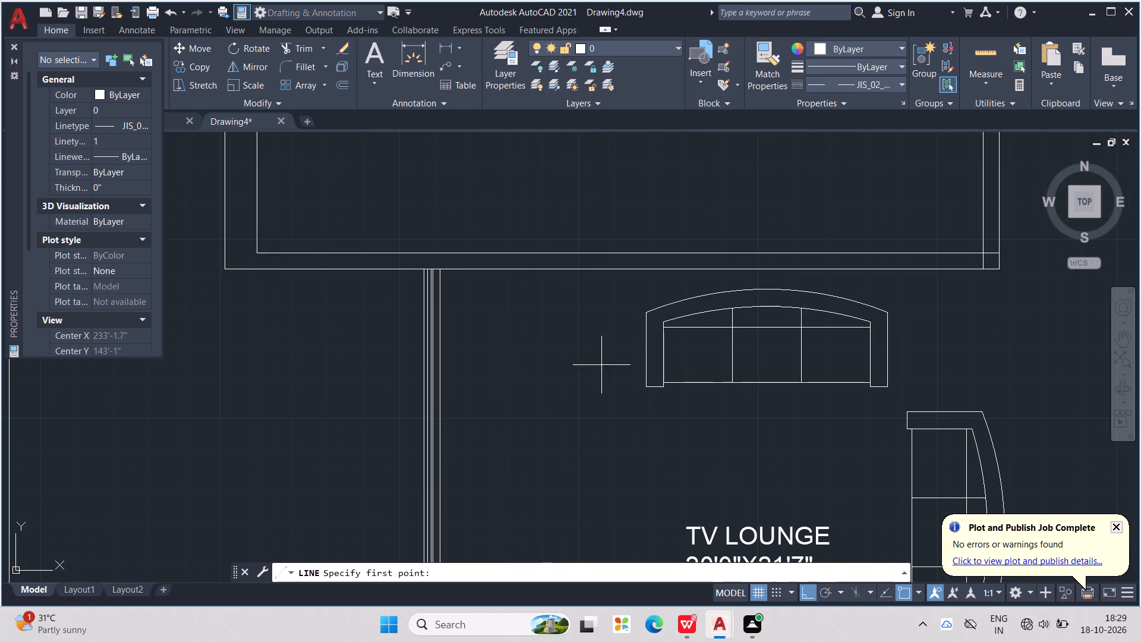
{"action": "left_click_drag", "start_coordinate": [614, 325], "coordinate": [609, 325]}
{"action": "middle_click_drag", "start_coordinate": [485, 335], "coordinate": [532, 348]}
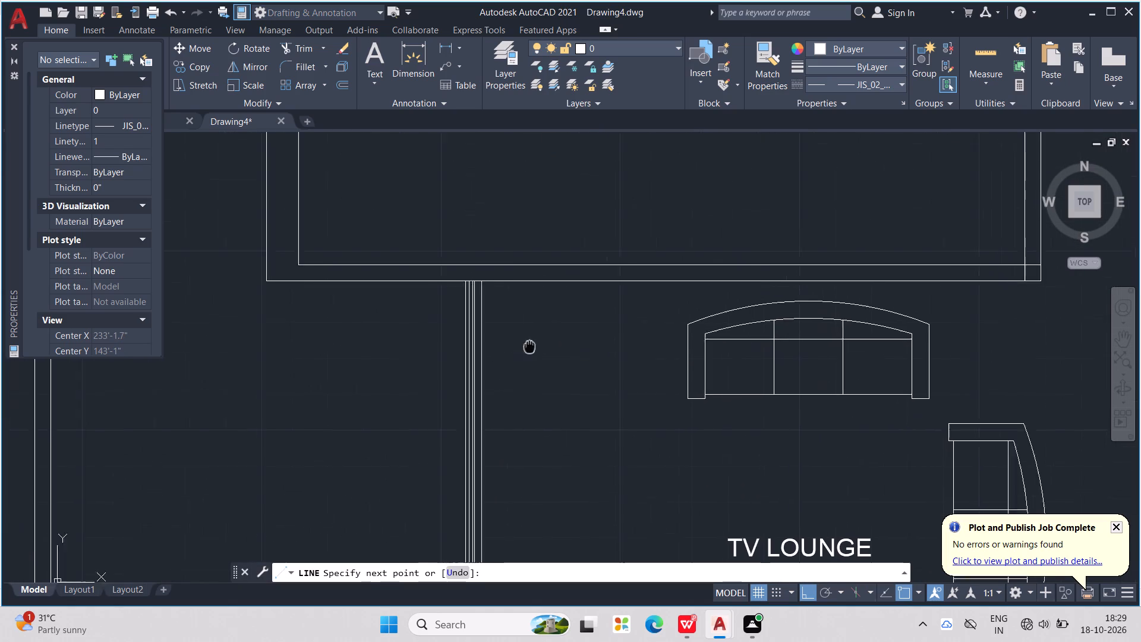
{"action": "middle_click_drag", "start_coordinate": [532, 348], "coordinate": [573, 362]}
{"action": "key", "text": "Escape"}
Set the current linetype to ByLayer.
{"action": "left_click", "coordinate": [887, 84]}
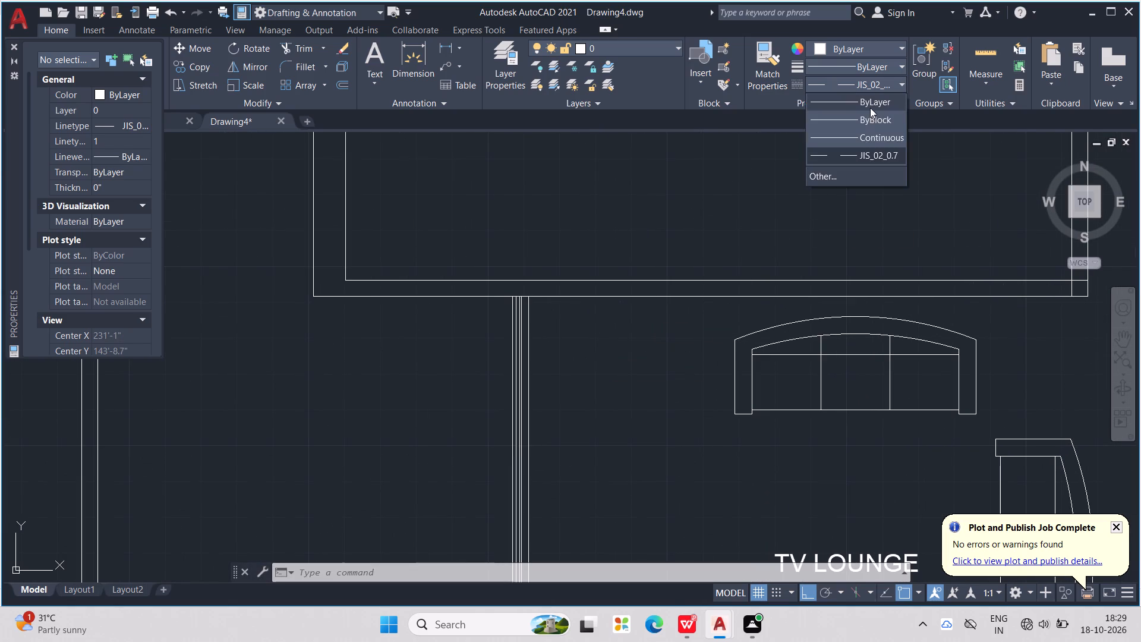
{"action": "left_click", "coordinate": [870, 108]}
{"action": "key", "text": "Escape"}
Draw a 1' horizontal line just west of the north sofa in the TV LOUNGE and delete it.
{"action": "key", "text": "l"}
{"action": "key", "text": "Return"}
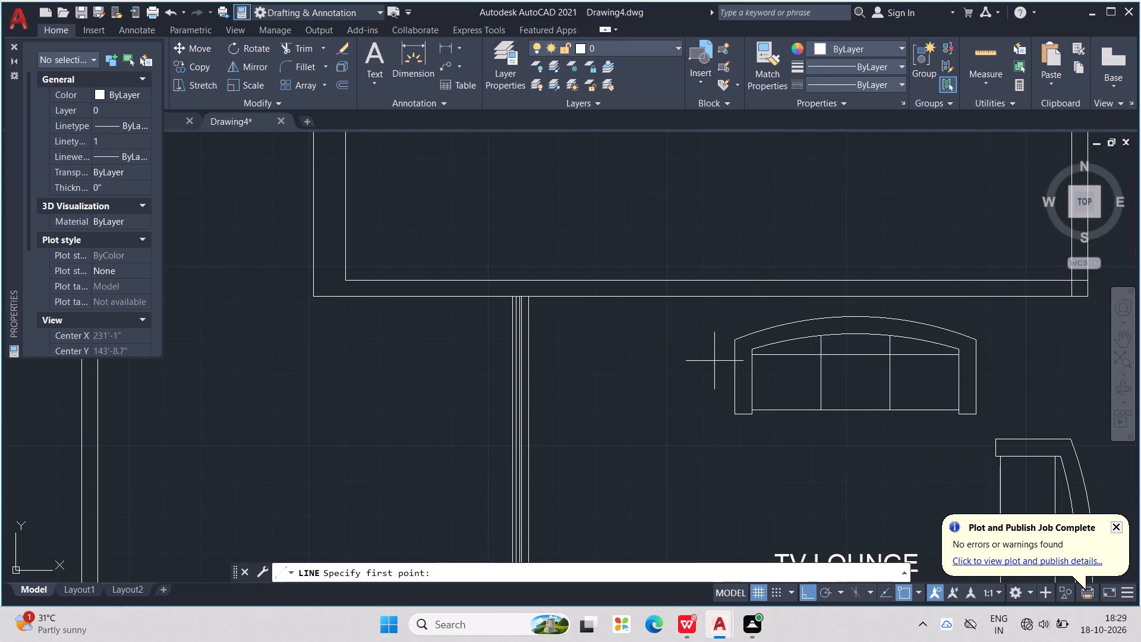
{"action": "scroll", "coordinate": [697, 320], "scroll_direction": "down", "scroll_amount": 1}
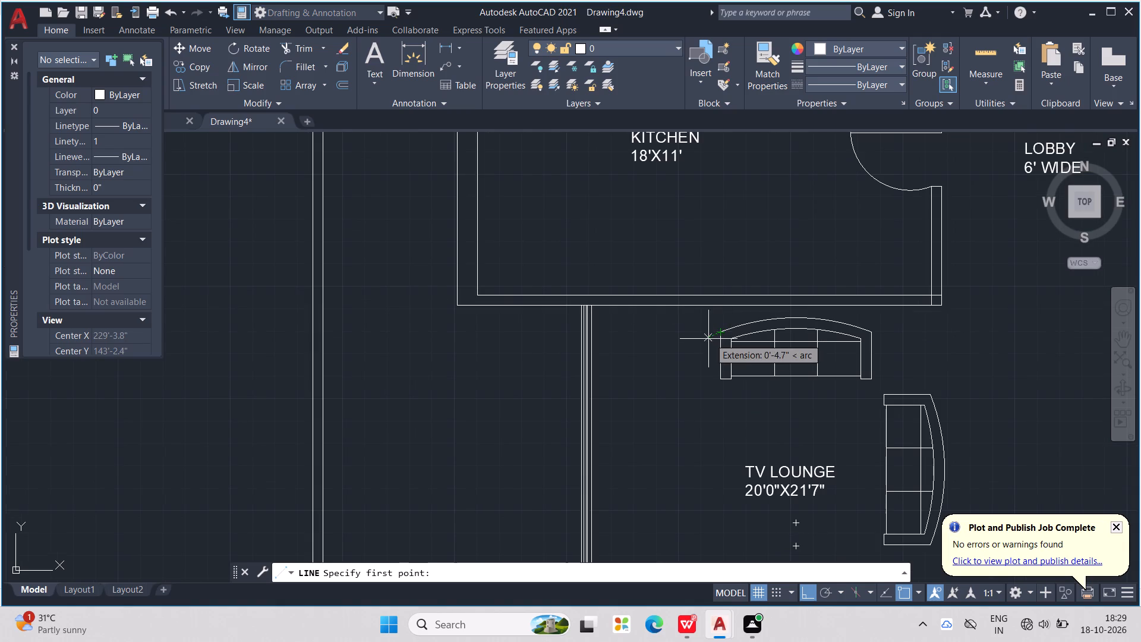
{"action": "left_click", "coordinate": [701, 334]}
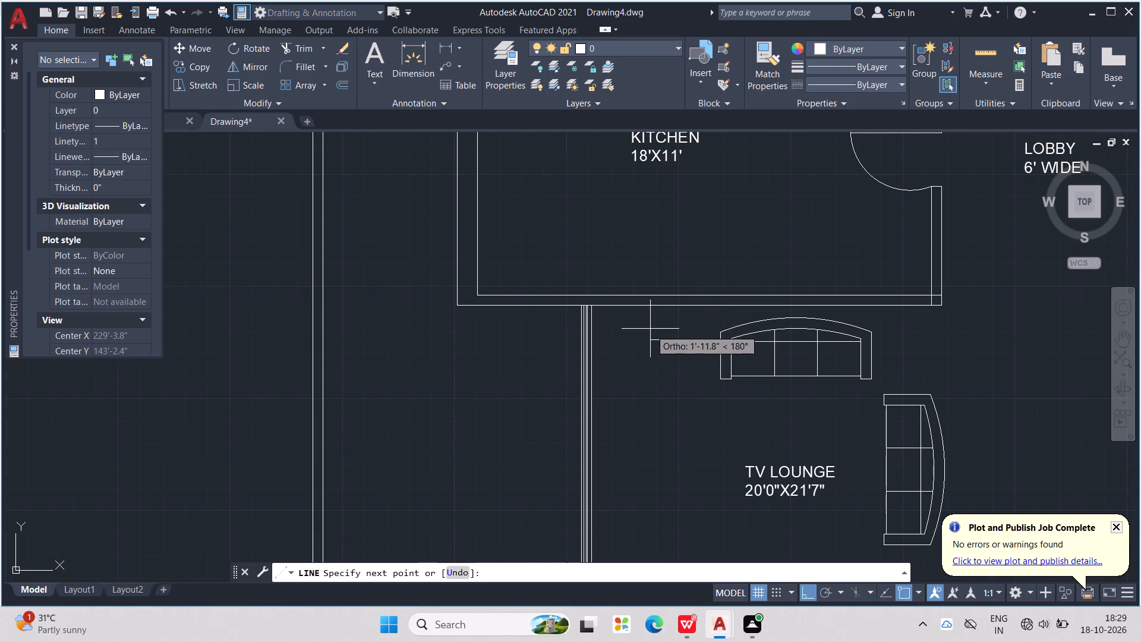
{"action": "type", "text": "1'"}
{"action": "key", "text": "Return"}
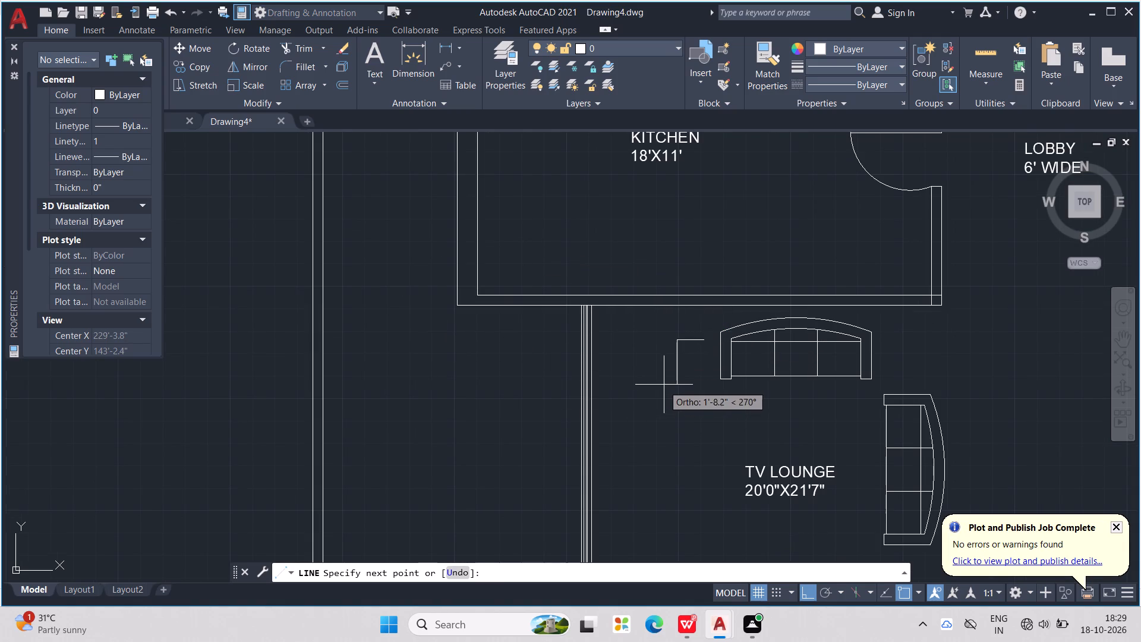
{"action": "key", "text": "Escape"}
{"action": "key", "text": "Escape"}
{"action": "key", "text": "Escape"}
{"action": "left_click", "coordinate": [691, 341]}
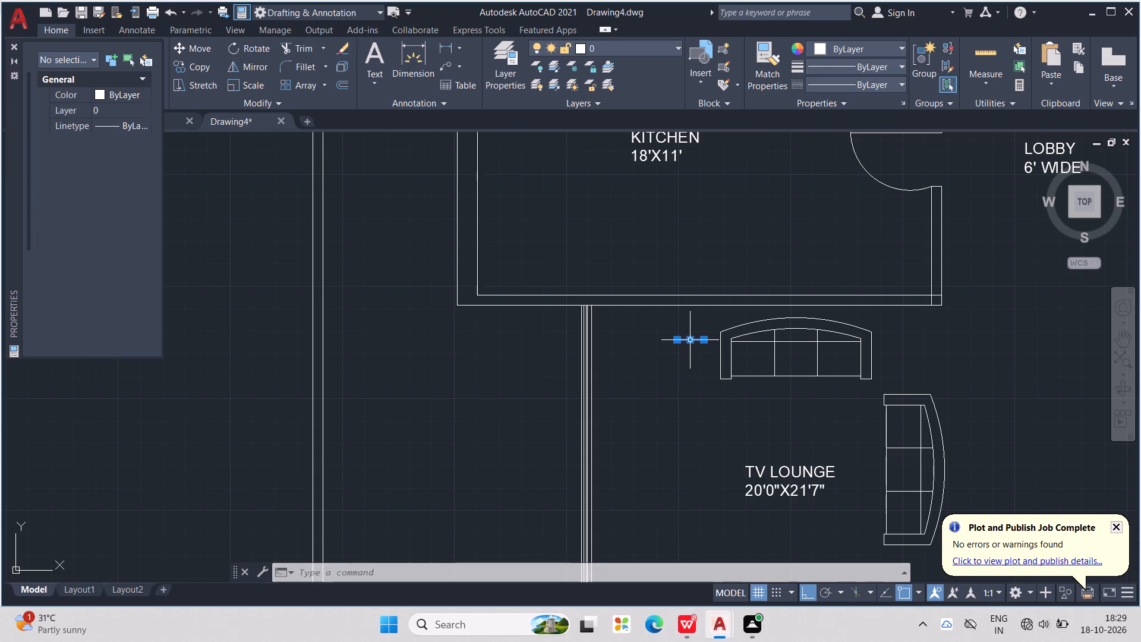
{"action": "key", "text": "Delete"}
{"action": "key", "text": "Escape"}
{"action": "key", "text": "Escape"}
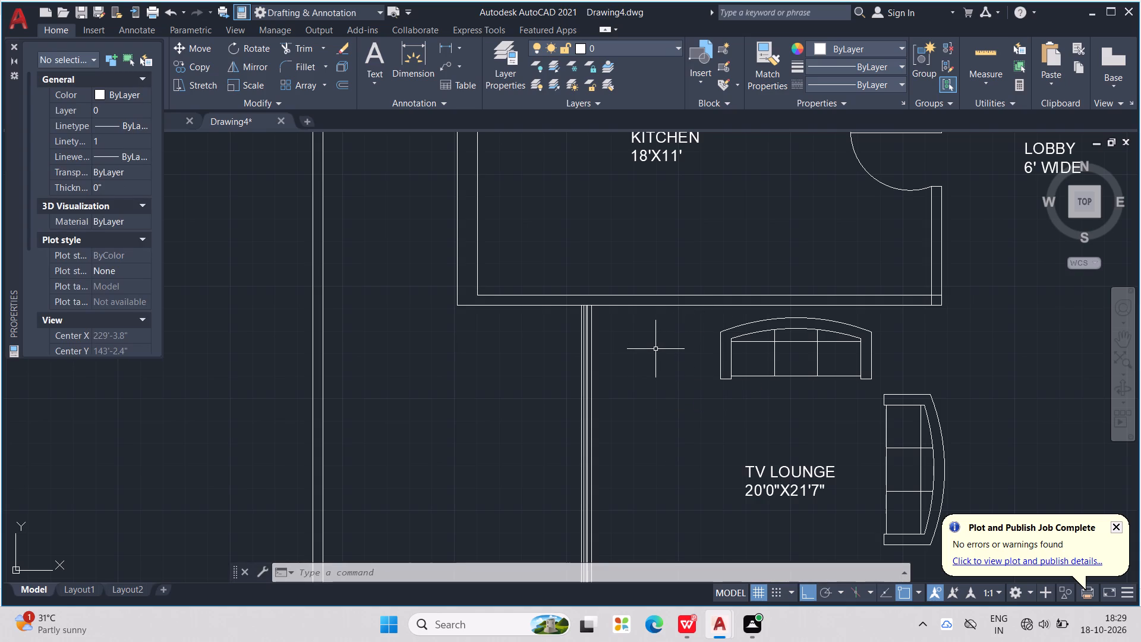
Draw a 2' by 2' square with lines between the TV LOUNGE's west wall and the north sofa.
{"action": "key", "text": "l"}
{"action": "key", "text": "Return"}
{"action": "scroll", "coordinate": [646, 350], "scroll_direction": "up", "scroll_amount": 1}
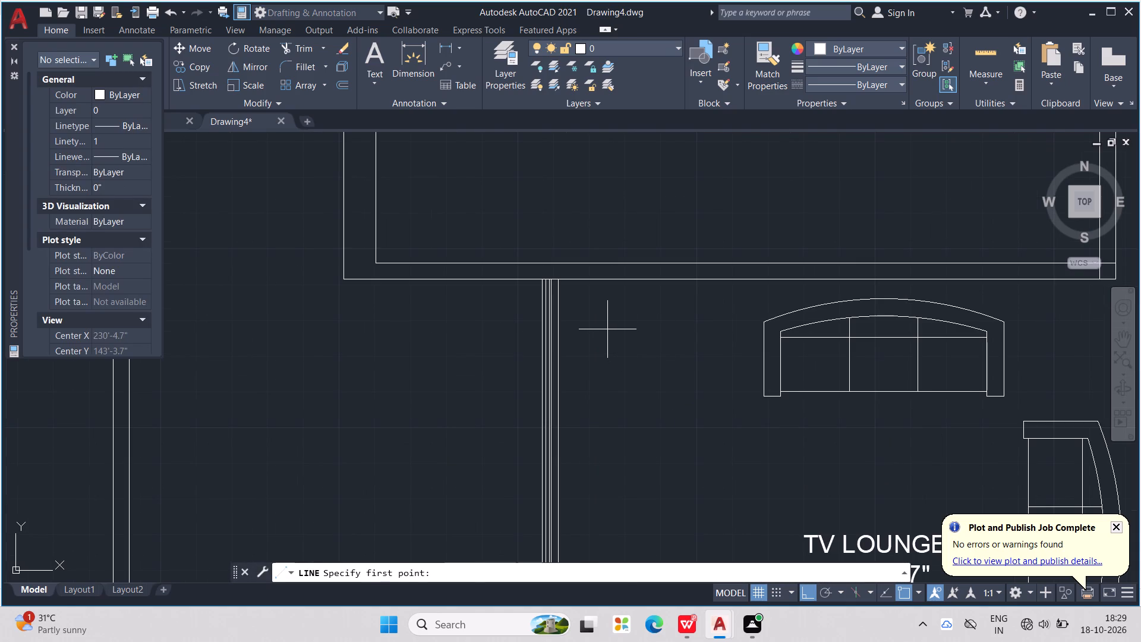
{"action": "left_click", "coordinate": [607, 329]}
{"action": "type", "text": "2'"}
{"action": "key", "text": "Return"}
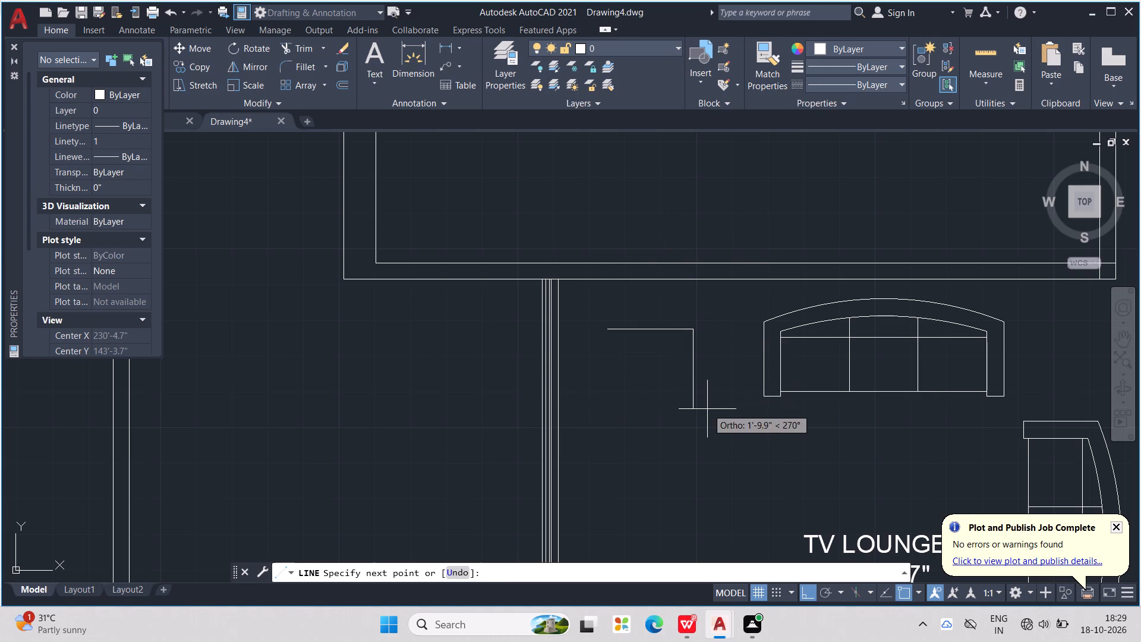
{"action": "type", "text": "2'"}
{"action": "key", "text": "Return"}
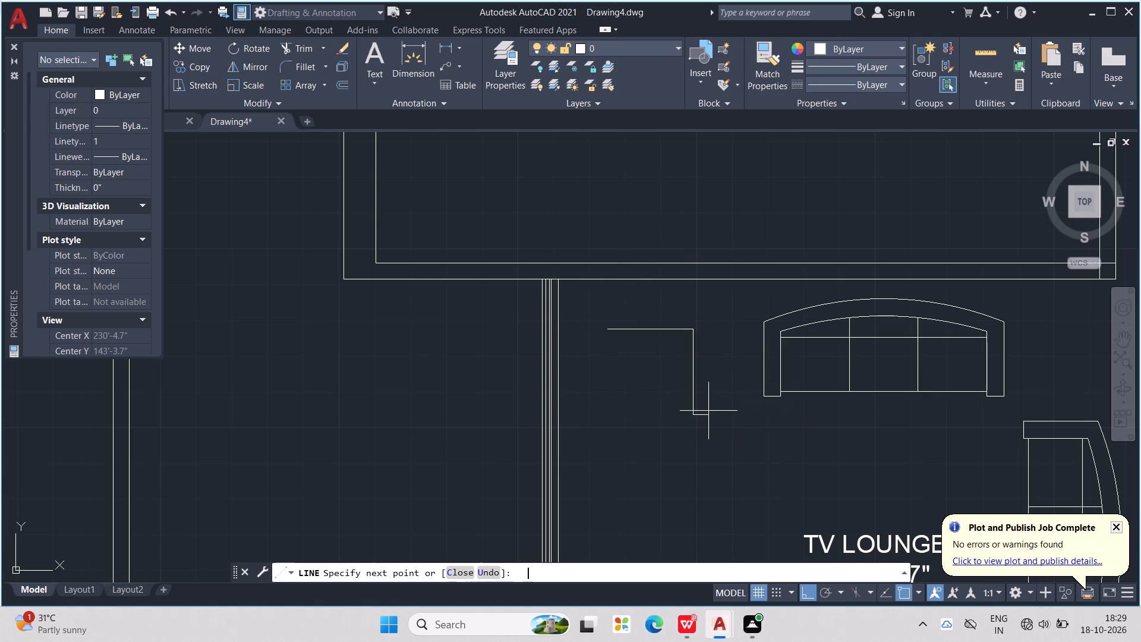
{"action": "type", "text": "2'"}
{"action": "key", "text": "Return"}
{"action": "scroll", "coordinate": [636, 291], "scroll_direction": "up", "scroll_amount": 2}
{"action": "left_click", "coordinate": [563, 382]}
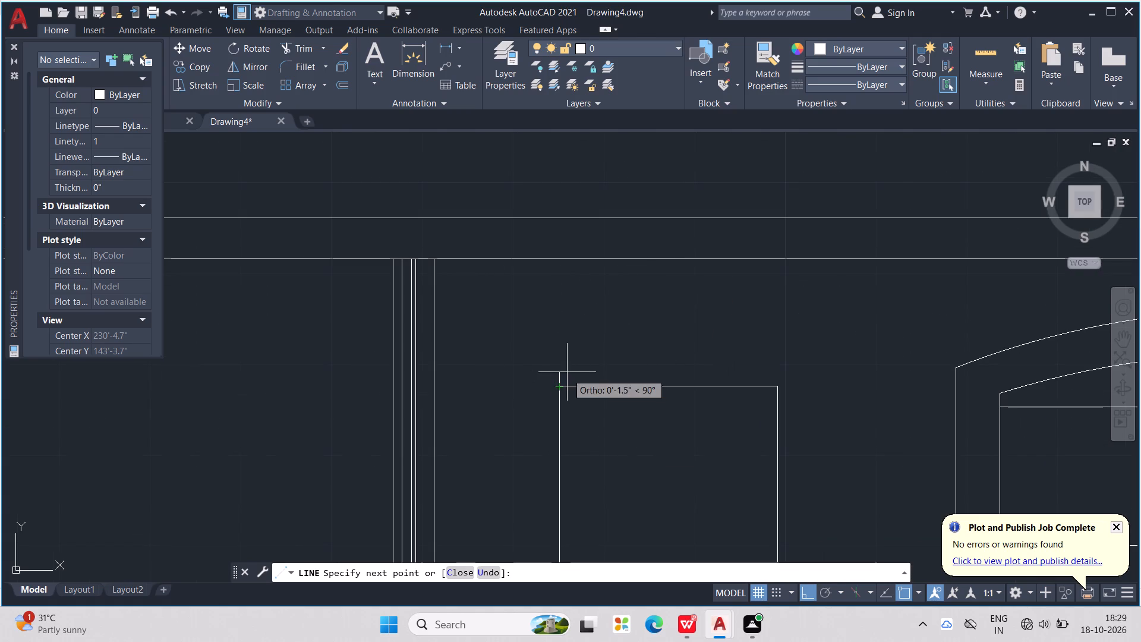
{"action": "scroll", "coordinate": [573, 354], "scroll_direction": "down", "scroll_amount": 2}
{"action": "key", "text": "Escape"}
{"action": "key", "text": "Escape"}
{"action": "key", "text": "Escape"}
{"action": "key", "text": "Escape"}
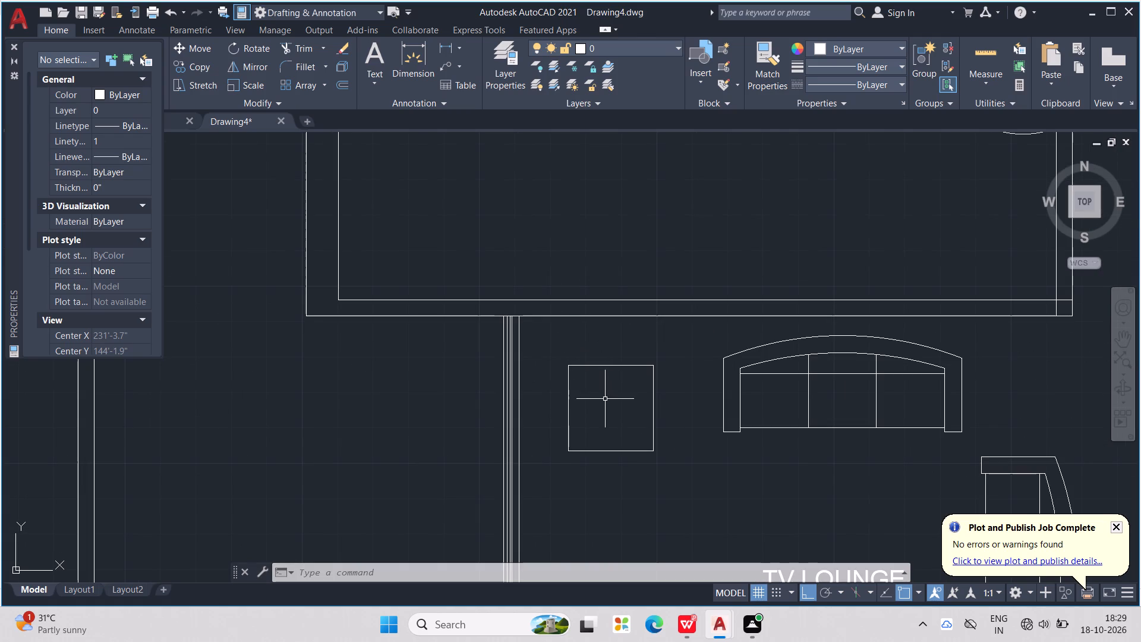
Draw a narrow upright rectangle, 2" wide by 1' long, with lines inside the west half of the square.
{"action": "key", "text": "l"}
{"action": "key", "text": "Return"}
{"action": "scroll", "coordinate": [605, 411], "scroll_direction": "up", "scroll_amount": 2}
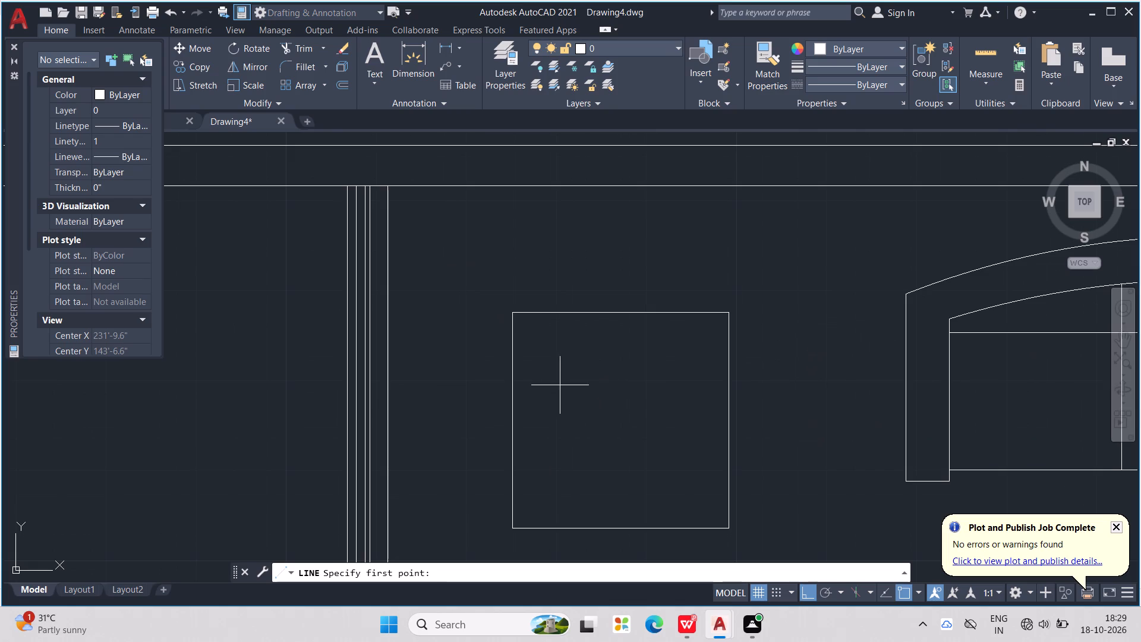
{"action": "left_click", "coordinate": [553, 367]}
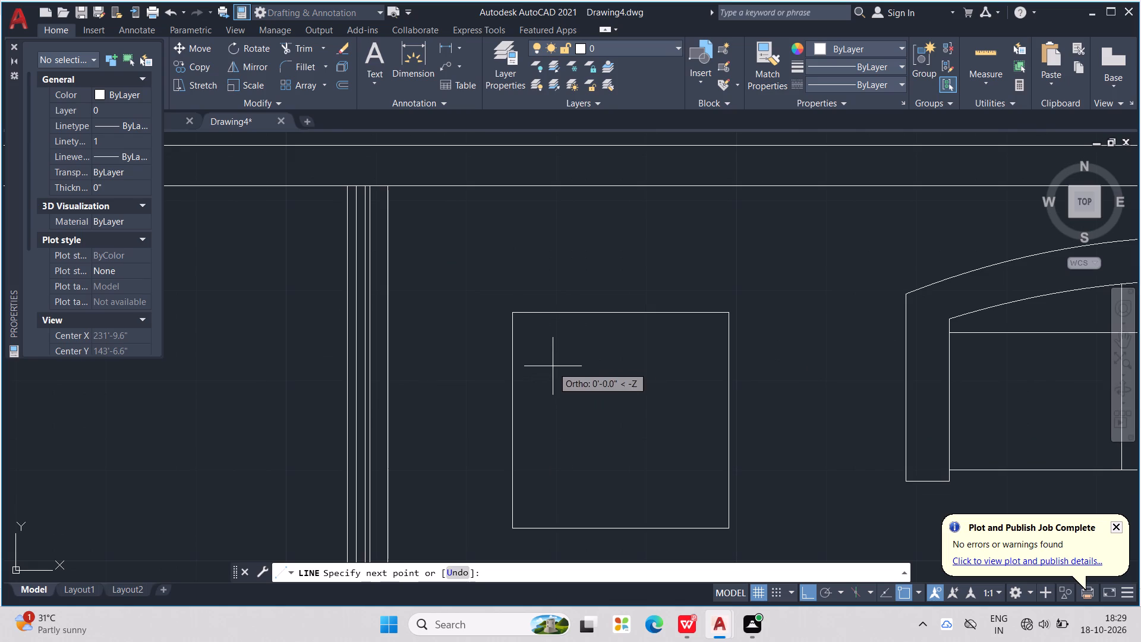
{"action": "type", "text": "2\""}
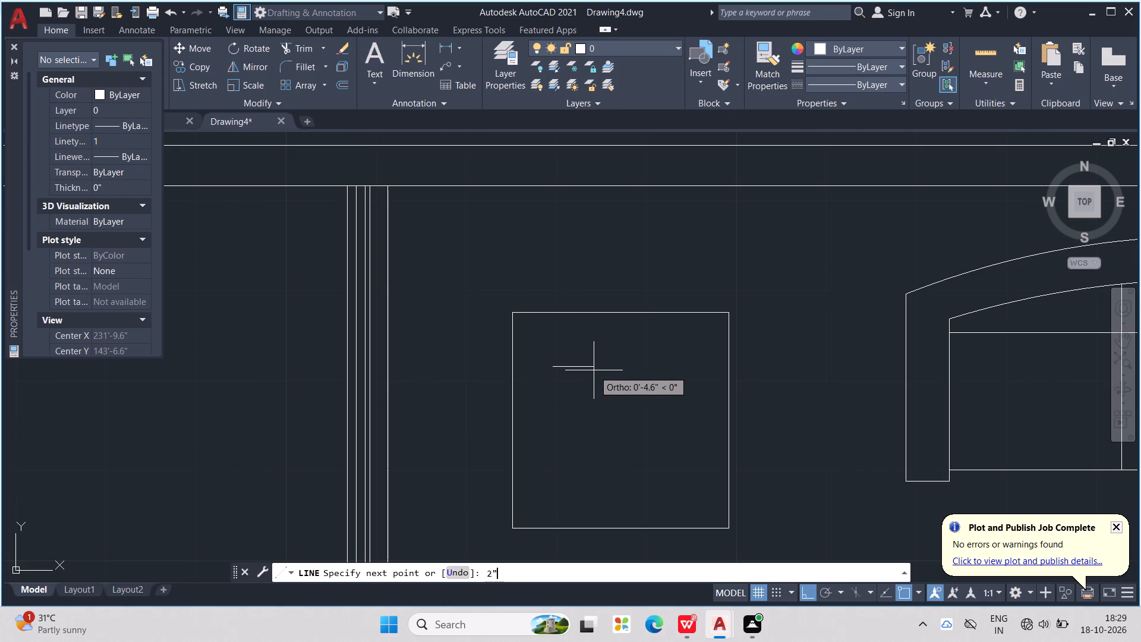
{"action": "key", "text": "Return"}
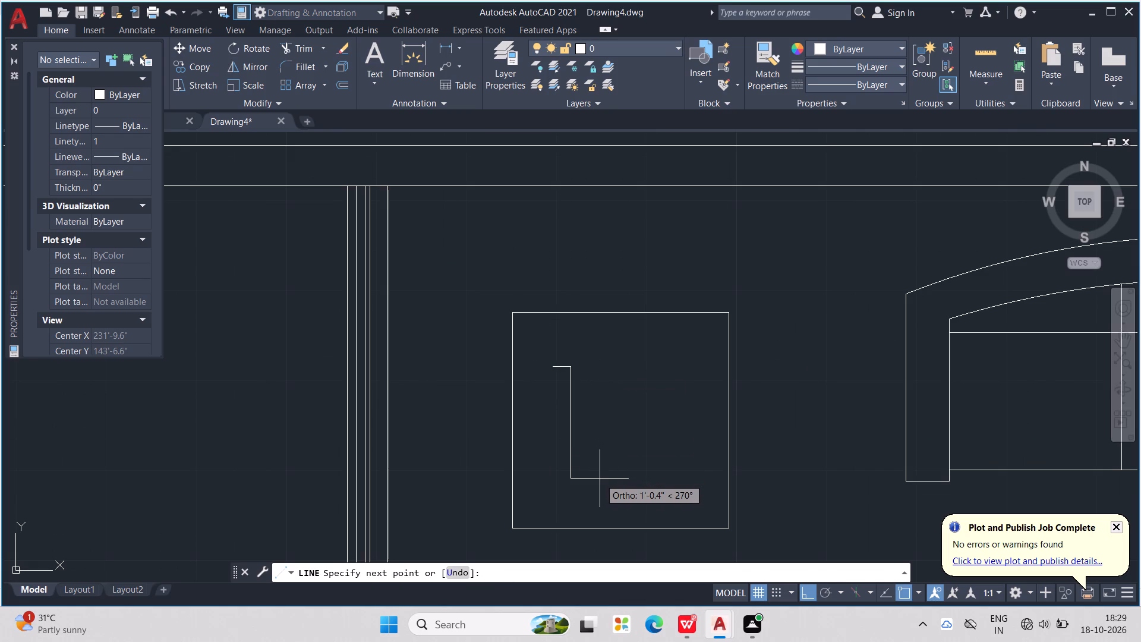
{"action": "key", "text": "2"}
{"action": "key", "text": "BackSpace"}
{"action": "type", "text": "1'"}
{"action": "key", "text": "Return"}
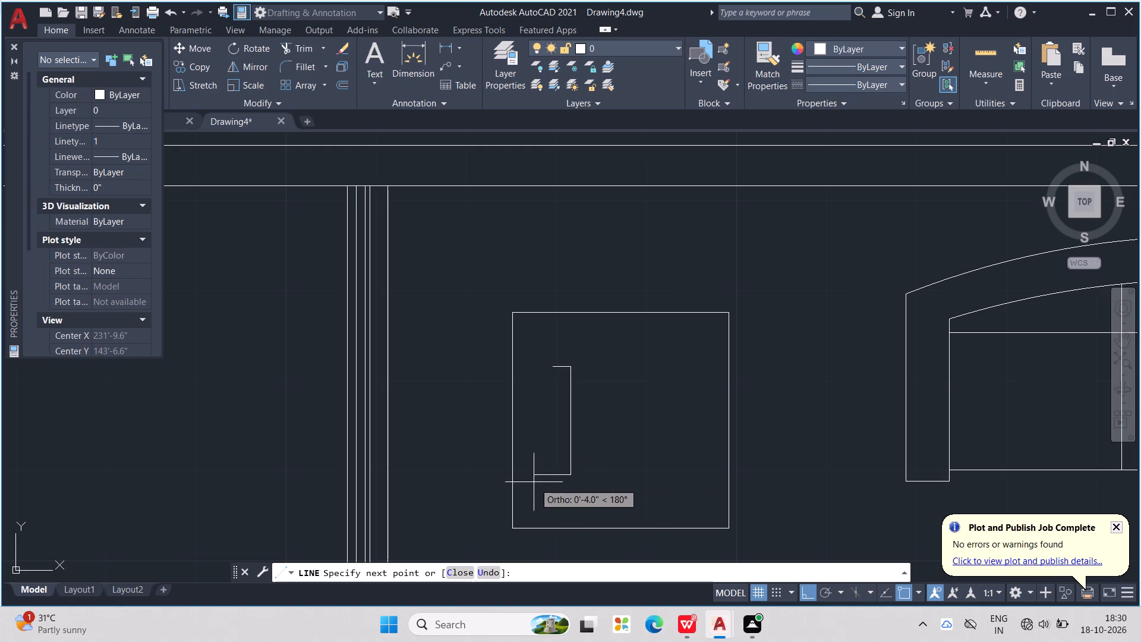
{"action": "key", "text": "1"}
{"action": "key", "text": "BackSpace"}
{"action": "type", "text": "2\""}
{"action": "key", "text": "Return"}
{"action": "scroll", "coordinate": [551, 367], "scroll_direction": "up", "scroll_amount": 1}
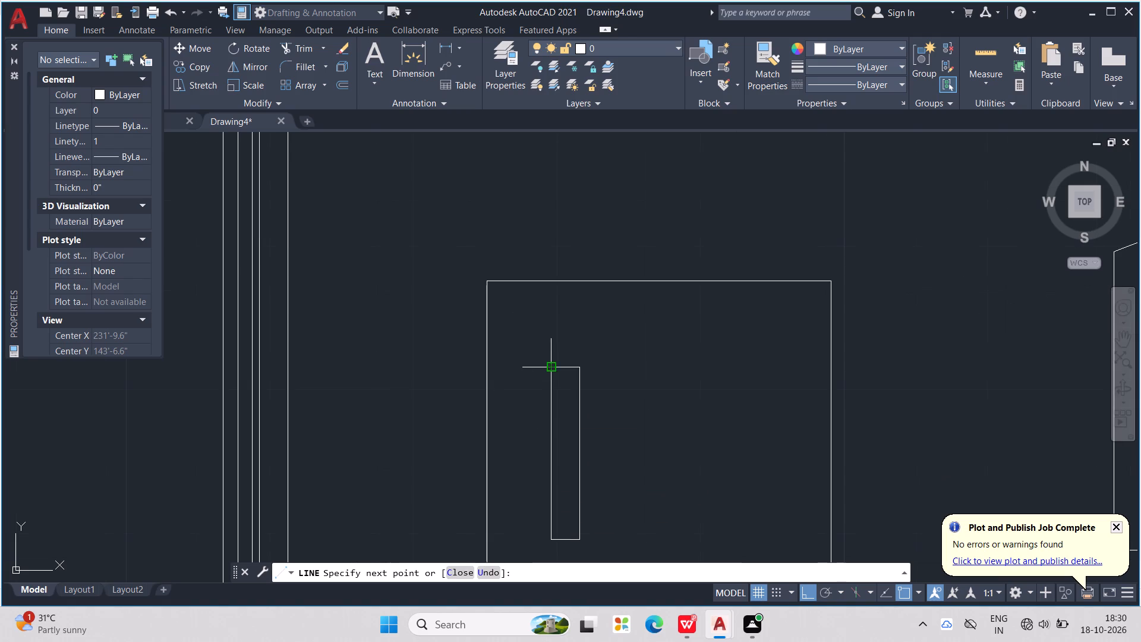
{"action": "left_click", "coordinate": [547, 366]}
{"action": "scroll", "coordinate": [546, 355], "scroll_direction": "down", "scroll_amount": 3}
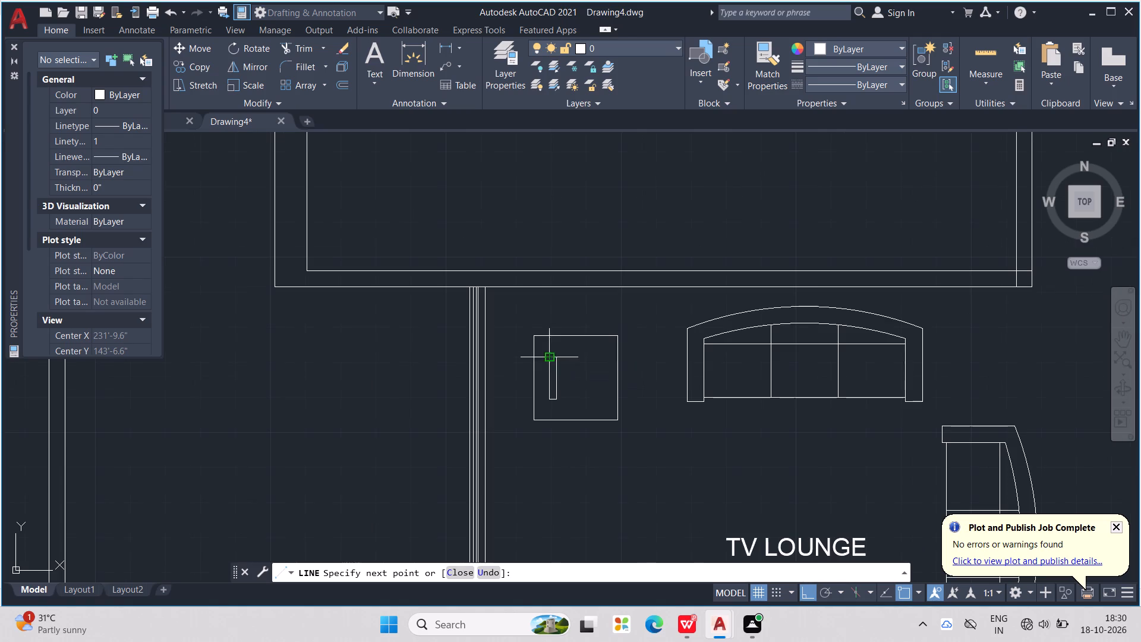
{"action": "key", "text": "Escape"}
{"action": "key", "text": "Escape"}
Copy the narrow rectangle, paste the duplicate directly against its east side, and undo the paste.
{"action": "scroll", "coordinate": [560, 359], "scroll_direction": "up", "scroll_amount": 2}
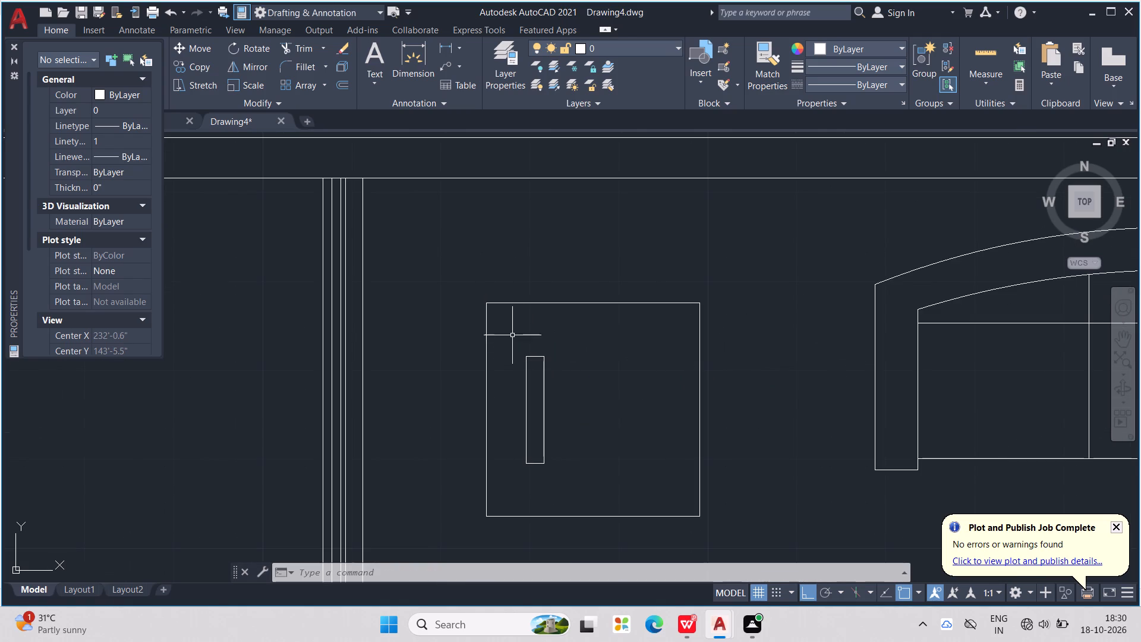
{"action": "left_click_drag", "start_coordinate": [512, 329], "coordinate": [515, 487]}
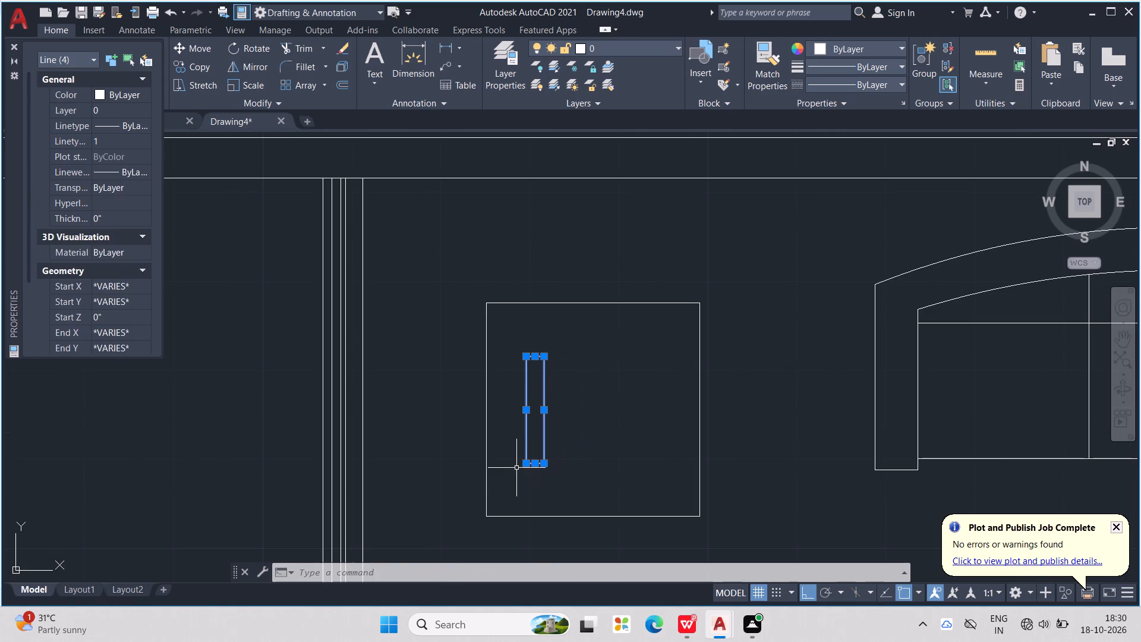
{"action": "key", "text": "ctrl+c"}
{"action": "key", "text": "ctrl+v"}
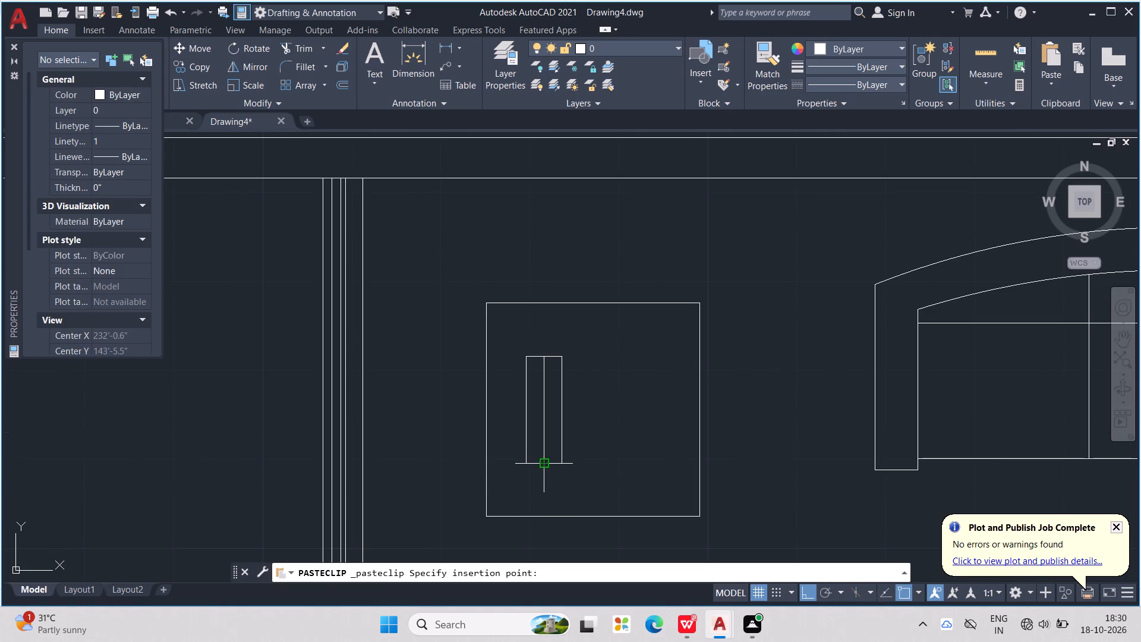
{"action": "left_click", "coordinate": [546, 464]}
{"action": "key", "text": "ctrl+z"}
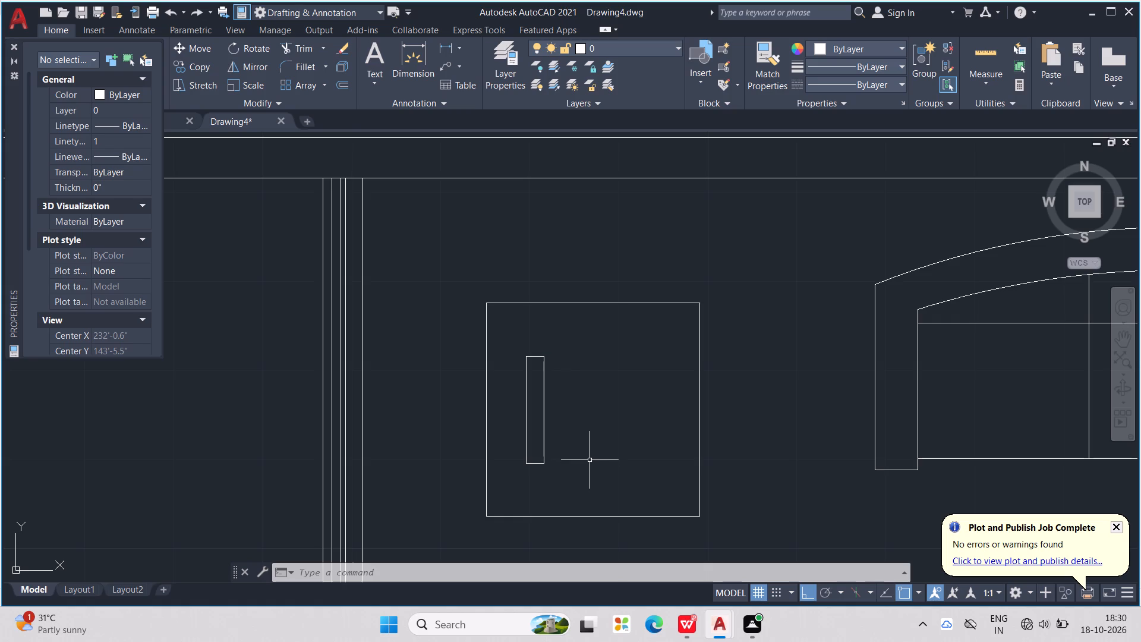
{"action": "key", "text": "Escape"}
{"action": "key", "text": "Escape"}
Copy the narrow rectangle and paste the duplicate inside the square, level with the original and about 9" east of it.
{"action": "left_click_drag", "start_coordinate": [512, 345], "coordinate": [581, 366]}
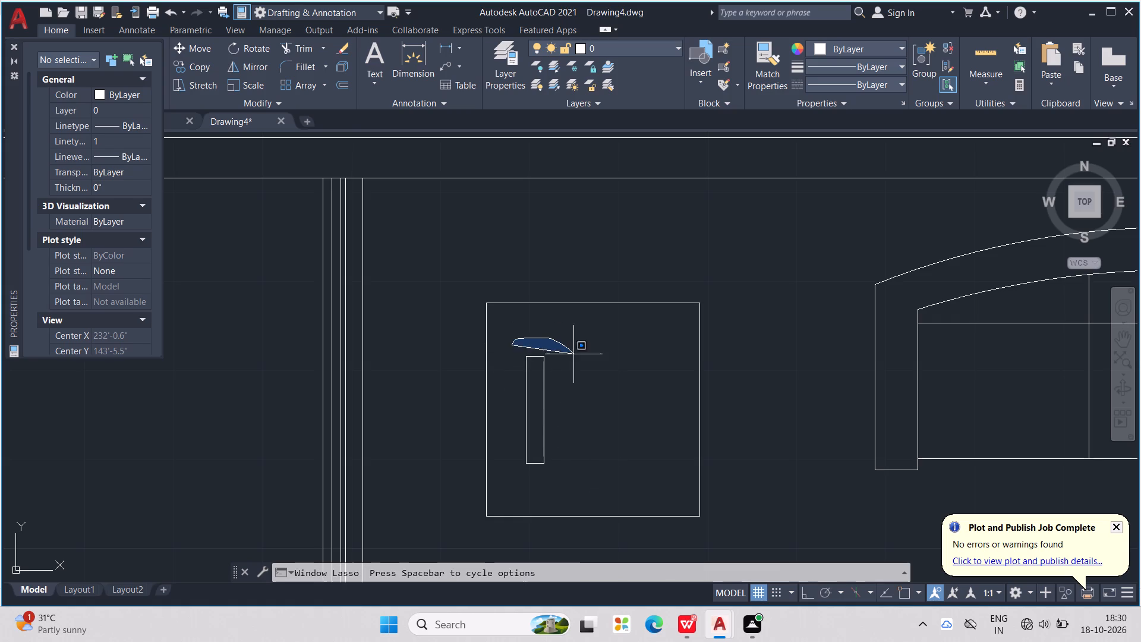
{"action": "left_click_drag", "start_coordinate": [581, 366], "coordinate": [514, 494]}
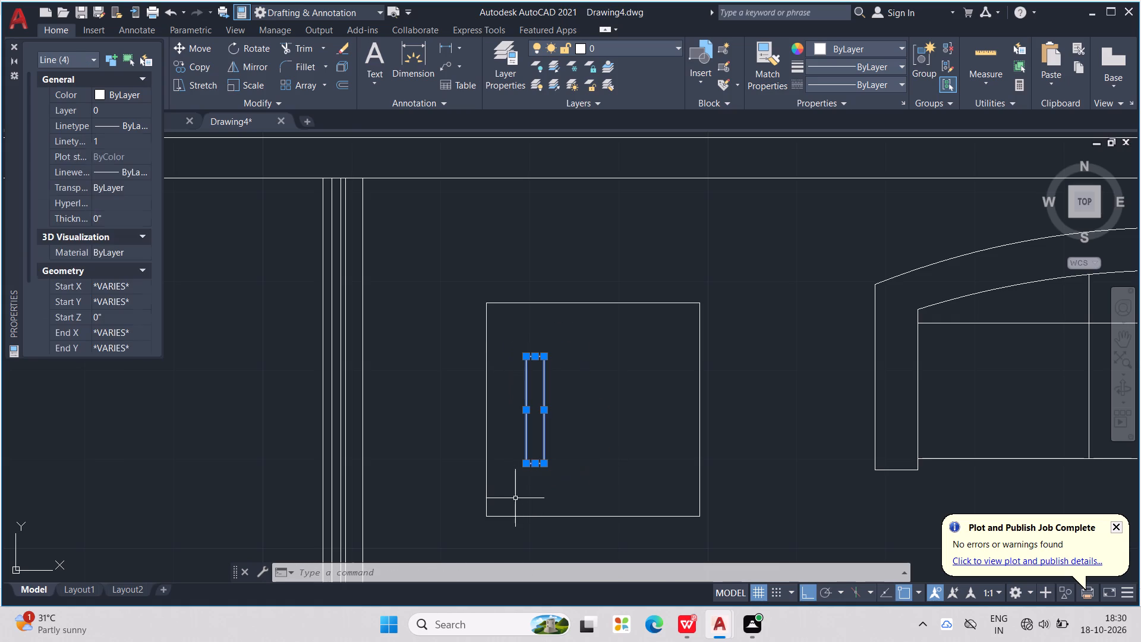
{"action": "key", "text": "ctrl+c"}
{"action": "key", "text": "ctrl+v"}
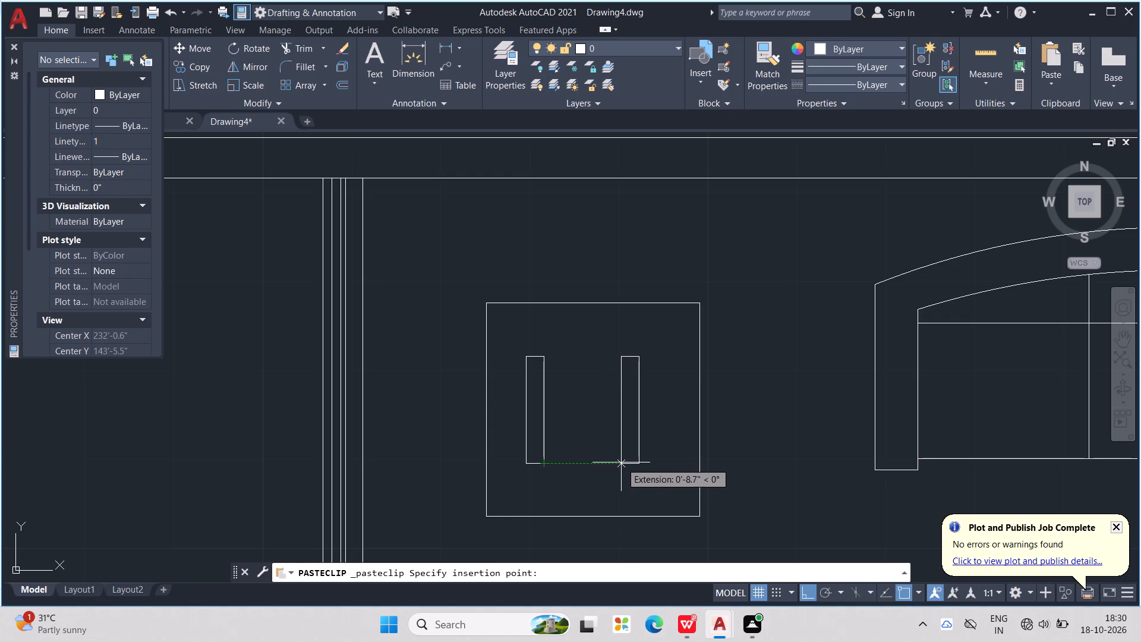
{"action": "left_click", "coordinate": [625, 461]}
{"action": "scroll", "coordinate": [628, 457], "scroll_direction": "down", "scroll_amount": 3}
{"action": "middle_click_drag", "start_coordinate": [669, 471], "coordinate": [655, 420]}
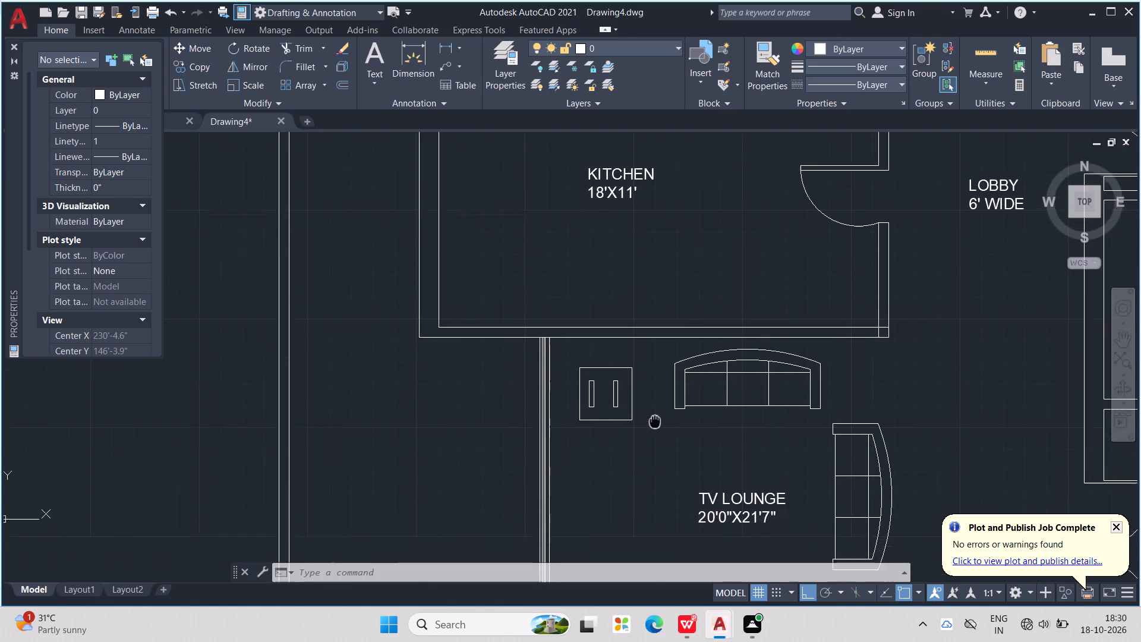
{"action": "middle_click_drag", "start_coordinate": [655, 420], "coordinate": [650, 390]}
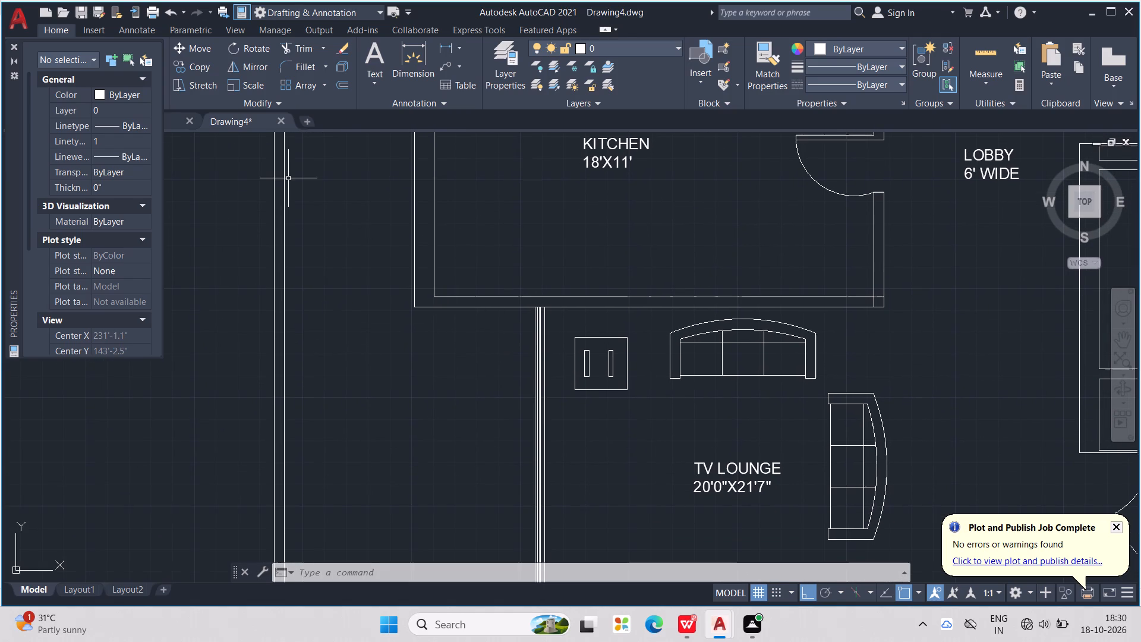
Close the Properties palette.
{"action": "key", "text": "Escape"}
{"action": "key", "text": "Escape"}
{"action": "left_click", "coordinate": [16, 48]}
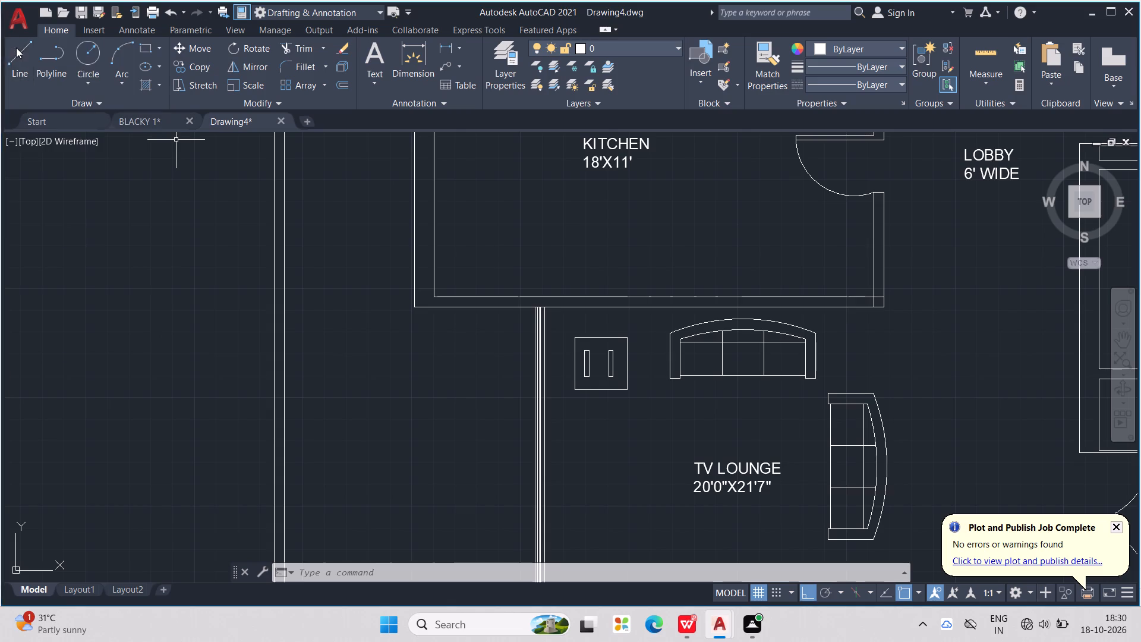
Draw a circle with a radius of about 10" in the TV LOUNGE, between the sofas and just above the room label.
{"action": "key", "text": "c"}
{"action": "key", "text": "Return"}
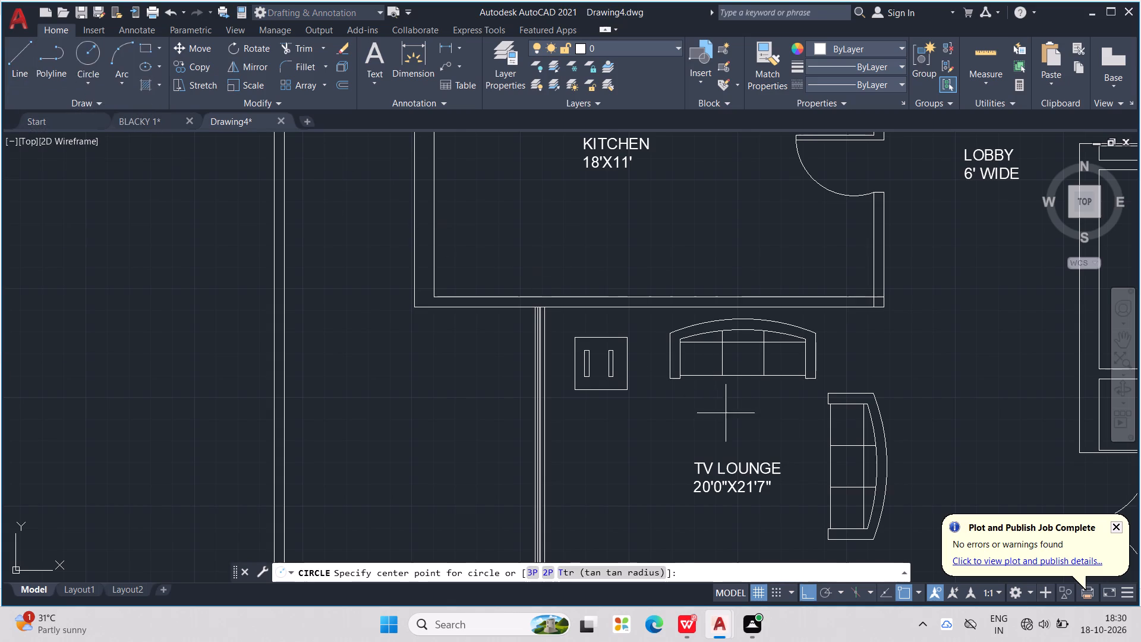
{"action": "middle_click_drag", "start_coordinate": [770, 438], "coordinate": [727, 401]}
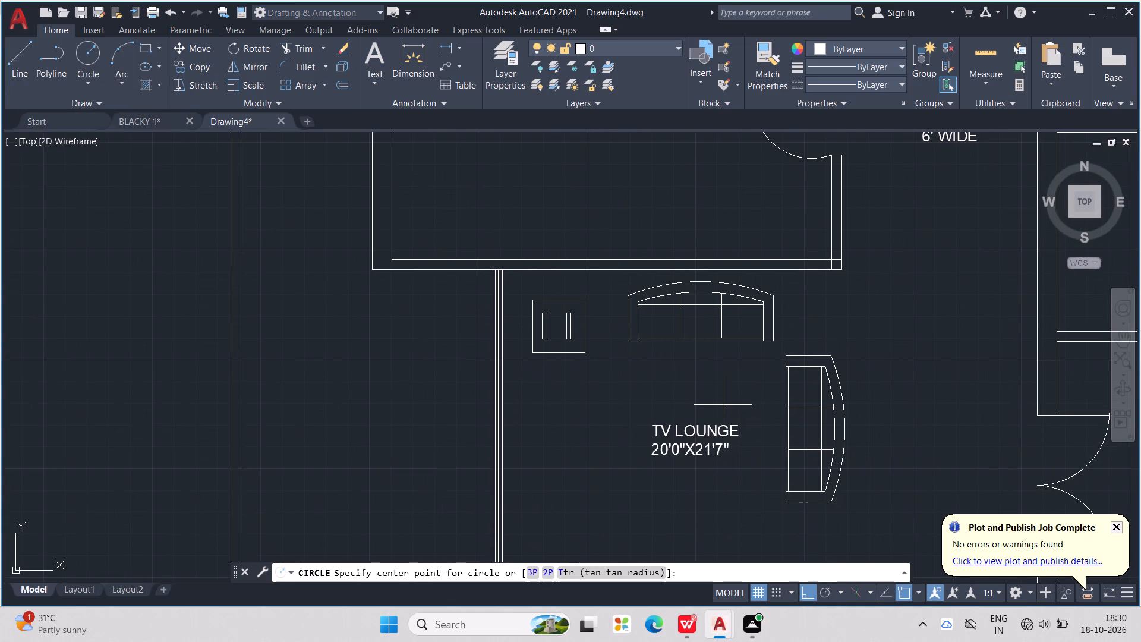
{"action": "scroll", "coordinate": [716, 409], "scroll_direction": "up", "scroll_amount": 1}
{"action": "left_click", "coordinate": [670, 402]}
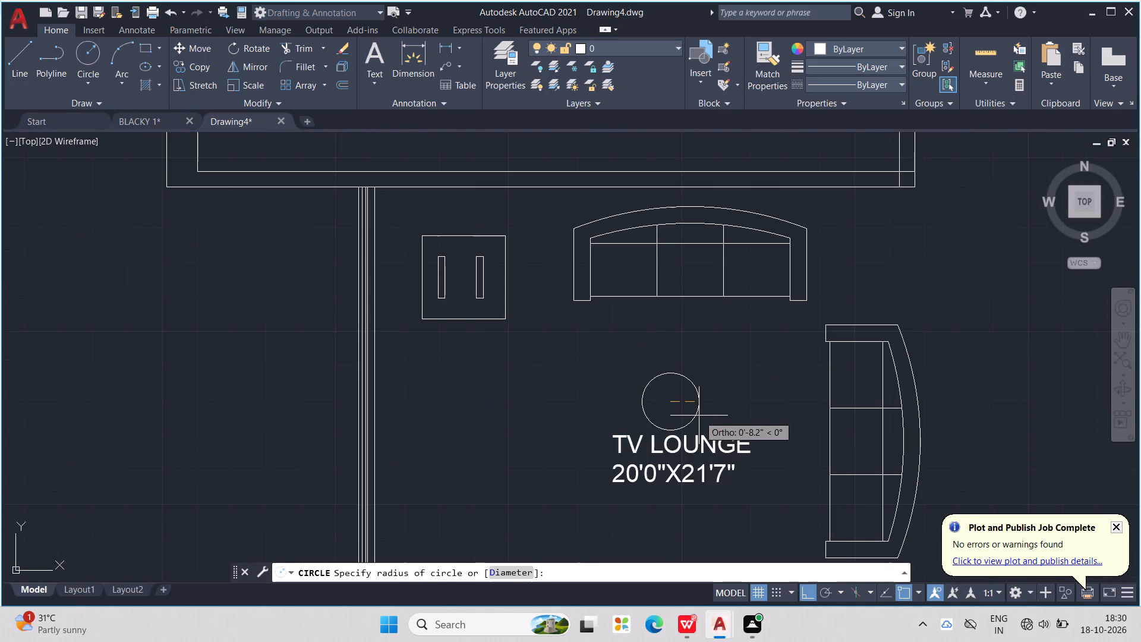
{"action": "middle_click_drag", "start_coordinate": [703, 408], "coordinate": [702, 386]}
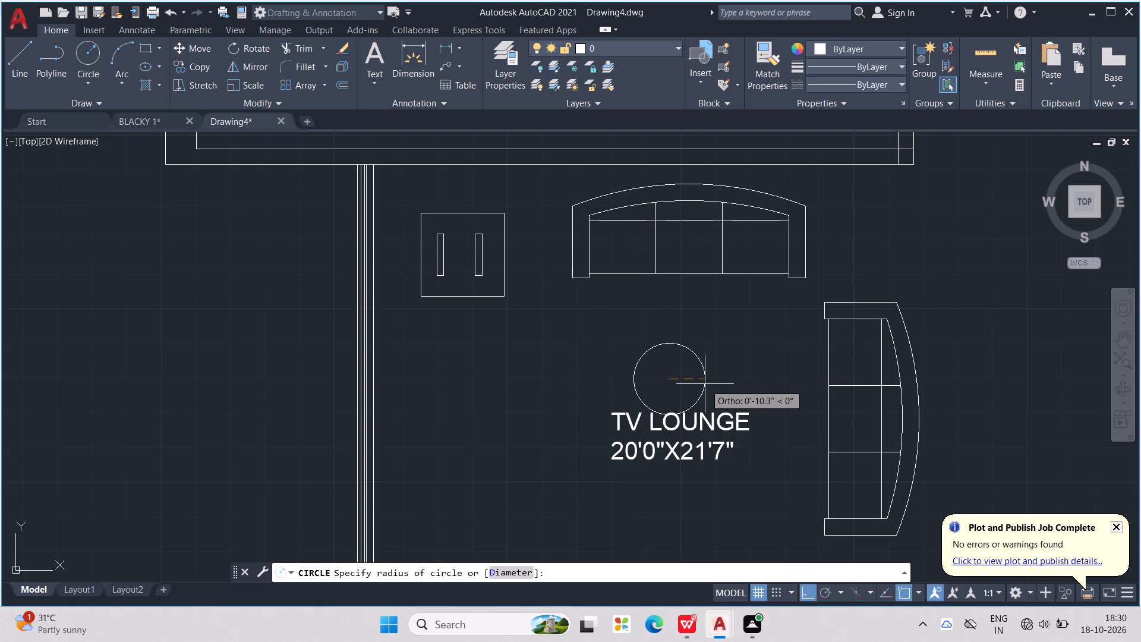
{"action": "left_click", "coordinate": [705, 384]}
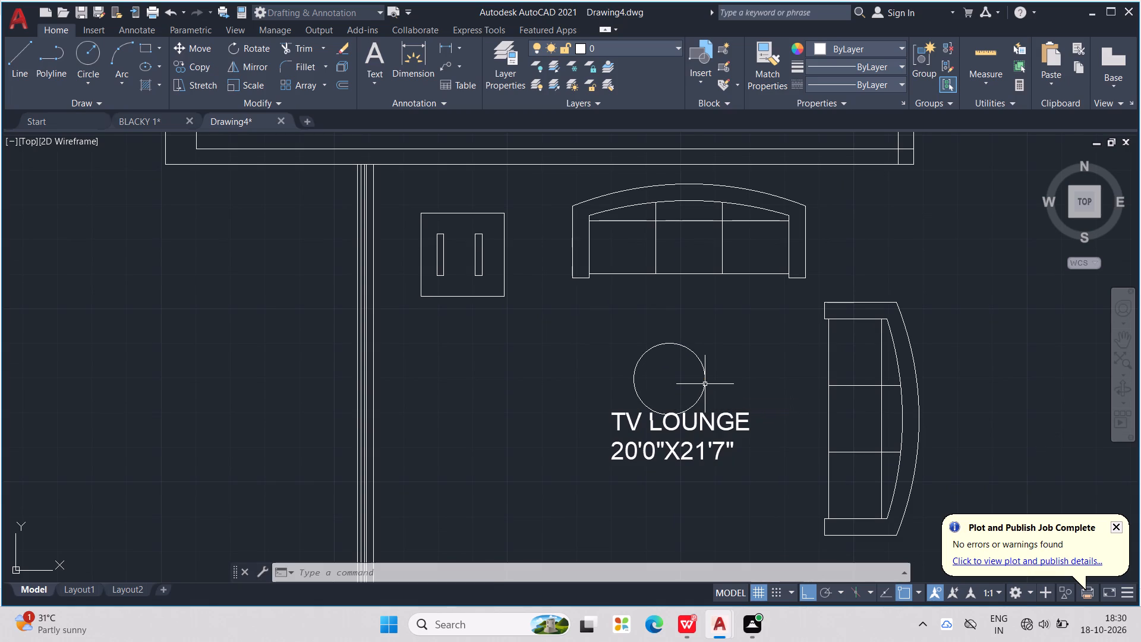
Move the TV LOUNGE label south, clear of the circle.
{"action": "scroll", "coordinate": [705, 384], "scroll_direction": "down", "scroll_amount": 1}
{"action": "left_click", "coordinate": [720, 410]}
{"action": "left_click_drag", "start_coordinate": [715, 410], "coordinate": [714, 433]}
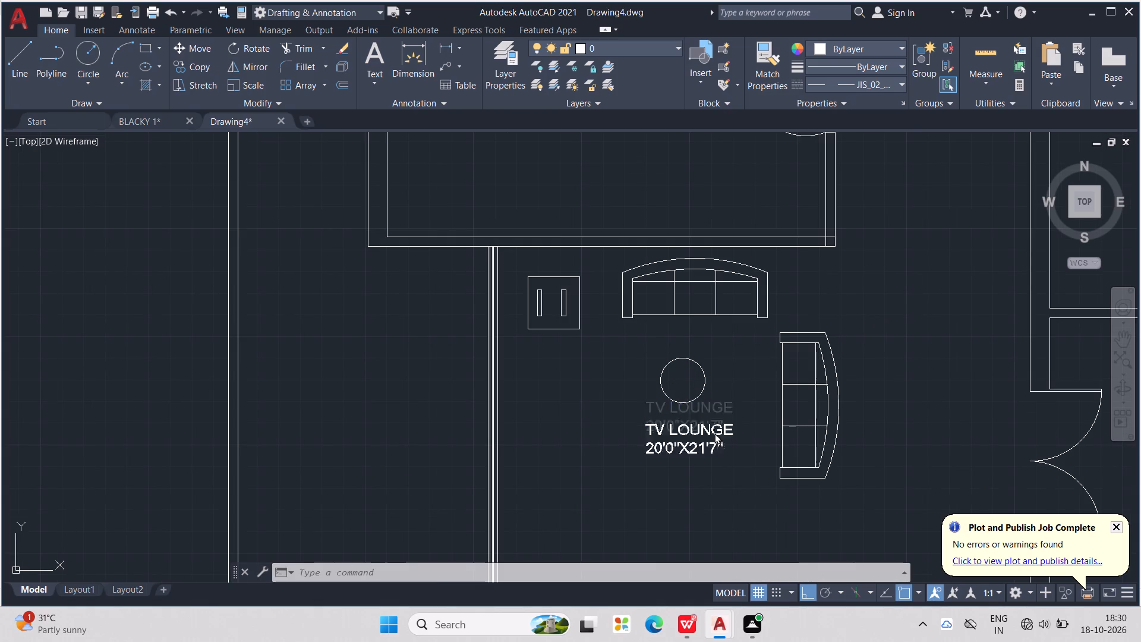
{"action": "left_click_drag", "start_coordinate": [714, 433], "coordinate": [716, 462]}
{"action": "left_click", "coordinate": [716, 464]}
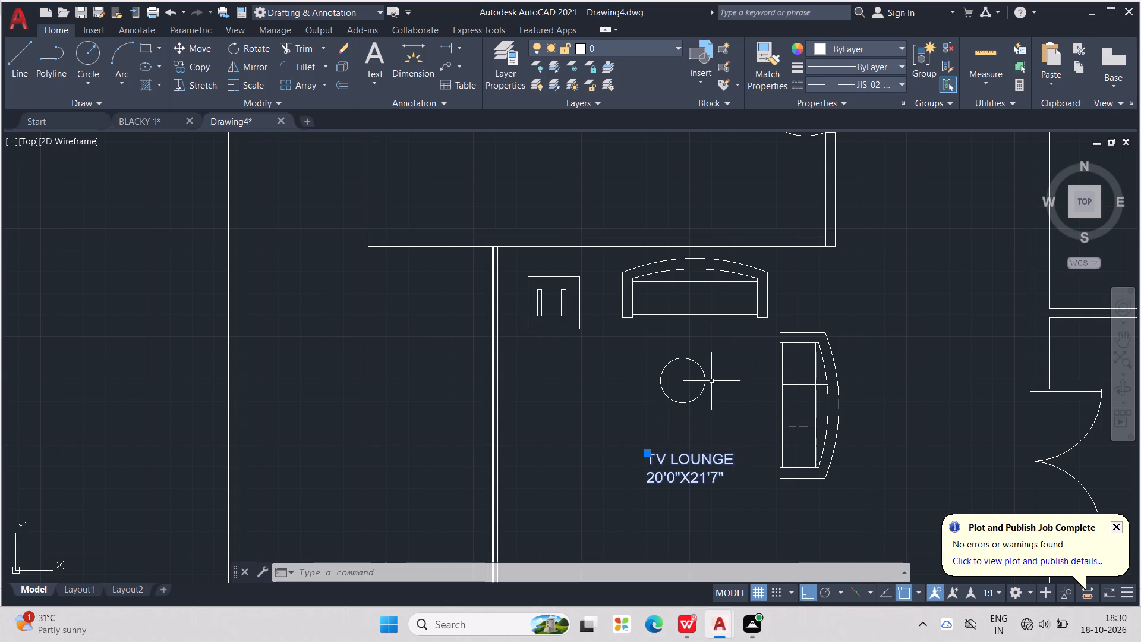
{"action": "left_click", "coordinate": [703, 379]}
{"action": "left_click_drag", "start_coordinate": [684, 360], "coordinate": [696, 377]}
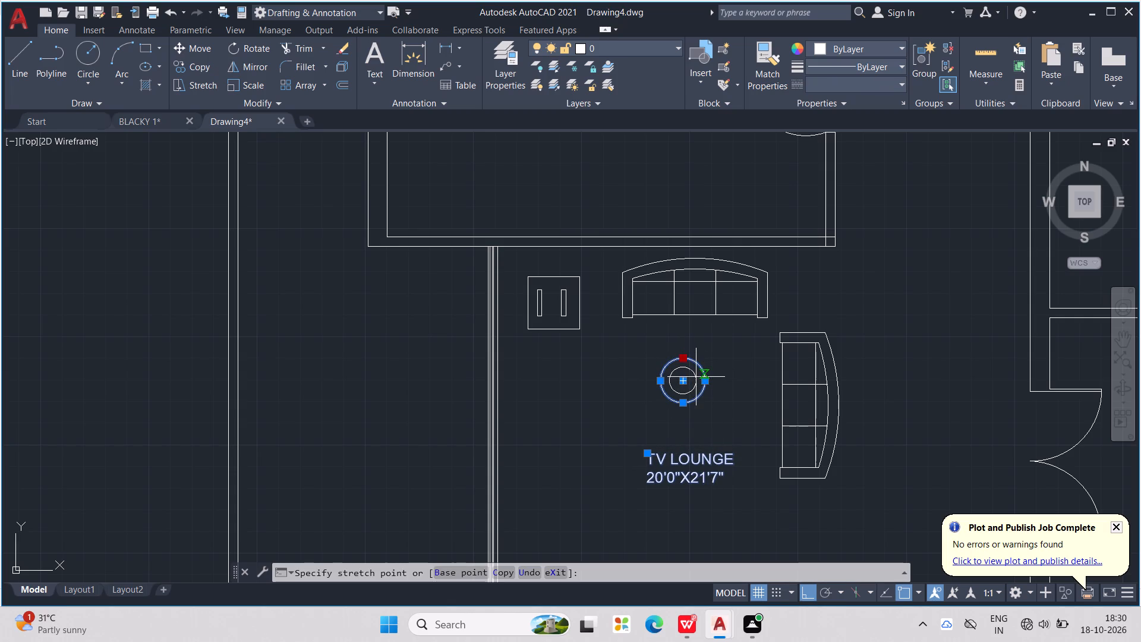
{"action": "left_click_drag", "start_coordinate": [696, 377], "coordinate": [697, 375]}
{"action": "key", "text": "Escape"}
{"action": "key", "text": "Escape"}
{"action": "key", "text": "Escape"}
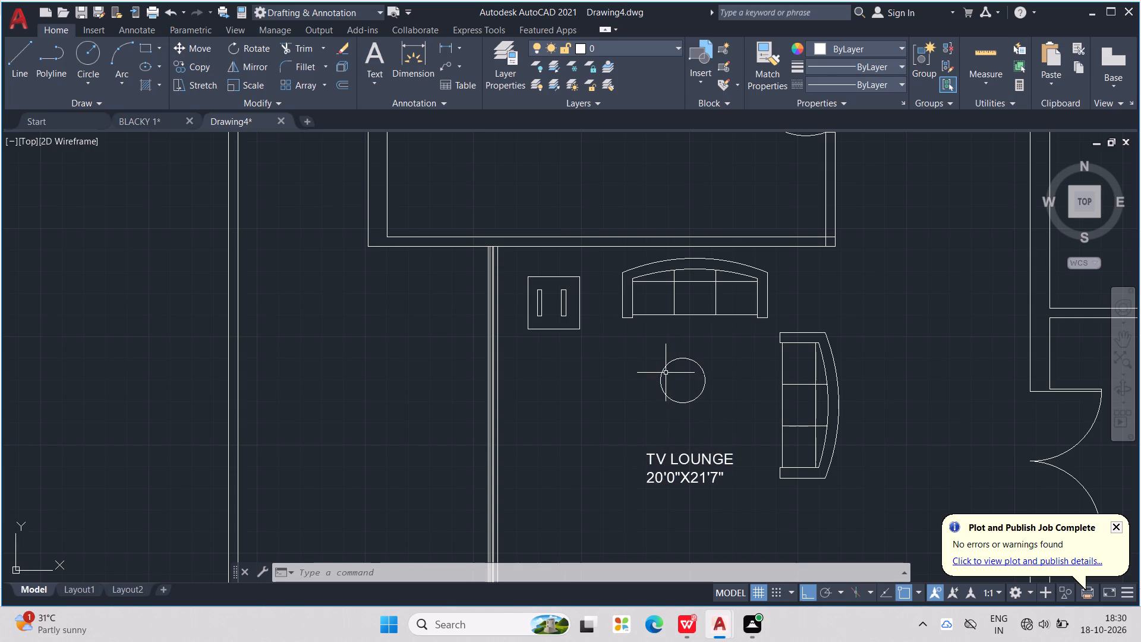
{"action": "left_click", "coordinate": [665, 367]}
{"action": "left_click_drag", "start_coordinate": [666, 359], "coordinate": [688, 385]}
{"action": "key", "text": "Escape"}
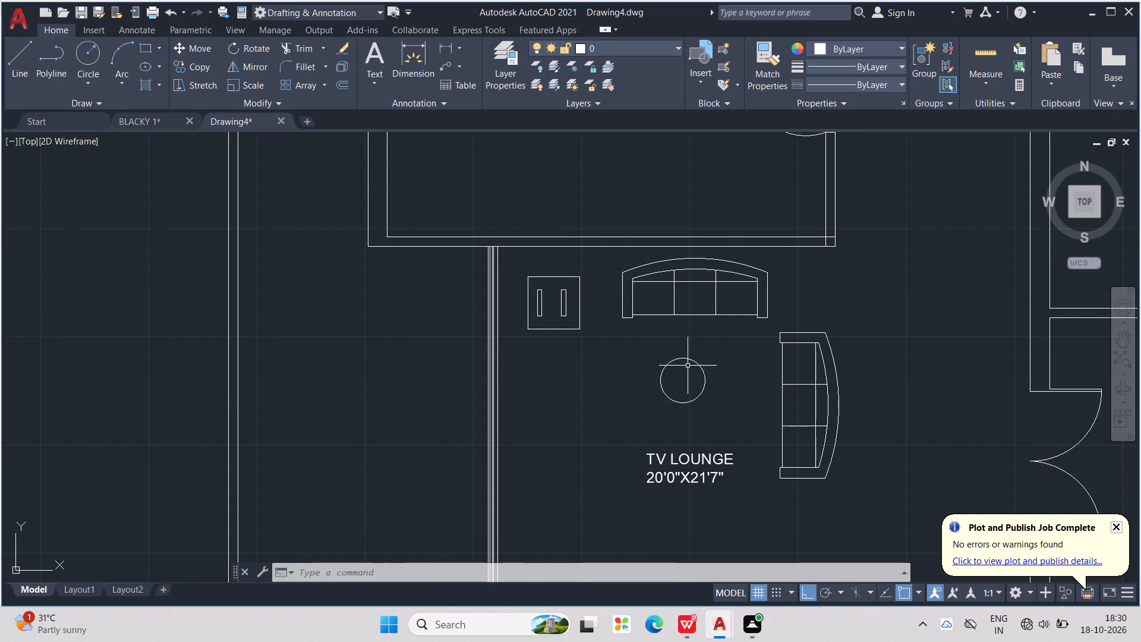
Move the circle slightly southeast by its centre, keeping it between the two sofas and above the TV LOUNGE label.
{"action": "double_click", "coordinate": [688, 362]}
{"action": "left_click", "coordinate": [690, 360]}
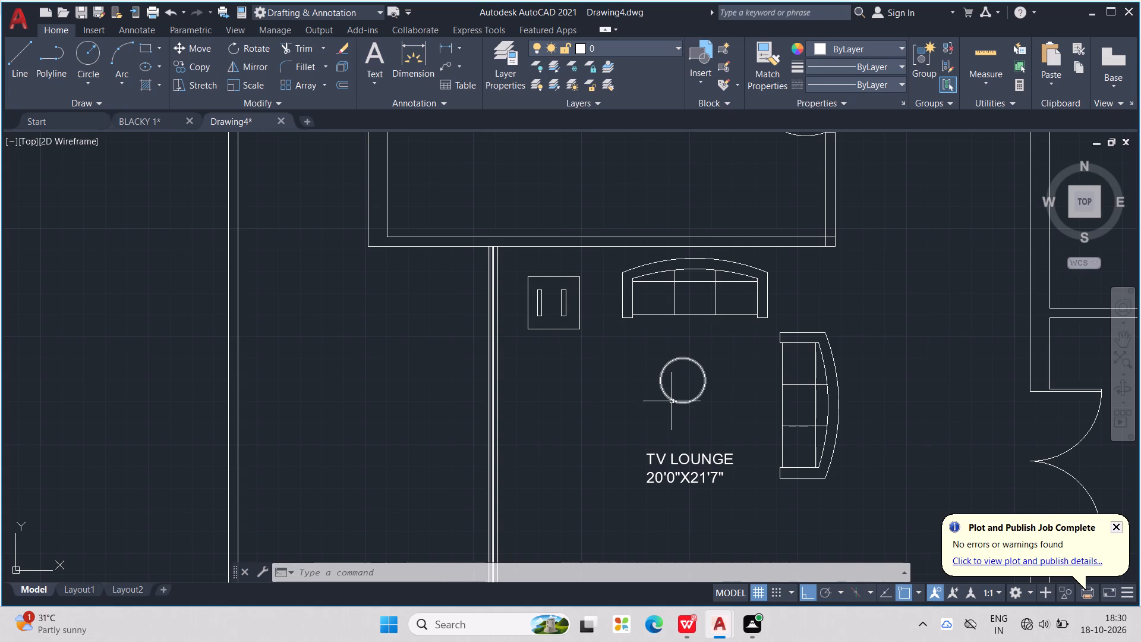
{"action": "left_click", "coordinate": [672, 400]}
{"action": "left_click_drag", "start_coordinate": [686, 378], "coordinate": [686, 380]}
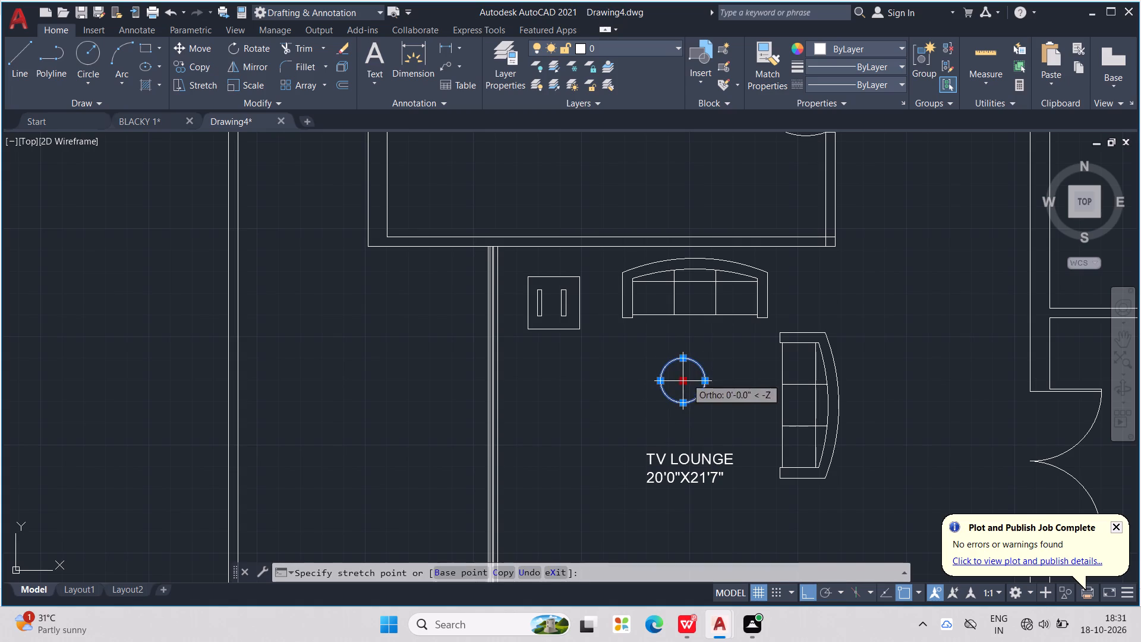
{"action": "left_click_drag", "start_coordinate": [686, 380], "coordinate": [701, 401]}
{"action": "left_click", "coordinate": [701, 401]}
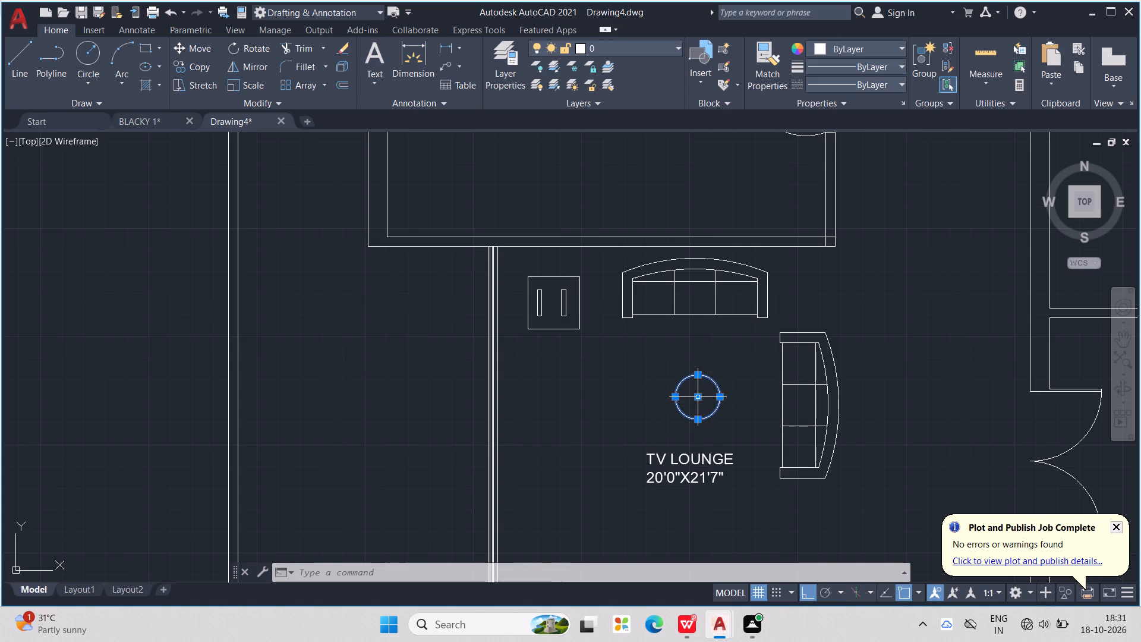
{"action": "left_click_drag", "start_coordinate": [695, 397], "coordinate": [699, 386]}
{"action": "left_click", "coordinate": [699, 386]}
{"action": "left_click", "coordinate": [703, 392]}
{"action": "scroll", "coordinate": [714, 386], "scroll_direction": "down", "scroll_amount": 2}
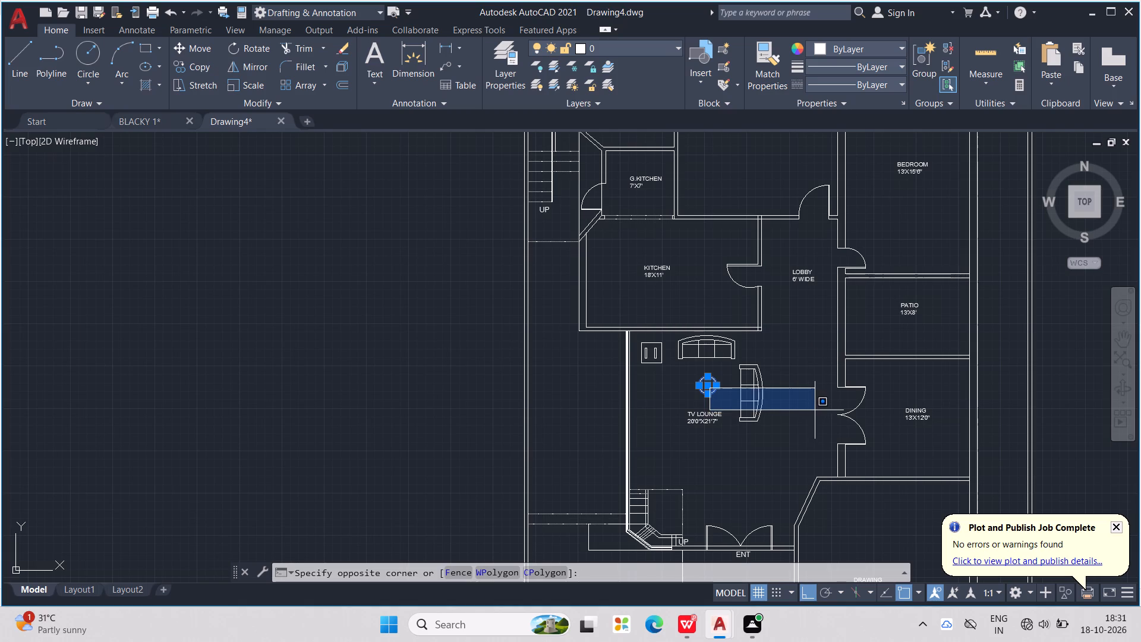
{"action": "scroll", "coordinate": [714, 398], "scroll_direction": "down", "scroll_amount": 1}
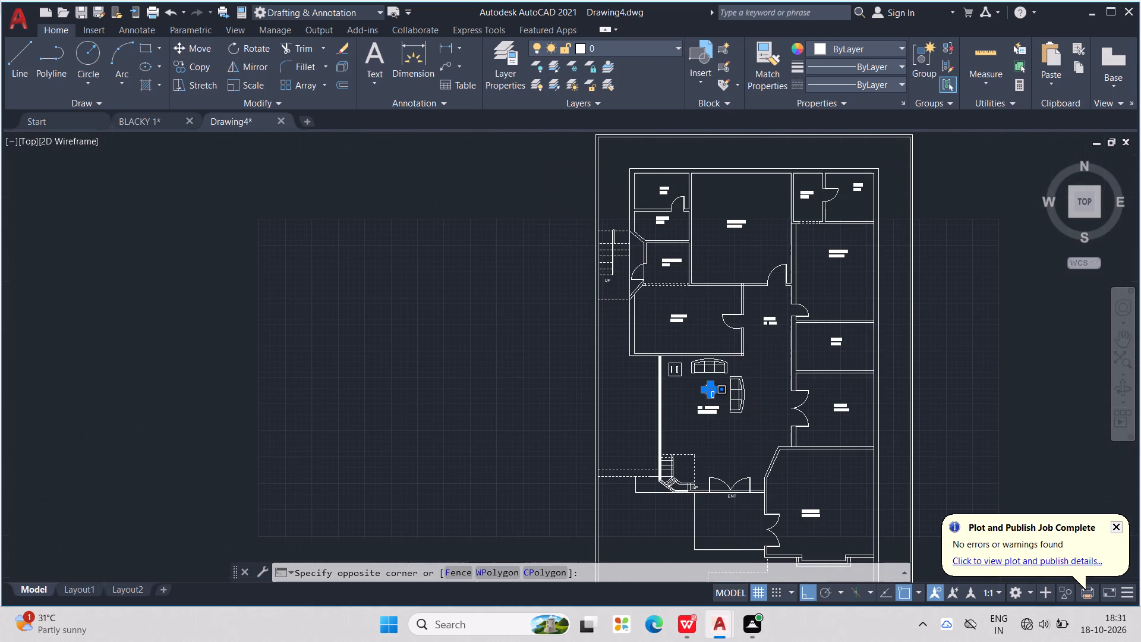
{"action": "scroll", "coordinate": [714, 396], "scroll_direction": "down", "scroll_amount": 1}
{"action": "middle_click_drag", "start_coordinate": [717, 385], "coordinate": [642, 446]}
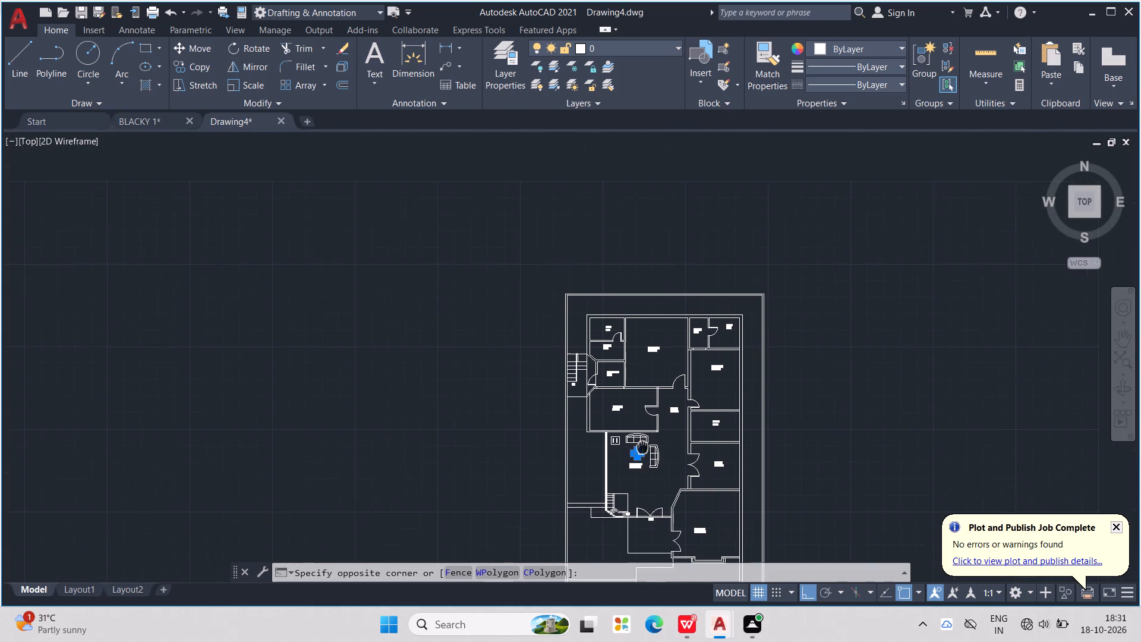
{"action": "middle_click_drag", "start_coordinate": [642, 446], "coordinate": [642, 456]}
{"action": "scroll", "coordinate": [626, 413], "scroll_direction": "up", "scroll_amount": 1}
{"action": "key", "text": "Escape"}
{"action": "key", "text": "Escape"}
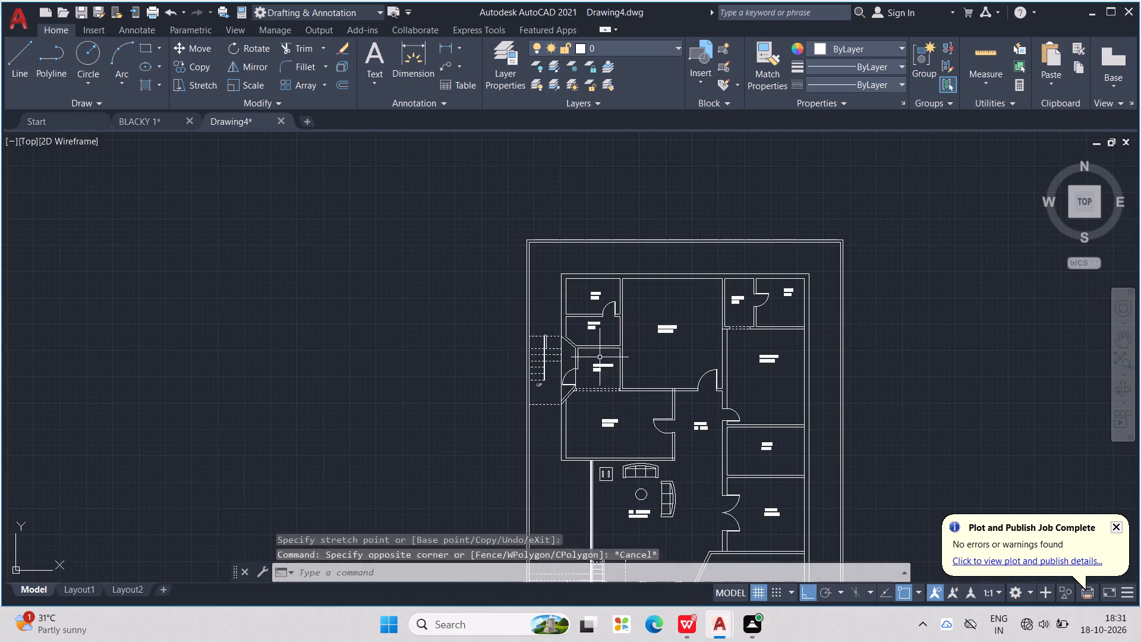
{"action": "key", "text": "Escape"}
Insert the "Toilet - top" block from House Designer.dwg in DesignCenter at scale 1 inside the 9'X6' BATH, west of its label.
{"action": "middle_click_drag", "start_coordinate": [592, 347], "coordinate": [619, 418]}
{"action": "scroll", "coordinate": [633, 352], "scroll_direction": "up", "scroll_amount": 2}
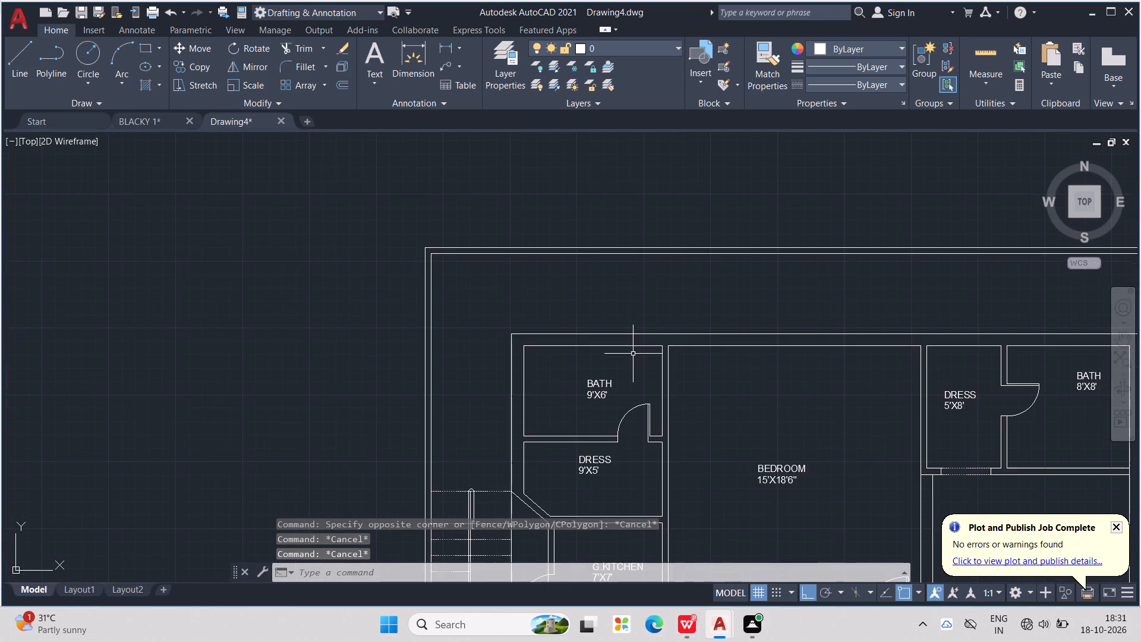
{"action": "scroll", "coordinate": [629, 363], "scroll_direction": "up", "scroll_amount": 1}
{"action": "middle_click", "coordinate": [629, 363]}
{"action": "key", "text": "ctrl+2"}
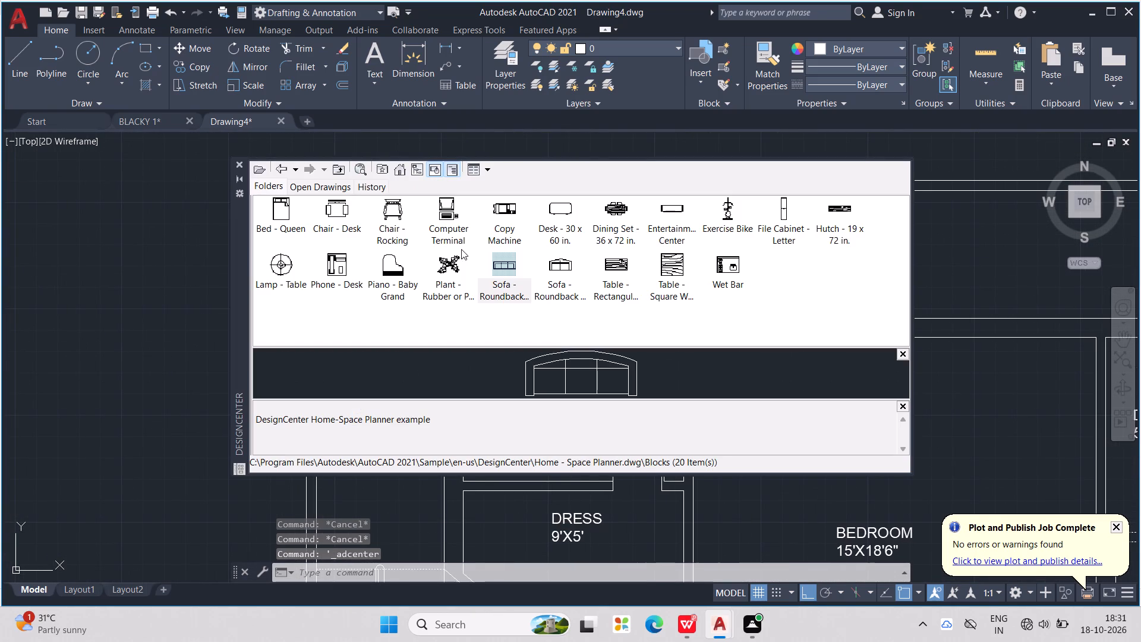
{"action": "left_click", "coordinate": [279, 163]}
{"action": "left_click", "coordinate": [280, 163]}
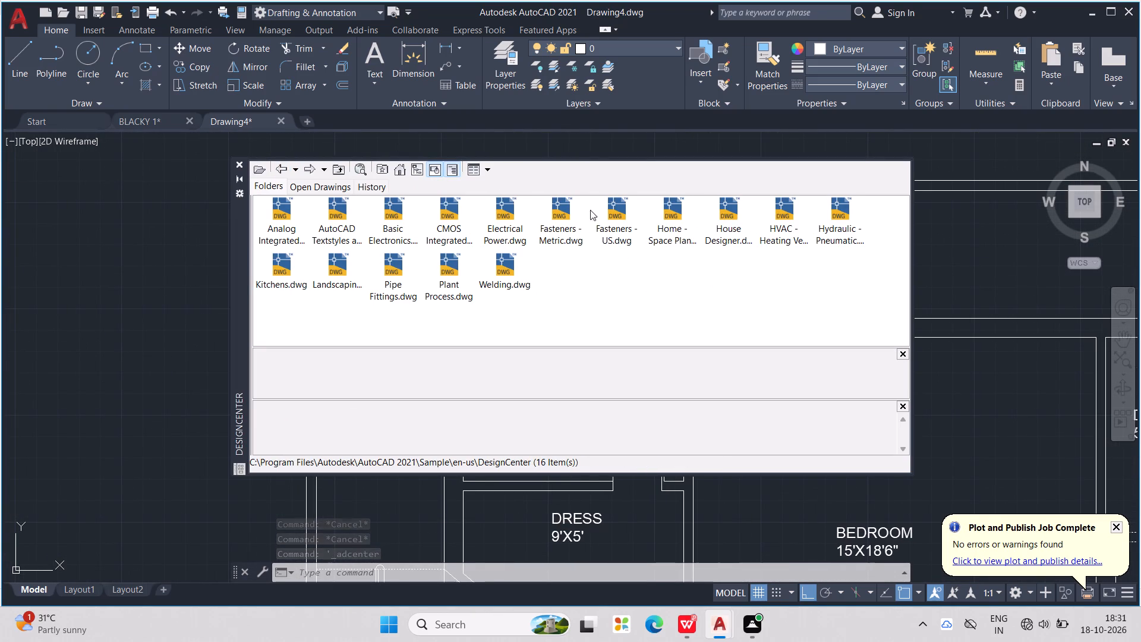
{"action": "double_click", "coordinate": [727, 215]}
{"action": "left_click", "coordinate": [732, 214]}
{"action": "double_click", "coordinate": [733, 214]}
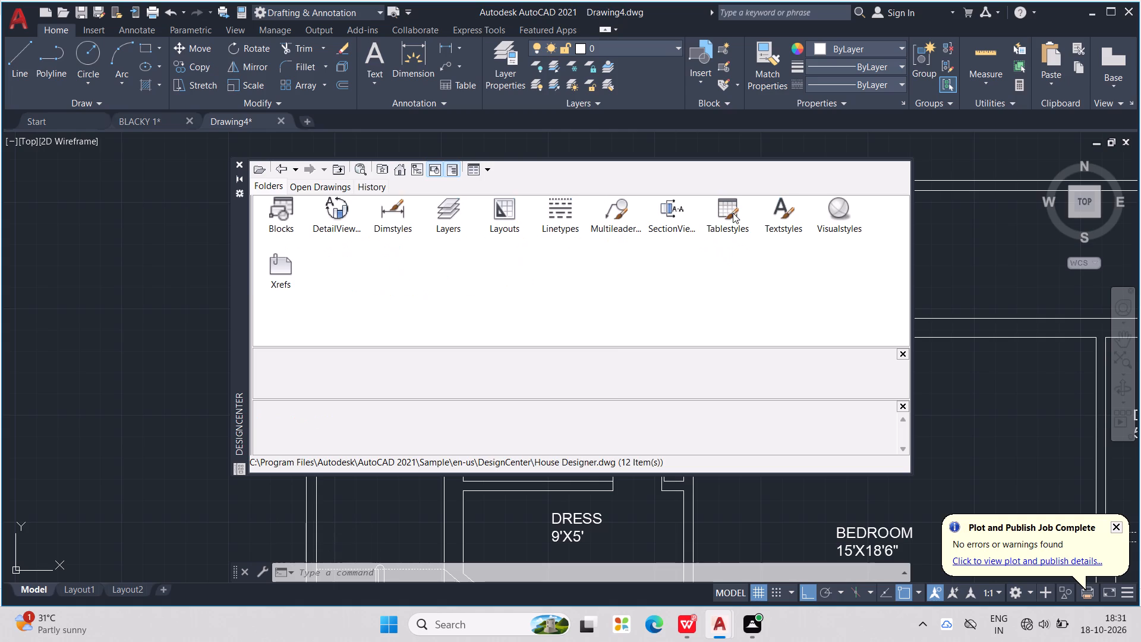
{"action": "double_click", "coordinate": [294, 214]}
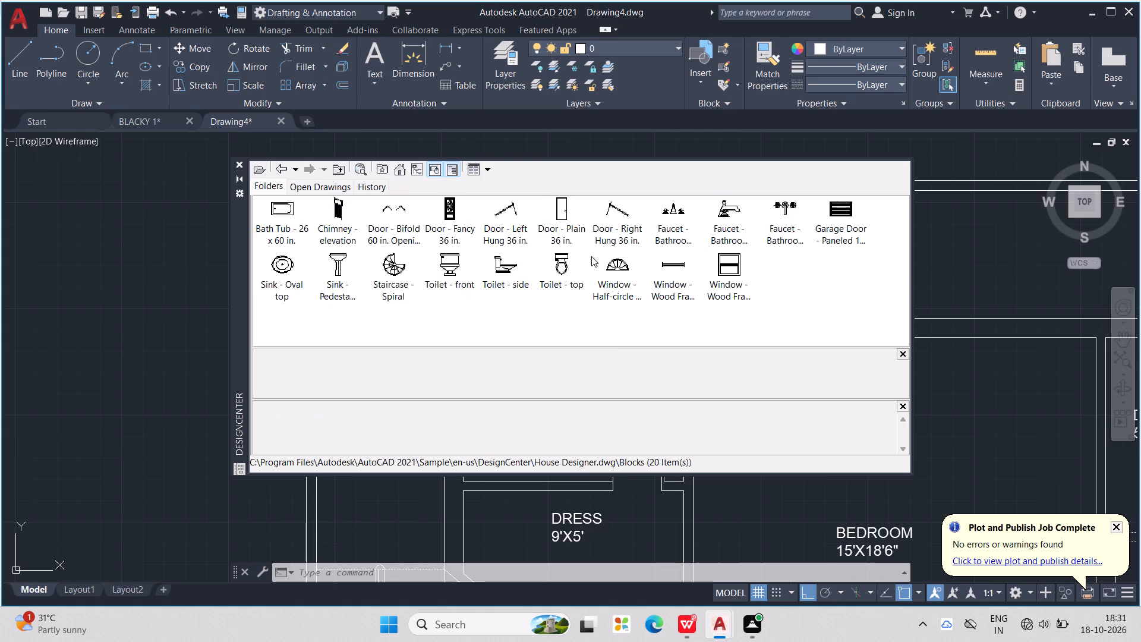
{"action": "triple_click", "coordinate": [562, 263]}
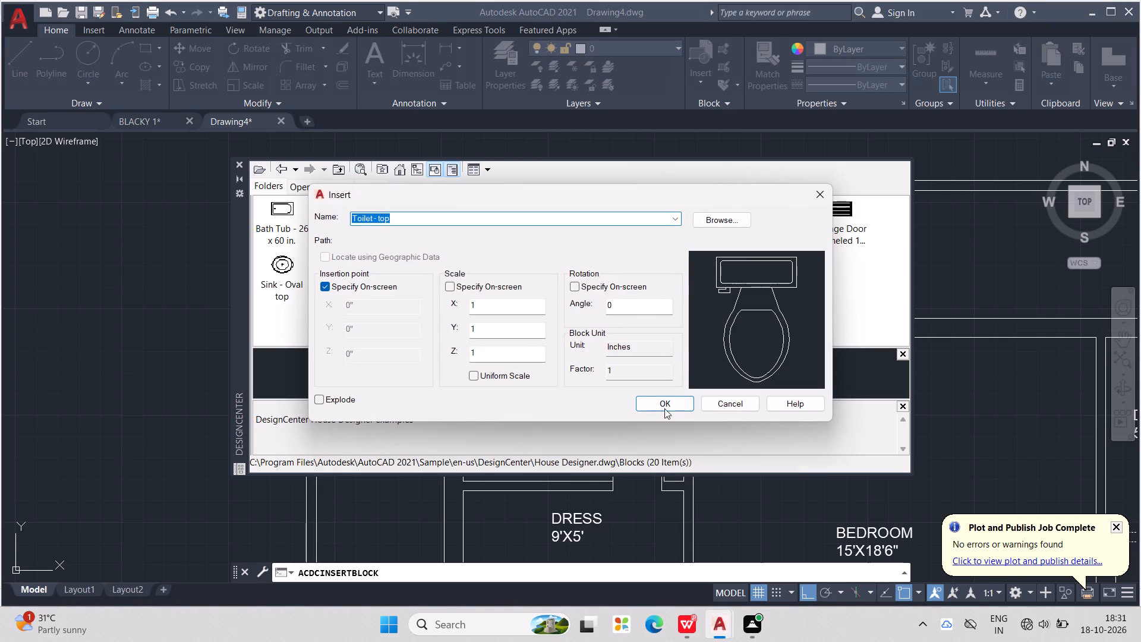
{"action": "left_click", "coordinate": [664, 408]}
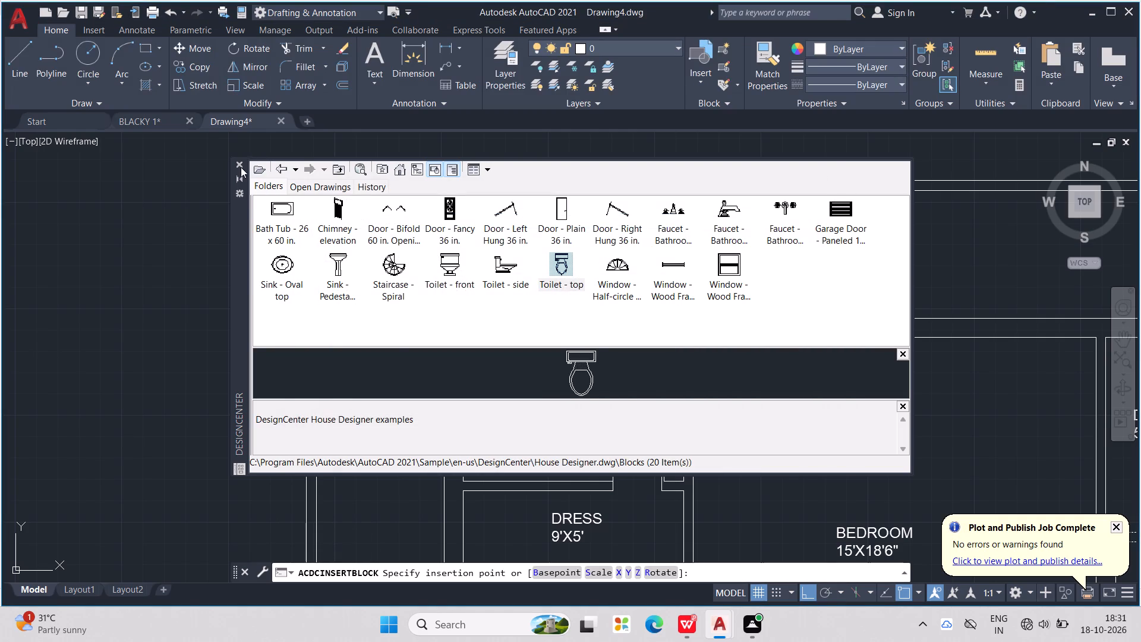
{"action": "left_click", "coordinate": [239, 166]}
{"action": "left_click", "coordinate": [525, 365]}
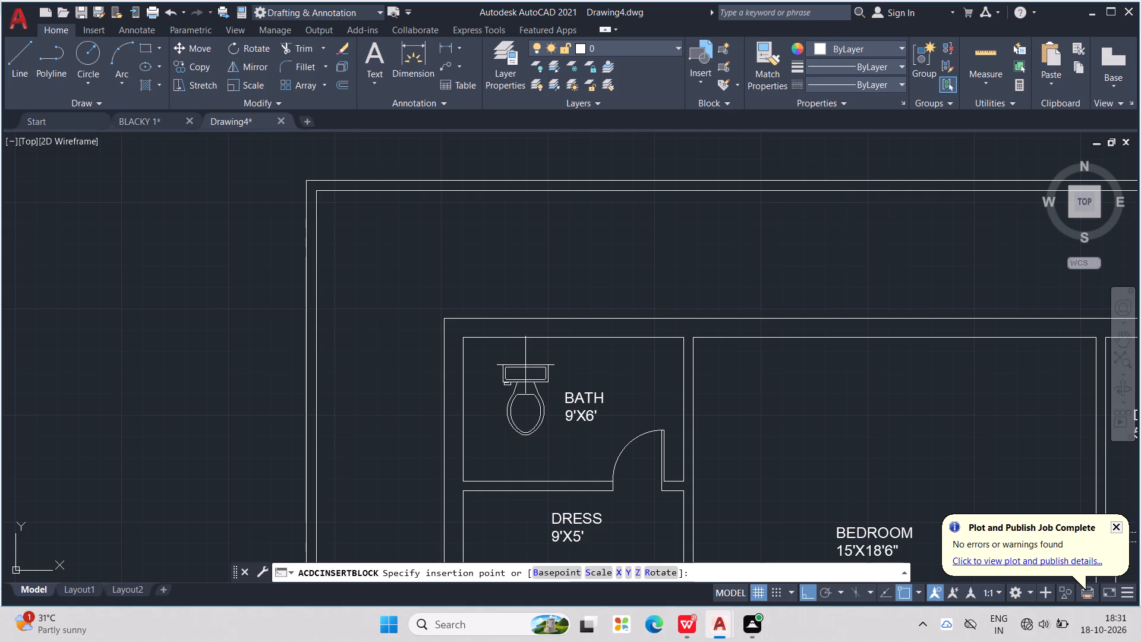
Rotate the toilet 90° counterclockwise about its tank's back edge so the bowl points east.
{"action": "left_click", "coordinate": [527, 366]}
{"action": "key", "text": "r"}
{"action": "key", "text": "o"}
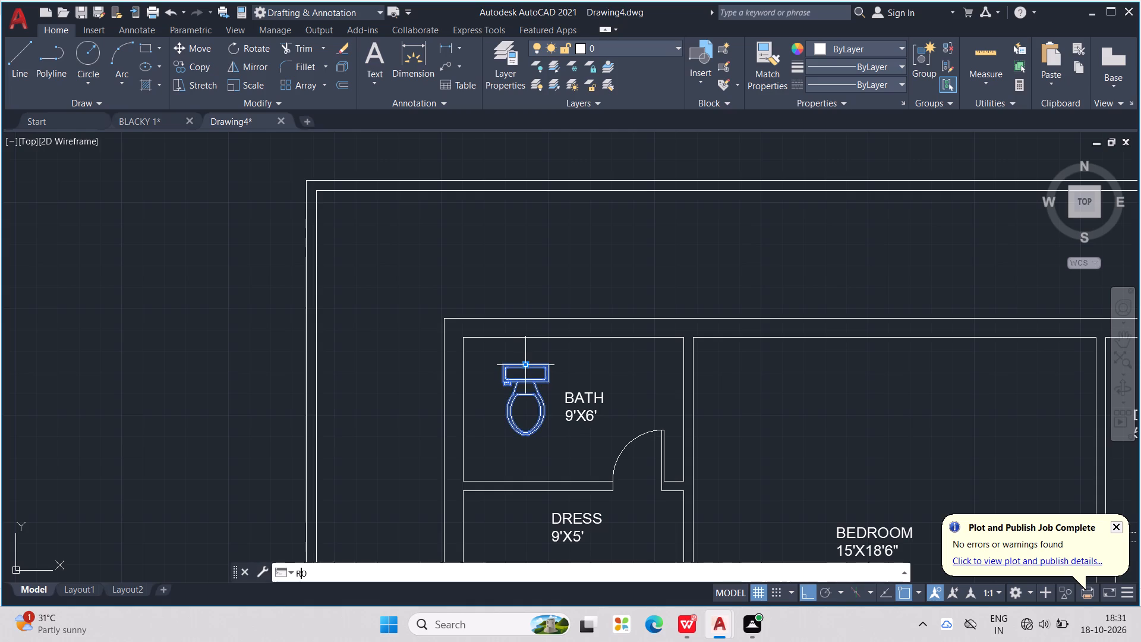
{"action": "key", "text": "Return"}
{"action": "left_click", "coordinate": [532, 361]}
{"action": "left_click", "coordinate": [523, 159]}
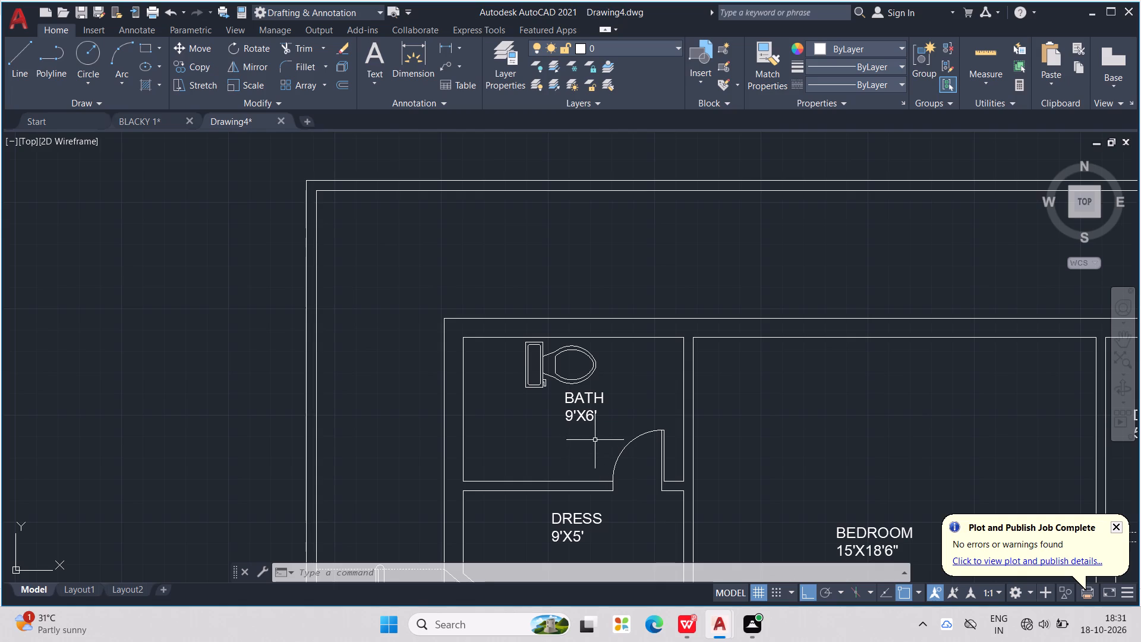
Move the toilet so its tank sits against the west wall of the 9'X6' BATH, near the south wall.
{"action": "left_click", "coordinate": [536, 382]}
{"action": "left_click", "coordinate": [535, 386]}
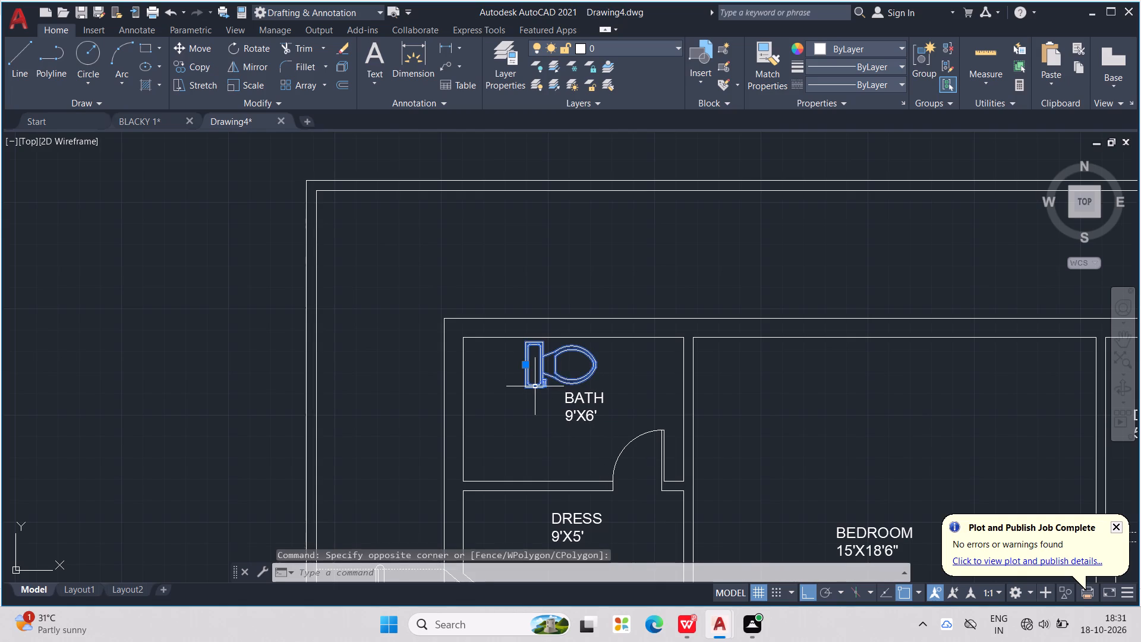
{"action": "left_click_drag", "start_coordinate": [522, 365], "coordinate": [468, 437]}
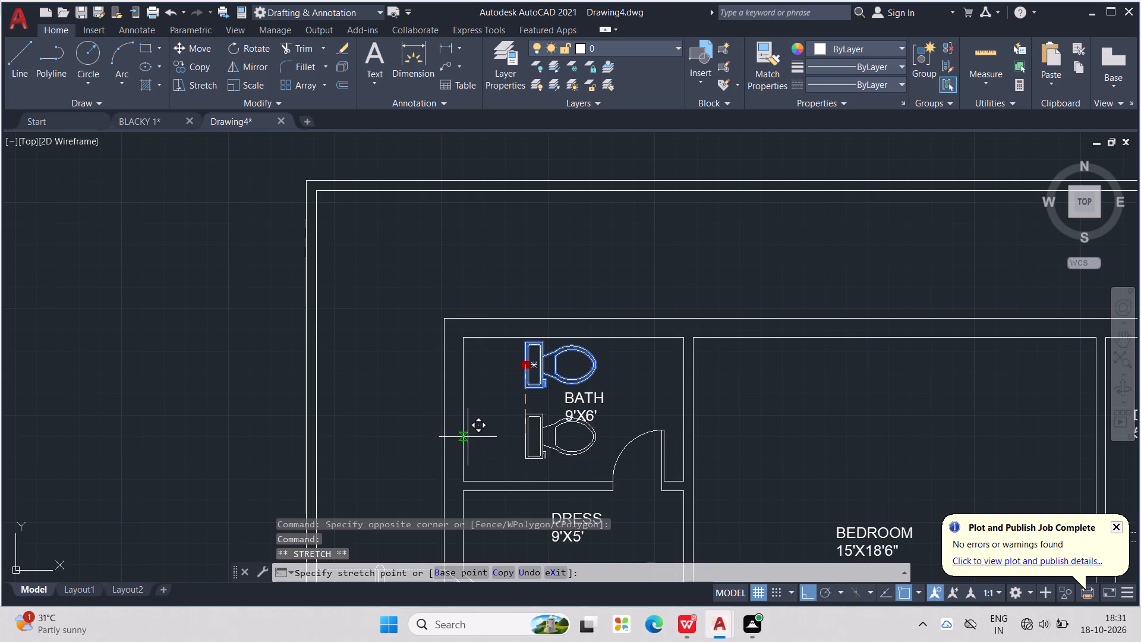
{"action": "left_click_drag", "start_coordinate": [468, 437], "coordinate": [463, 438]}
{"action": "left_click", "coordinate": [462, 438]}
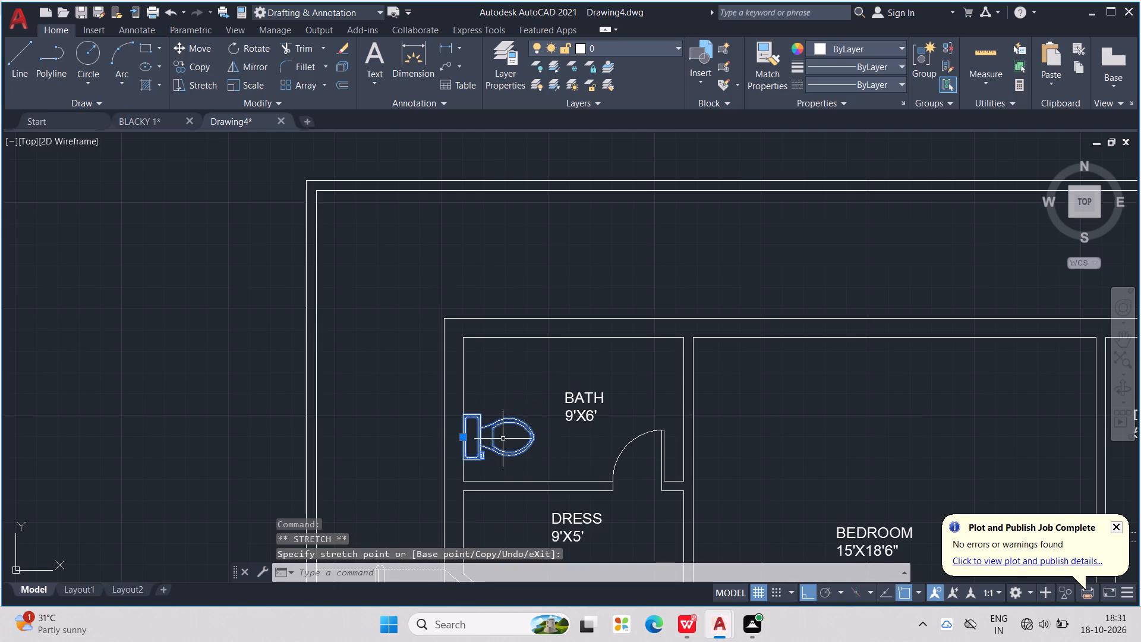
Insert the "Sink-single - 30 in top" block from Kitchens.dwg in DesignCenter at scale 1 against the north wall of the 9'X6' BATH, northeast of its label.
{"action": "key", "text": "ctrl+2"}
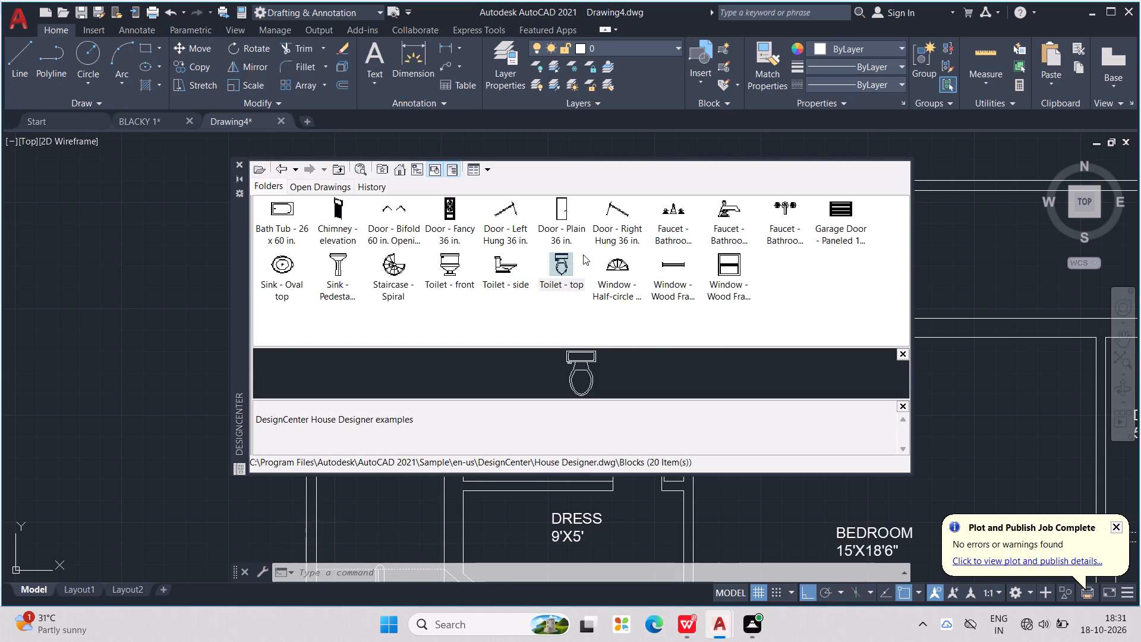
{"action": "left_click", "coordinate": [281, 163]}
{"action": "left_click", "coordinate": [282, 163]}
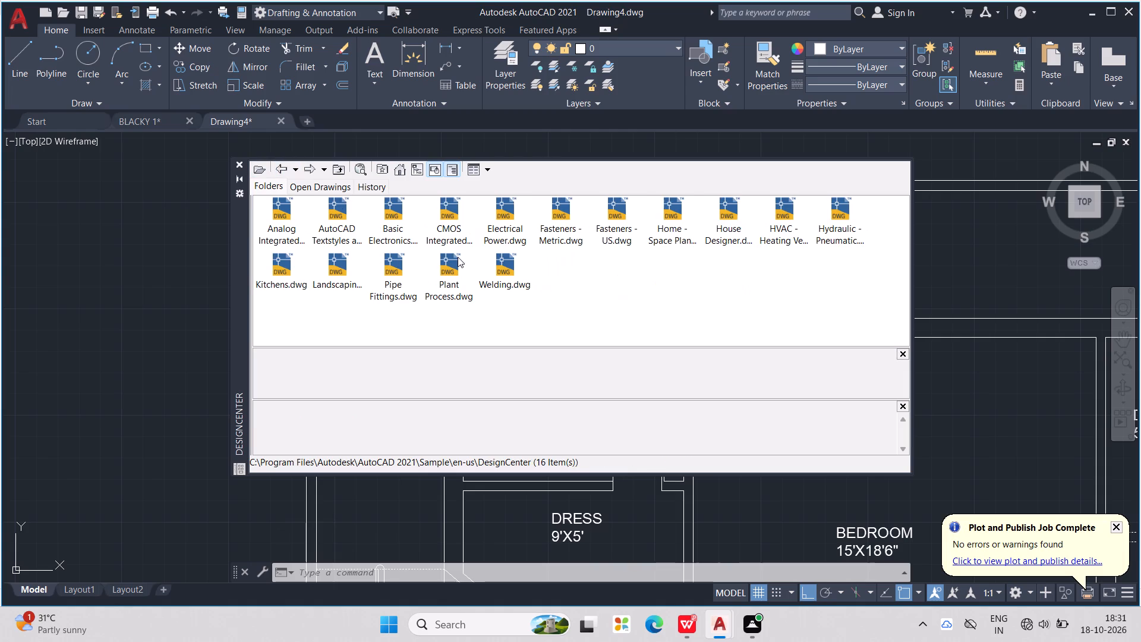
{"action": "triple_click", "coordinate": [289, 269]}
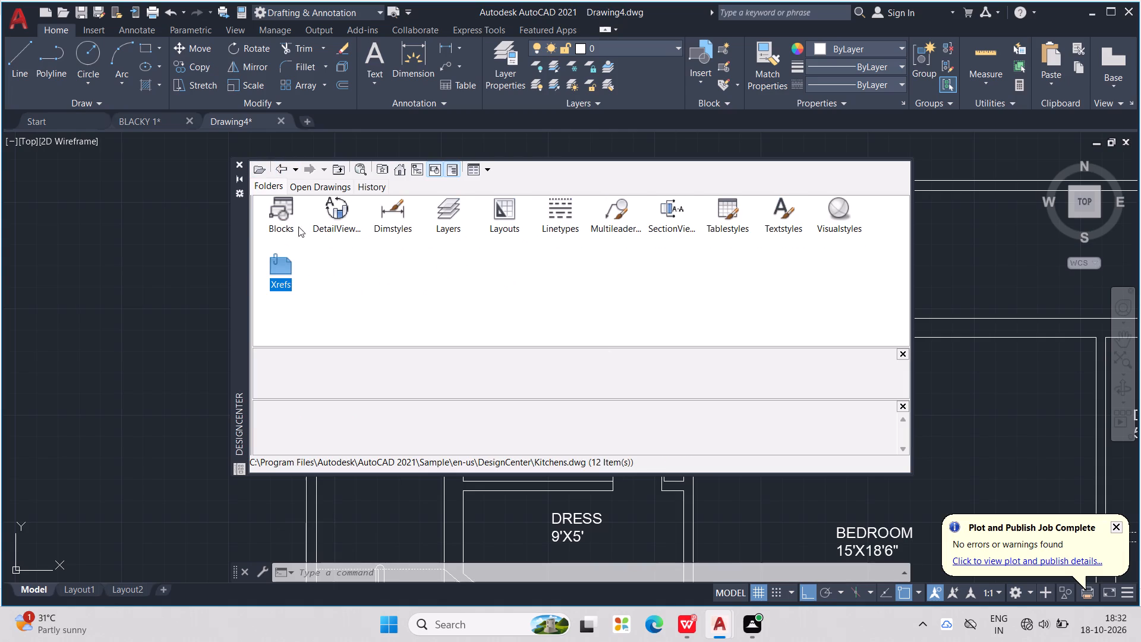
{"action": "double_click", "coordinate": [265, 202]}
{"action": "left_click", "coordinate": [270, 206]}
{"action": "double_click", "coordinate": [276, 213]}
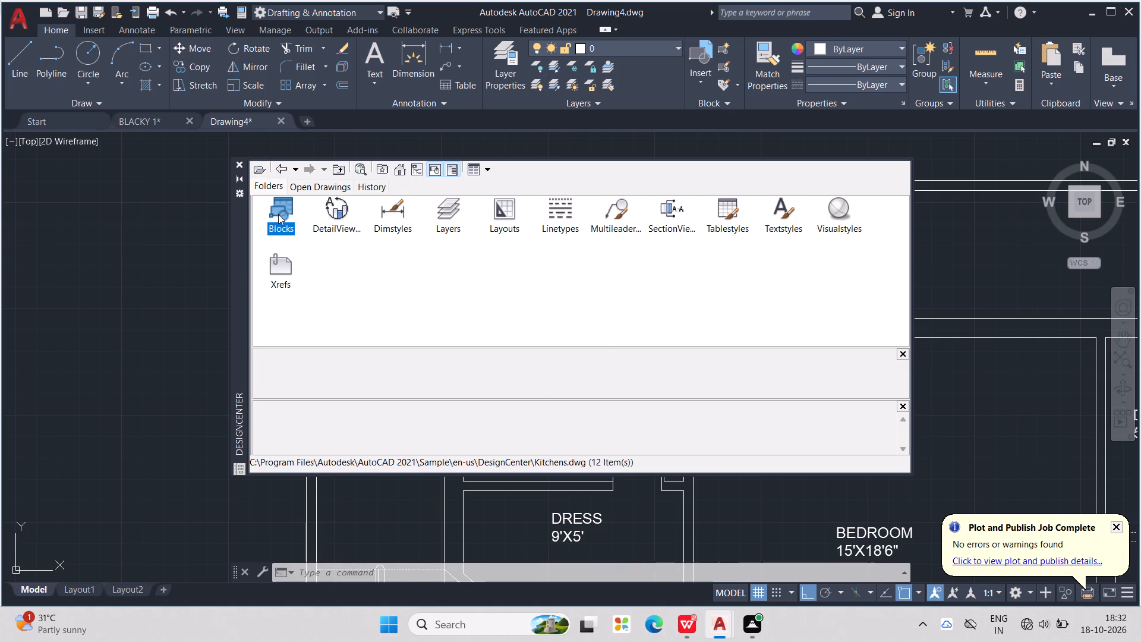
{"action": "double_click", "coordinate": [280, 229]}
{"action": "left_click", "coordinate": [281, 212]}
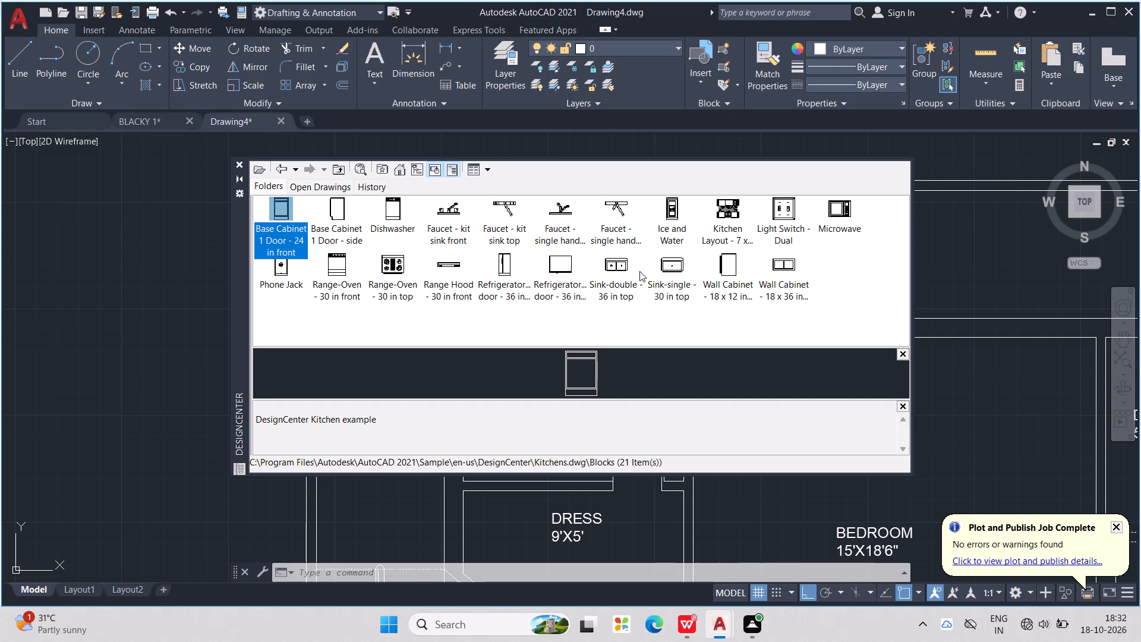
{"action": "double_click", "coordinate": [666, 269]}
{"action": "left_click", "coordinate": [672, 268]}
{"action": "double_click", "coordinate": [669, 265]}
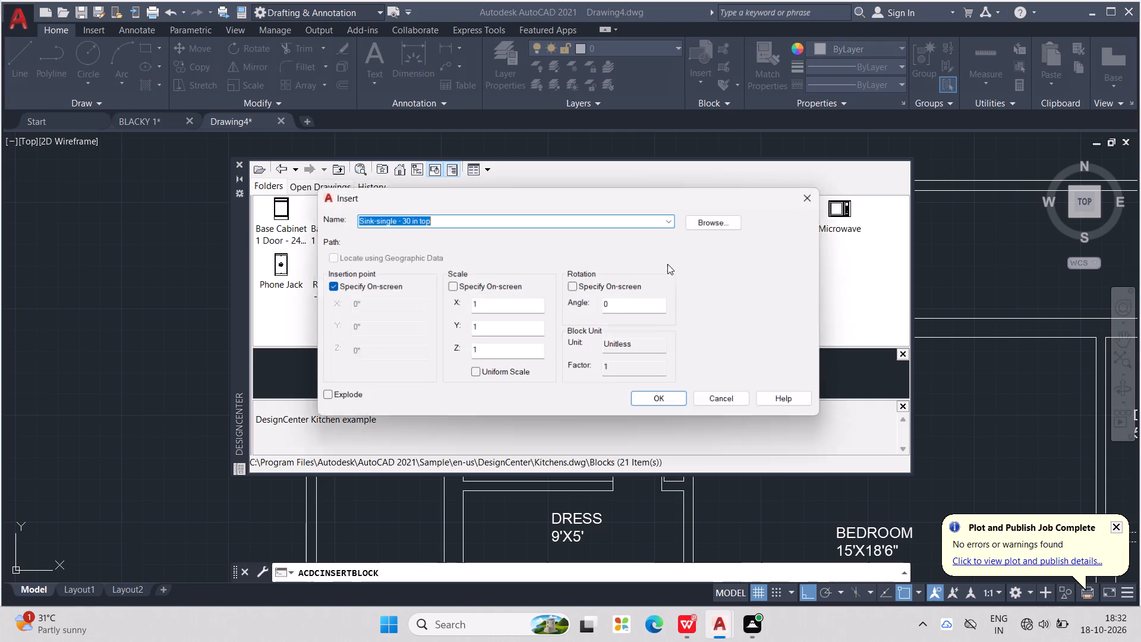
{"action": "left_click", "coordinate": [672, 402]}
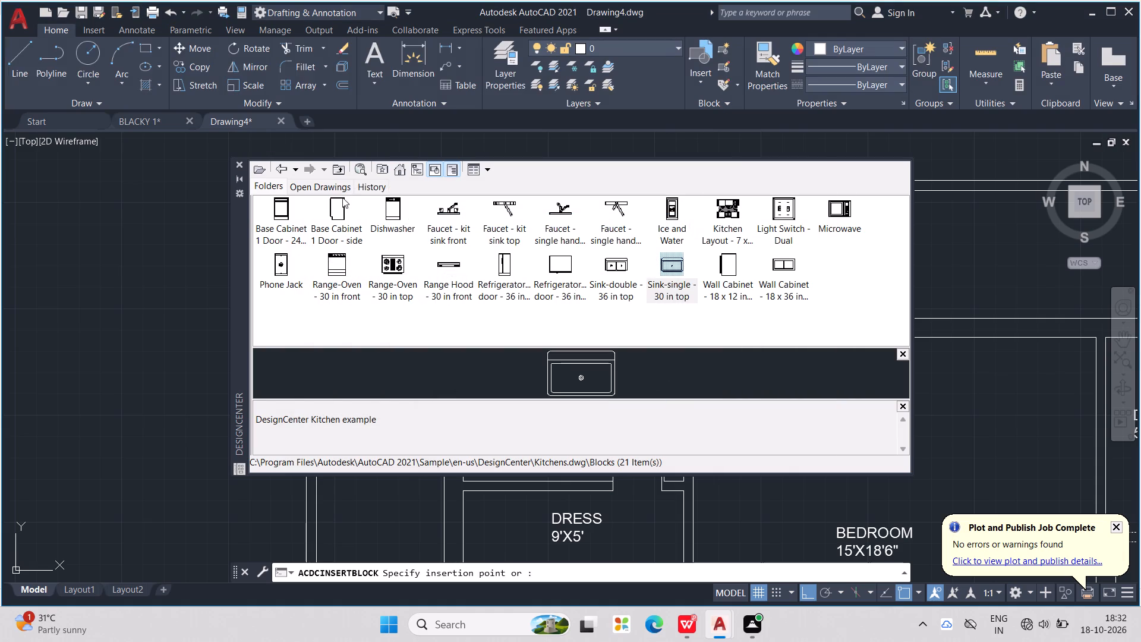
{"action": "left_click", "coordinate": [242, 164]}
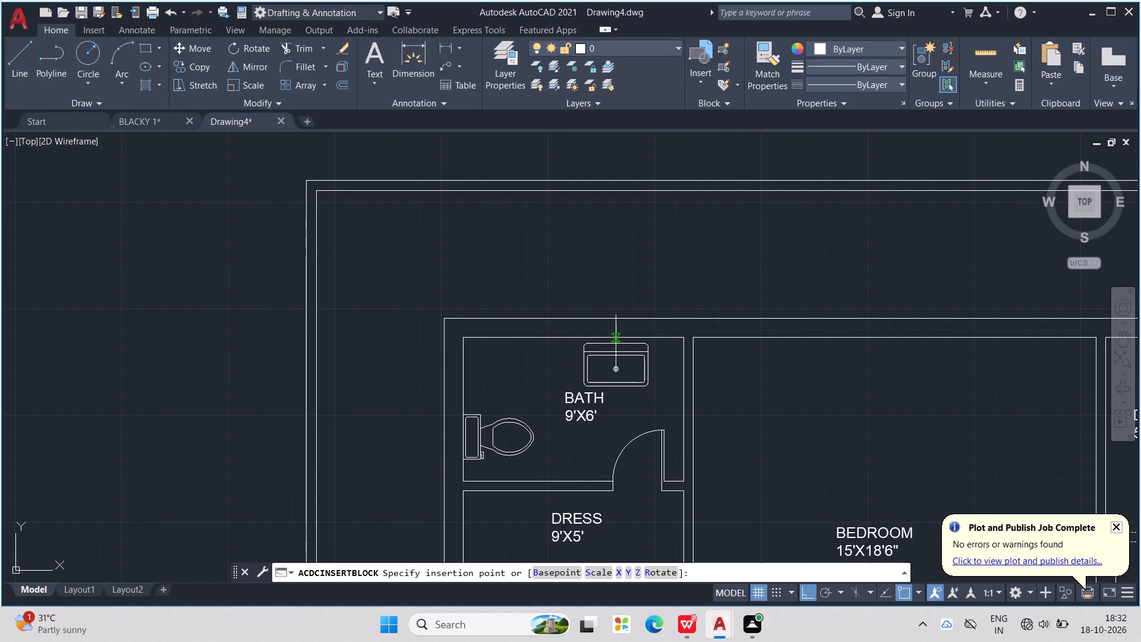
{"action": "left_click", "coordinate": [620, 339]}
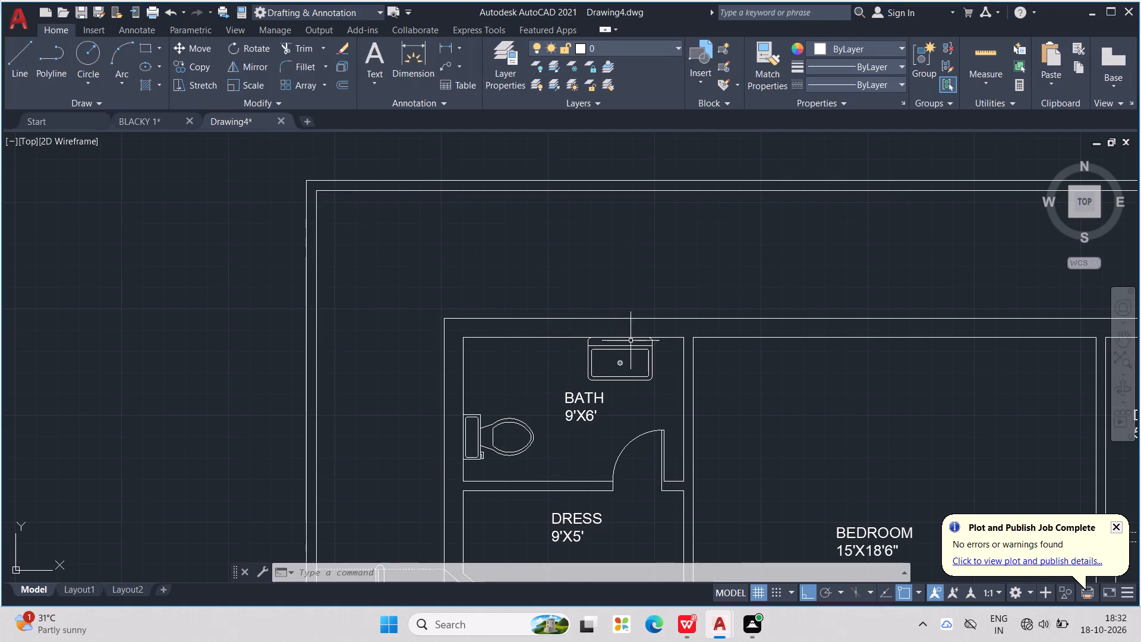
Select the sink block against the north wall of the 9'X6' BATH.
{"action": "scroll", "coordinate": [633, 339], "scroll_direction": "down", "scroll_amount": 1}
{"action": "middle_click_drag", "start_coordinate": [695, 364], "coordinate": [635, 332]}
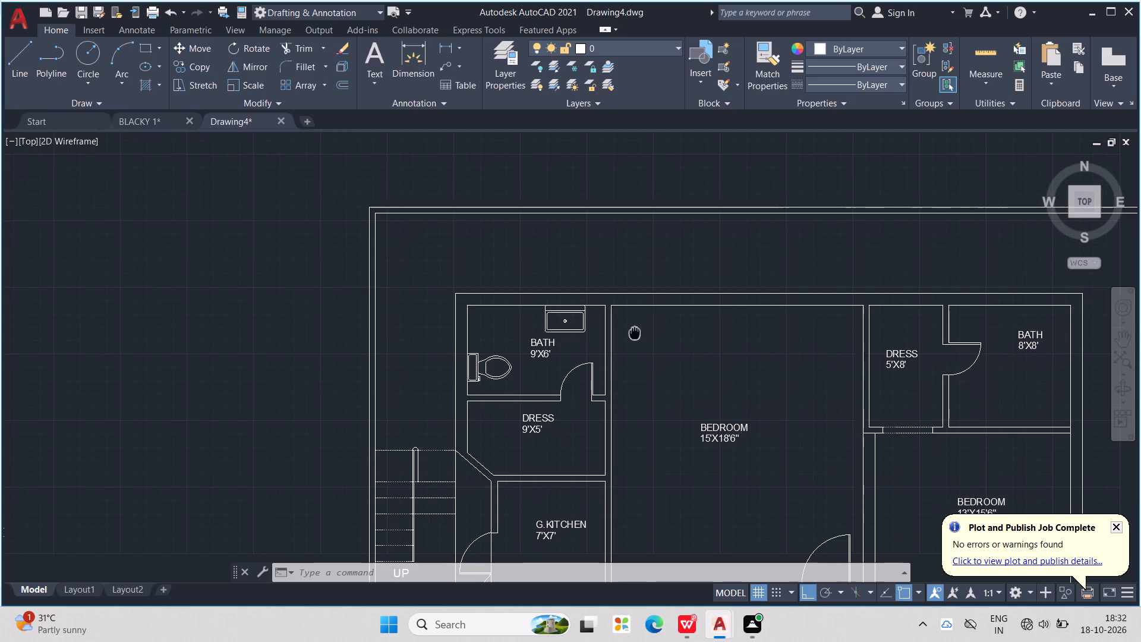
{"action": "middle_click_drag", "start_coordinate": [635, 332], "coordinate": [634, 332]}
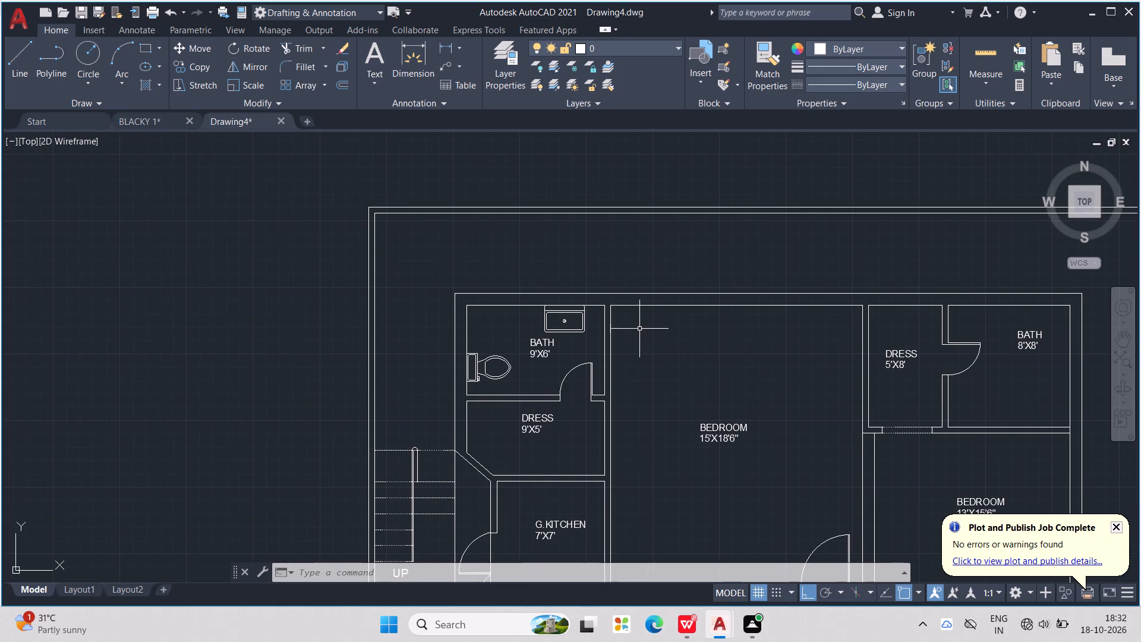
{"action": "scroll", "coordinate": [641, 327], "scroll_direction": "down", "scroll_amount": 1}
{"action": "scroll", "coordinate": [619, 310], "scroll_direction": "up", "scroll_amount": 4}
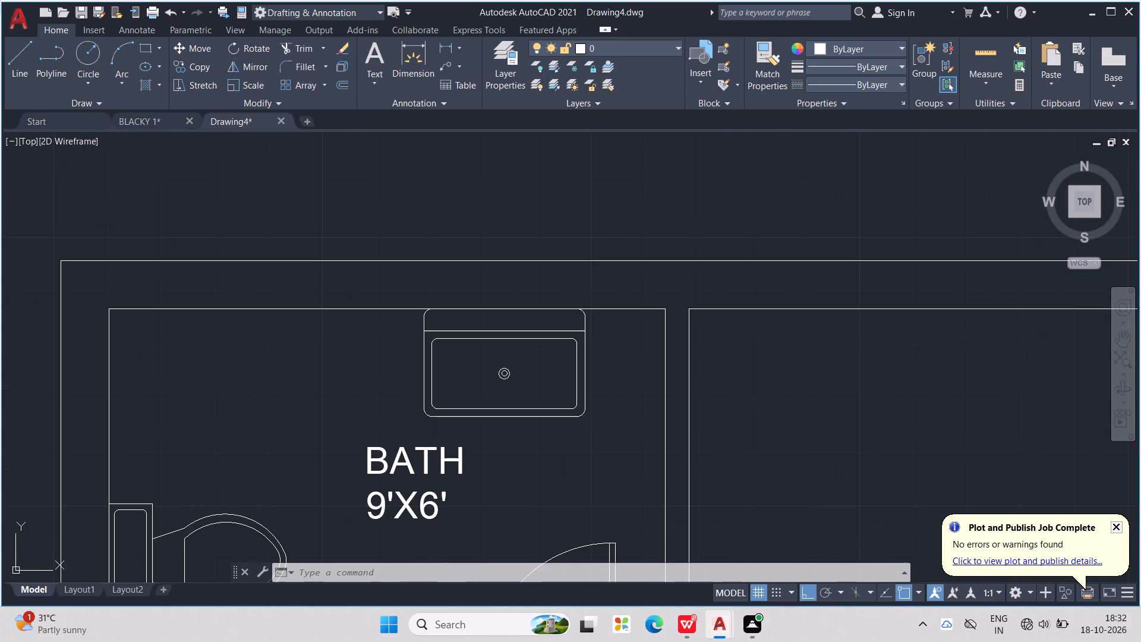
{"action": "left_click", "coordinate": [579, 330]}
{"action": "scroll", "coordinate": [483, 304], "scroll_direction": "up", "scroll_amount": 2}
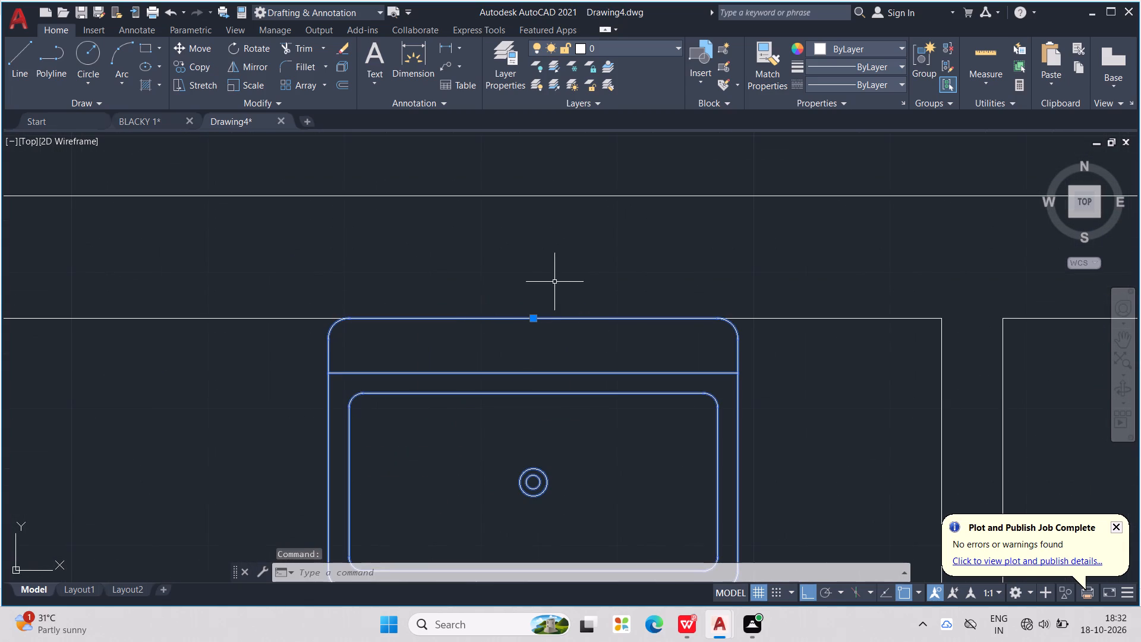
{"action": "middle_click_drag", "start_coordinate": [554, 281], "coordinate": [579, 264]}
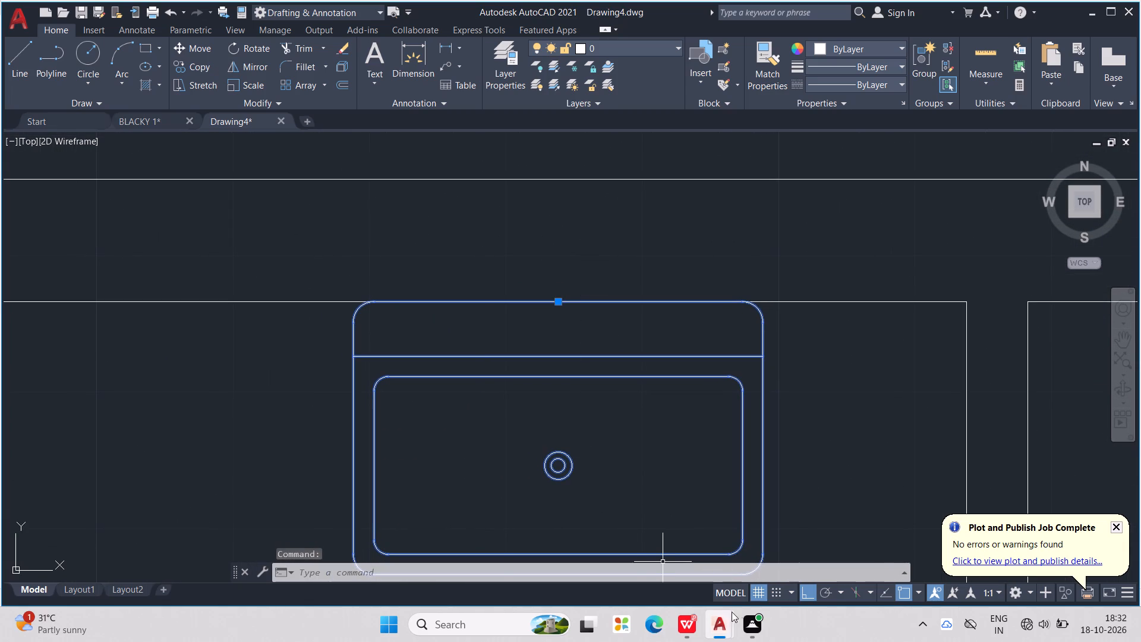
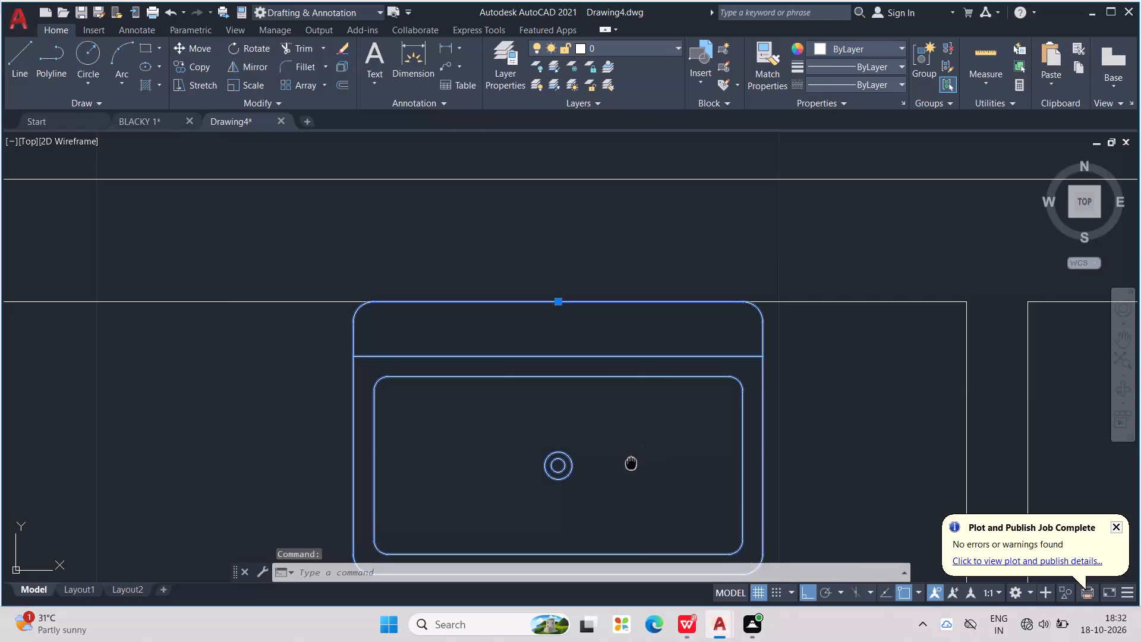
Move the washbasin block along the BATH room's top wall into the corner beside the bedroom wall.
{"action": "scroll", "coordinate": [635, 456], "scroll_direction": "down", "scroll_amount": 1}
{"action": "scroll", "coordinate": [686, 426], "scroll_direction": "down", "scroll_amount": 2}
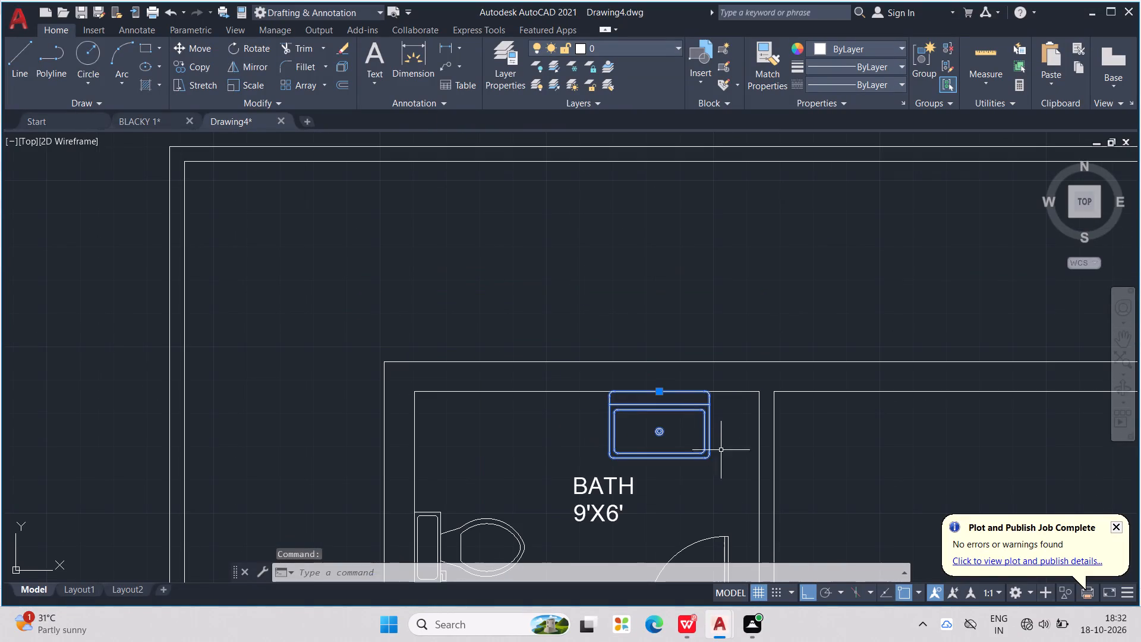
{"action": "scroll", "coordinate": [729, 454], "scroll_direction": "down", "scroll_amount": 1}
{"action": "middle_click_drag", "start_coordinate": [729, 454], "coordinate": [660, 396]}
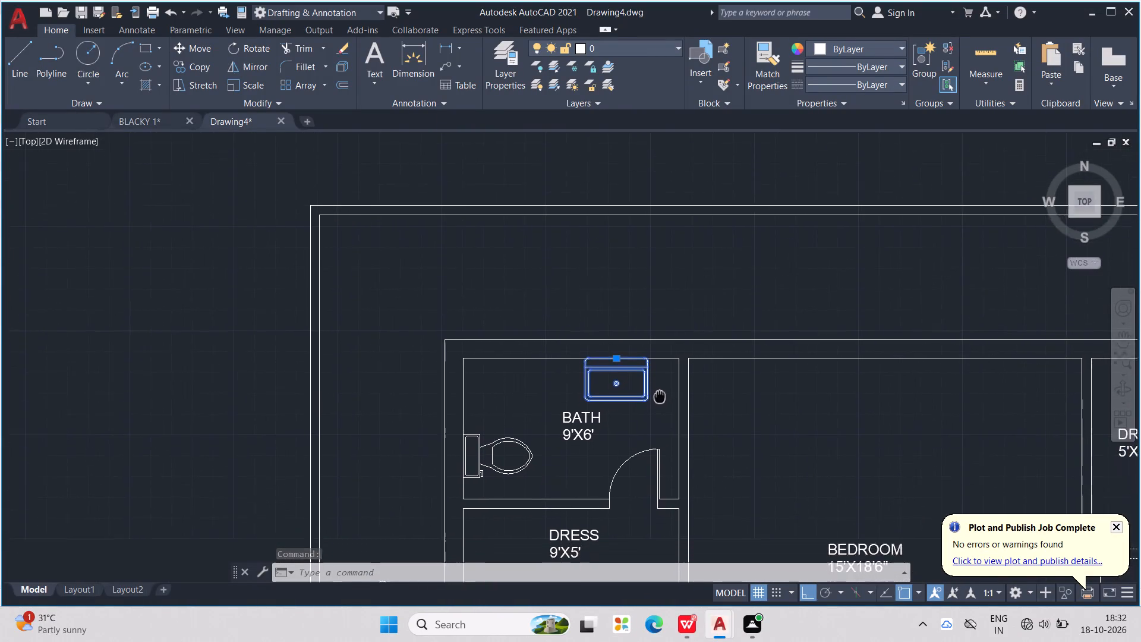
{"action": "middle_click_drag", "start_coordinate": [660, 396], "coordinate": [690, 355]}
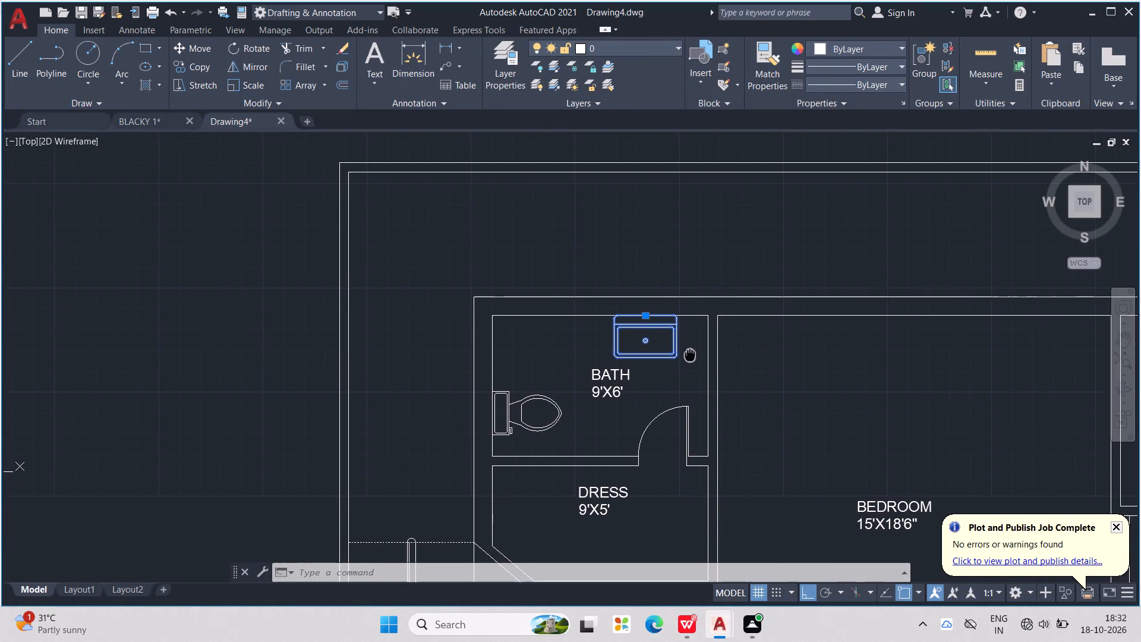
{"action": "middle_click_drag", "start_coordinate": [690, 355], "coordinate": [713, 356]}
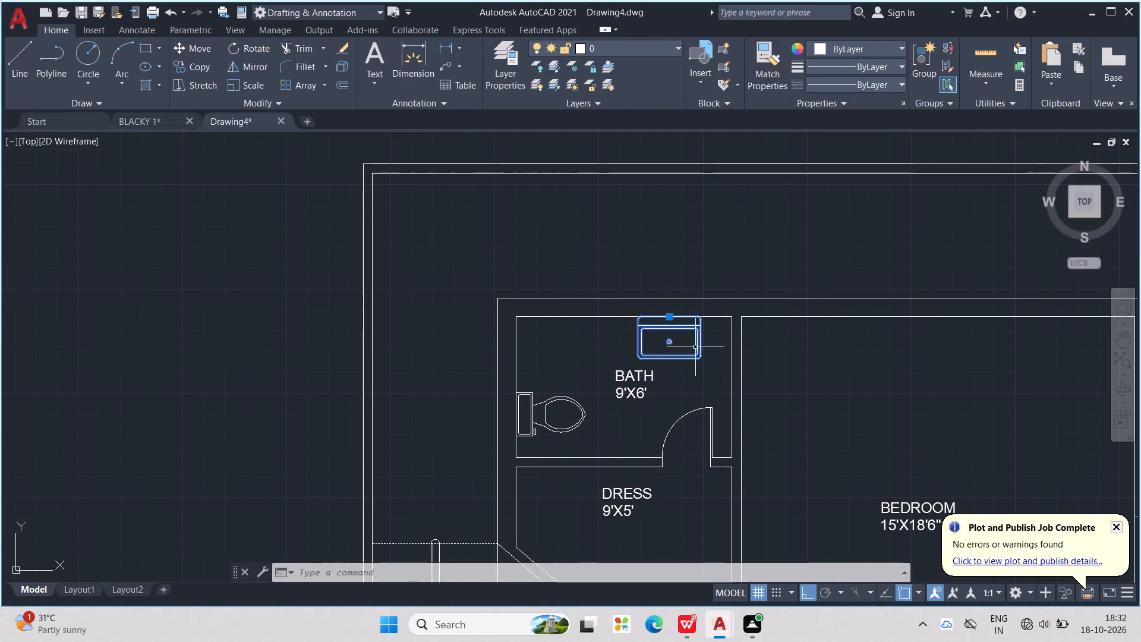
{"action": "scroll", "coordinate": [699, 323], "scroll_direction": "up", "scroll_amount": 2}
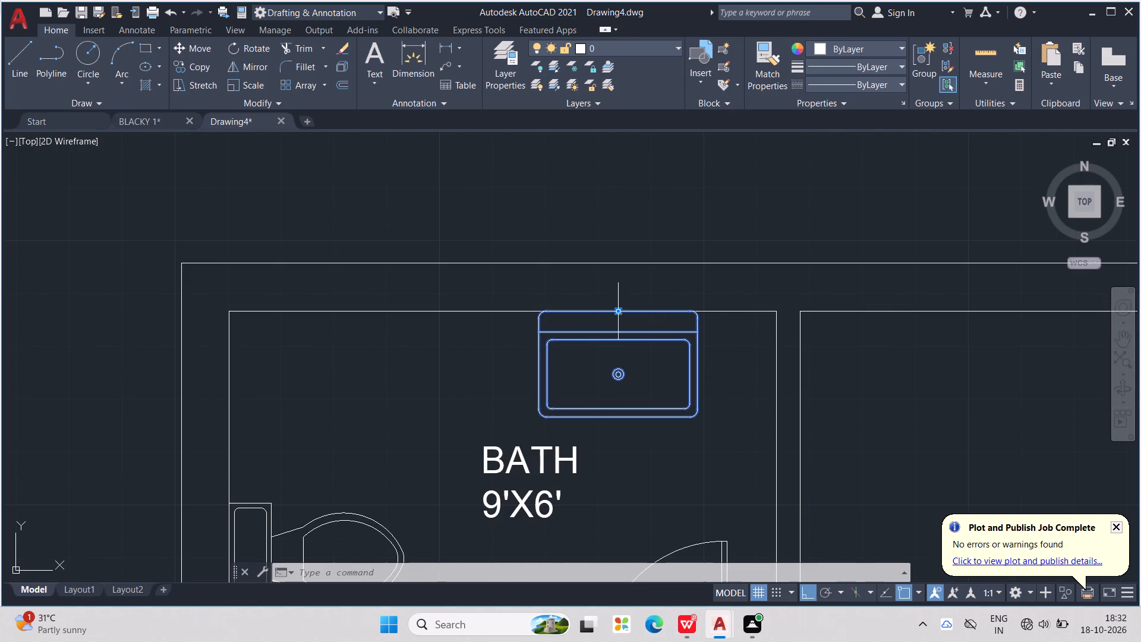
{"action": "left_click_drag", "start_coordinate": [620, 372], "coordinate": [686, 378]}
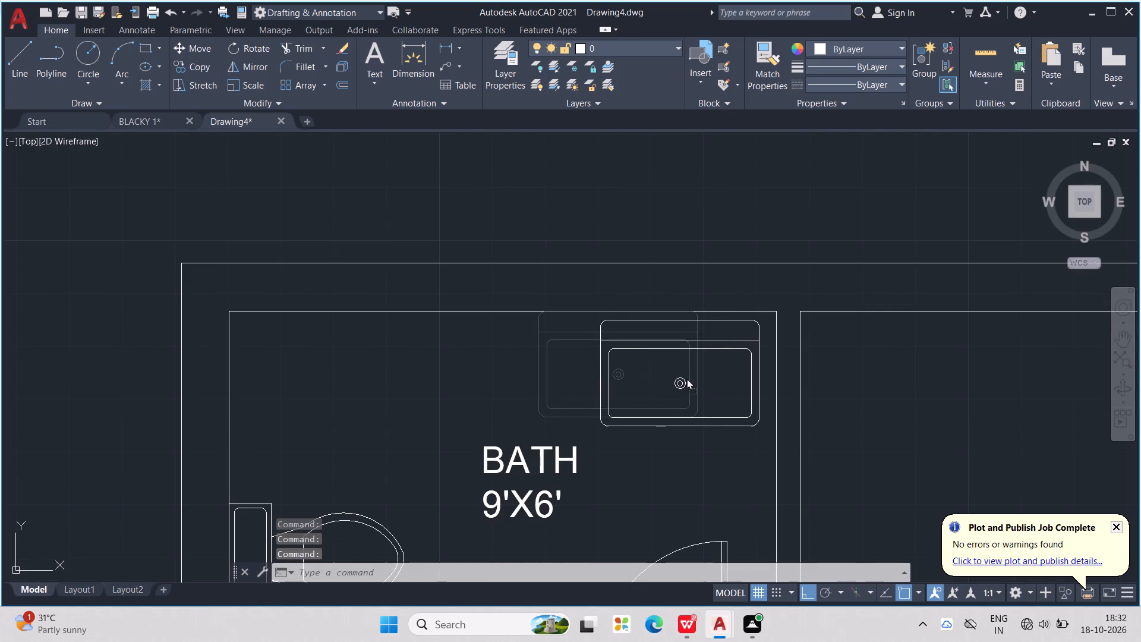
{"action": "left_click_drag", "start_coordinate": [686, 378], "coordinate": [692, 375]}
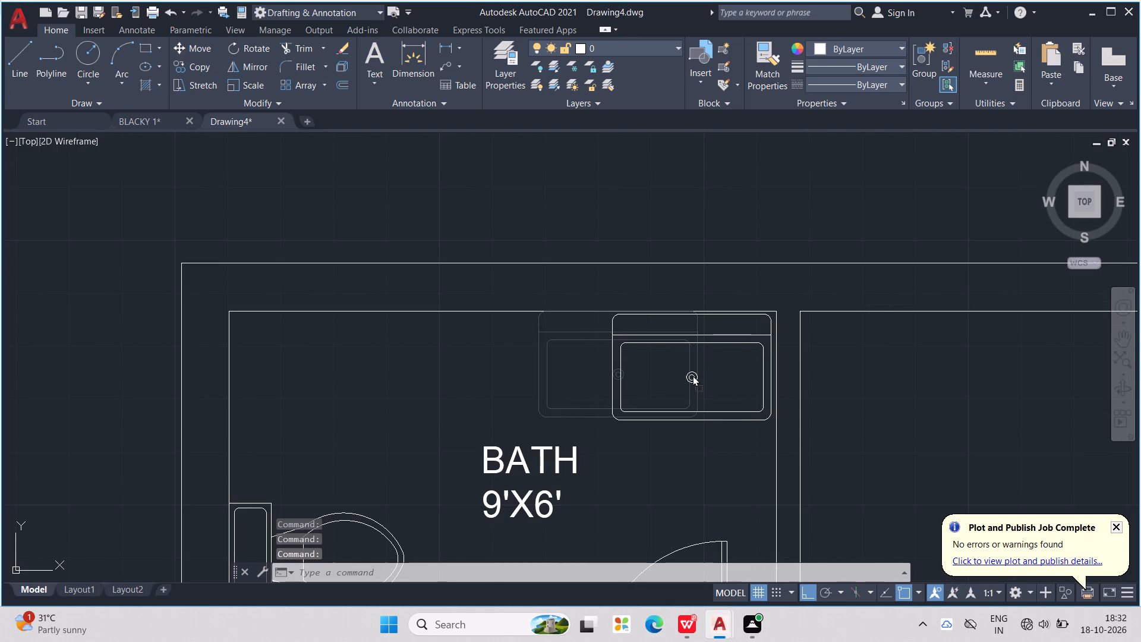
{"action": "left_click_drag", "start_coordinate": [692, 375], "coordinate": [698, 373]}
{"action": "left_click", "coordinate": [698, 373]}
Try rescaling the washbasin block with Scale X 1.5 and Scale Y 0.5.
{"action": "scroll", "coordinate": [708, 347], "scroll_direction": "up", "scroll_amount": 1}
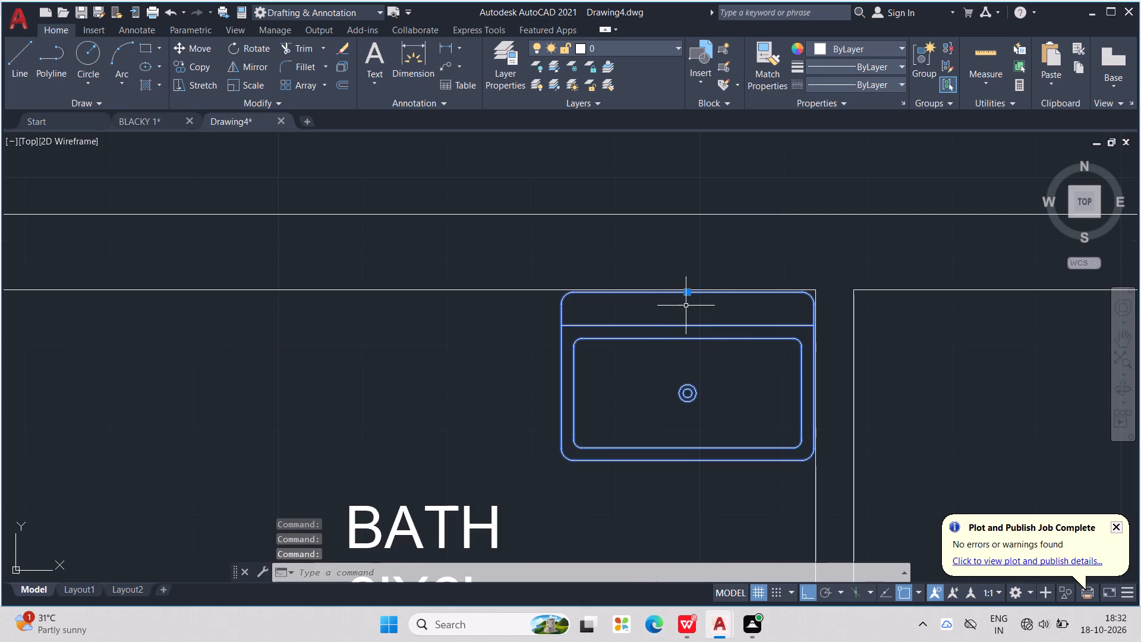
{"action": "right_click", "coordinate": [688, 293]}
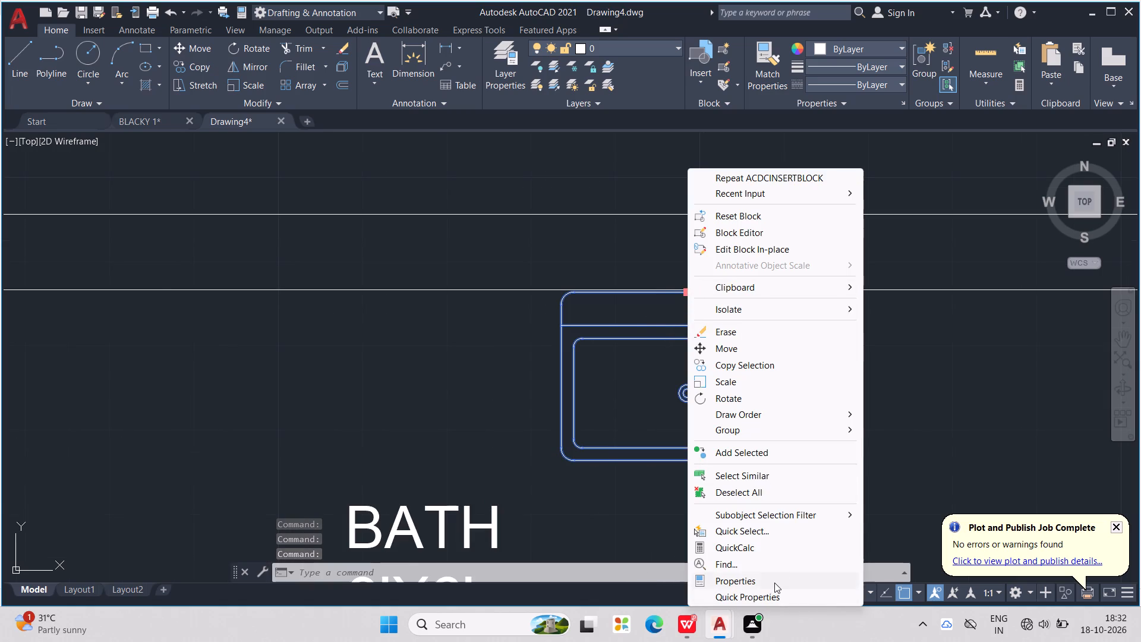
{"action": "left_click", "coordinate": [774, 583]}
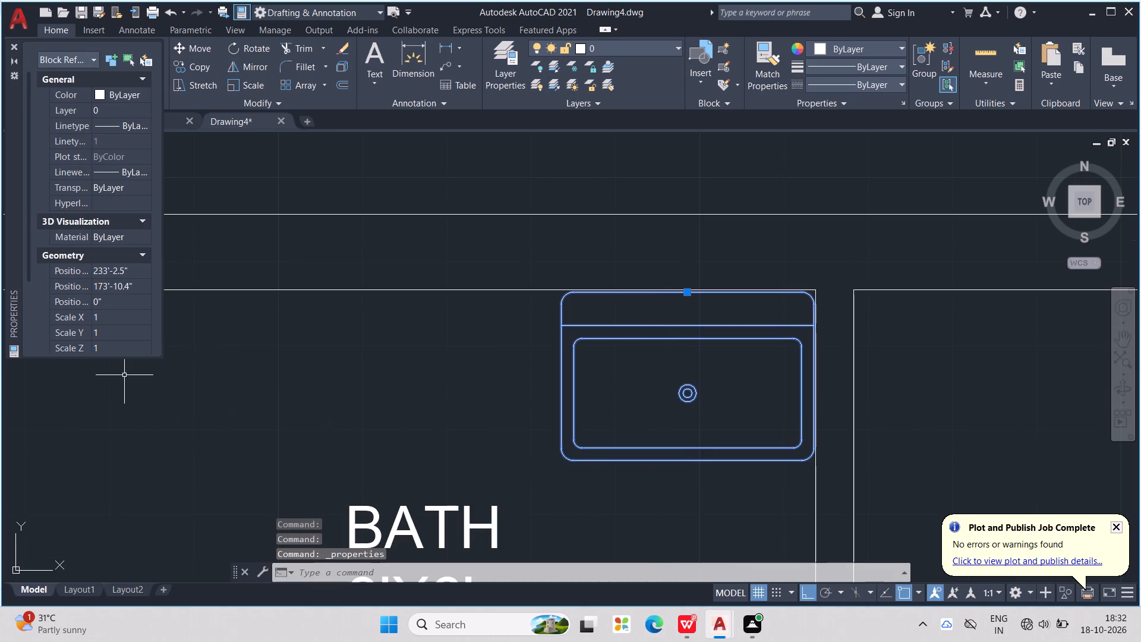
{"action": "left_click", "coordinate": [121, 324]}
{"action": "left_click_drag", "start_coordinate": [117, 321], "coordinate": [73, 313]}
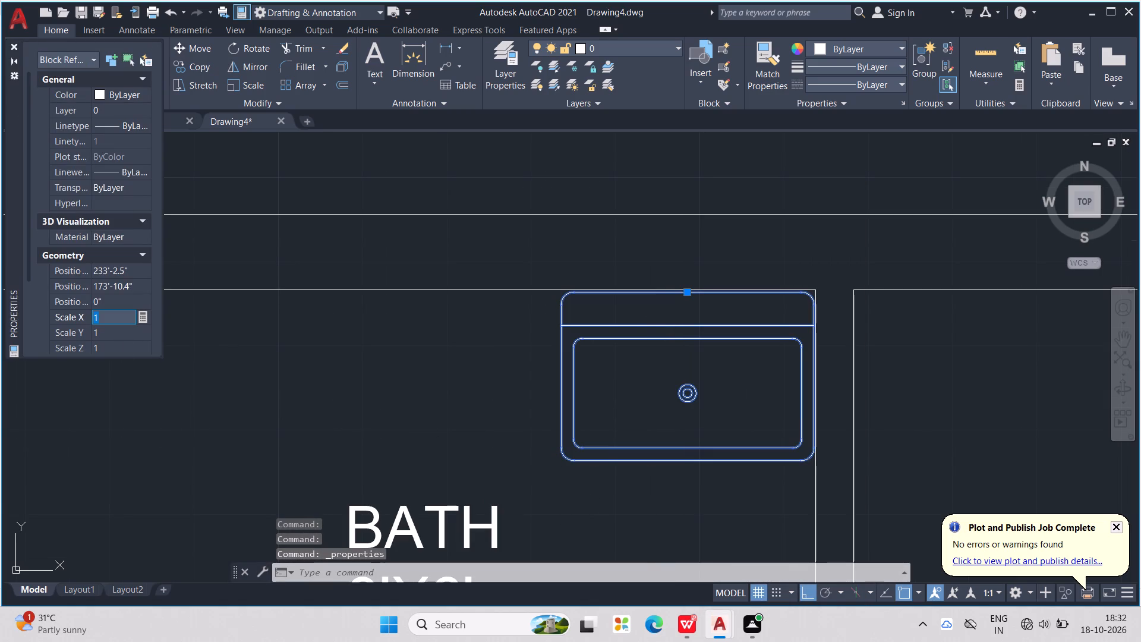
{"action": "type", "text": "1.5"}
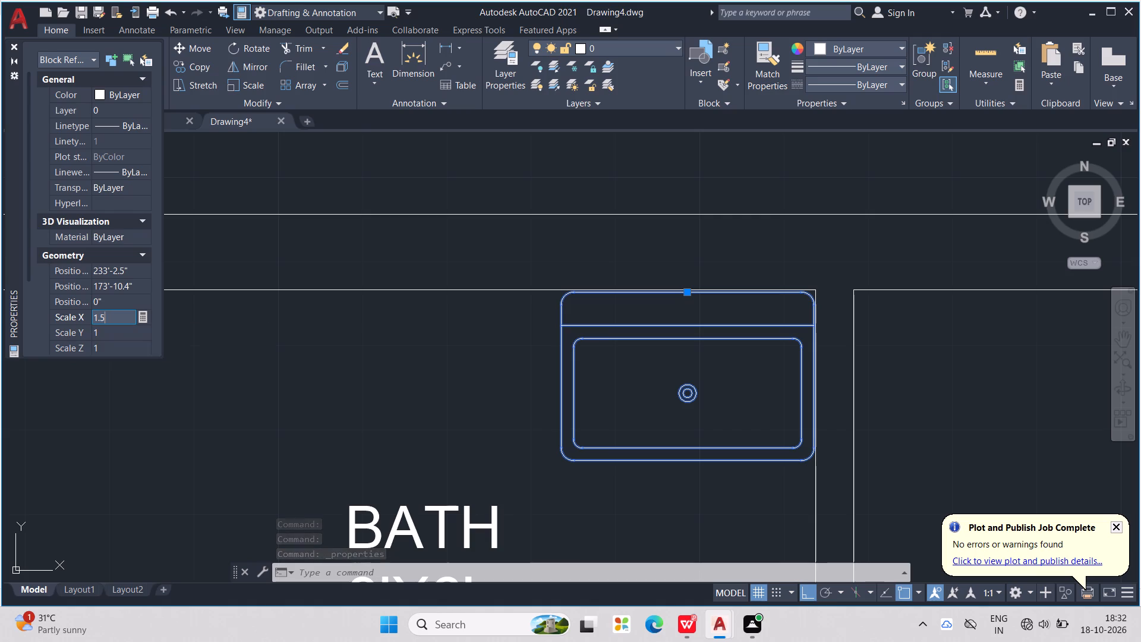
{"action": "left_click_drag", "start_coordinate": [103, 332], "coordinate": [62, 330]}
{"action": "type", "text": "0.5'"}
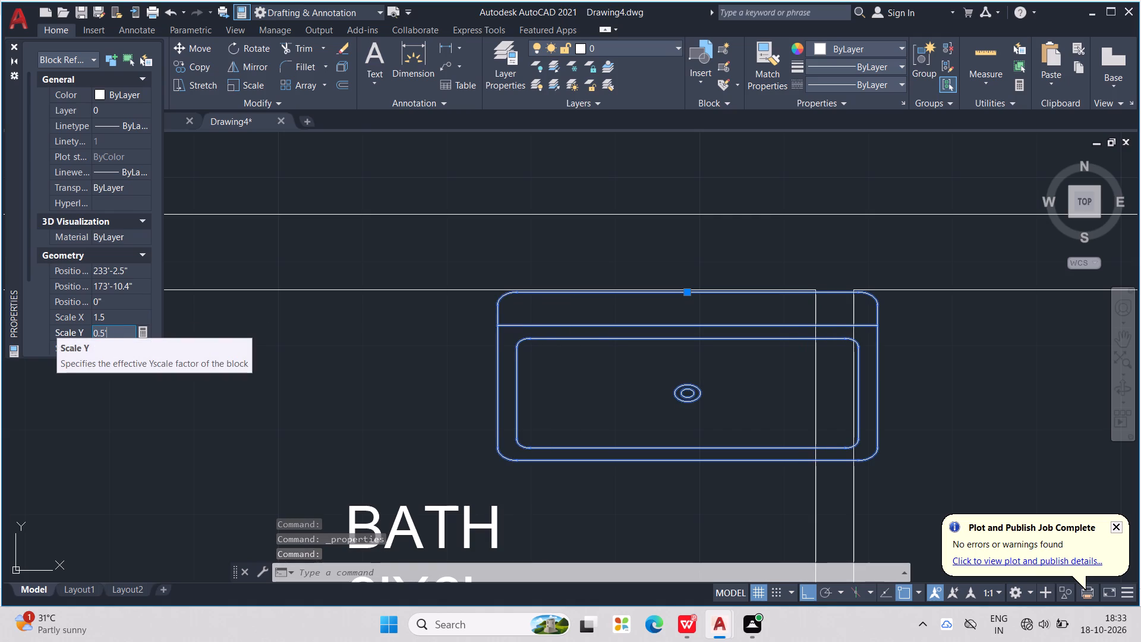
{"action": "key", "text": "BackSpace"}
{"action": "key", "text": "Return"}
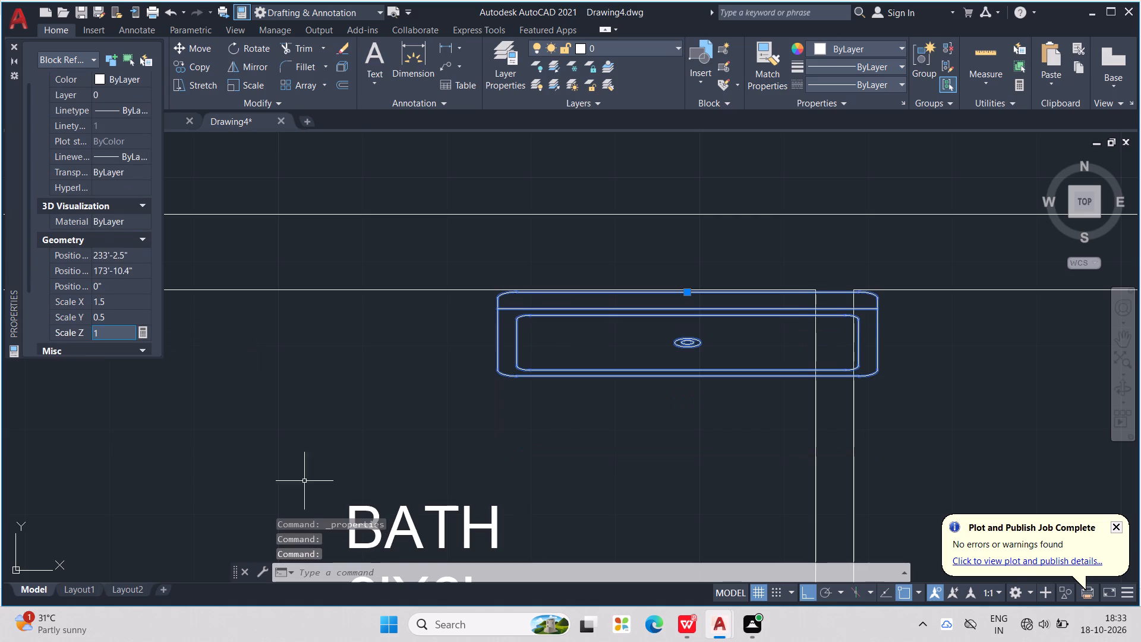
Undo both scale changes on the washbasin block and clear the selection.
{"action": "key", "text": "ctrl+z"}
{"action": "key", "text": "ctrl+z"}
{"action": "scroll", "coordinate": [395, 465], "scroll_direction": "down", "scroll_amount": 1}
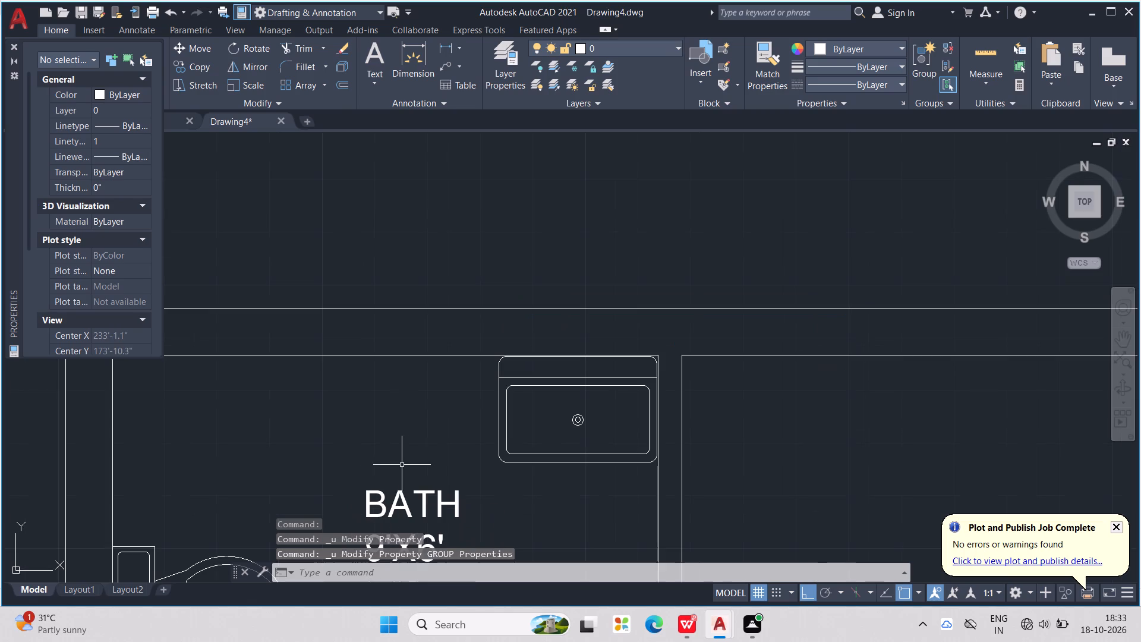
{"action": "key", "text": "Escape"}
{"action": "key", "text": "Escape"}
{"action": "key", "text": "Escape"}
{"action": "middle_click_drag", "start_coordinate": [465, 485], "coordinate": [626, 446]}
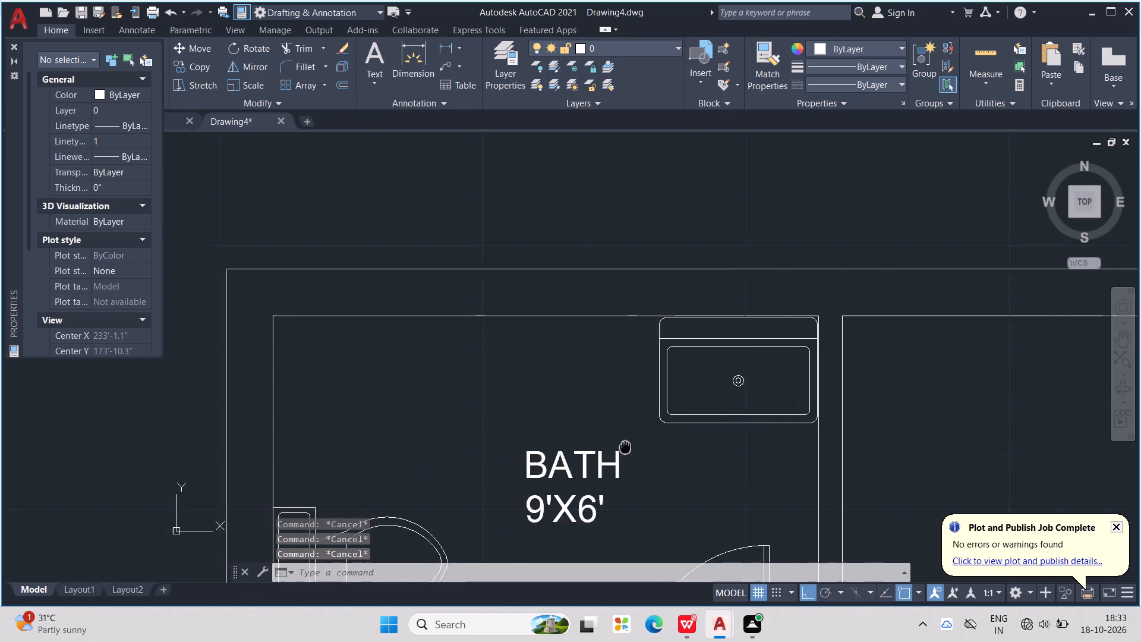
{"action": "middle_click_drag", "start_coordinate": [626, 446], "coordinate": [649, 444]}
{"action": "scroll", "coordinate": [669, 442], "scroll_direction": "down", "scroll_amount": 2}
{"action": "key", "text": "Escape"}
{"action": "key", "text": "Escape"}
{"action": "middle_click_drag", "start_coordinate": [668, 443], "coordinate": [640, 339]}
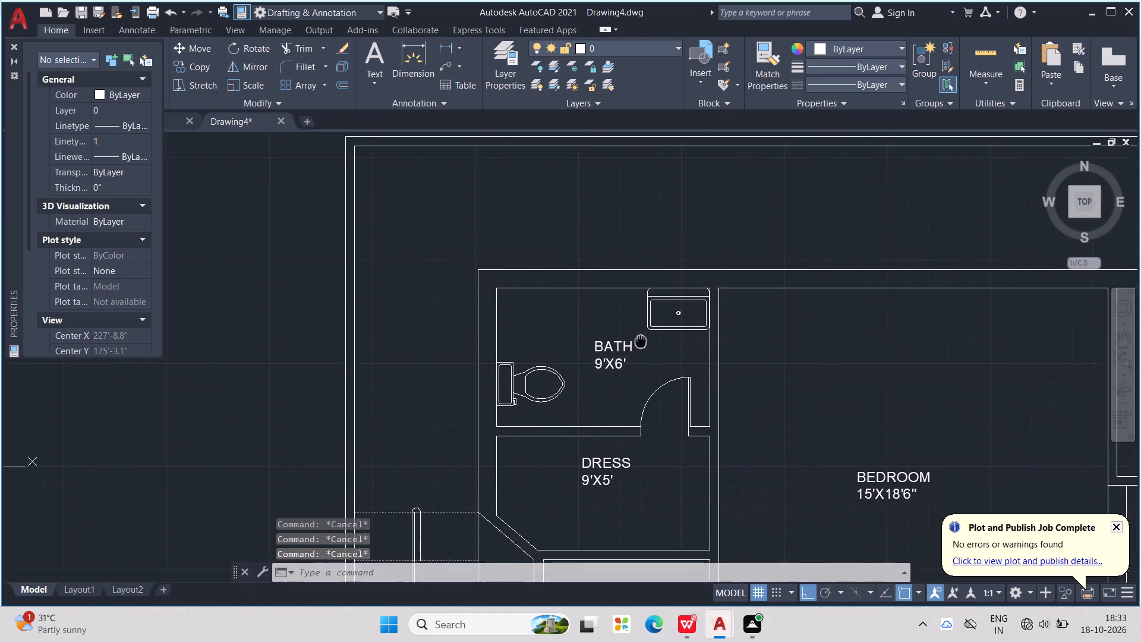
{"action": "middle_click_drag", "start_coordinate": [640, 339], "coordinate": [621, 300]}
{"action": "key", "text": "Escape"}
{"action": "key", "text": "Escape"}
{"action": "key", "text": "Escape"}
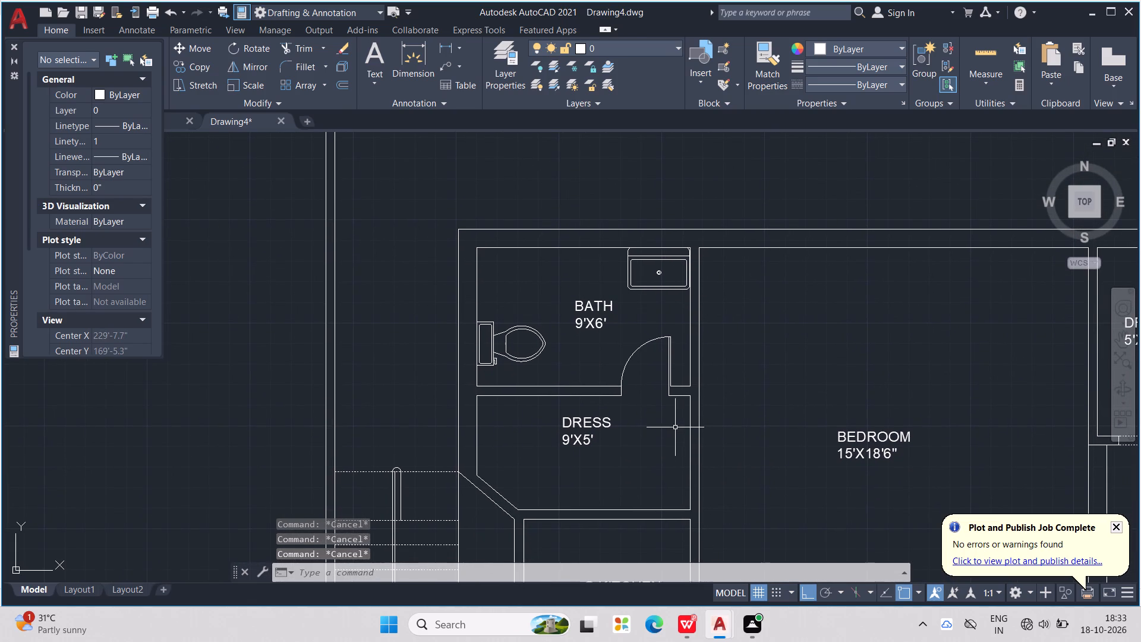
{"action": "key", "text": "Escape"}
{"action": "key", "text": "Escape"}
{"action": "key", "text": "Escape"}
Draw a short line across the DRESS–BEDROOM wall, in line with the DRESS room's top wall edge.
{"action": "middle_click_drag", "start_coordinate": [650, 534], "coordinate": [732, 466]}
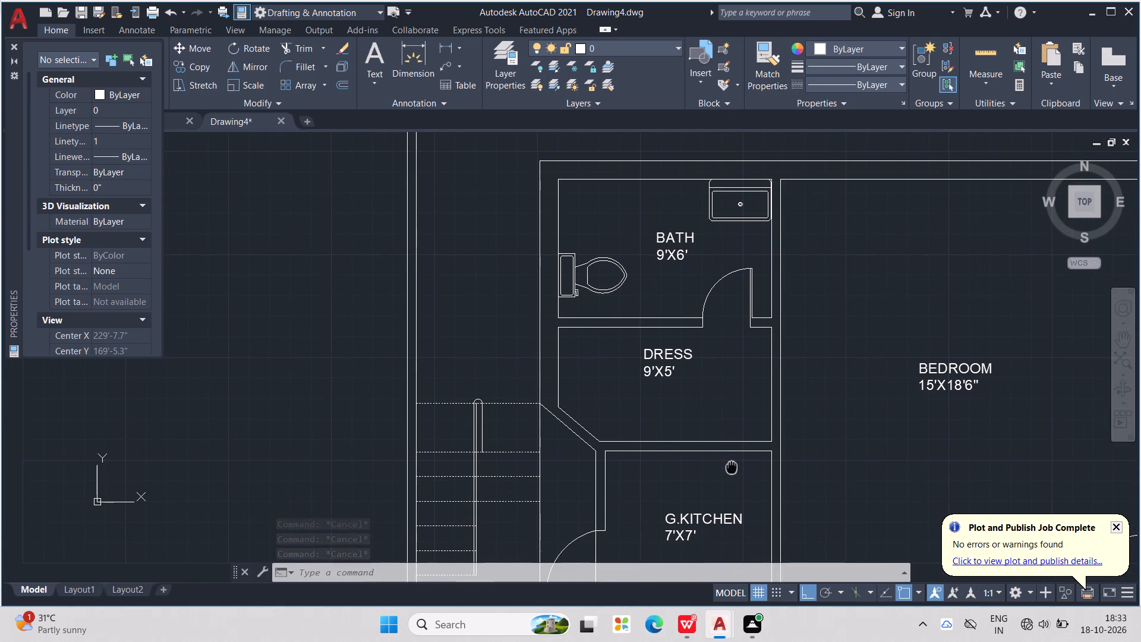
{"action": "middle_click_drag", "start_coordinate": [732, 466], "coordinate": [733, 470]}
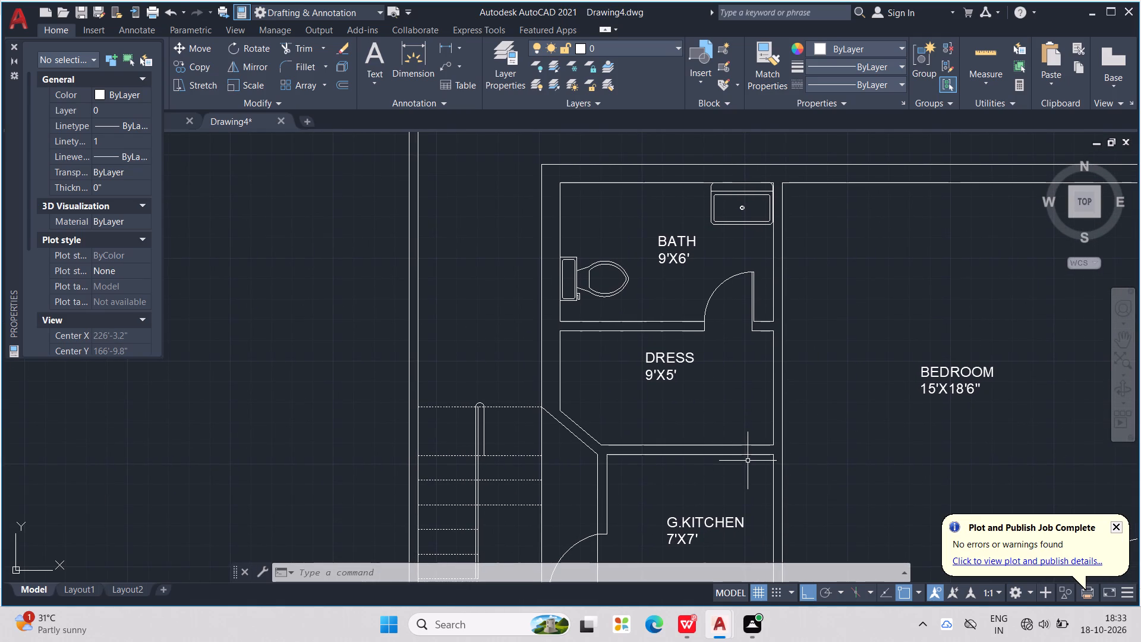
{"action": "key", "text": "Escape"}
{"action": "key", "text": "Escape"}
{"action": "key", "text": "Escape"}
{"action": "key", "text": "Escape"}
{"action": "key", "text": "l"}
{"action": "key", "text": "Return"}
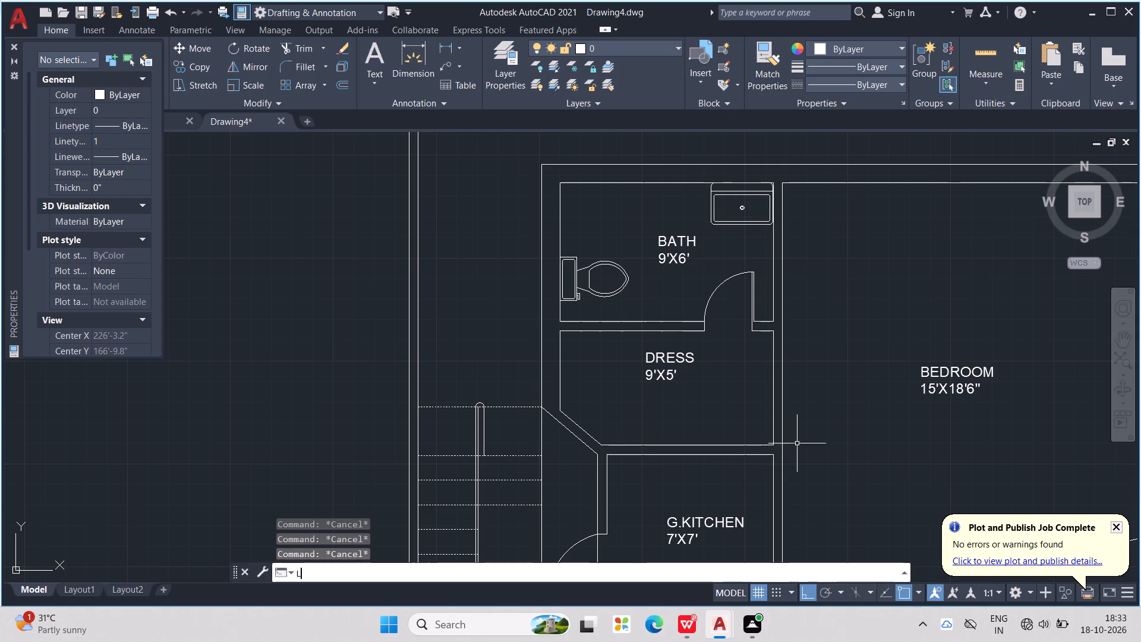
{"action": "scroll", "coordinate": [770, 351], "scroll_direction": "up", "scroll_amount": 1}
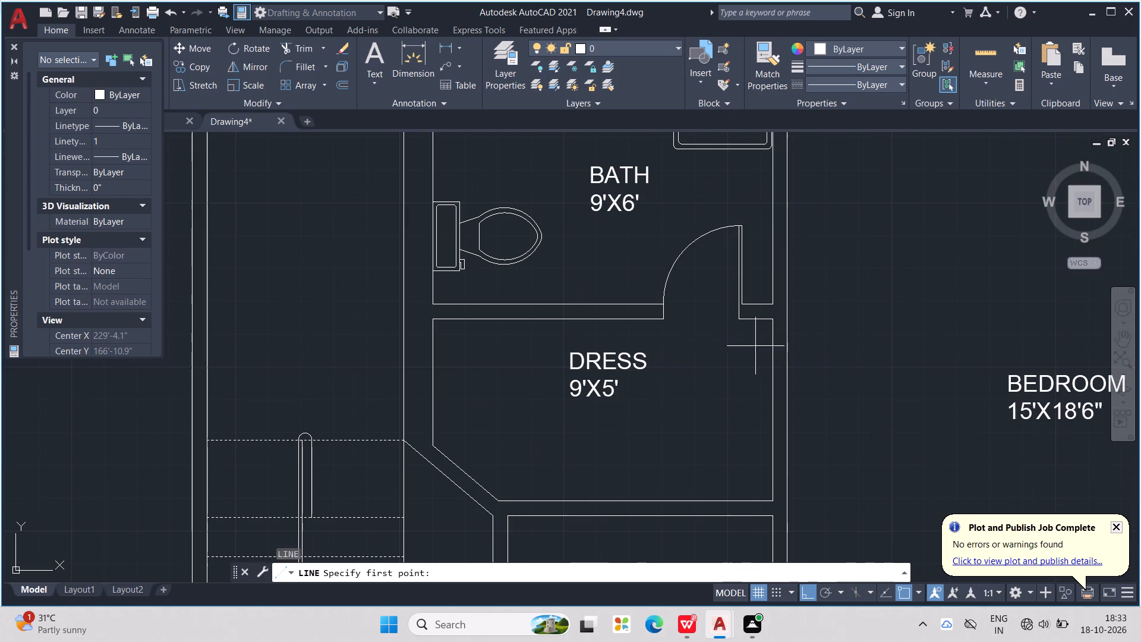
{"action": "left_click", "coordinate": [772, 323]}
{"action": "left_click", "coordinate": [787, 322]}
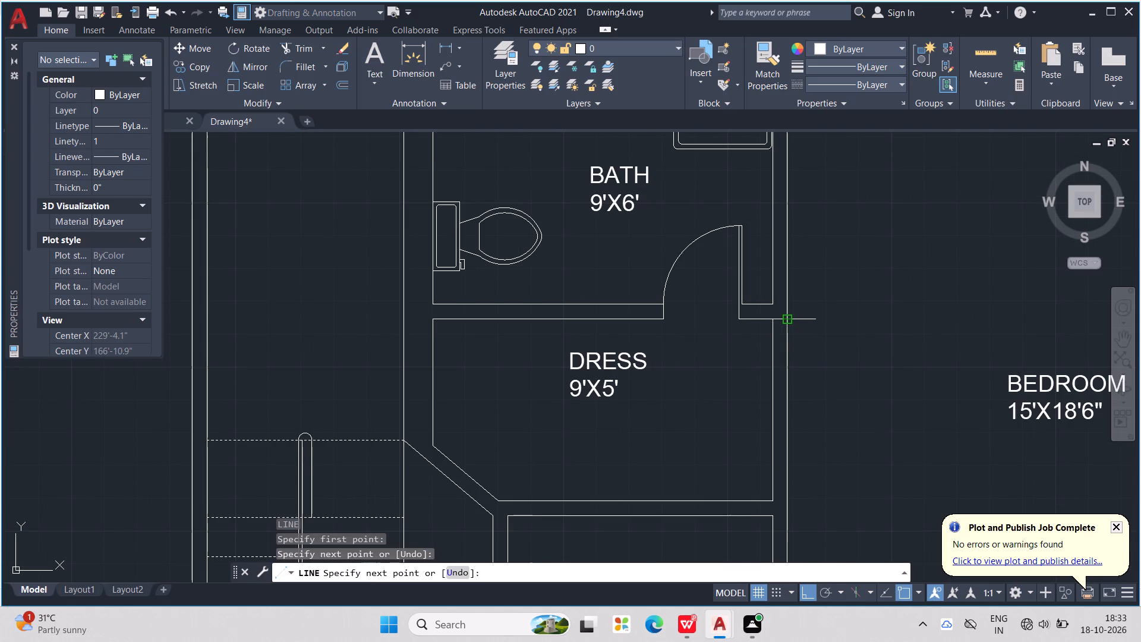
{"action": "key", "text": "Escape"}
{"action": "key", "text": "Escape"}
{"action": "key", "text": "Escape"}
{"action": "key", "text": "Escape"}
{"action": "key", "text": "Escape"}
{"action": "key", "text": "Escape"}
{"action": "key", "text": "Escape"}
{"action": "key", "text": "Escape"}
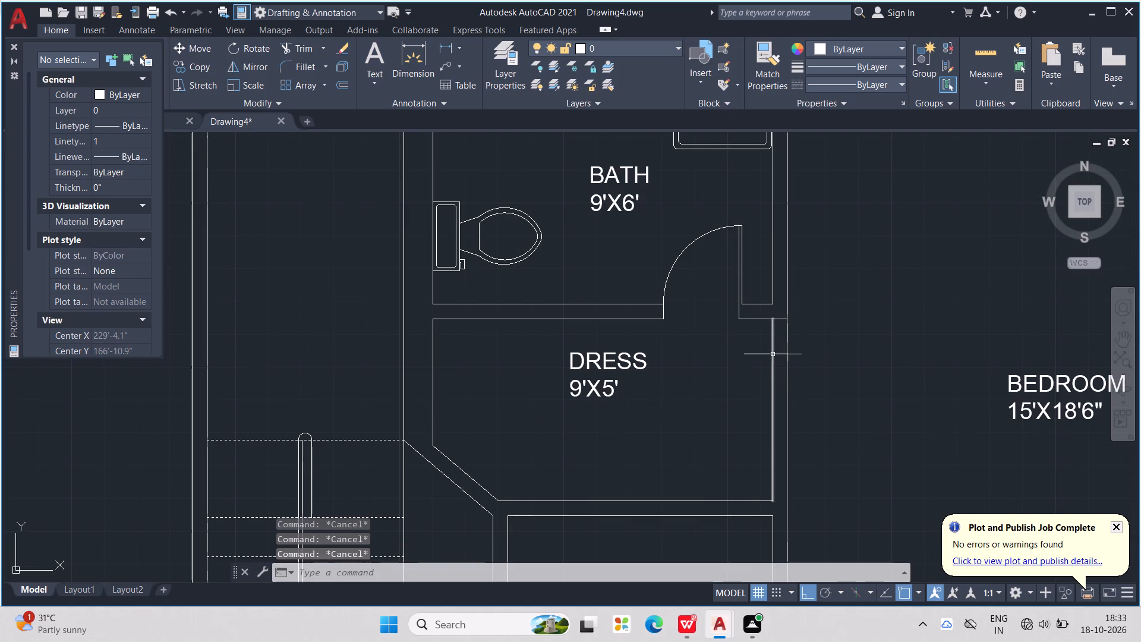
{"action": "key", "text": "Escape"}
{"action": "key", "text": "Escape"}
{"action": "key", "text": "Escape"}
{"action": "key", "text": "Escape"}
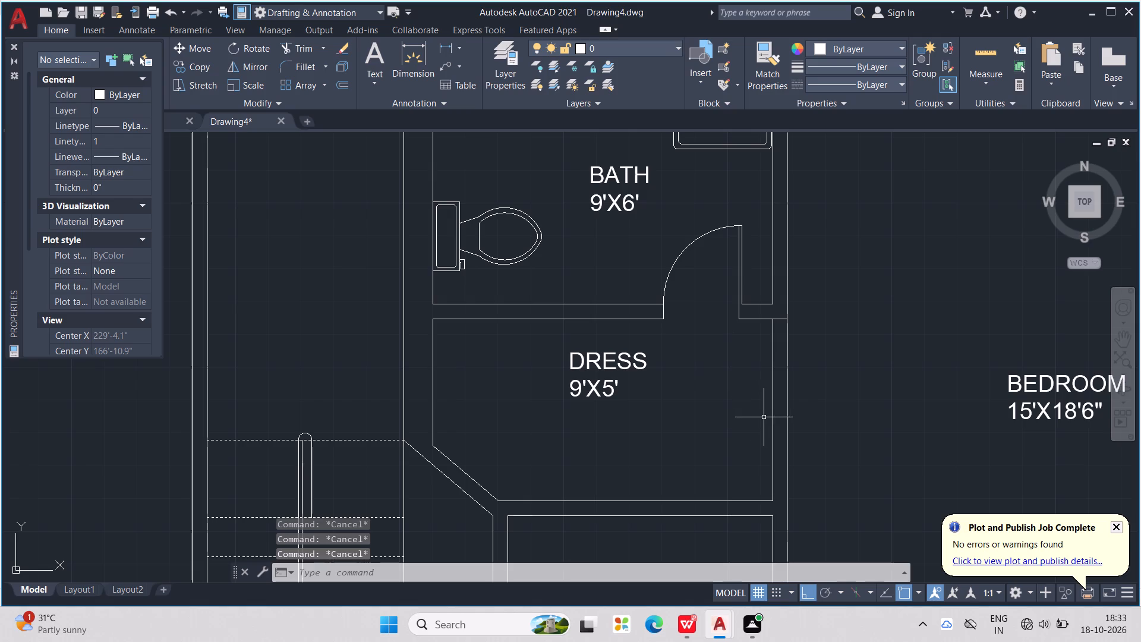
Draw a second short line across the same wall, partway down the DRESS room, marking the opening's lower end.
{"action": "key", "text": "l"}
{"action": "key", "text": "Return"}
{"action": "scroll", "coordinate": [743, 406], "scroll_direction": "up", "scroll_amount": 2}
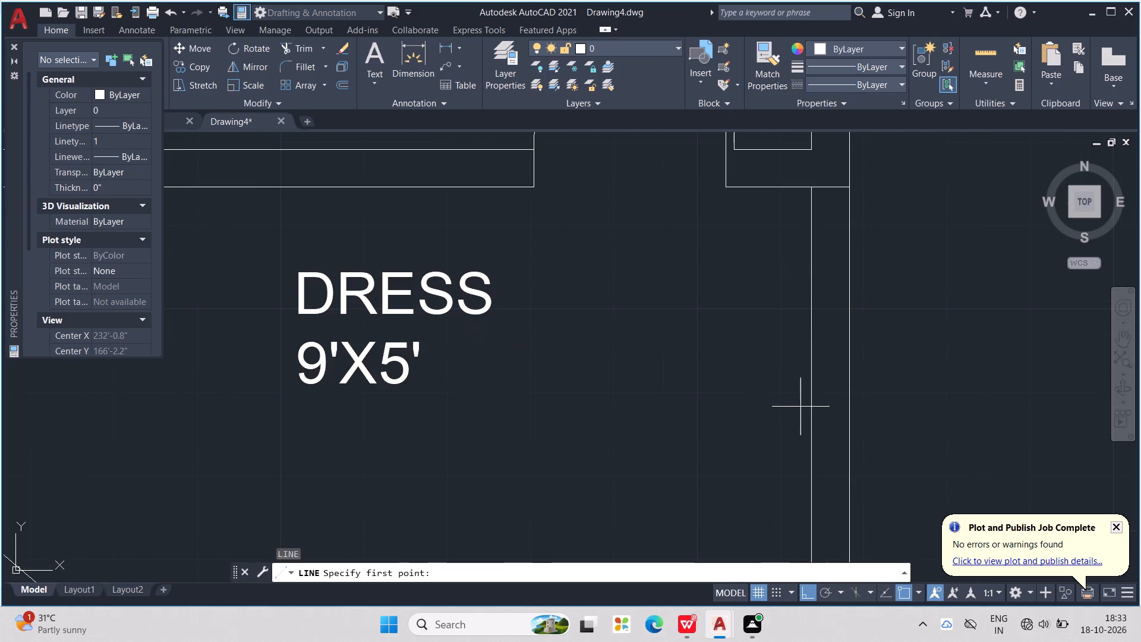
{"action": "left_click", "coordinate": [813, 428]}
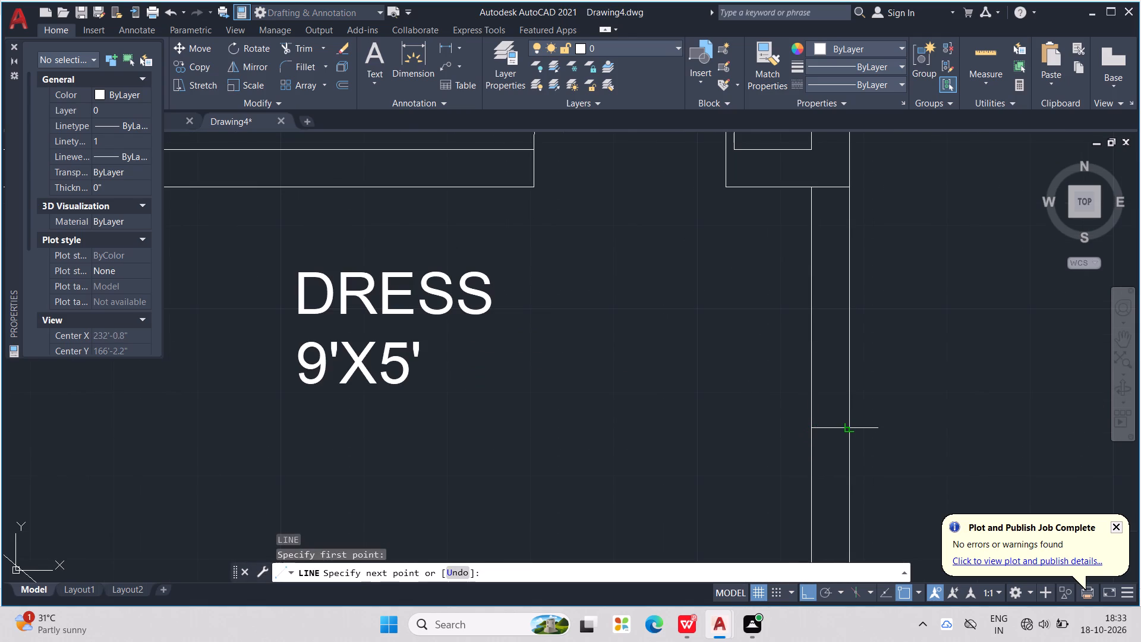
{"action": "left_click", "coordinate": [854, 424]}
{"action": "key", "text": "Escape"}
{"action": "key", "text": "Escape"}
{"action": "key", "text": "Escape"}
{"action": "key", "text": "Escape"}
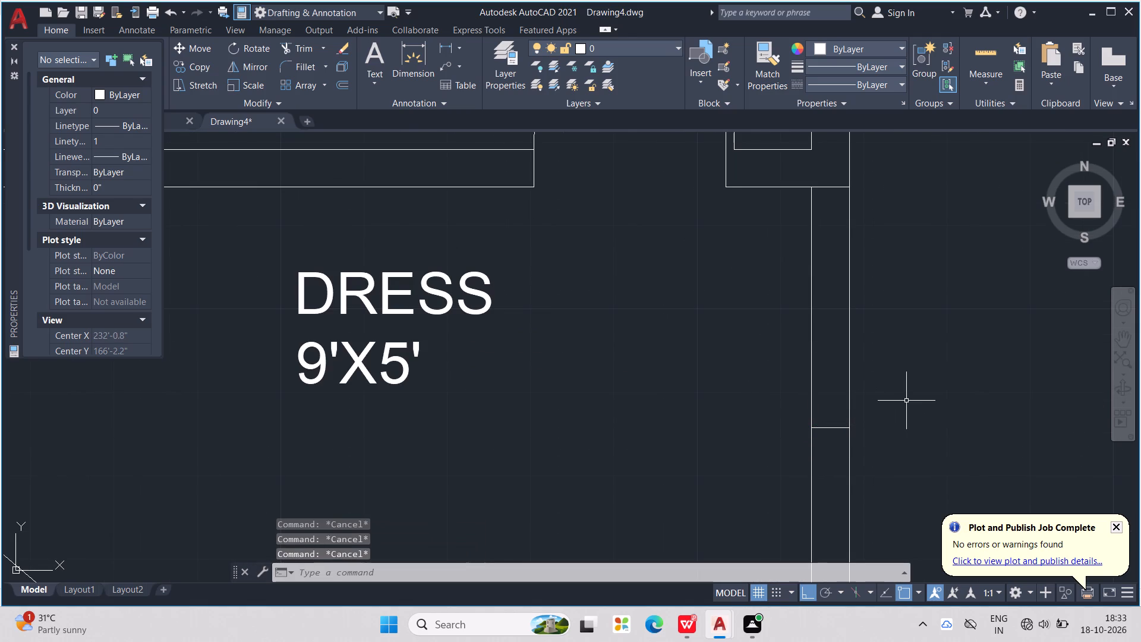
Trim both wall lines between the two cross lines to open a passage between DRESS and BEDROOM.
{"action": "middle_click", "coordinate": [907, 399]}
{"action": "scroll", "coordinate": [900, 396], "scroll_direction": "down", "scroll_amount": 3}
{"action": "key", "text": "Escape"}
{"action": "key", "text": "Escape"}
{"action": "type", "text": "TR"}
{"action": "key", "text": "Return"}
{"action": "left_click_drag", "start_coordinate": [892, 397], "coordinate": [847, 394]}
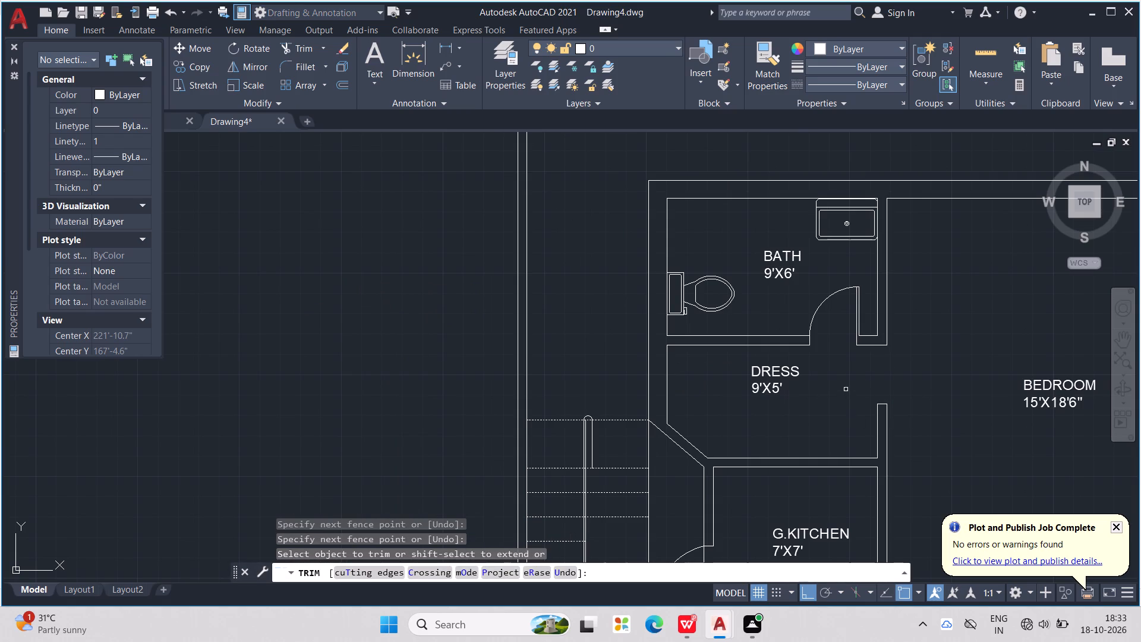
{"action": "key", "text": "Escape"}
{"action": "key", "text": "Escape"}
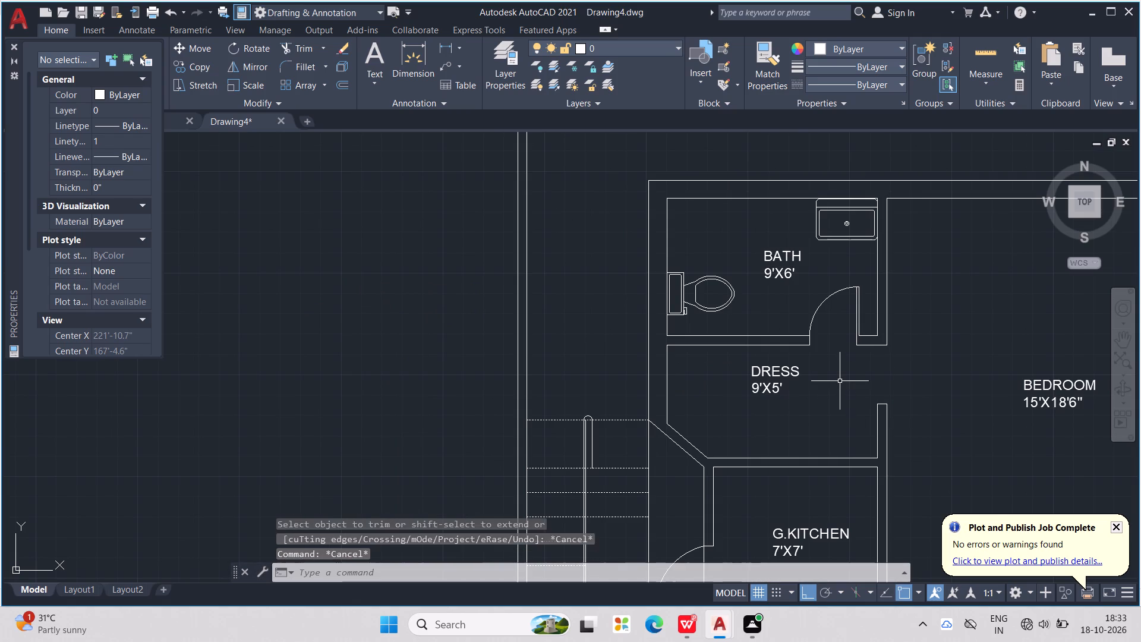
{"action": "key", "text": "Escape"}
{"action": "key", "text": "Escape"}
{"action": "key", "text": "Escape"}
{"action": "key", "text": "Escape"}
{"action": "key", "text": "Escape"}
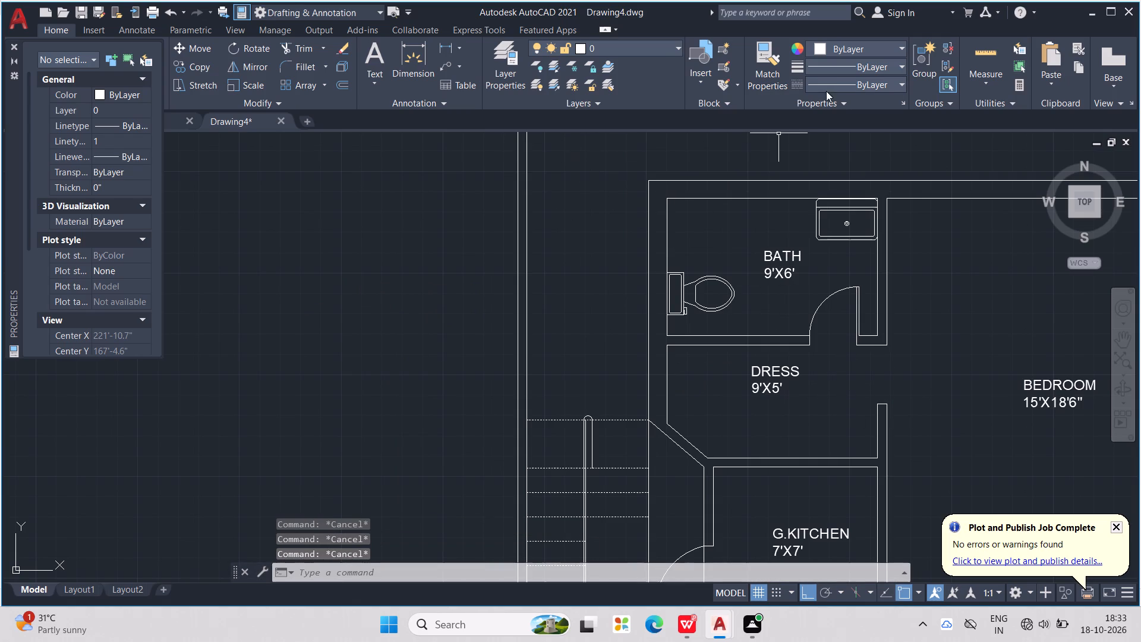
Set the current linetype to JIS_02_0.7 and draw a dashed line across the DRESS–BEDROOM opening along the wall's bedroom-side face.
{"action": "left_click", "coordinate": [831, 81]}
{"action": "left_click", "coordinate": [849, 159]}
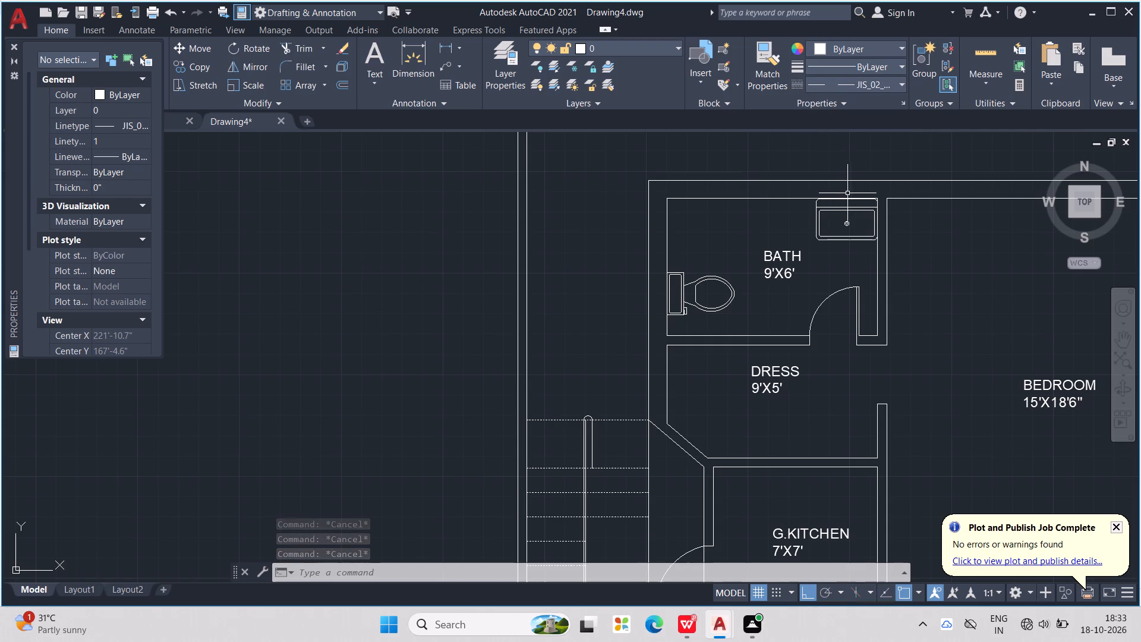
{"action": "key", "text": "l"}
{"action": "key", "text": "Return"}
{"action": "scroll", "coordinate": [887, 367], "scroll_direction": "up", "scroll_amount": 2}
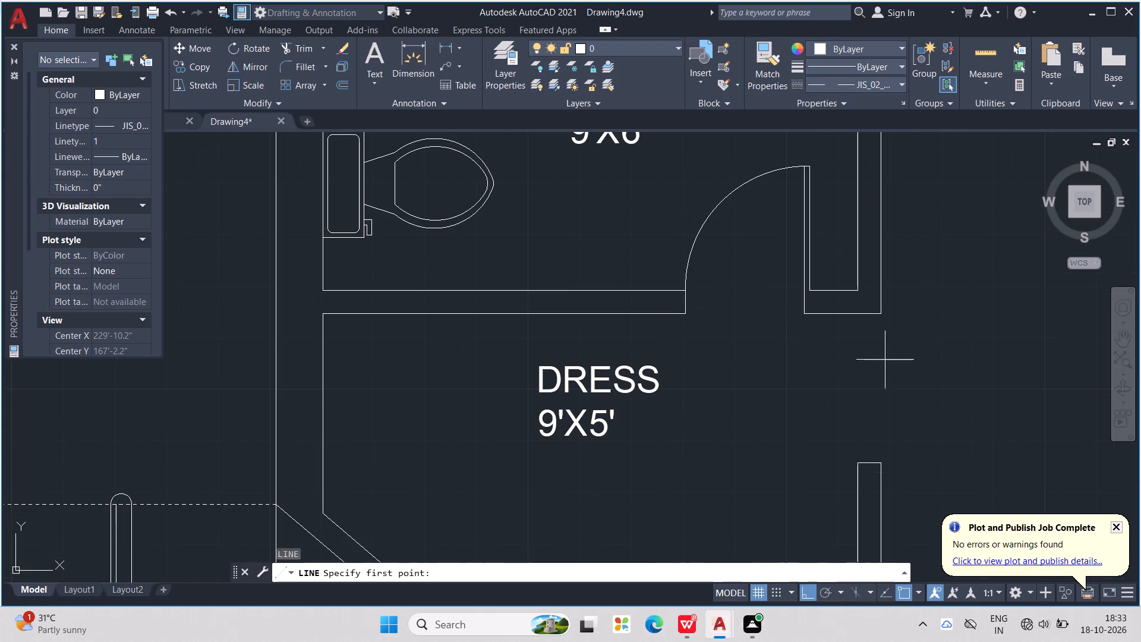
{"action": "left_click", "coordinate": [881, 318]}
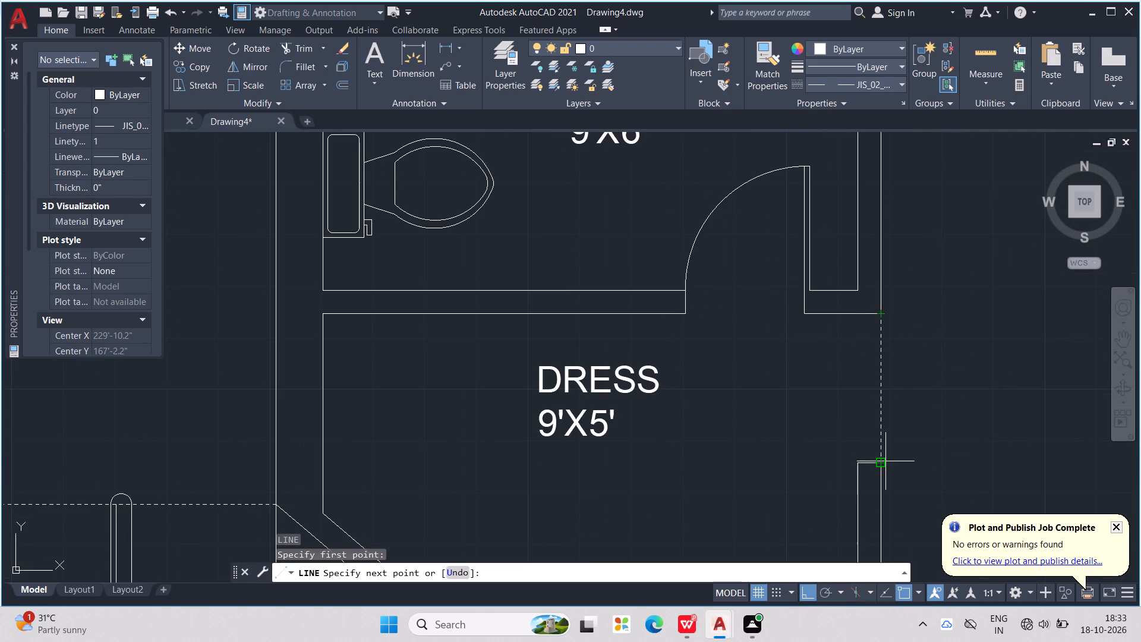
{"action": "left_click", "coordinate": [885, 462]}
{"action": "key", "text": "Escape"}
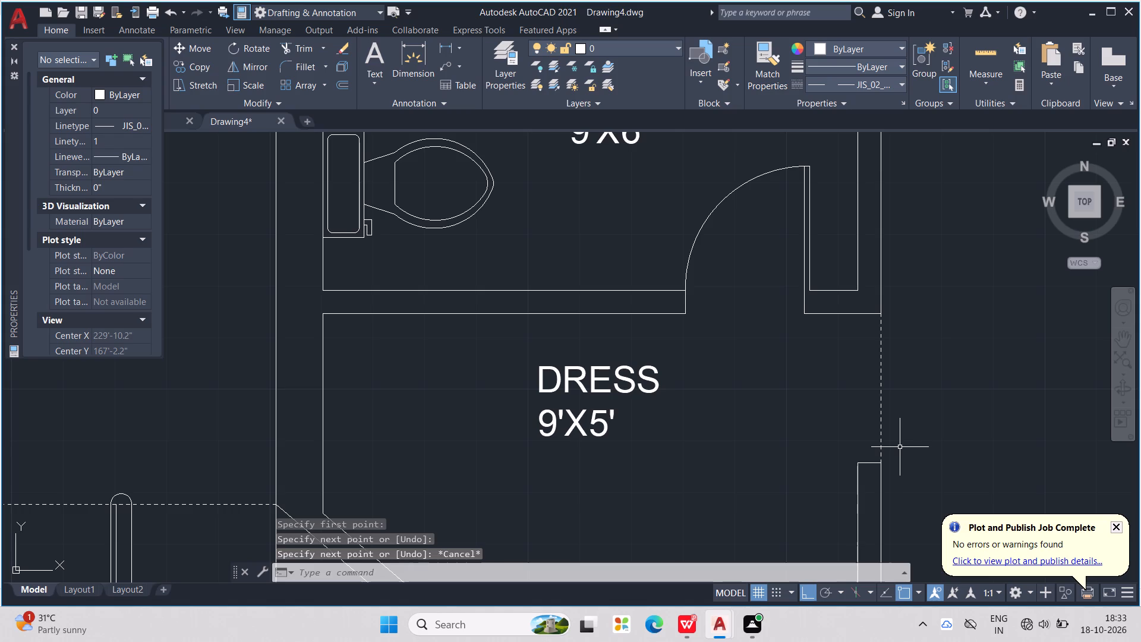
Draw a second dashed line across the same opening along the wall's DRESS-side face.
{"action": "key", "text": "l"}
{"action": "key", "text": "Return"}
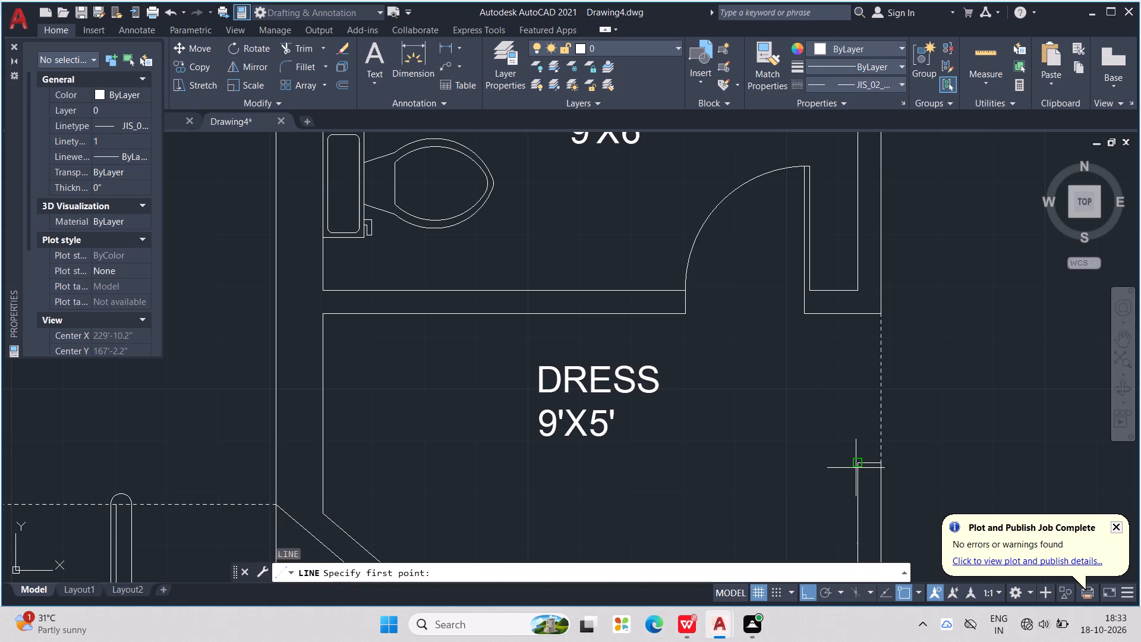
{"action": "left_click", "coordinate": [859, 465]}
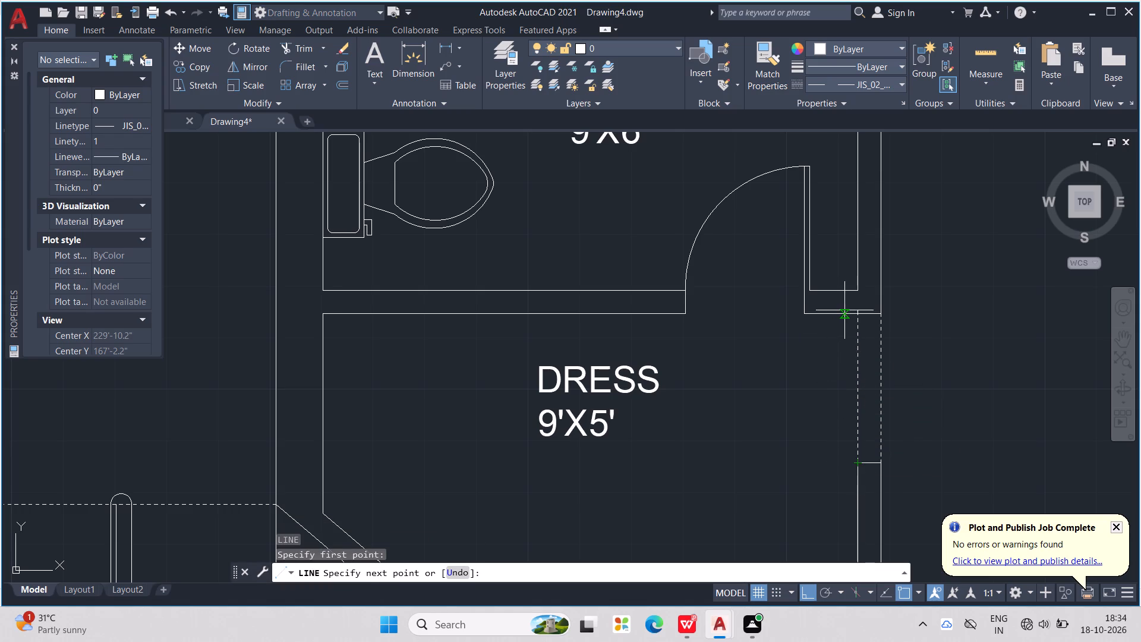
{"action": "left_click", "coordinate": [855, 316]}
{"action": "scroll", "coordinate": [856, 316], "scroll_direction": "down", "scroll_amount": 2}
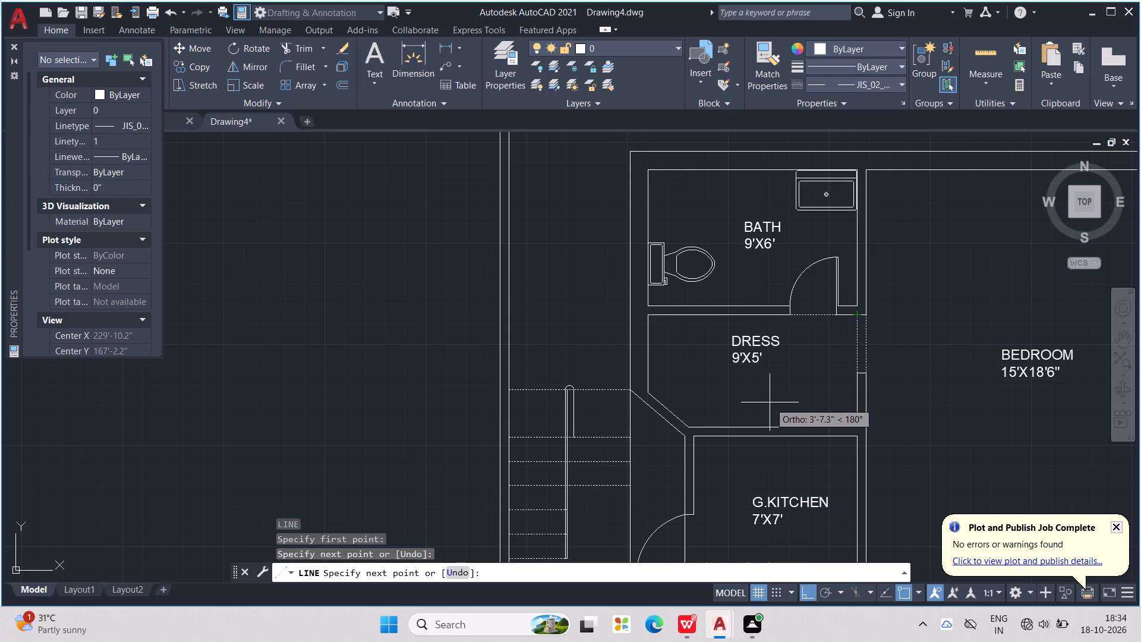
{"action": "scroll", "coordinate": [714, 373], "scroll_direction": "down", "scroll_amount": 1}
{"action": "scroll", "coordinate": [707, 381], "scroll_direction": "up", "scroll_amount": 1}
{"action": "middle_click_drag", "start_coordinate": [675, 381], "coordinate": [695, 411]}
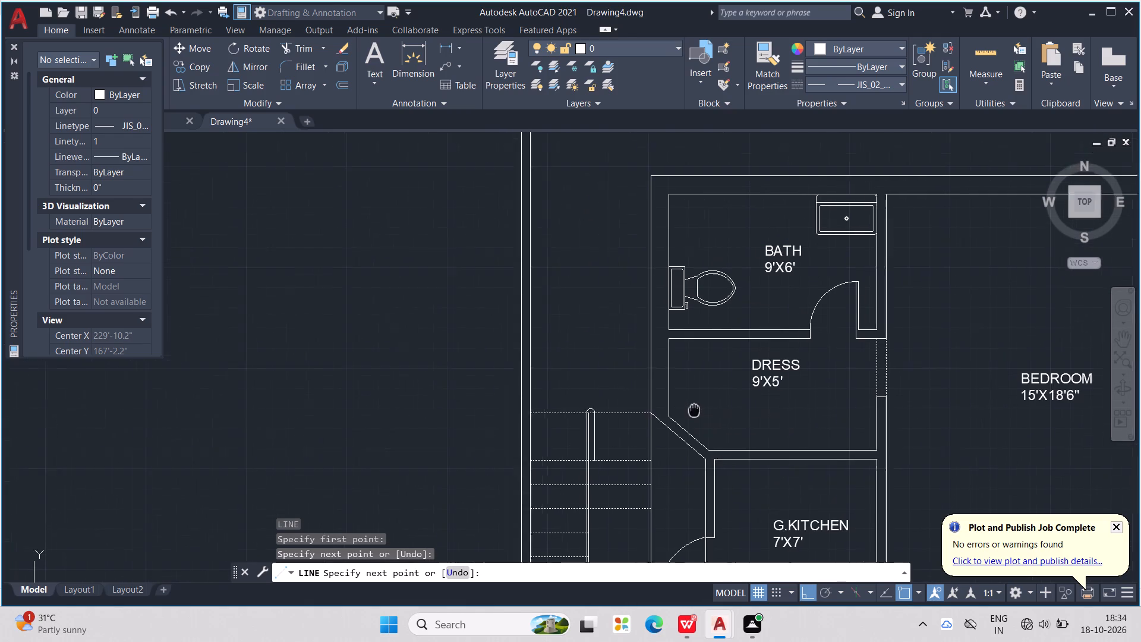
{"action": "middle_click_drag", "start_coordinate": [695, 411], "coordinate": [682, 411]}
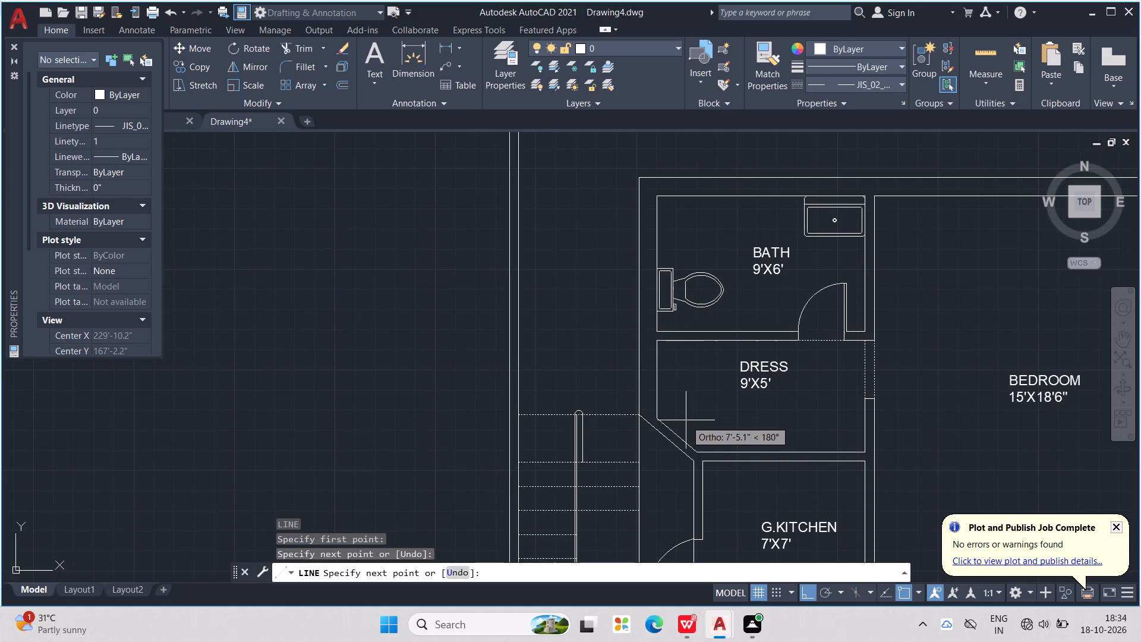
{"action": "key", "text": "Escape"}
{"action": "key", "text": "Escape"}
{"action": "key", "text": "Escape"}
{"action": "key", "text": "Escape"}
{"action": "key", "text": "Escape"}
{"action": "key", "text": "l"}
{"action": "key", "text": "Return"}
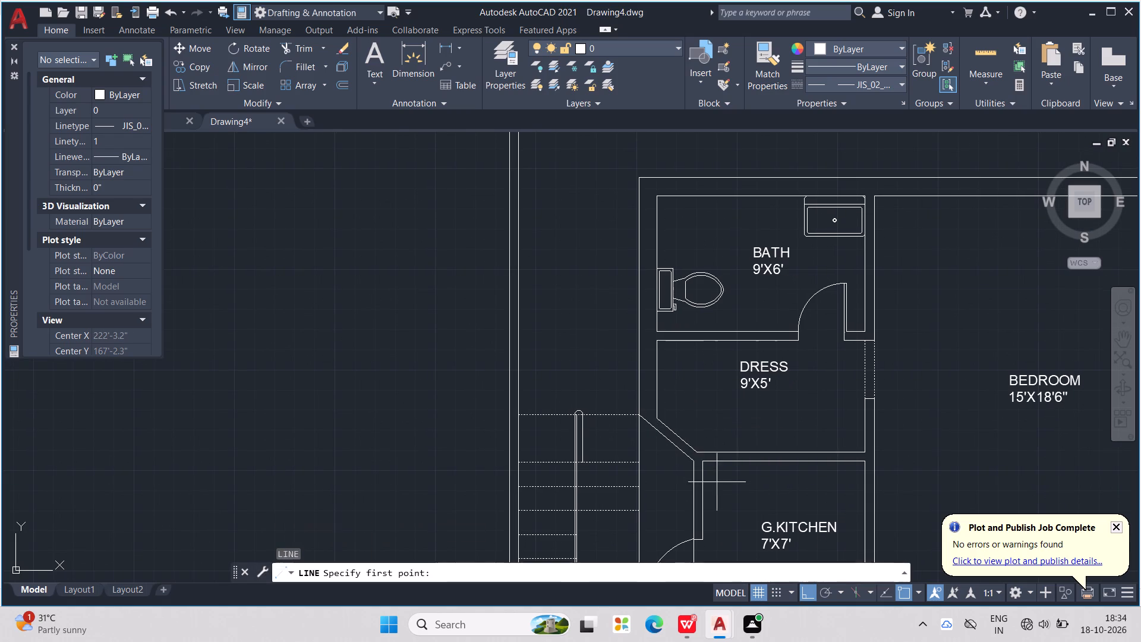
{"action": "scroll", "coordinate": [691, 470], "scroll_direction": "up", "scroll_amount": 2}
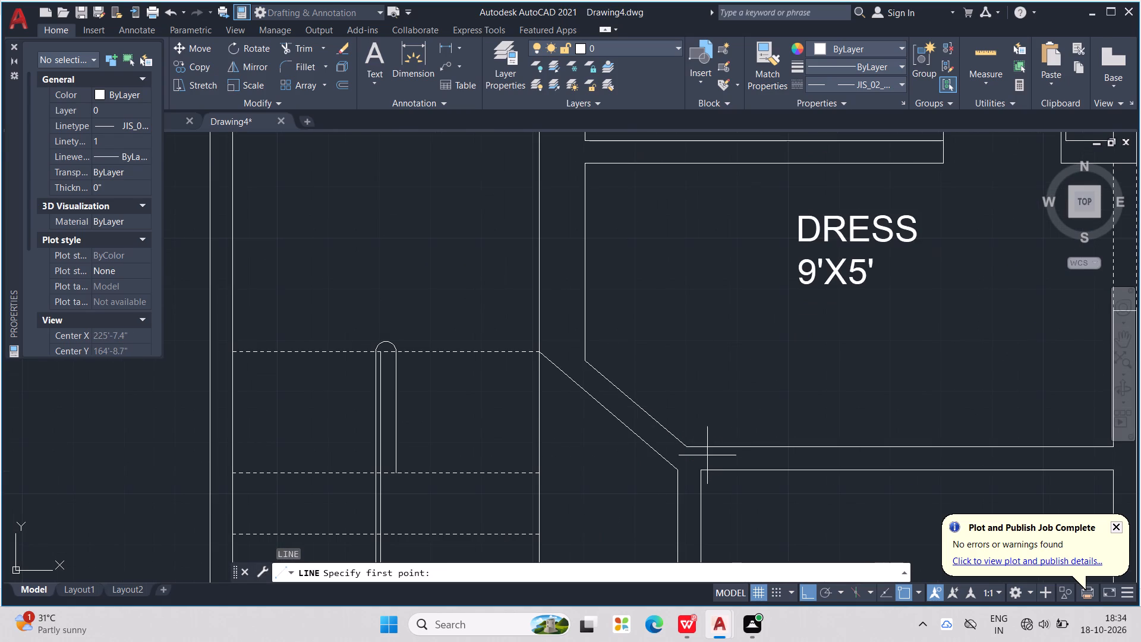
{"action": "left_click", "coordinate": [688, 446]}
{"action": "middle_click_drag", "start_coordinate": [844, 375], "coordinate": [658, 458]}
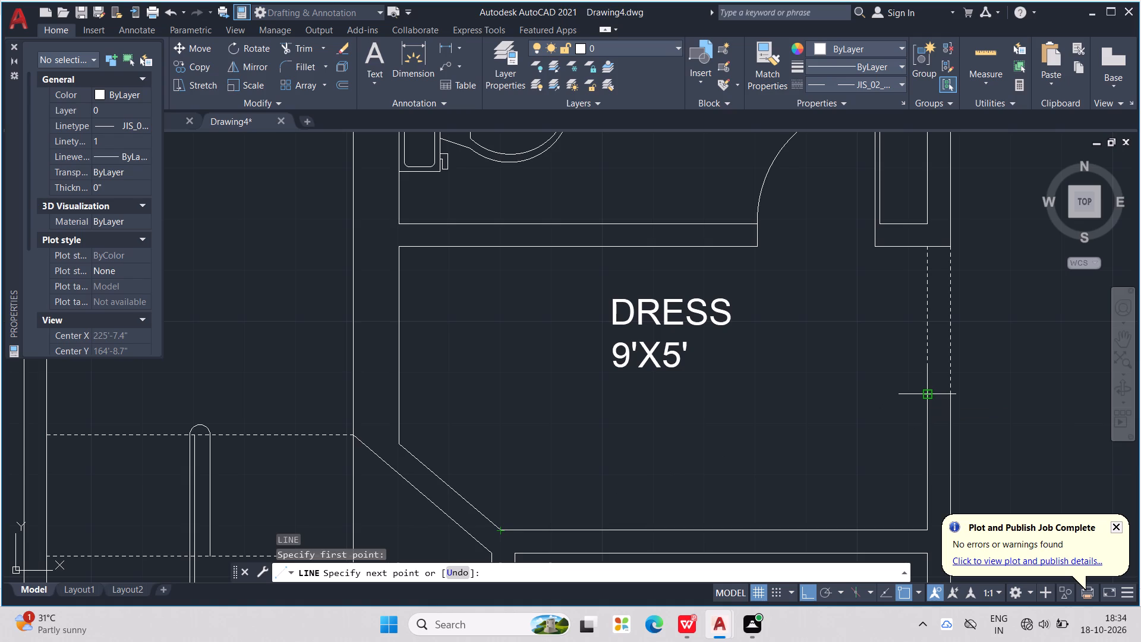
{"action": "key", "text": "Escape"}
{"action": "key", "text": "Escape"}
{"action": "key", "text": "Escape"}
Set the current linetype to ByLayer and draw a sloping line from the DRESS room's splayed-wall lower corner to the opening's lower end.
{"action": "left_click", "coordinate": [886, 81]}
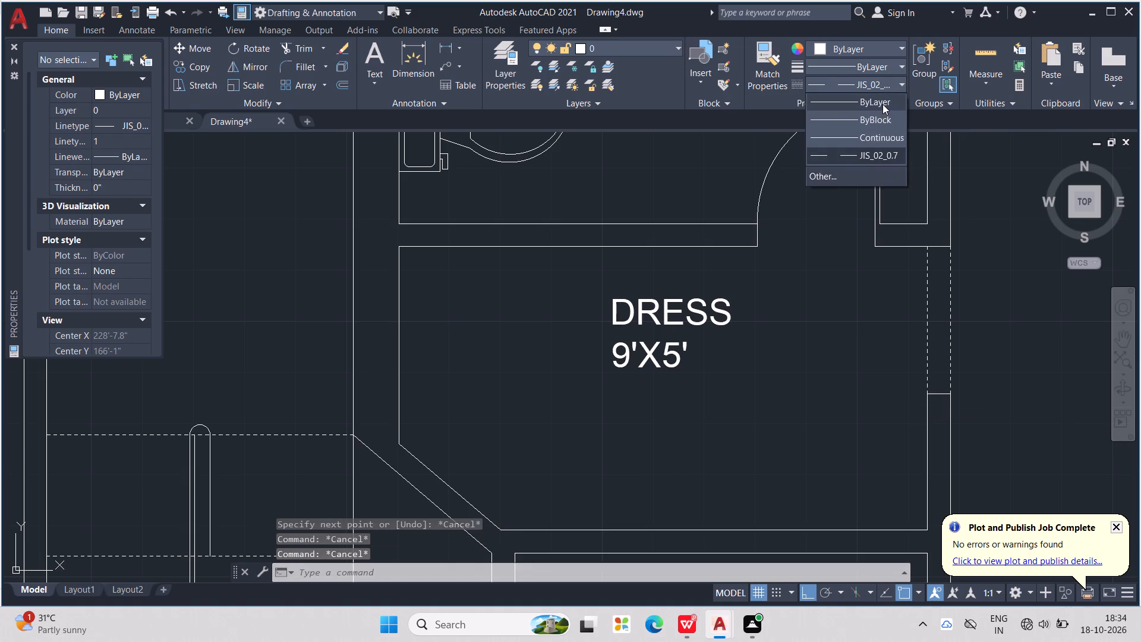
{"action": "left_click", "coordinate": [882, 104]}
{"action": "key", "text": "Escape"}
{"action": "key", "text": "Escape"}
{"action": "key", "text": "l"}
{"action": "key", "text": "Return"}
{"action": "scroll", "coordinate": [841, 339], "scroll_direction": "down", "scroll_amount": 2}
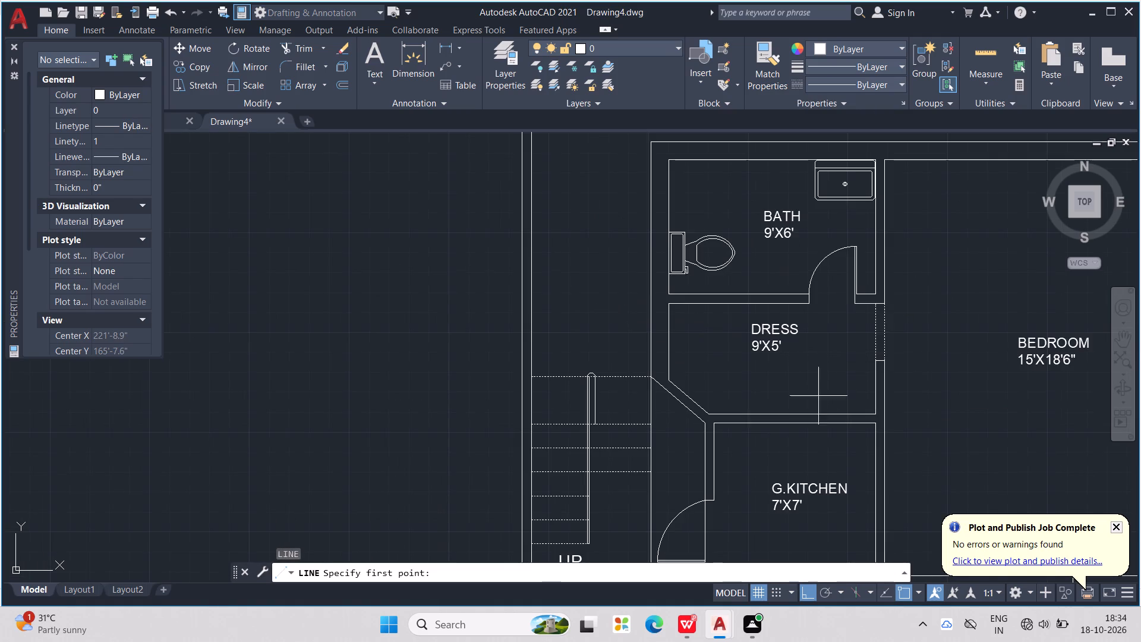
{"action": "scroll", "coordinate": [710, 425], "scroll_direction": "up", "scroll_amount": 2}
{"action": "left_click", "coordinate": [706, 401]}
{"action": "middle_click_drag", "start_coordinate": [856, 355], "coordinate": [638, 451]}
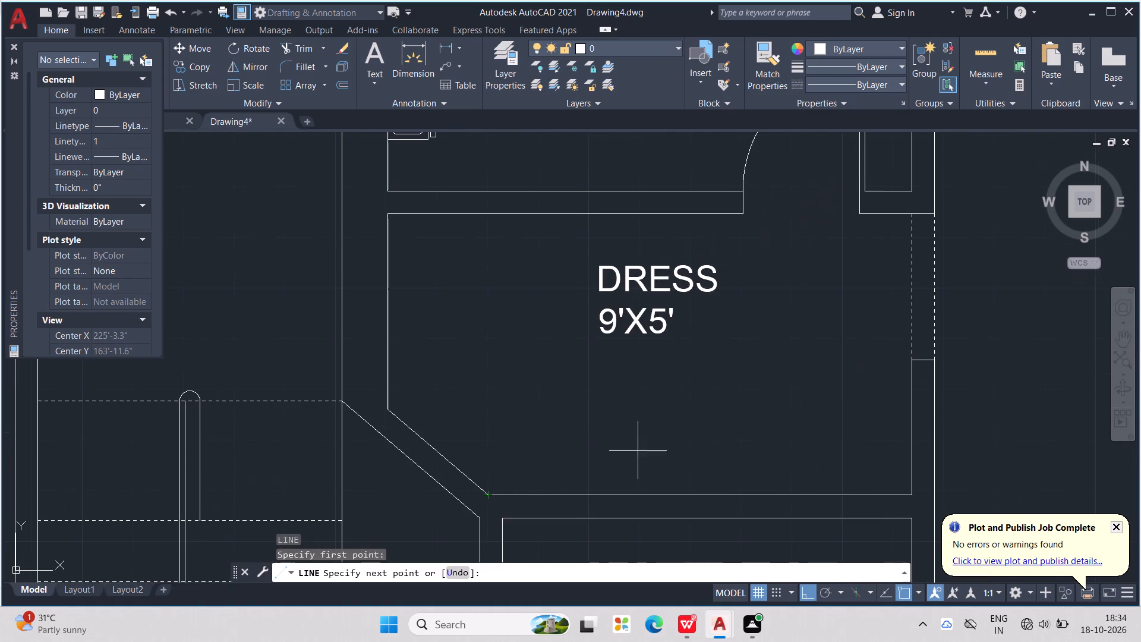
{"action": "left_click", "coordinate": [918, 363]}
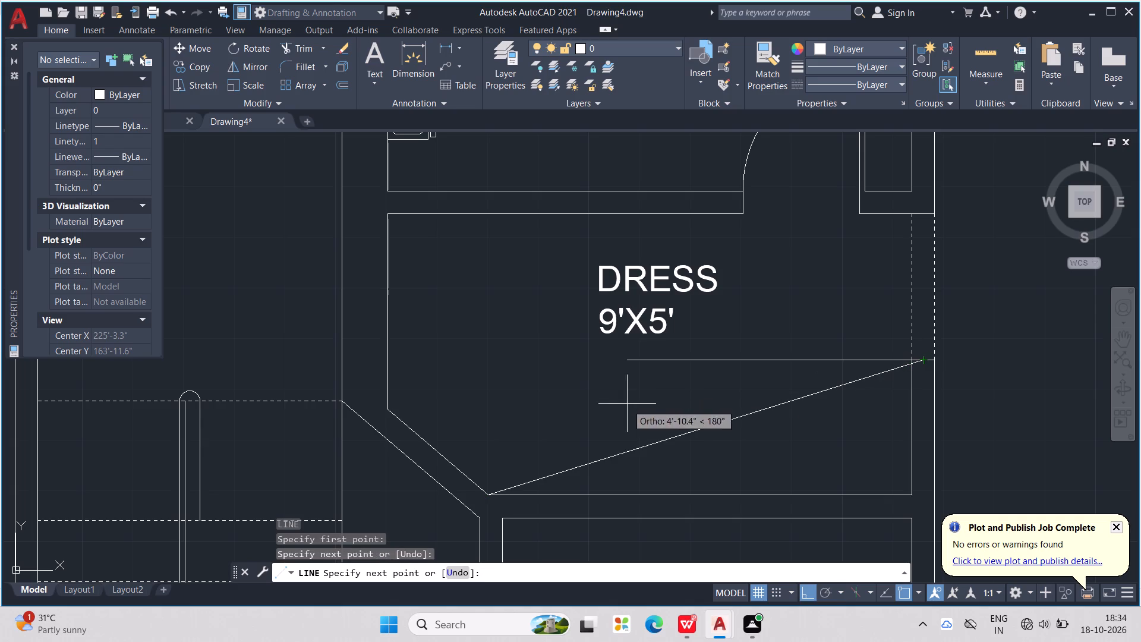
{"action": "middle_click_drag", "start_coordinate": [627, 402], "coordinate": [754, 387]}
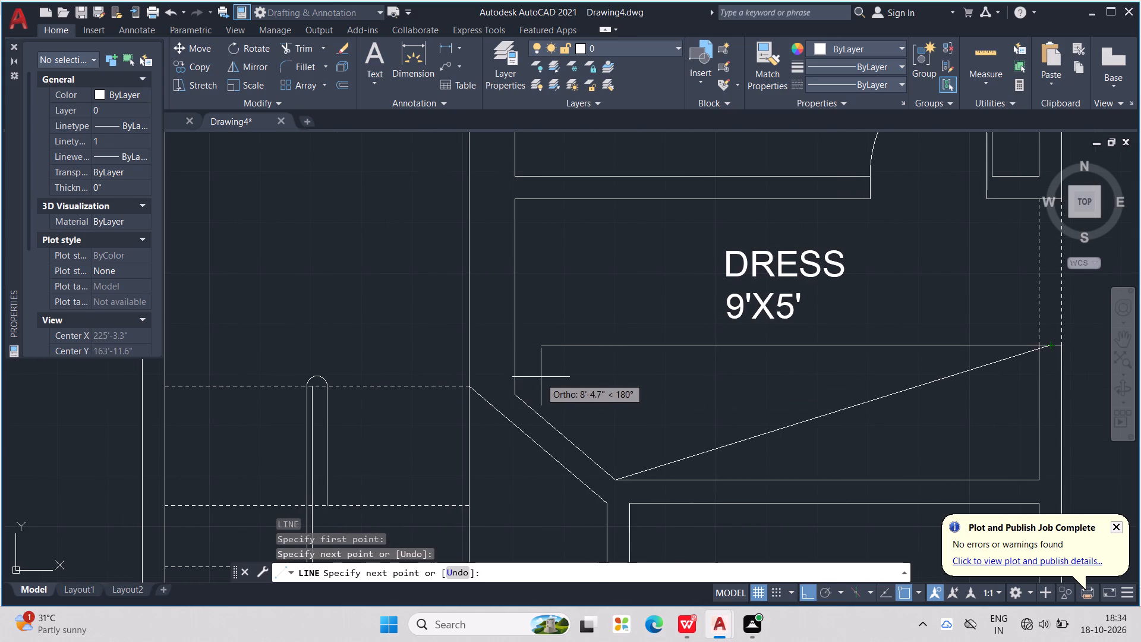
{"action": "middle_click_drag", "start_coordinate": [559, 350], "coordinate": [642, 316]}
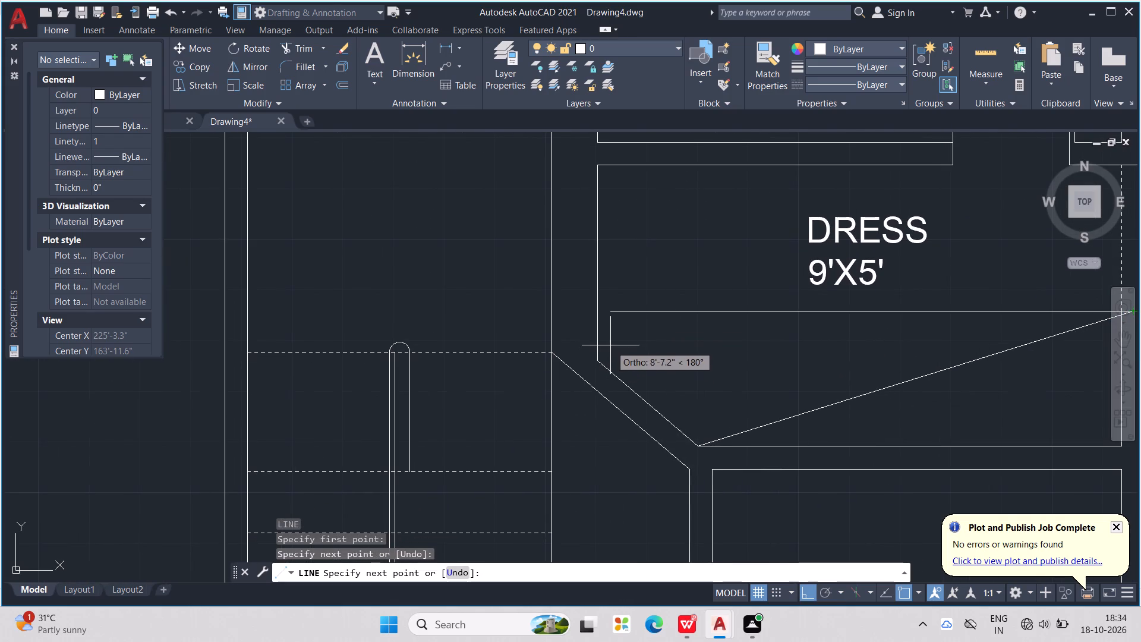
{"action": "key", "text": "Escape"}
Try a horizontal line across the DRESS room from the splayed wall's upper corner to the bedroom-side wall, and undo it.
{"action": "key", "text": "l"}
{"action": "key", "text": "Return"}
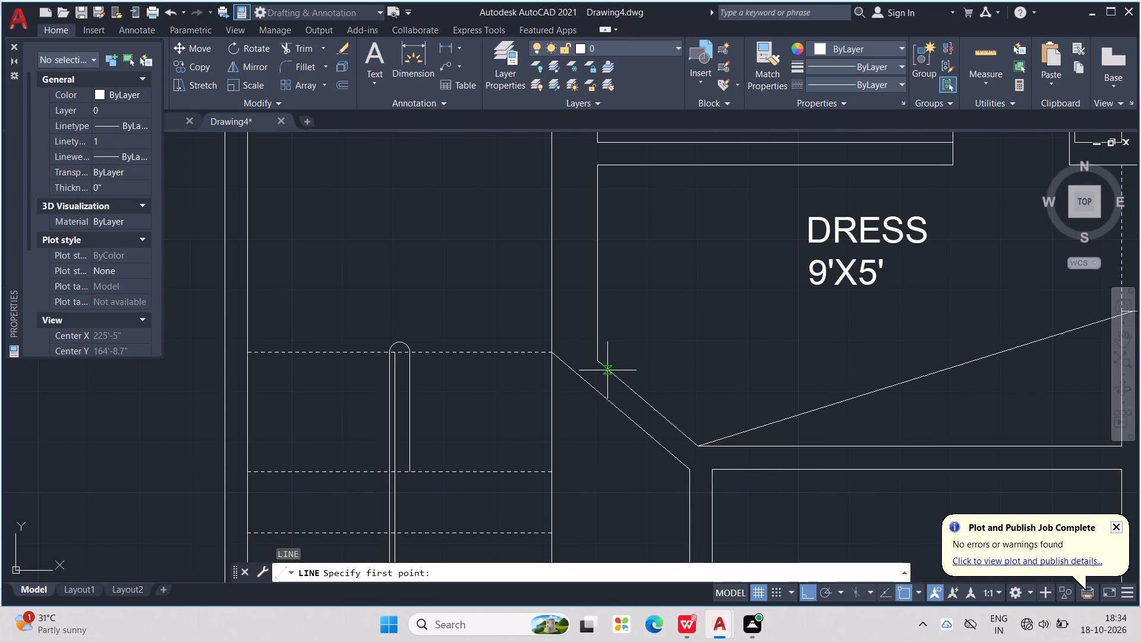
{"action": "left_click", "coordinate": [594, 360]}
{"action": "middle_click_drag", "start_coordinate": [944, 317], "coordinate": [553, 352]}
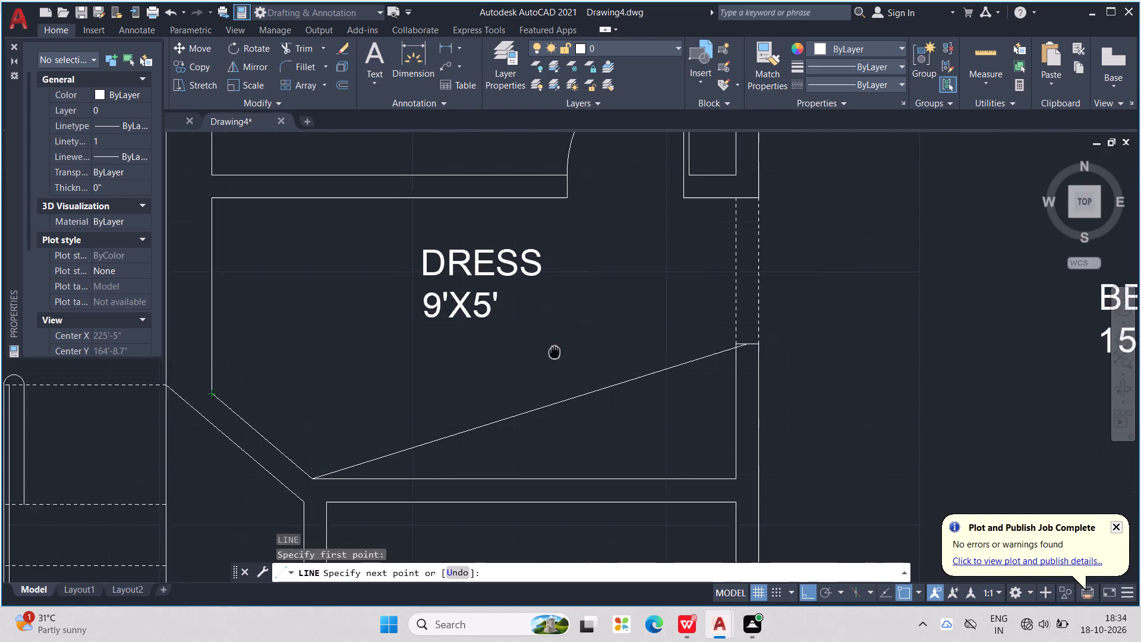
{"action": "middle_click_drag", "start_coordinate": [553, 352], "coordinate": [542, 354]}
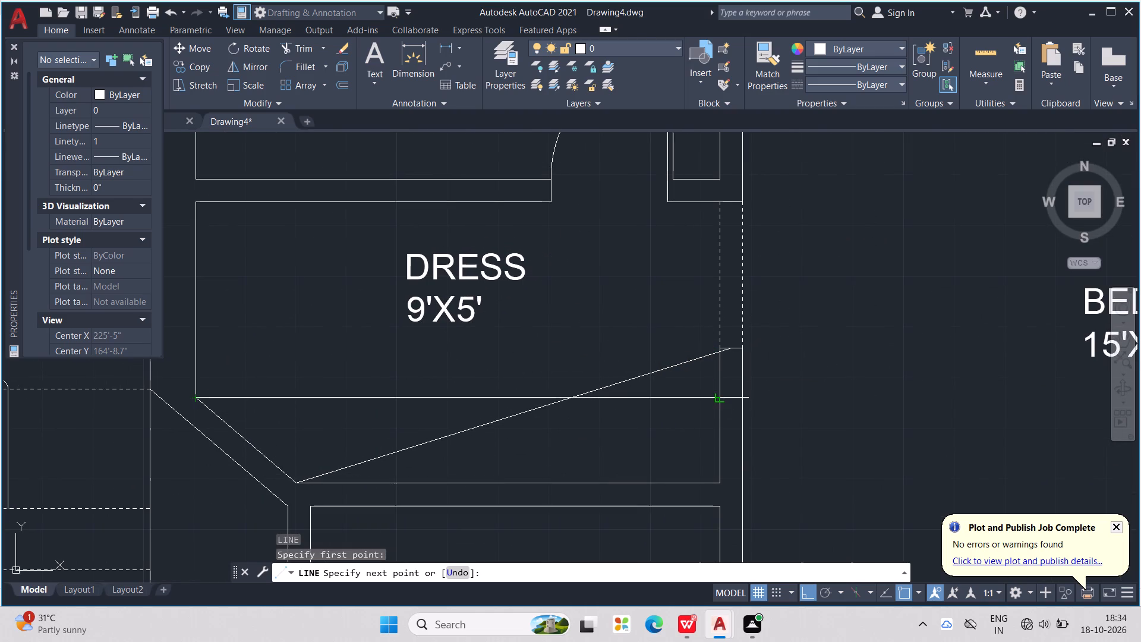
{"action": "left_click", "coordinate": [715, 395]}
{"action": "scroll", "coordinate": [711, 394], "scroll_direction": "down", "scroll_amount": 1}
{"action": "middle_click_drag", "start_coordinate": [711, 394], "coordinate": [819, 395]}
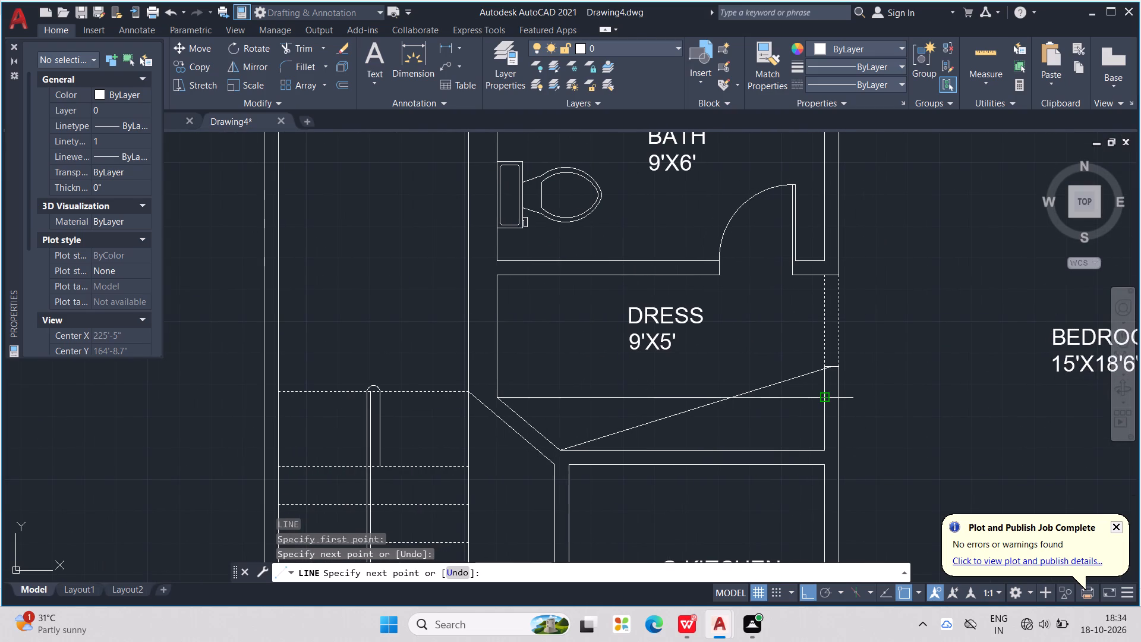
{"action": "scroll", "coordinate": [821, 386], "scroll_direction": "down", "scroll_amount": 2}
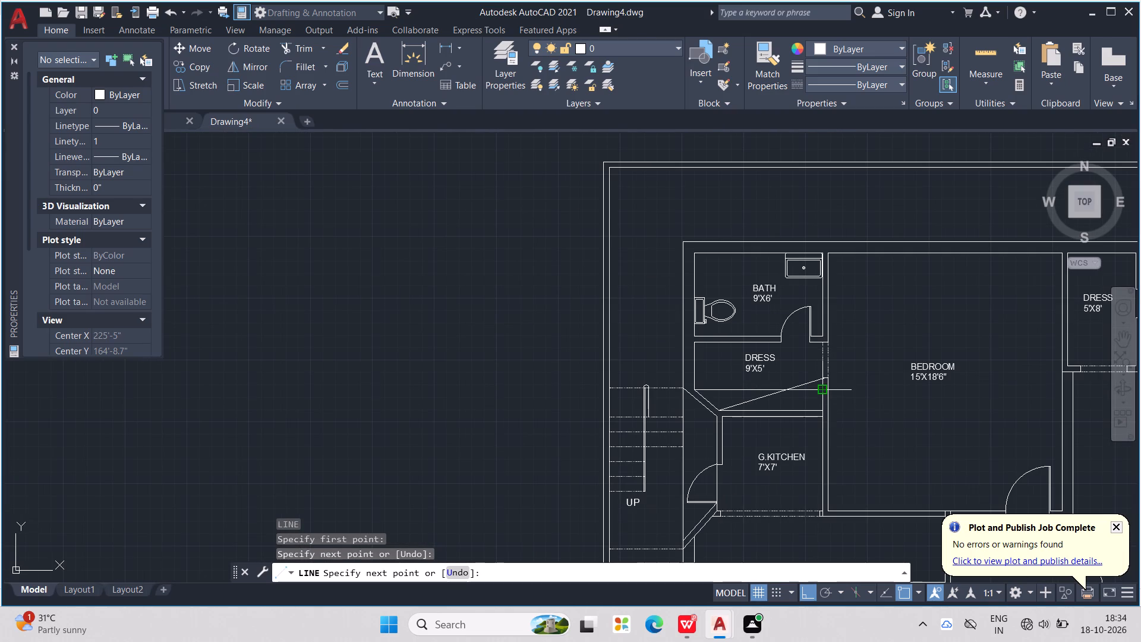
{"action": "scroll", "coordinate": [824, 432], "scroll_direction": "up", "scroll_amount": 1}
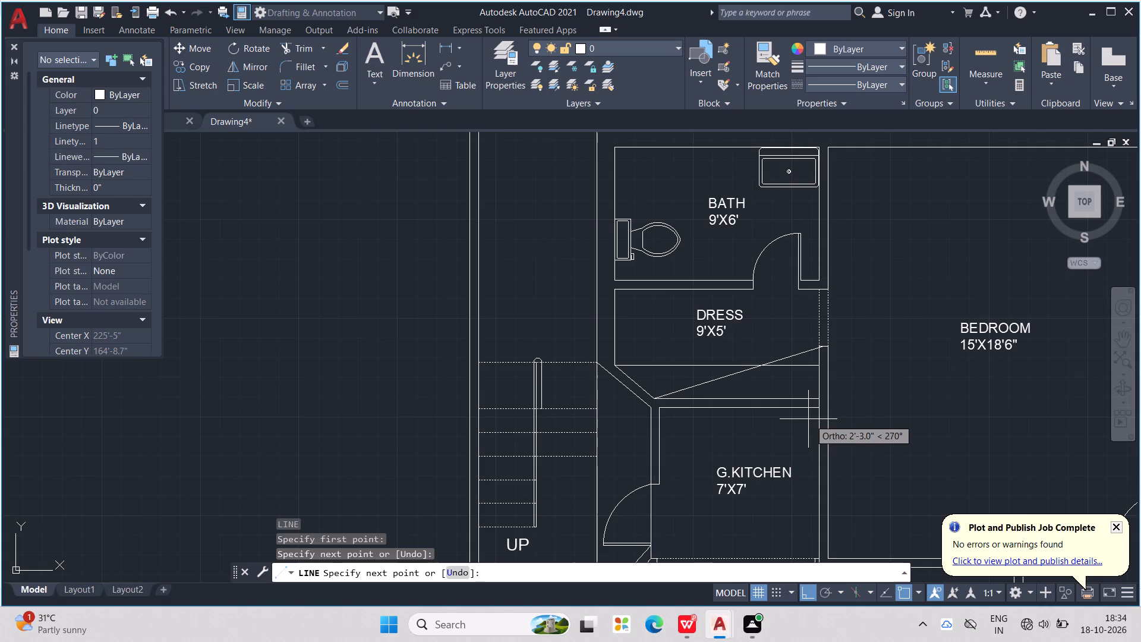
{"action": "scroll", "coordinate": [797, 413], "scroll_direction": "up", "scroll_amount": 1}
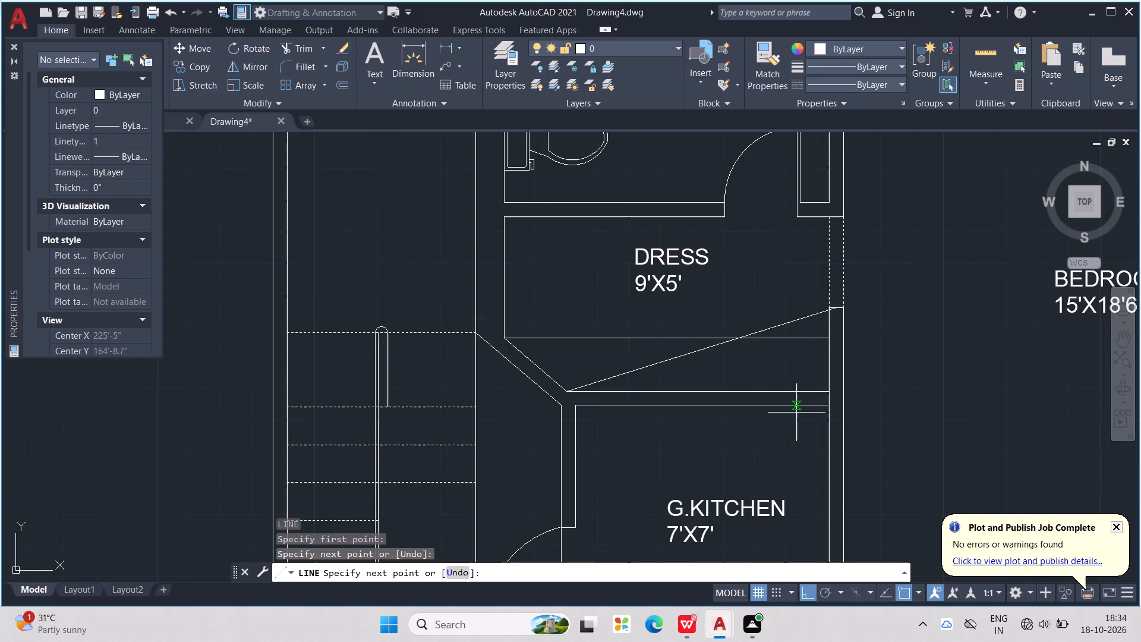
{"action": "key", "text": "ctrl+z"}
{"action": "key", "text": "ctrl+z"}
Draw a horizontal line across the DRESS room from the opening's lower end to the opposite wall.
{"action": "scroll", "coordinate": [774, 370], "scroll_direction": "down", "scroll_amount": 2}
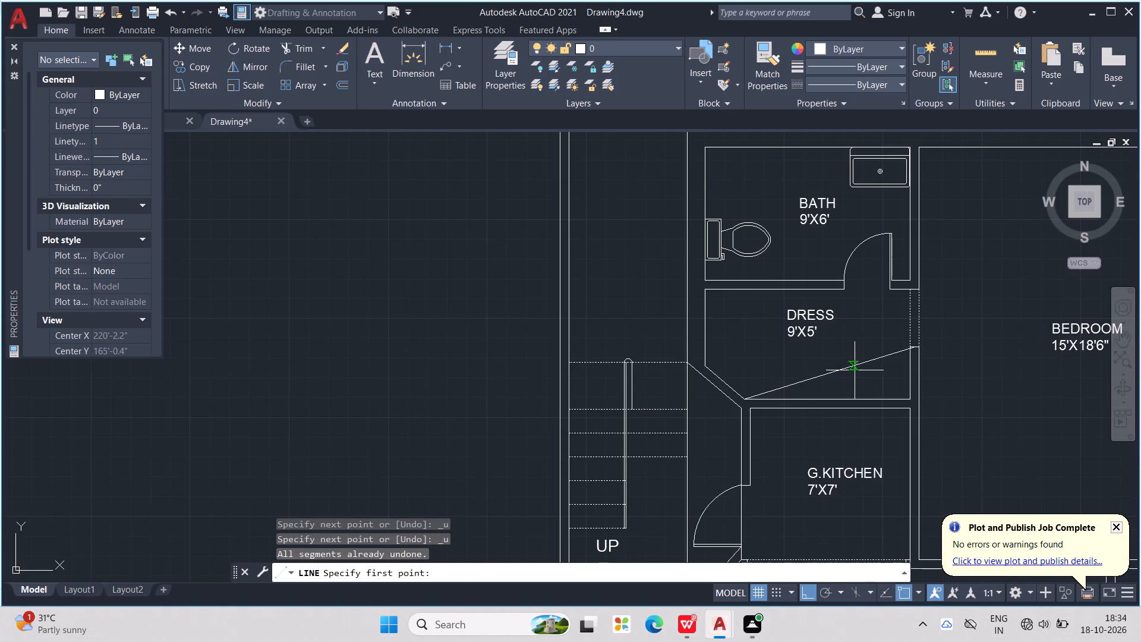
{"action": "scroll", "coordinate": [866, 363], "scroll_direction": "up", "scroll_amount": 1}
{"action": "left_click_drag", "start_coordinate": [940, 336], "coordinate": [928, 333]}
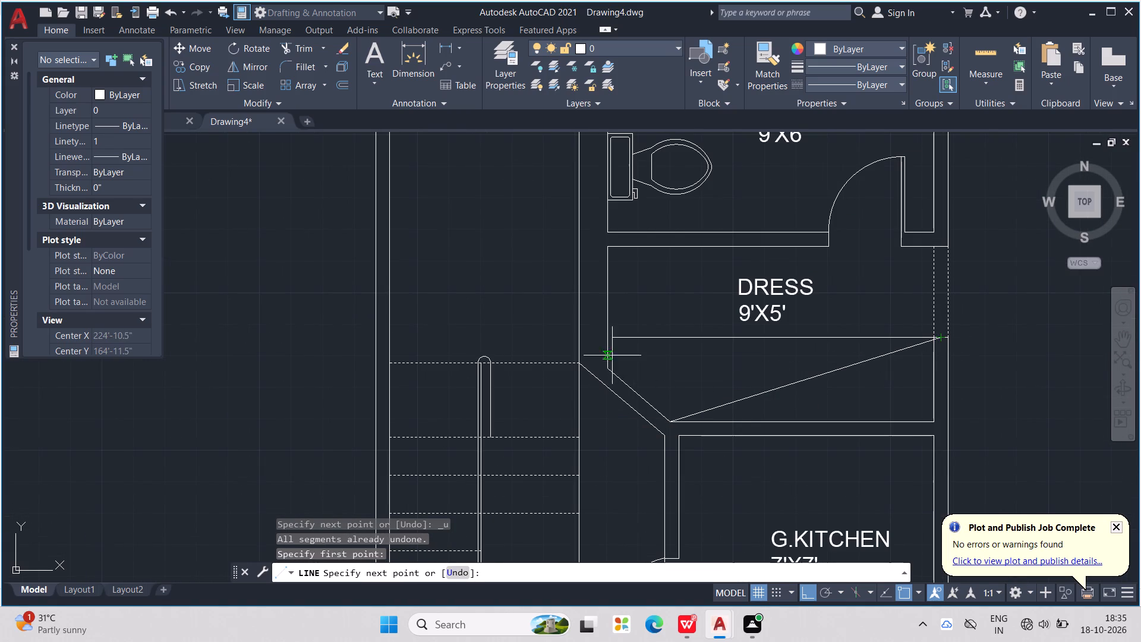
{"action": "left_click", "coordinate": [608, 341]}
{"action": "key", "text": "Escape"}
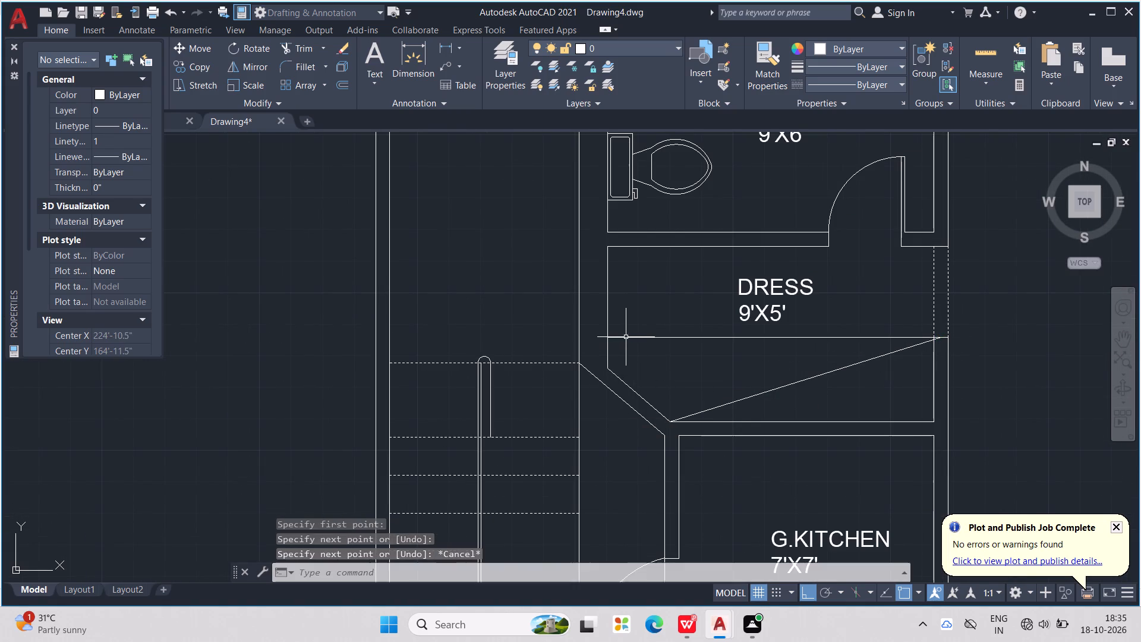
{"action": "scroll", "coordinate": [636, 335], "scroll_direction": "down", "scroll_amount": 1}
{"action": "key", "text": "Escape"}
Insert the Bed - Queen block from DesignCenter's Home - Space Planner drawing into the 15'X18'6" bedroom at scale 1.
{"action": "scroll", "coordinate": [683, 336], "scroll_direction": "down", "scroll_amount": 2}
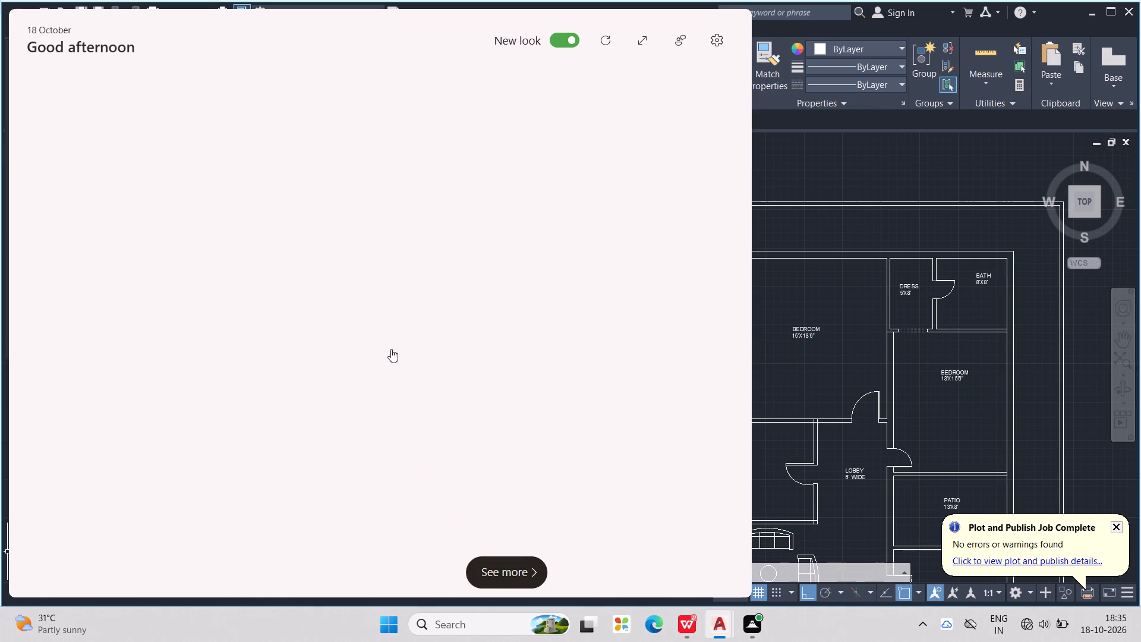
{"action": "middle_click_drag", "start_coordinate": [859, 254], "coordinate": [740, 259]}
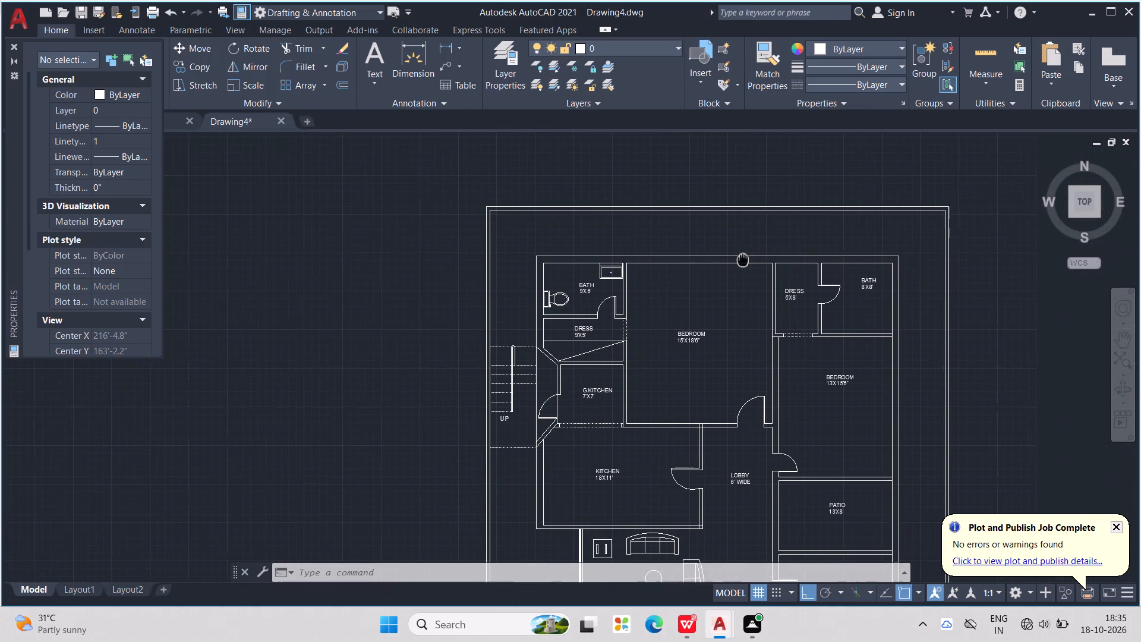
{"action": "middle_click_drag", "start_coordinate": [740, 259], "coordinate": [733, 259]}
{"action": "middle_click_drag", "start_coordinate": [686, 306], "coordinate": [525, 289]}
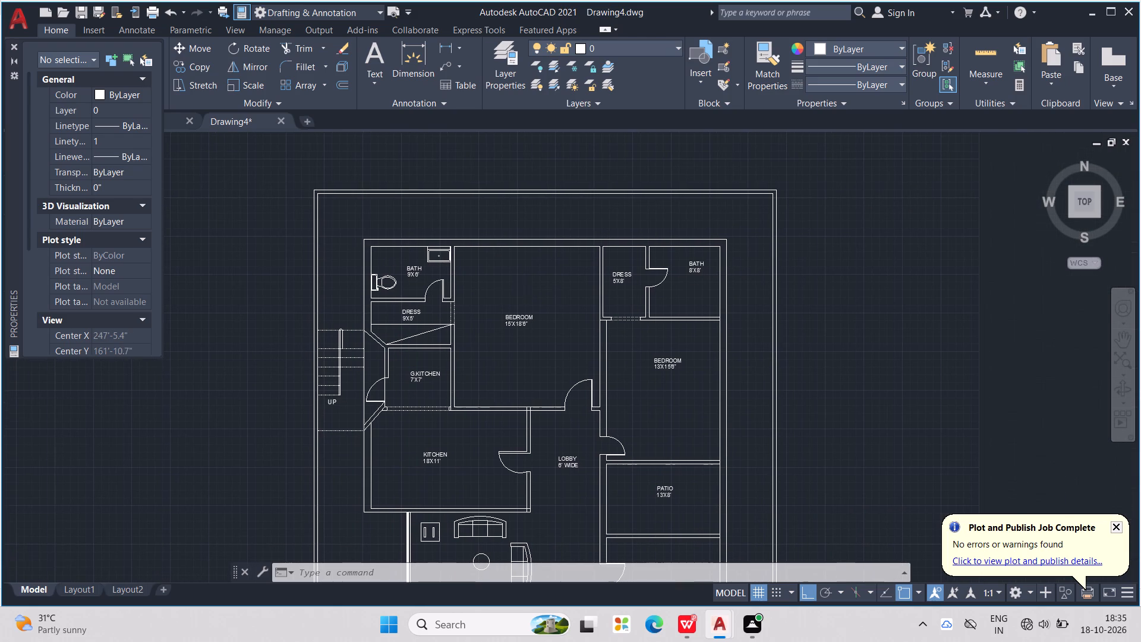
{"action": "key", "text": "ctrl+2"}
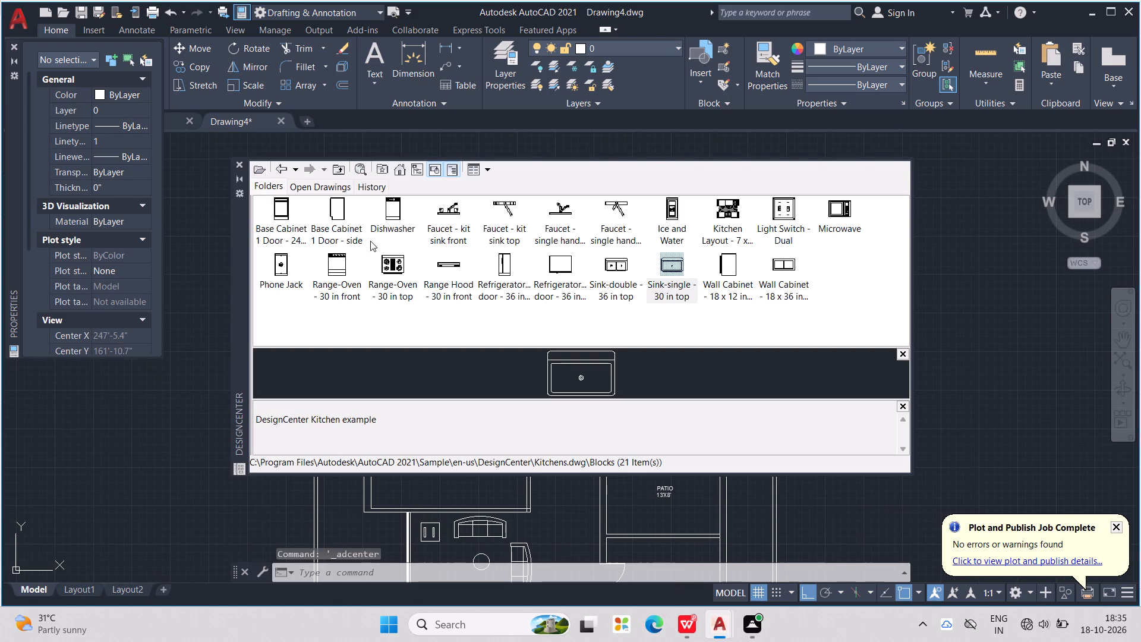
{"action": "left_click", "coordinate": [278, 172]}
{"action": "left_click", "coordinate": [278, 172]}
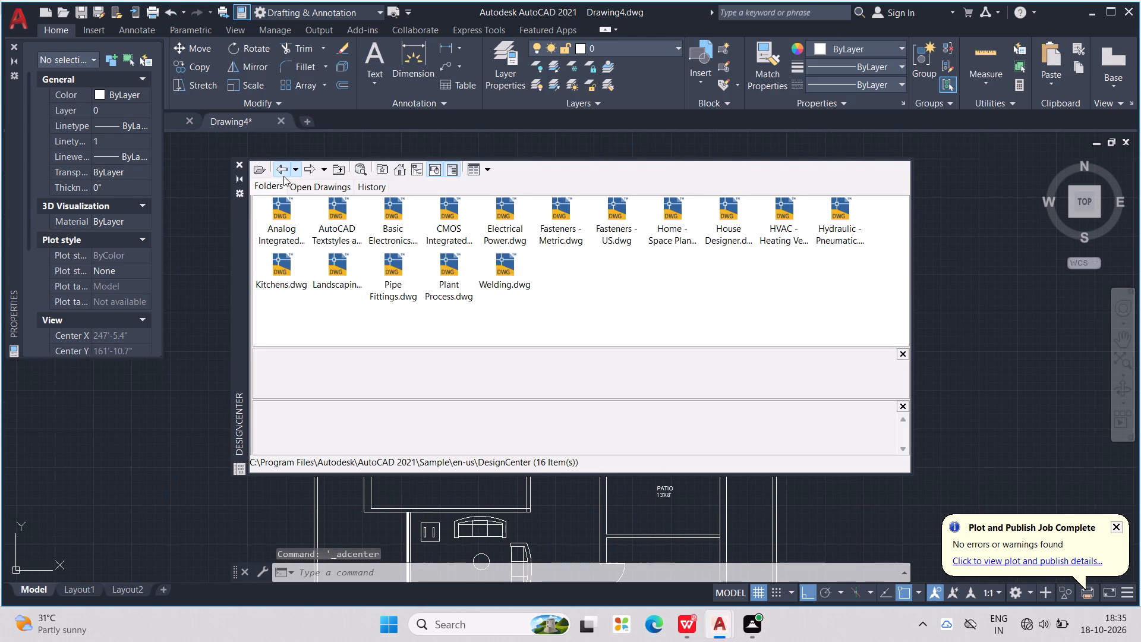
{"action": "triple_click", "coordinate": [678, 213]}
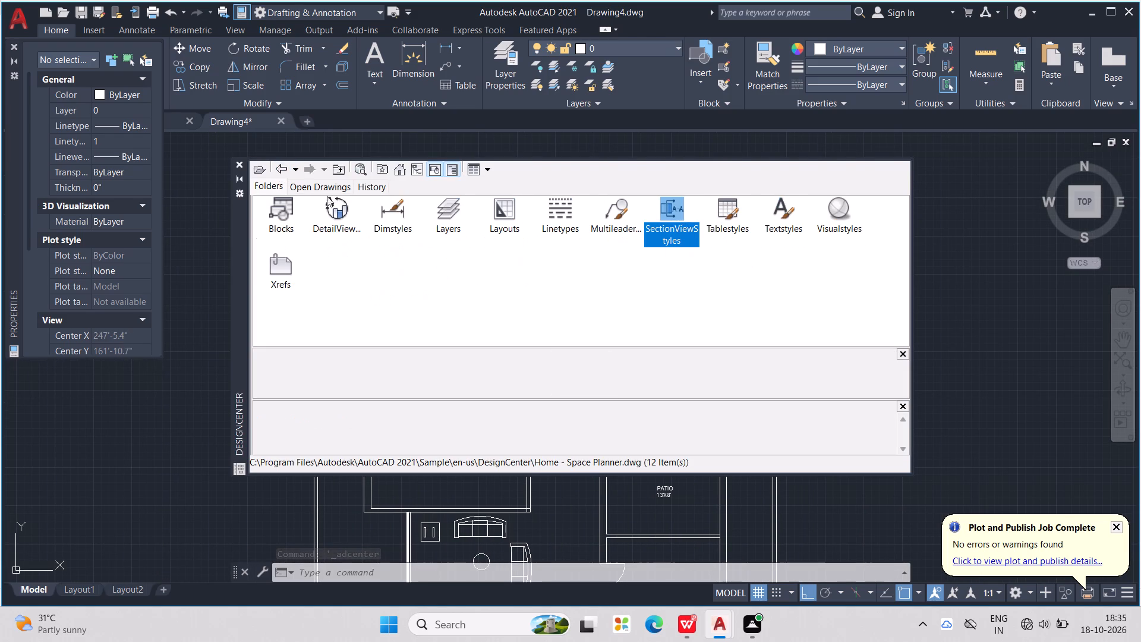
{"action": "double_click", "coordinate": [289, 210]}
{"action": "double_click", "coordinate": [289, 210]}
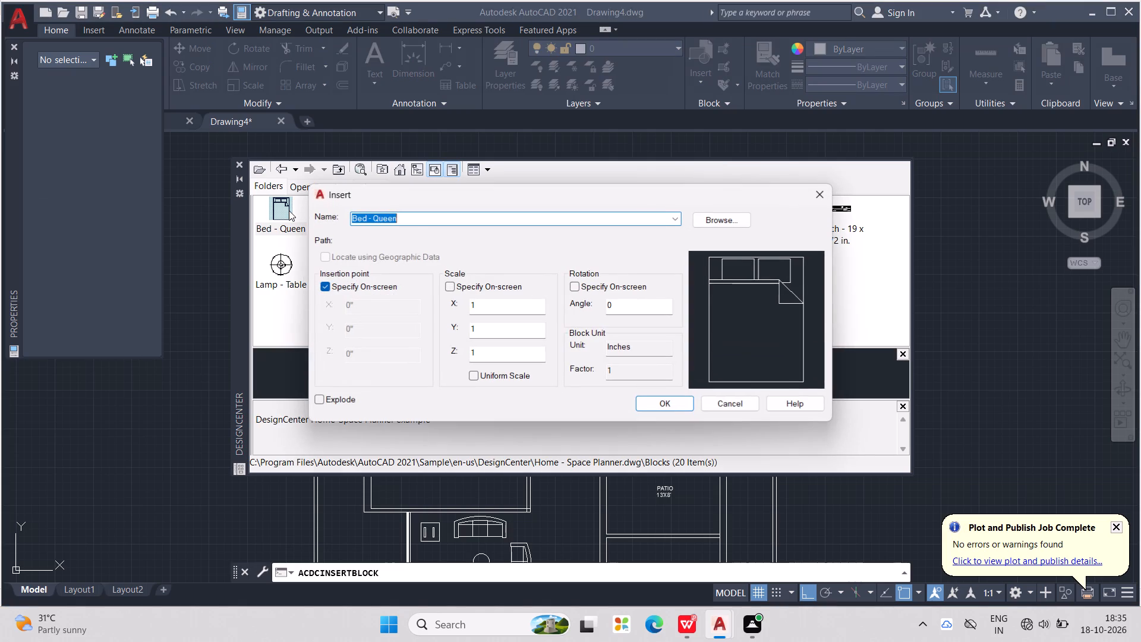
{"action": "left_click", "coordinate": [672, 399]}
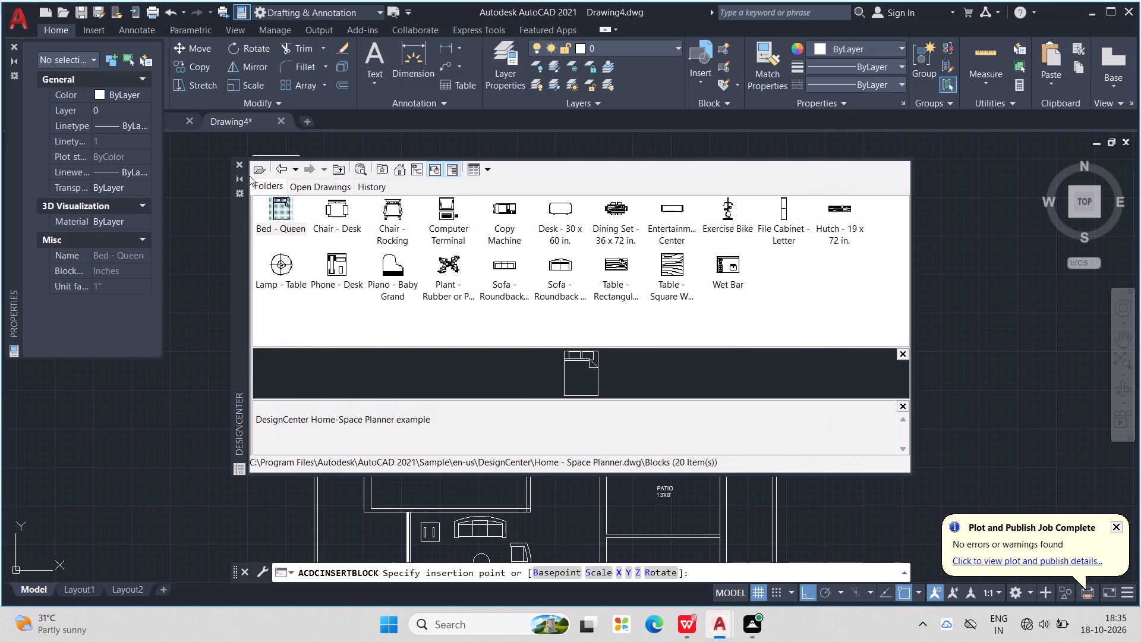
{"action": "left_click", "coordinate": [242, 164]}
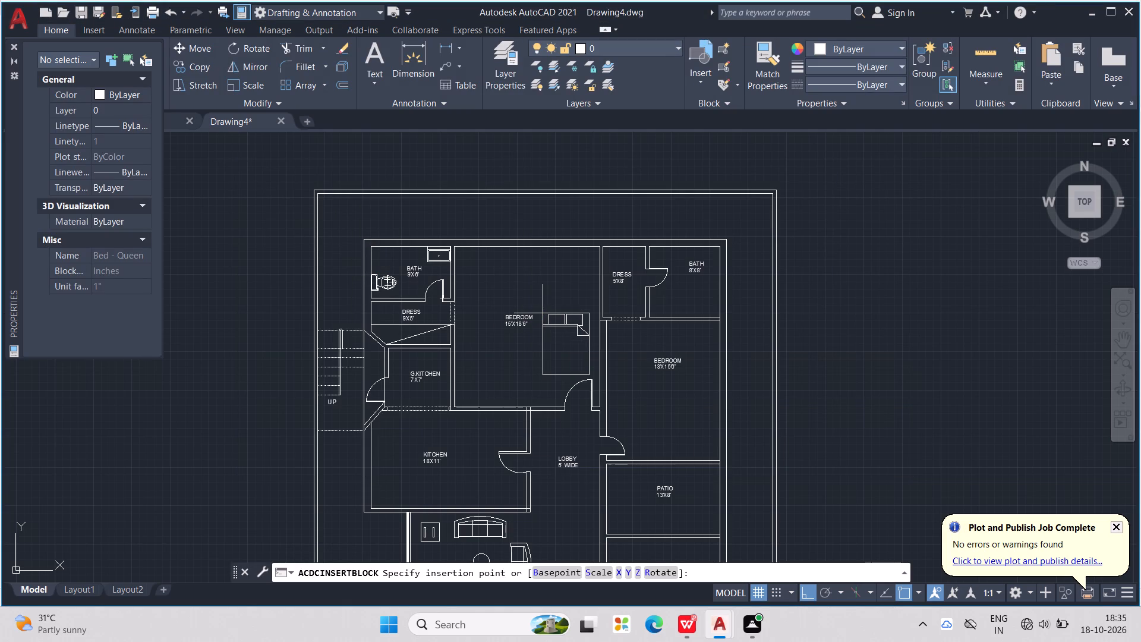
{"action": "left_click", "coordinate": [506, 313]}
{"action": "left_click", "coordinate": [509, 311]}
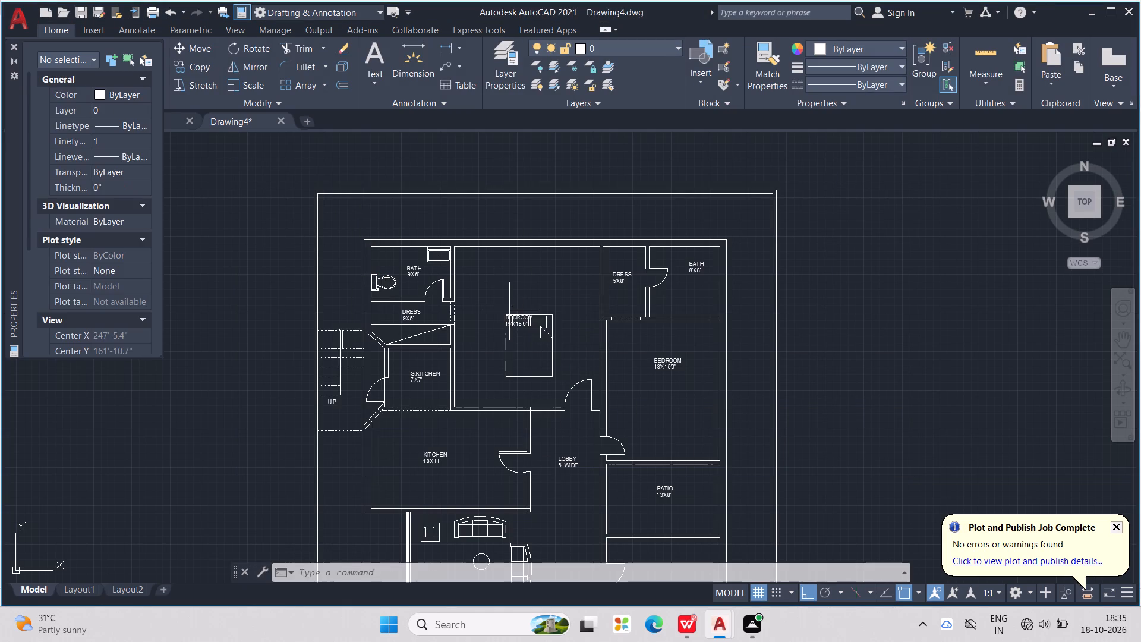
Rotate the queen bed 180° about its upper corner on the pillow end, so the pillows face the kitchen side.
{"action": "left_click", "coordinate": [519, 320]}
{"action": "left_click", "coordinate": [546, 332]}
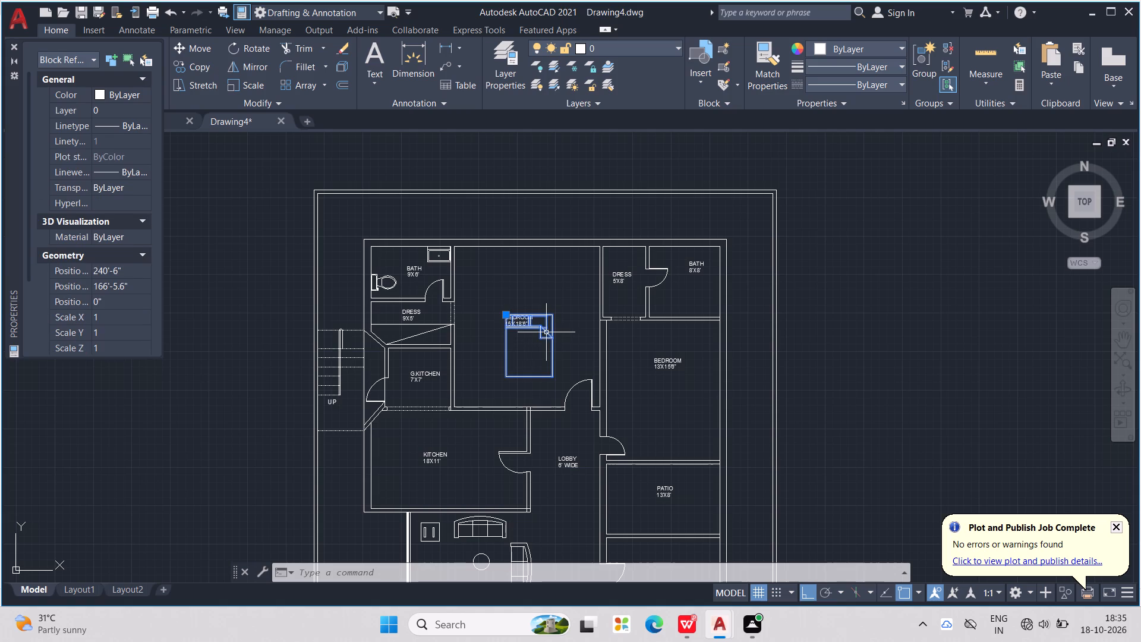
{"action": "type", "text": "RO"}
{"action": "key", "text": "Return"}
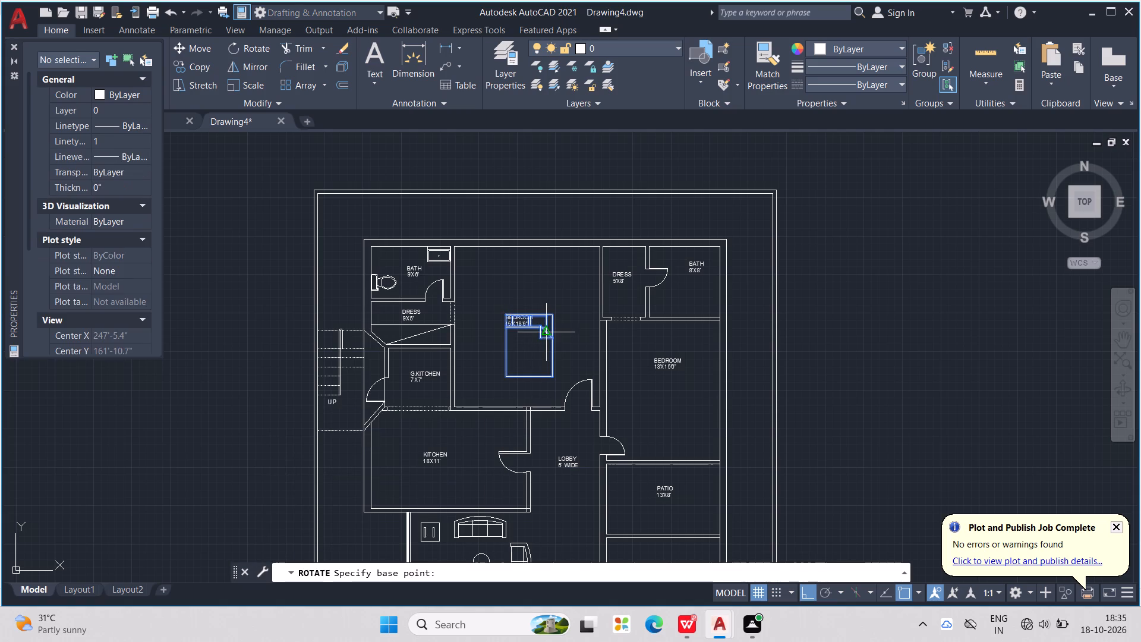
{"action": "left_click", "coordinate": [559, 314]}
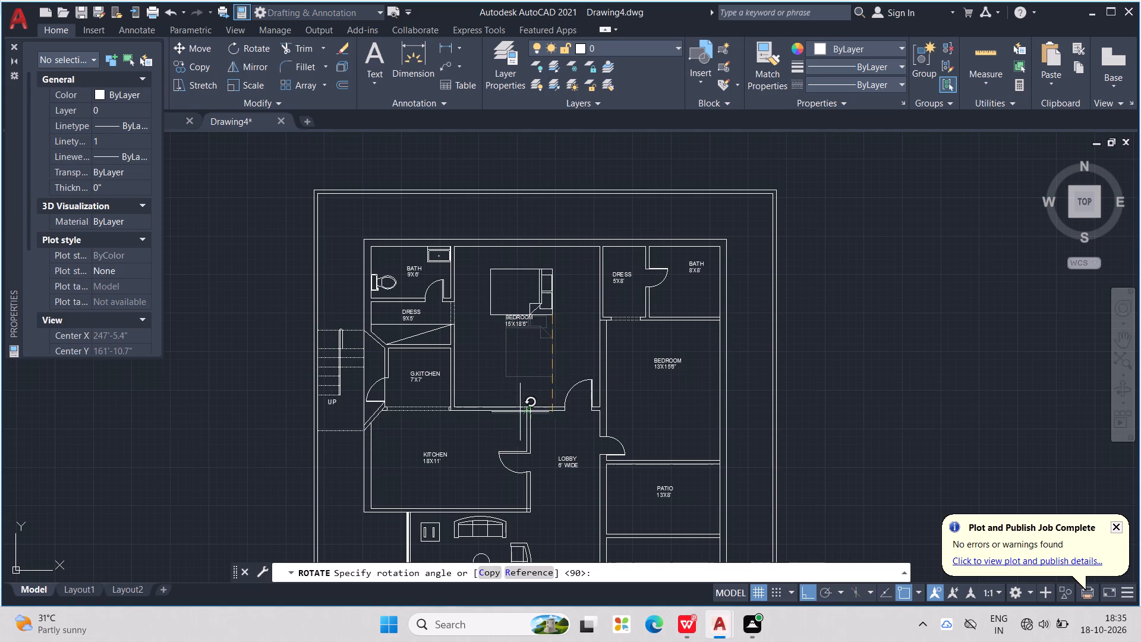
{"action": "left_click", "coordinate": [168, 278]}
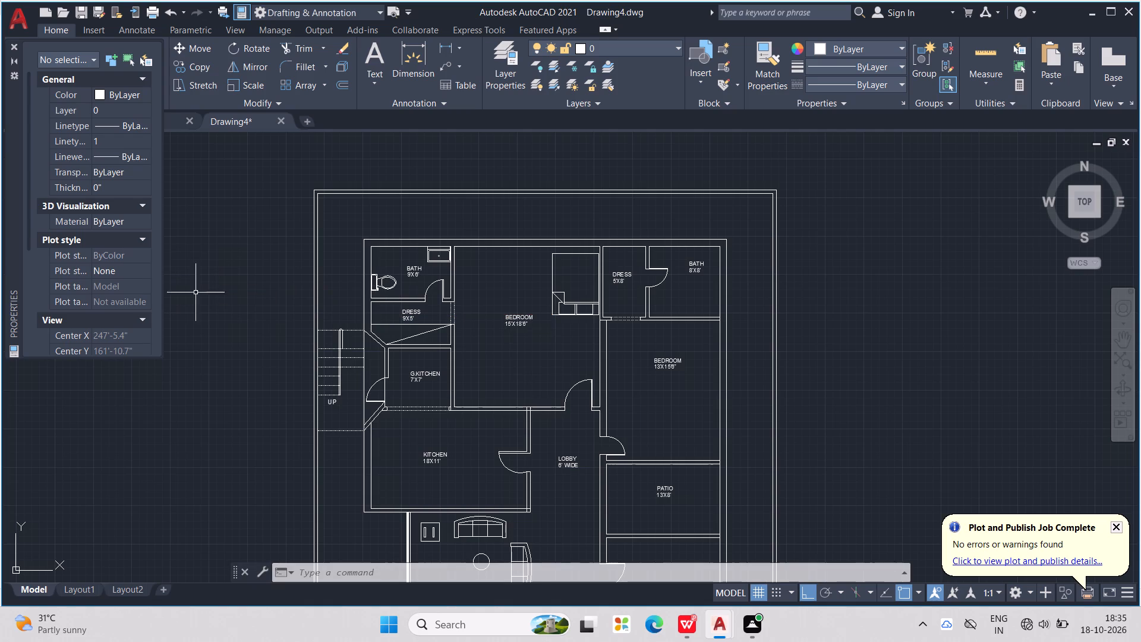
Move the rotated bed so its pillow end sits flush on the bedroom's lower wall, between the G.KITCHEN wall and the door.
{"action": "left_click", "coordinate": [554, 314]}
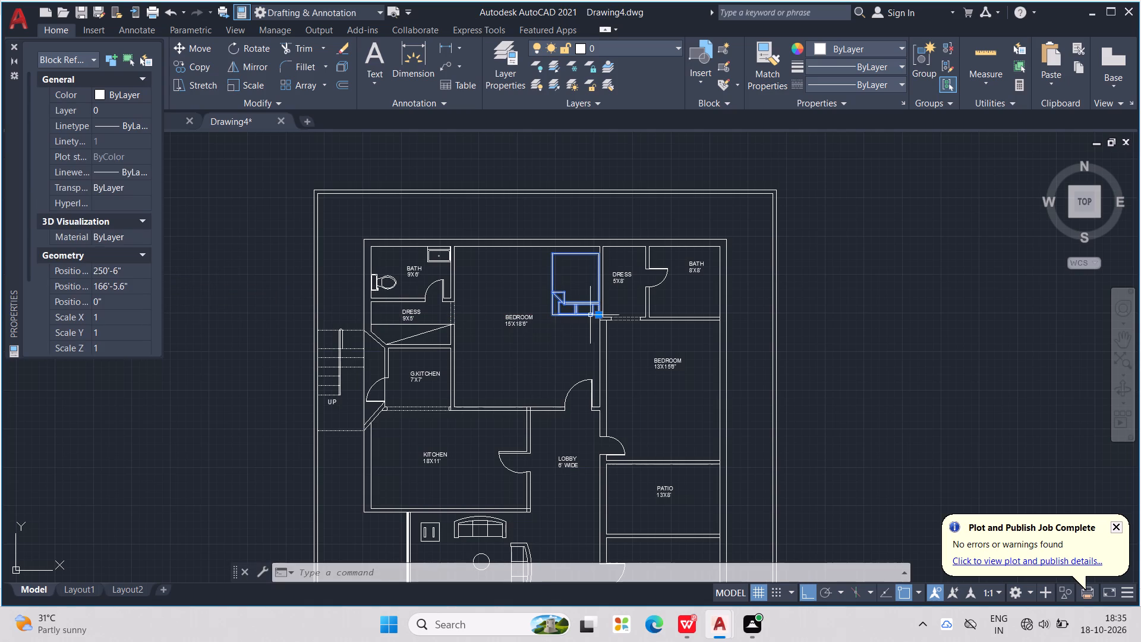
{"action": "left_click_drag", "start_coordinate": [599, 314], "coordinate": [510, 379]}
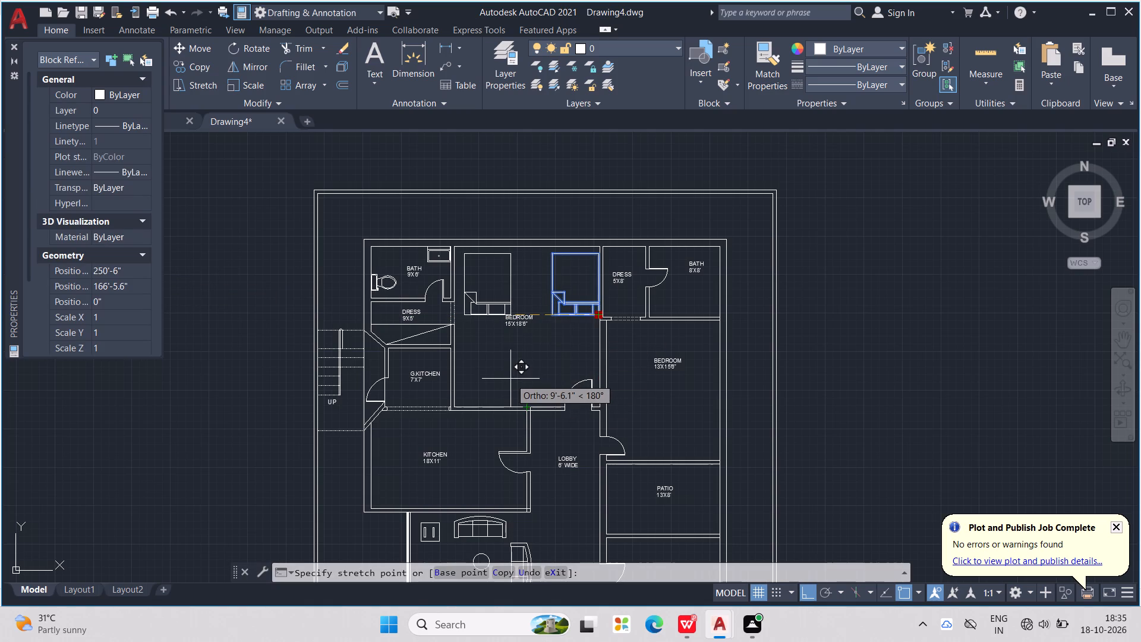
{"action": "left_click", "coordinate": [510, 379]}
{"action": "left_click_drag", "start_coordinate": [513, 312], "coordinate": [541, 400]}
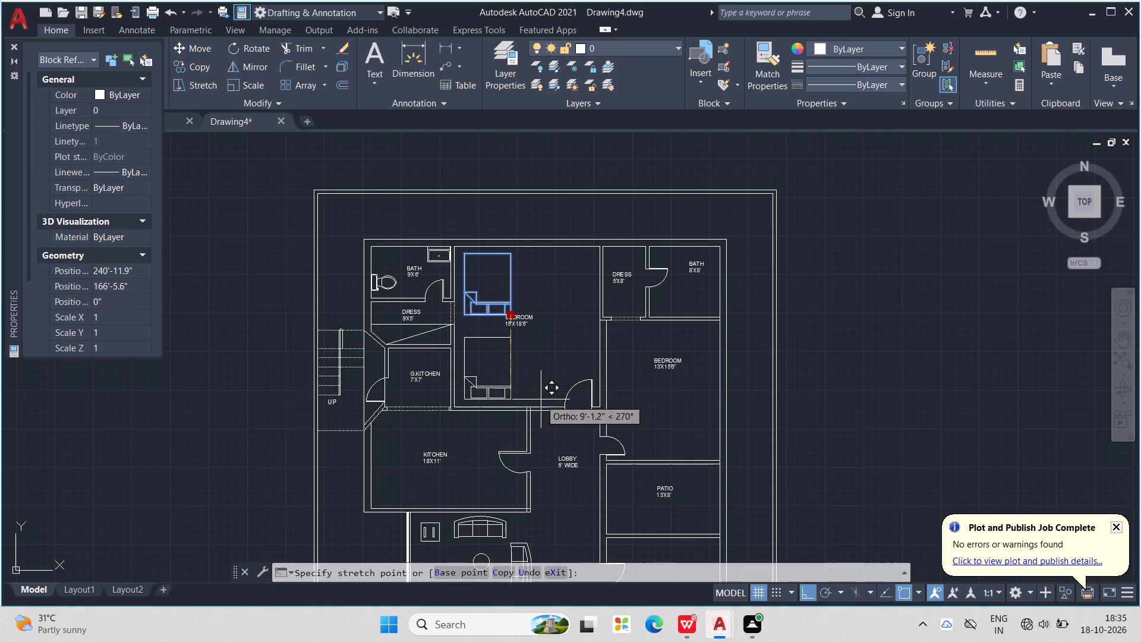
{"action": "left_click_drag", "start_coordinate": [541, 400], "coordinate": [546, 405]}
{"action": "scroll", "coordinate": [528, 400], "scroll_direction": "up", "scroll_amount": 1}
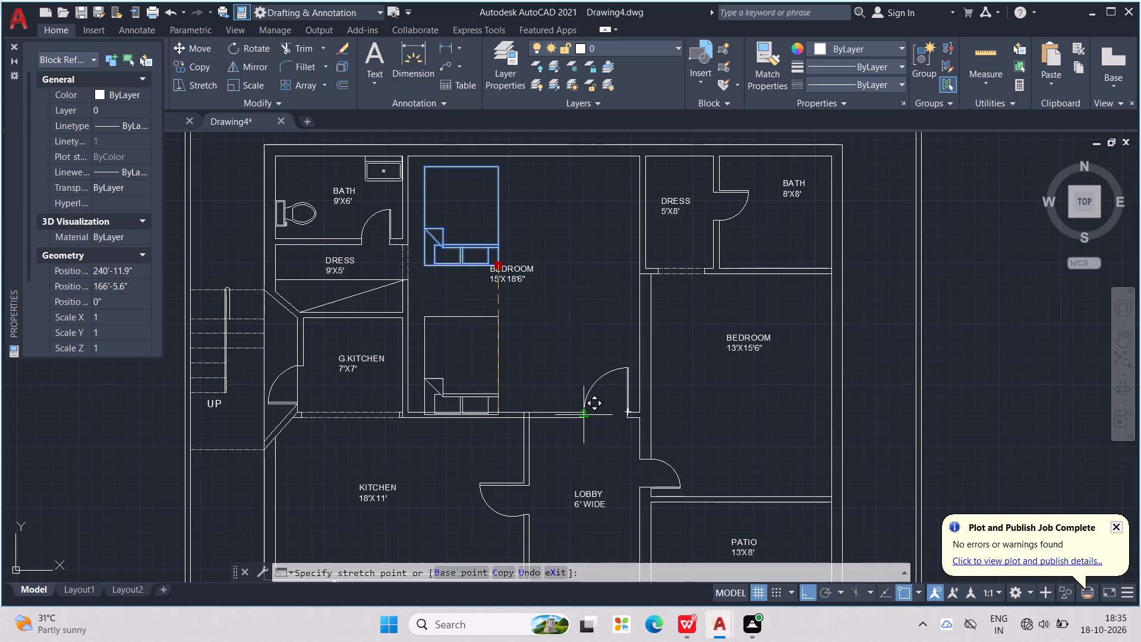
{"action": "left_click", "coordinate": [576, 411]}
{"action": "left_click_drag", "start_coordinate": [584, 410], "coordinate": [538, 416]}
{"action": "left_click", "coordinate": [536, 416]}
{"action": "scroll", "coordinate": [533, 415], "scroll_direction": "up", "scroll_amount": 2}
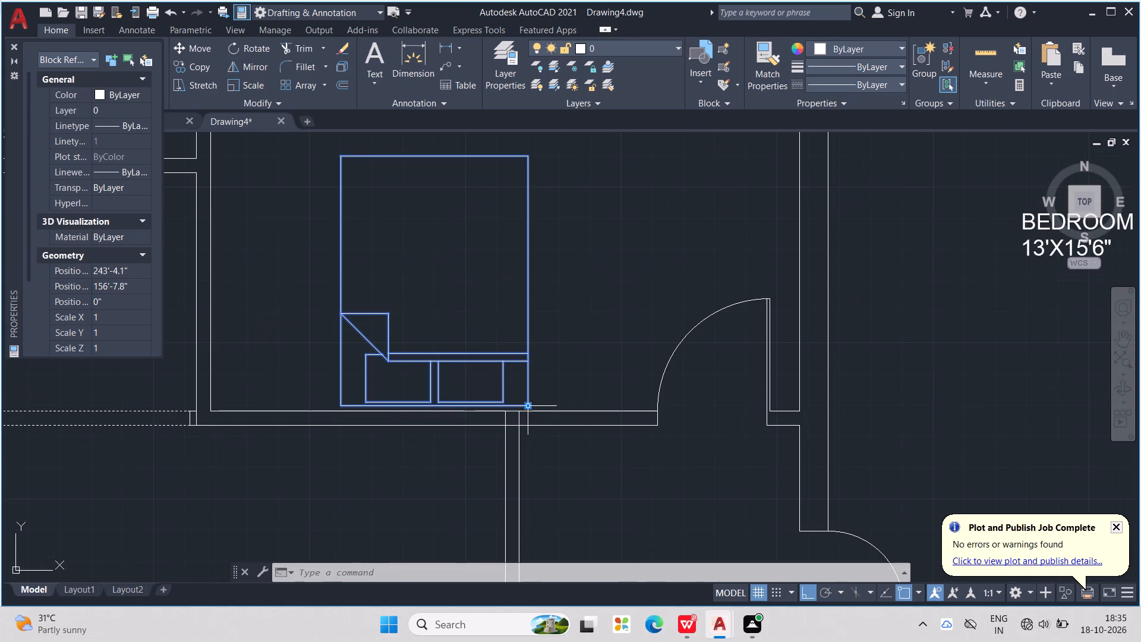
{"action": "middle_click_drag", "start_coordinate": [535, 396], "coordinate": [622, 394]}
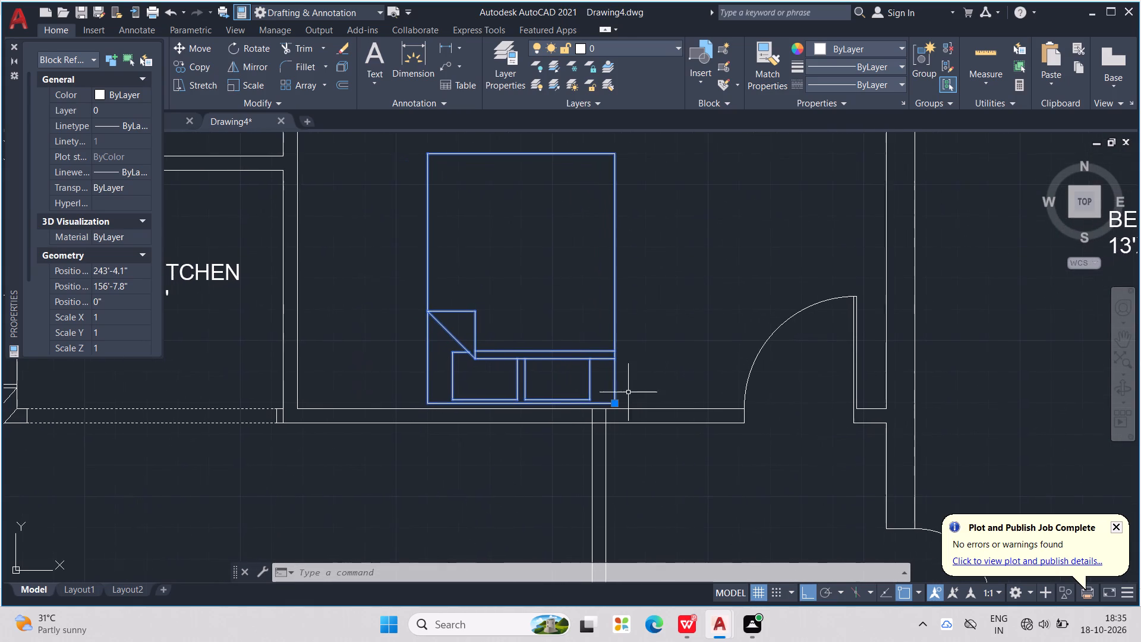
{"action": "left_click_drag", "start_coordinate": [614, 403], "coordinate": [541, 407]}
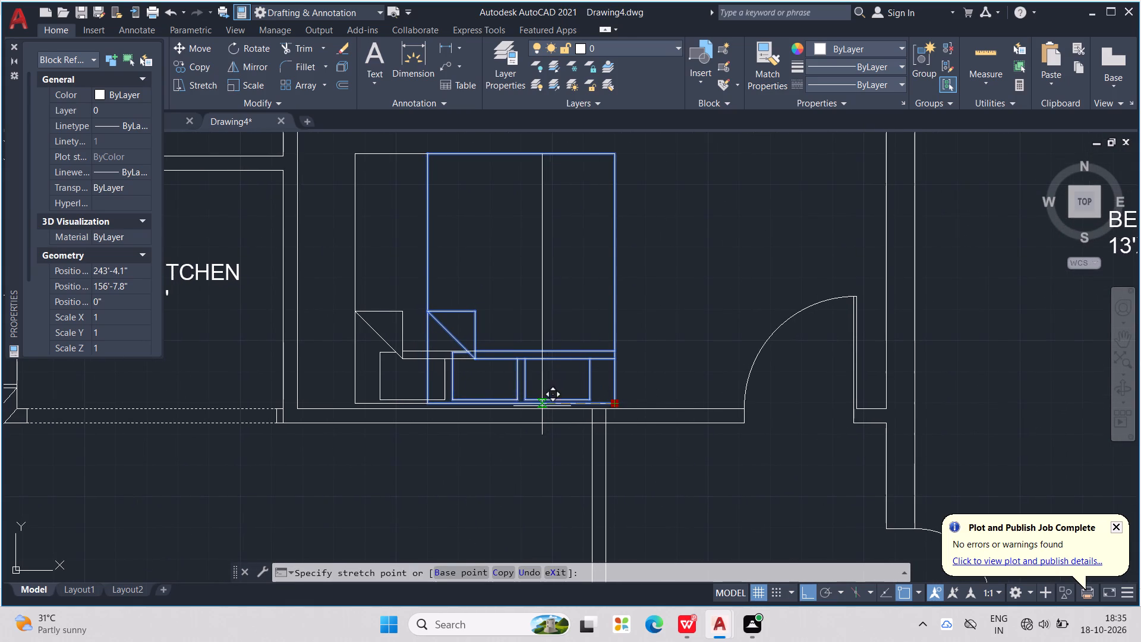
{"action": "left_click_drag", "start_coordinate": [541, 407], "coordinate": [540, 410]}
{"action": "left_click", "coordinate": [540, 414]}
{"action": "key", "text": "Escape"}
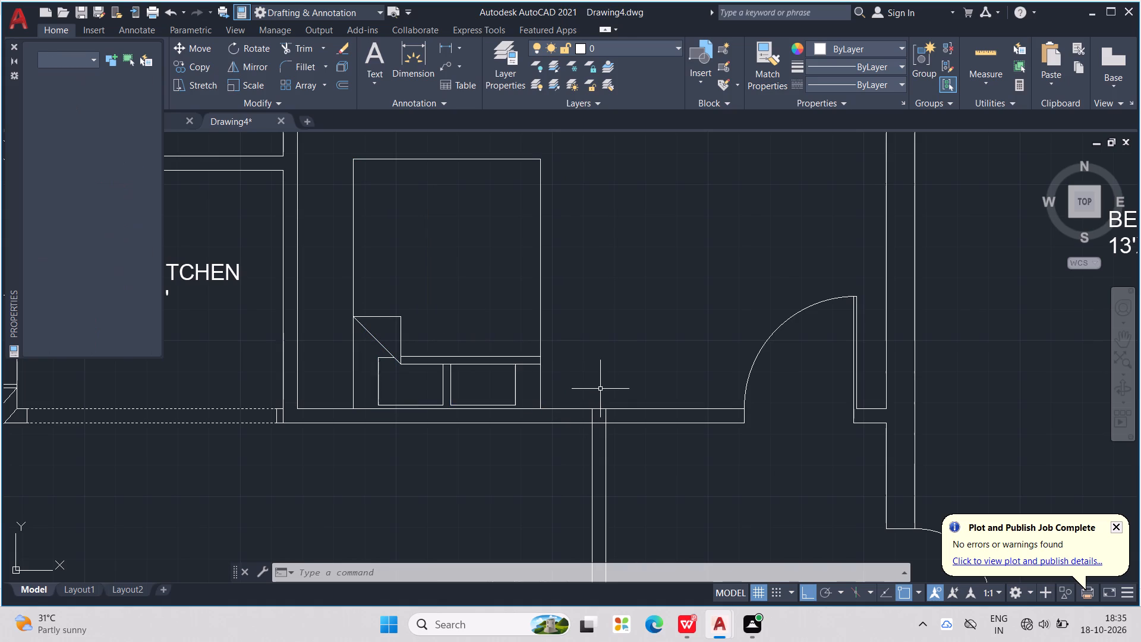
Trim the overlapping wall lines where the kitchen–lobby wall meets the bedroom's lower wall.
{"action": "key", "text": "Escape"}
{"action": "key", "text": "Escape"}
{"action": "key", "text": "Escape"}
{"action": "type", "text": "TR"}
{"action": "key", "text": "Return"}
{"action": "scroll", "coordinate": [610, 426], "scroll_direction": "up", "scroll_amount": 3}
{"action": "left_click_drag", "start_coordinate": [603, 394], "coordinate": [562, 445]}
{"action": "scroll", "coordinate": [562, 408], "scroll_direction": "down", "scroll_amount": 6}
{"action": "middle_click_drag", "start_coordinate": [609, 454], "coordinate": [642, 412]}
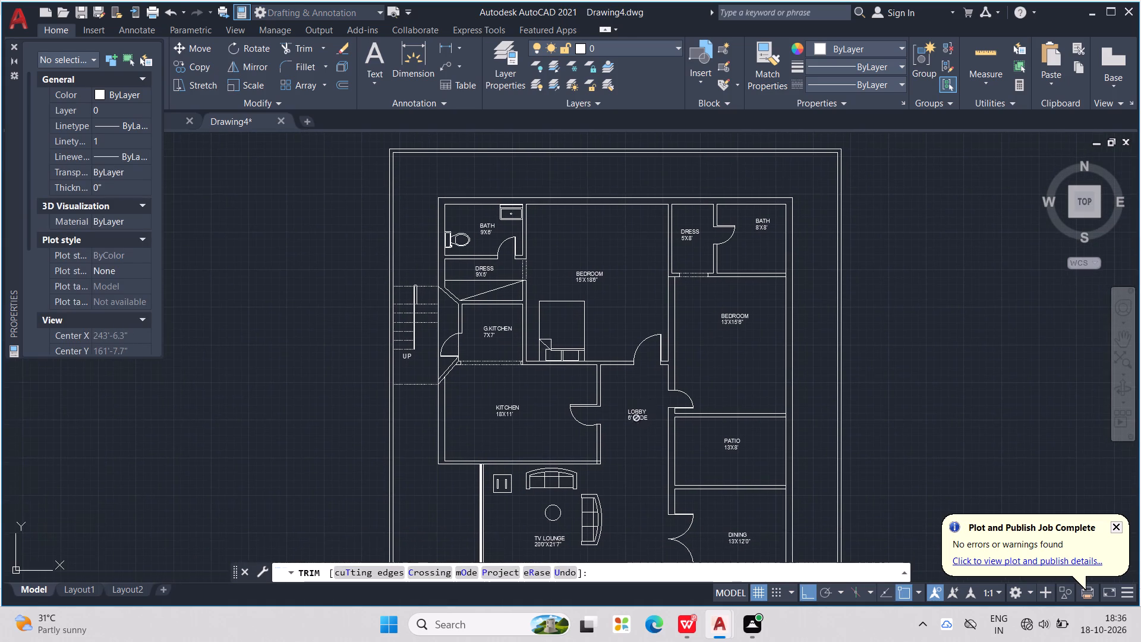
Trim the overlapping wall lines at the kitchen's lower corner on the lobby side.
{"action": "scroll", "coordinate": [600, 461], "scroll_direction": "up", "scroll_amount": 4}
{"action": "left_click_drag", "start_coordinate": [597, 472], "coordinate": [565, 490]}
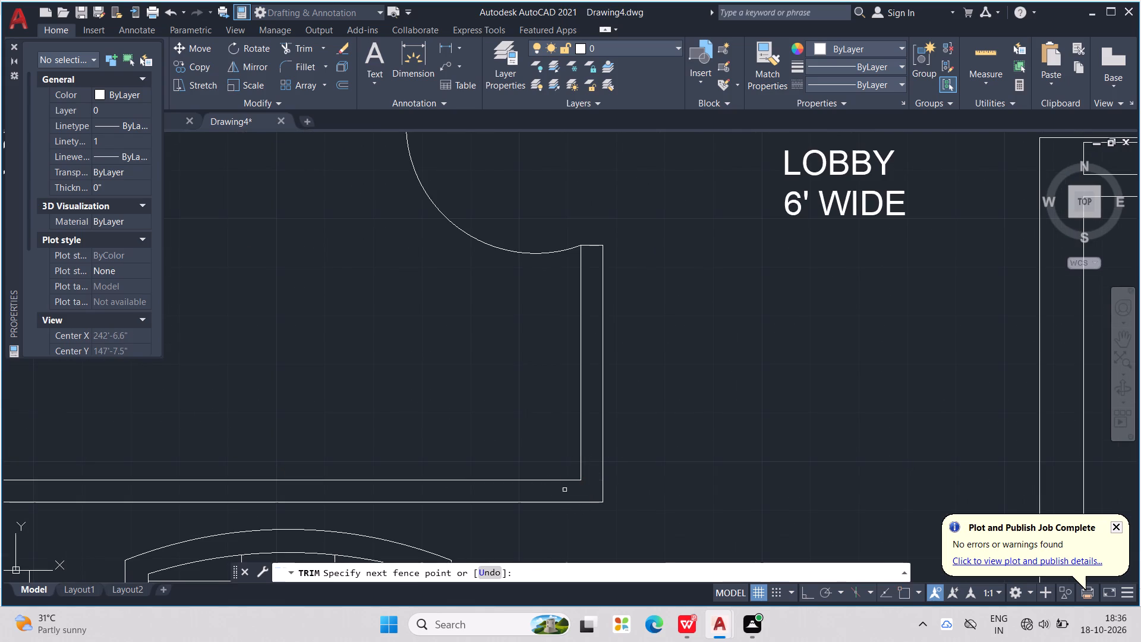
{"action": "scroll", "coordinate": [559, 484], "scroll_direction": "down", "scroll_amount": 3}
{"action": "scroll", "coordinate": [619, 482], "scroll_direction": "down", "scroll_amount": 1}
{"action": "middle_click_drag", "start_coordinate": [621, 473], "coordinate": [727, 480]}
{"action": "scroll", "coordinate": [621, 473], "scroll_direction": "down", "scroll_amount": 1}
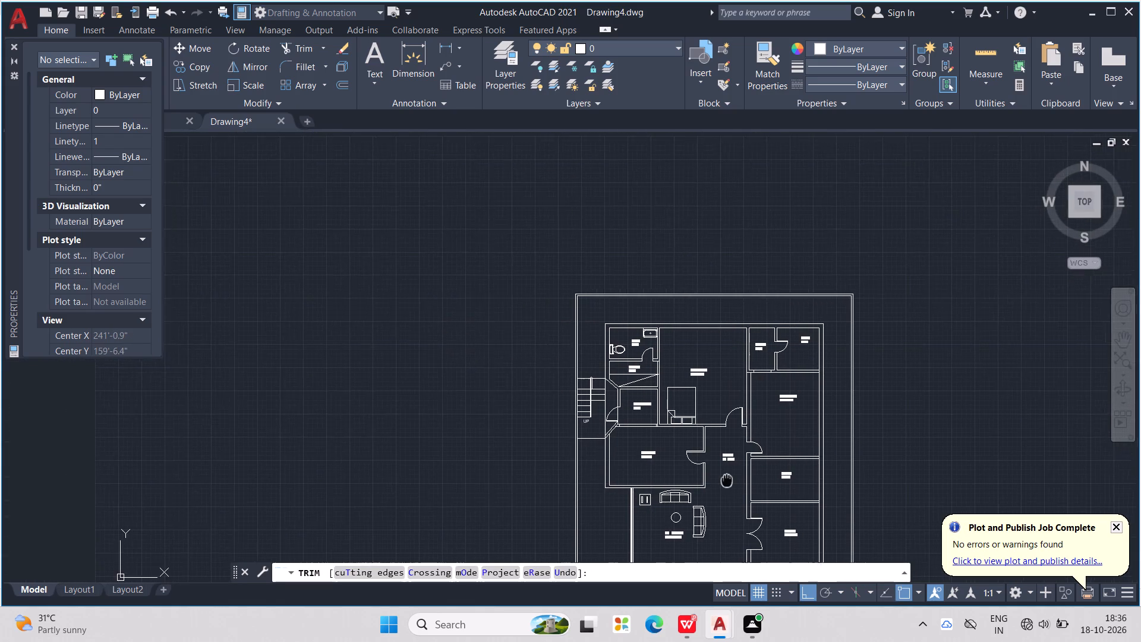
{"action": "middle_click_drag", "start_coordinate": [727, 480], "coordinate": [739, 482]}
{"action": "key", "text": "Escape"}
{"action": "key", "text": "Escape"}
{"action": "key", "text": "Escape"}
{"action": "key", "text": "Escape"}
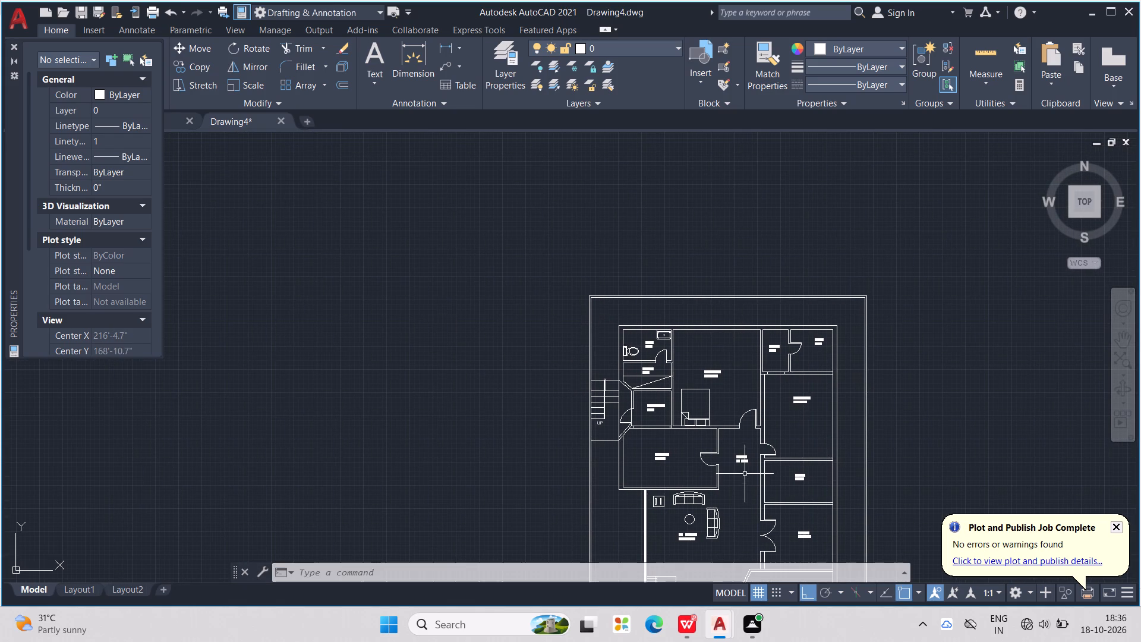
Draw an L-shaped counter line in the KITCHEN from the splayed wall's upper end, about 9' down, and across to the lobby-side wall.
{"action": "key", "text": "l"}
{"action": "key", "text": "Return"}
{"action": "scroll", "coordinate": [692, 484], "scroll_direction": "up", "scroll_amount": 1}
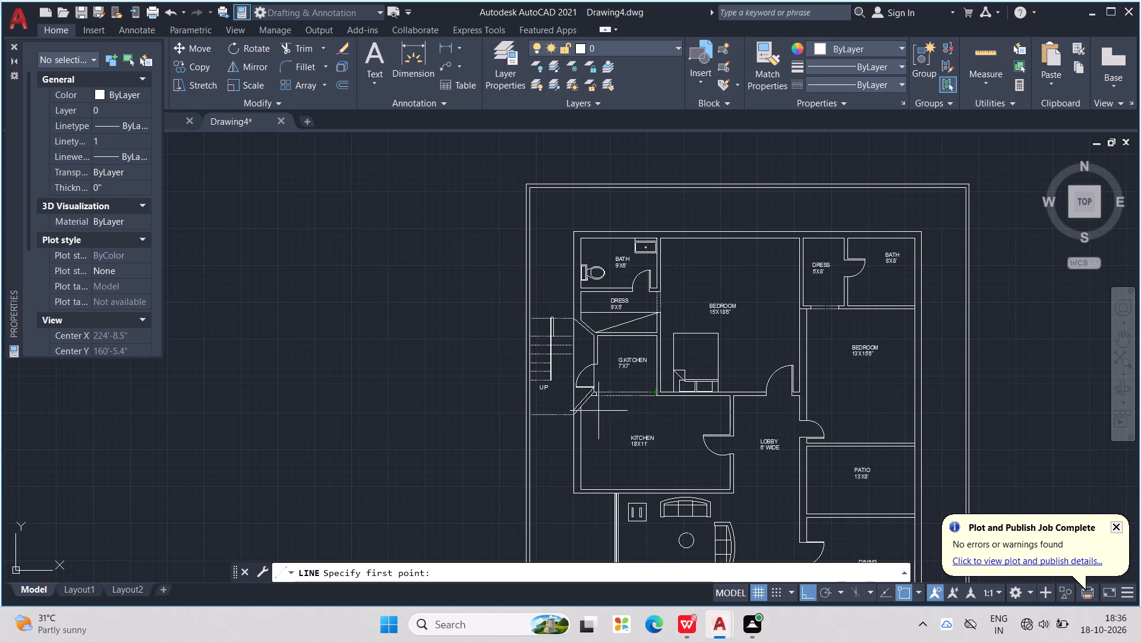
{"action": "scroll", "coordinate": [609, 405], "scroll_direction": "up", "scroll_amount": 1}
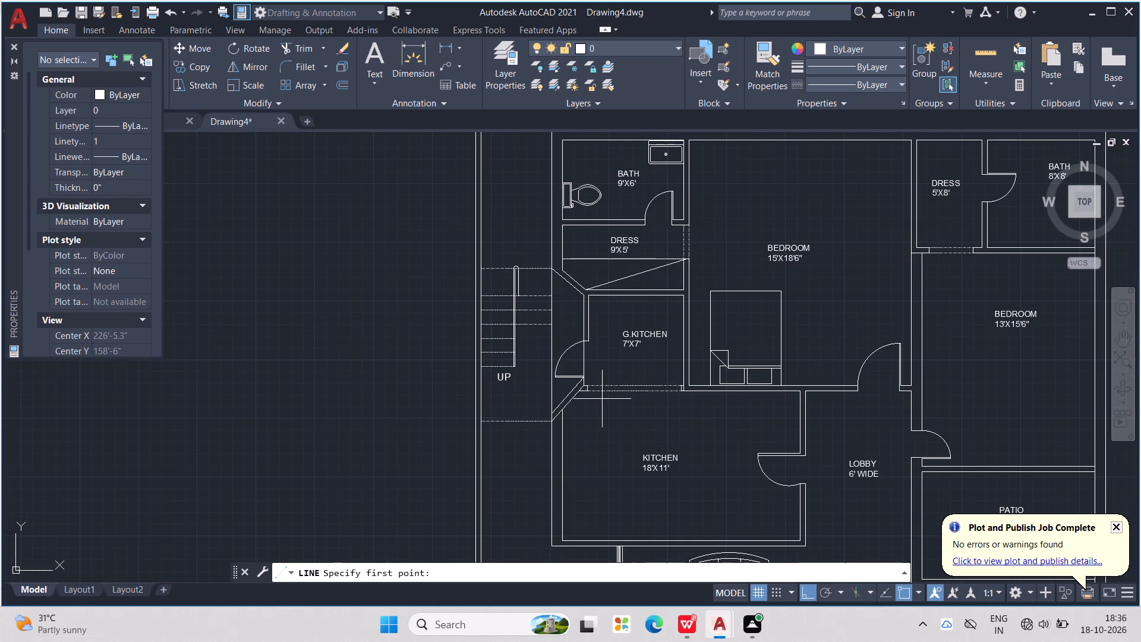
{"action": "scroll", "coordinate": [587, 391], "scroll_direction": "up", "scroll_amount": 5}
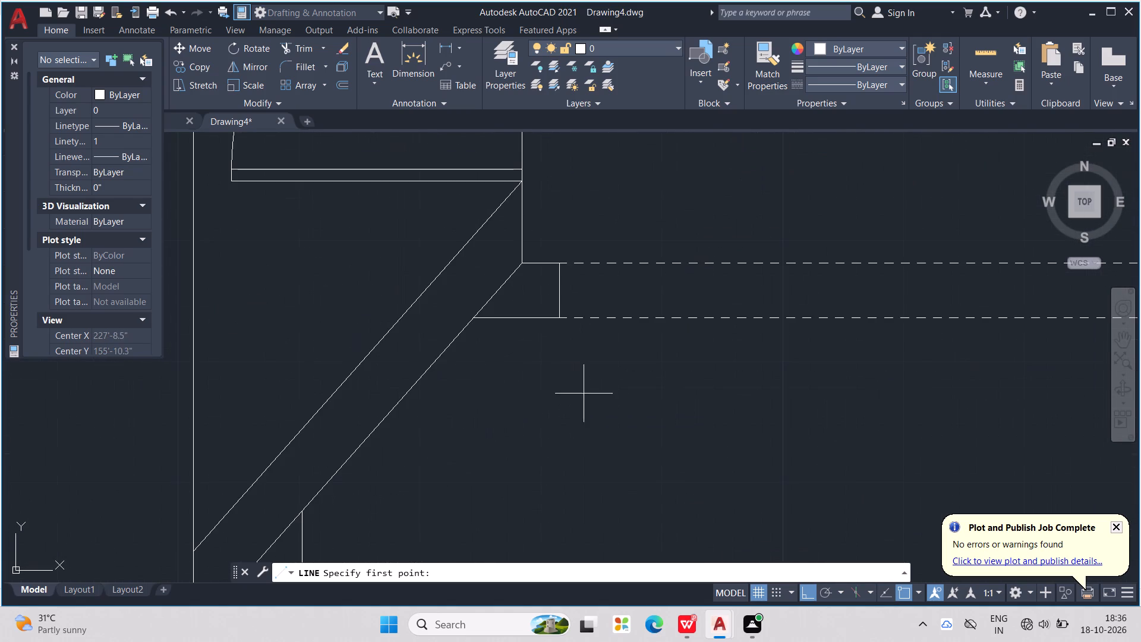
{"action": "left_click", "coordinate": [478, 319]}
{"action": "middle_click_drag", "start_coordinate": [515, 406], "coordinate": [560, 318]}
{"action": "scroll", "coordinate": [569, 303], "scroll_direction": "down", "scroll_amount": 3}
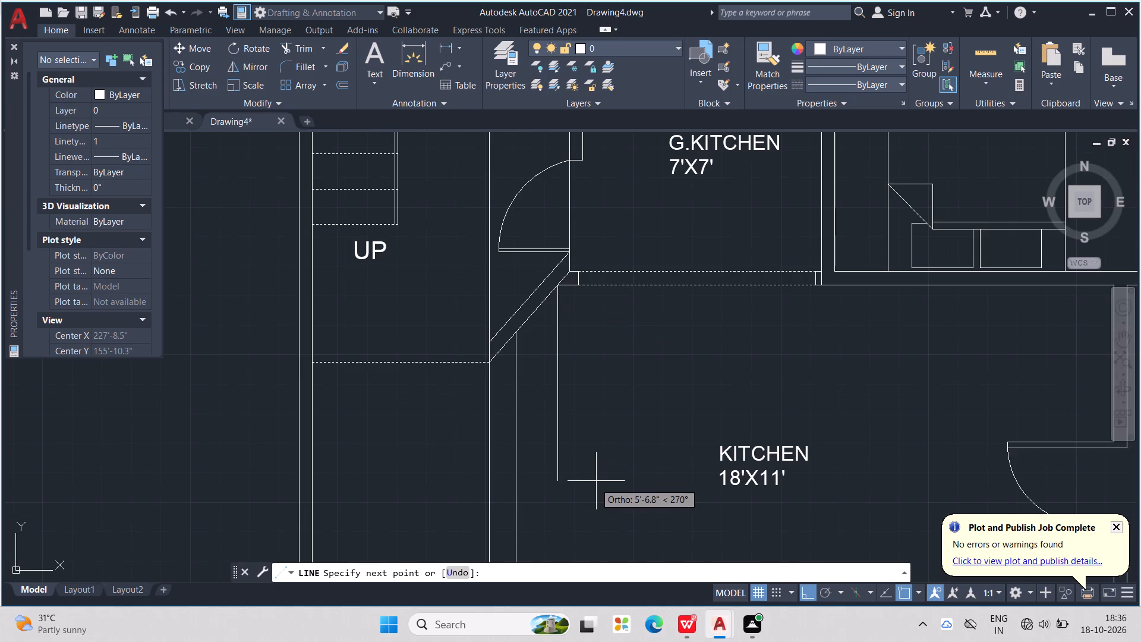
{"action": "middle_click_drag", "start_coordinate": [597, 475], "coordinate": [581, 354]}
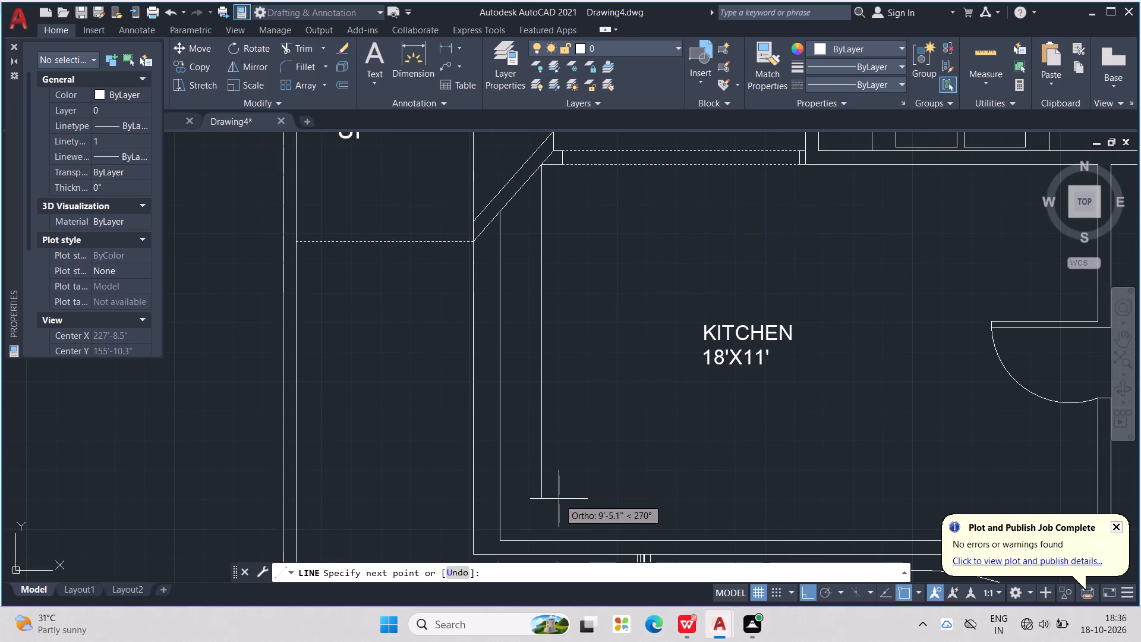
{"action": "left_click", "coordinate": [559, 490]}
{"action": "middle_click_drag", "start_coordinate": [830, 461], "coordinate": [634, 449]}
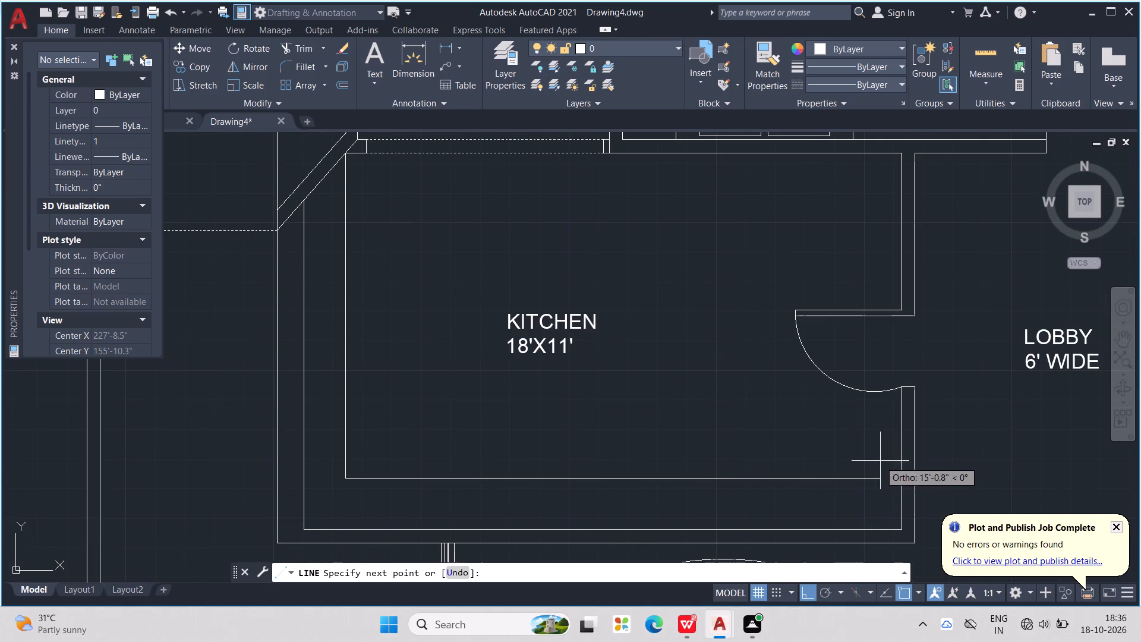
{"action": "left_click", "coordinate": [902, 486]}
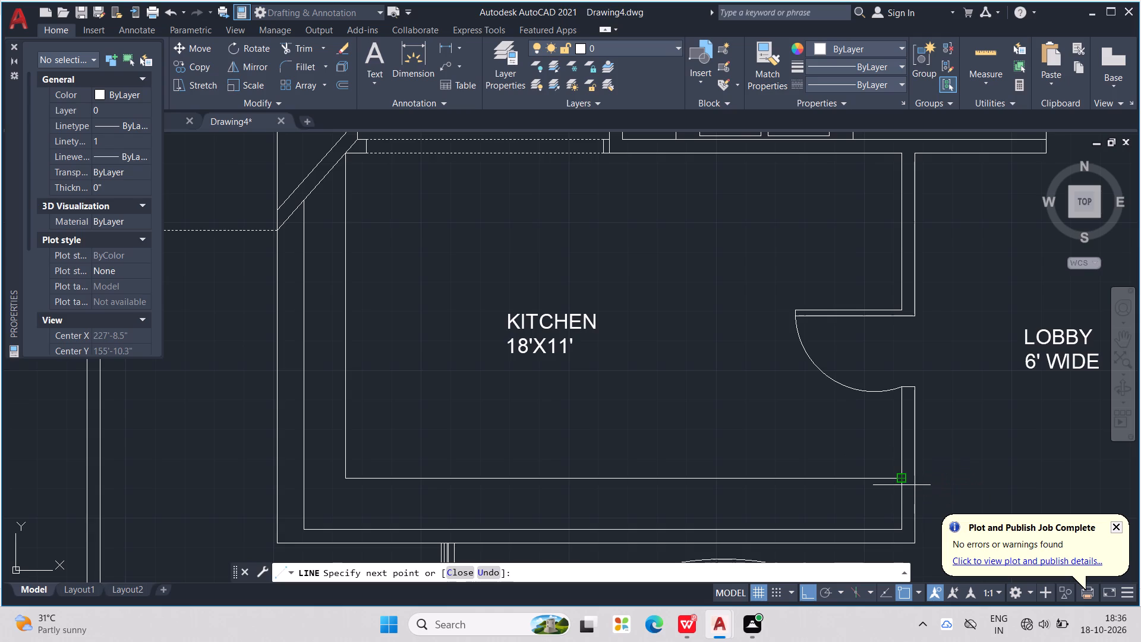
{"action": "key", "text": "Escape"}
{"action": "key", "text": "Escape"}
{"action": "key", "text": "Escape"}
{"action": "key", "text": "Escape"}
Insert the Range-Oven - 30 in top block from DesignCenter's Kitchens.dwg at scale 1 into the middle of the KITCHEN.
{"action": "key", "text": "ctrl+2"}
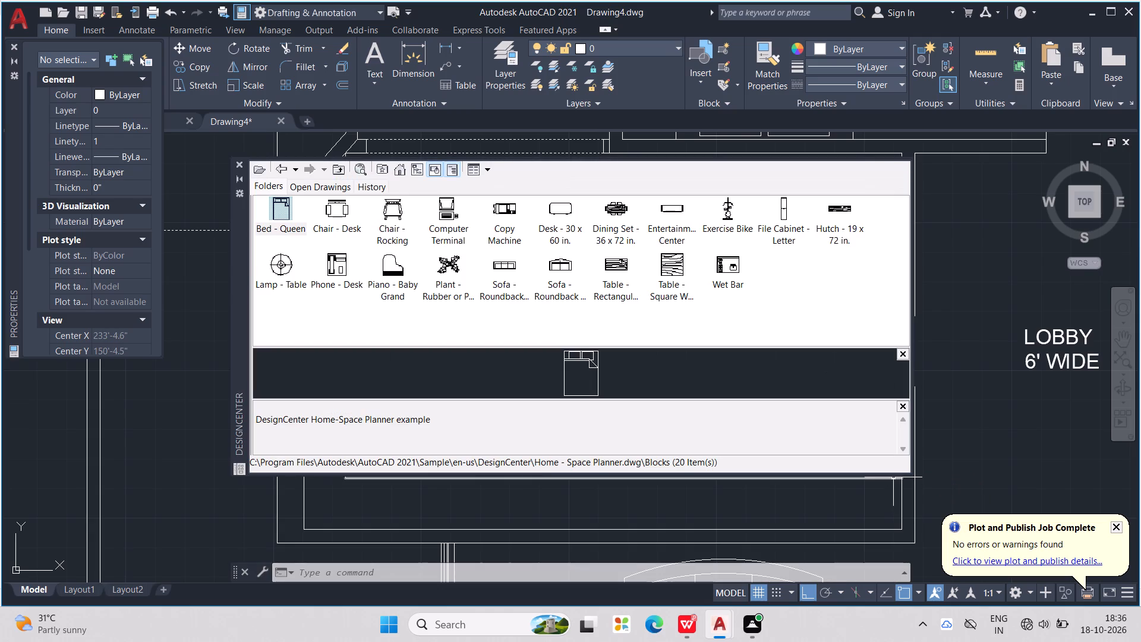
{"action": "left_click", "coordinate": [286, 169]}
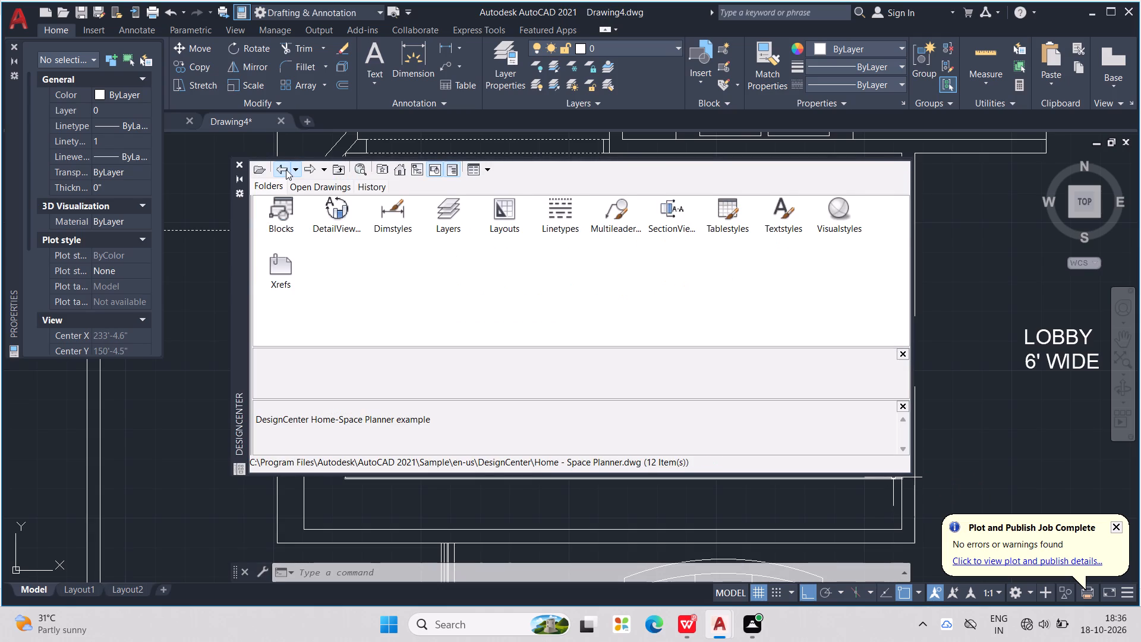
{"action": "left_click", "coordinate": [286, 169]}
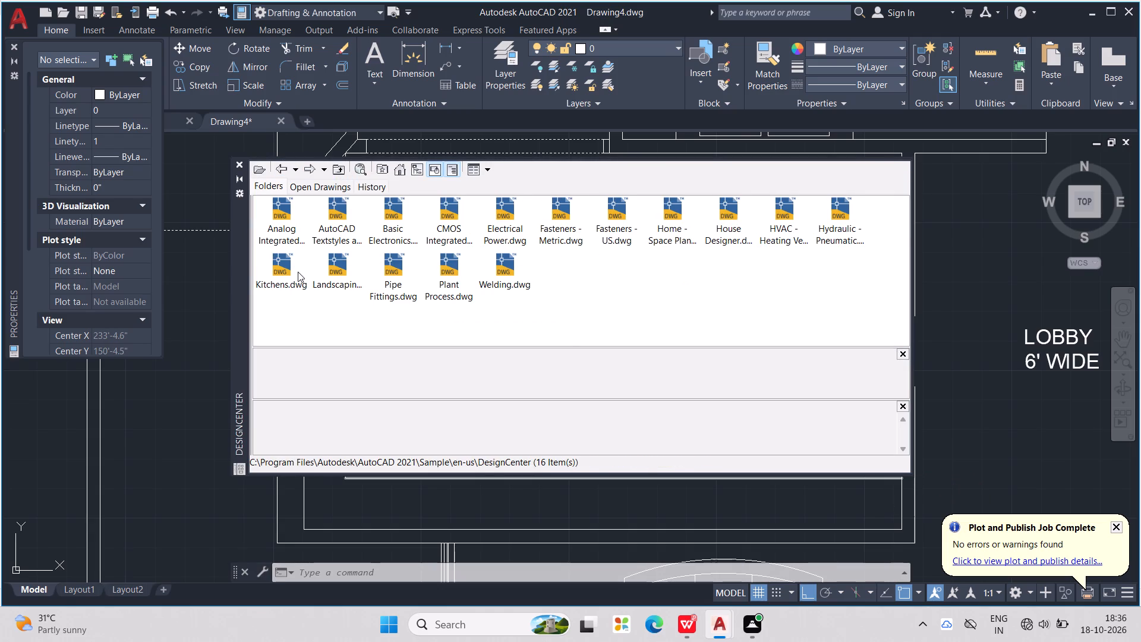
{"action": "triple_click", "coordinate": [292, 272]}
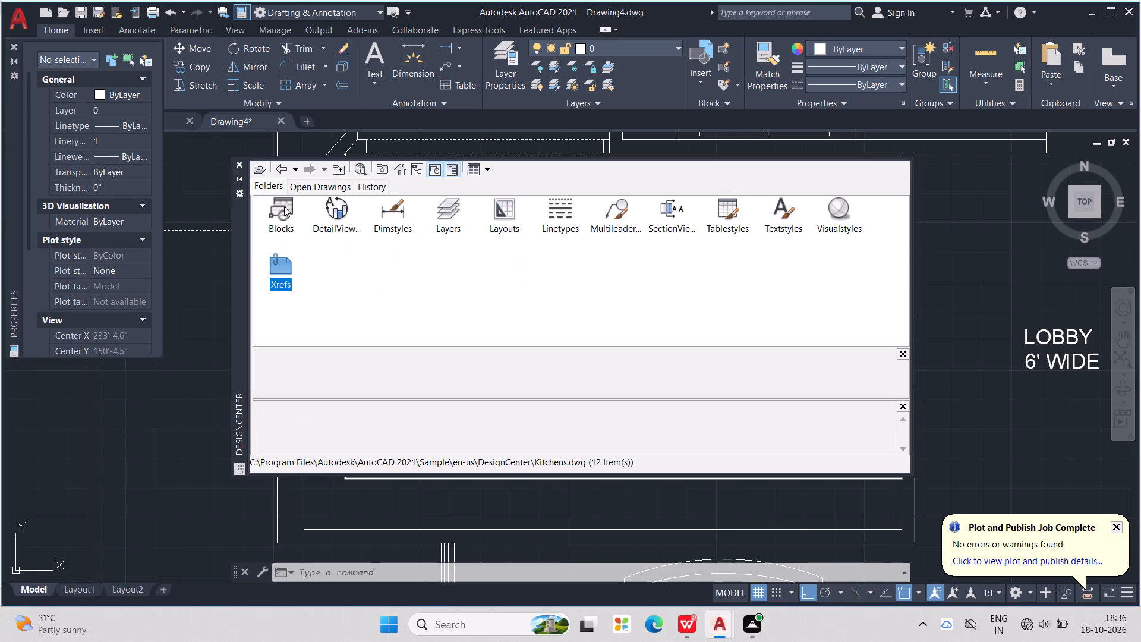
{"action": "triple_click", "coordinate": [286, 209]}
{"action": "double_click", "coordinate": [399, 260]}
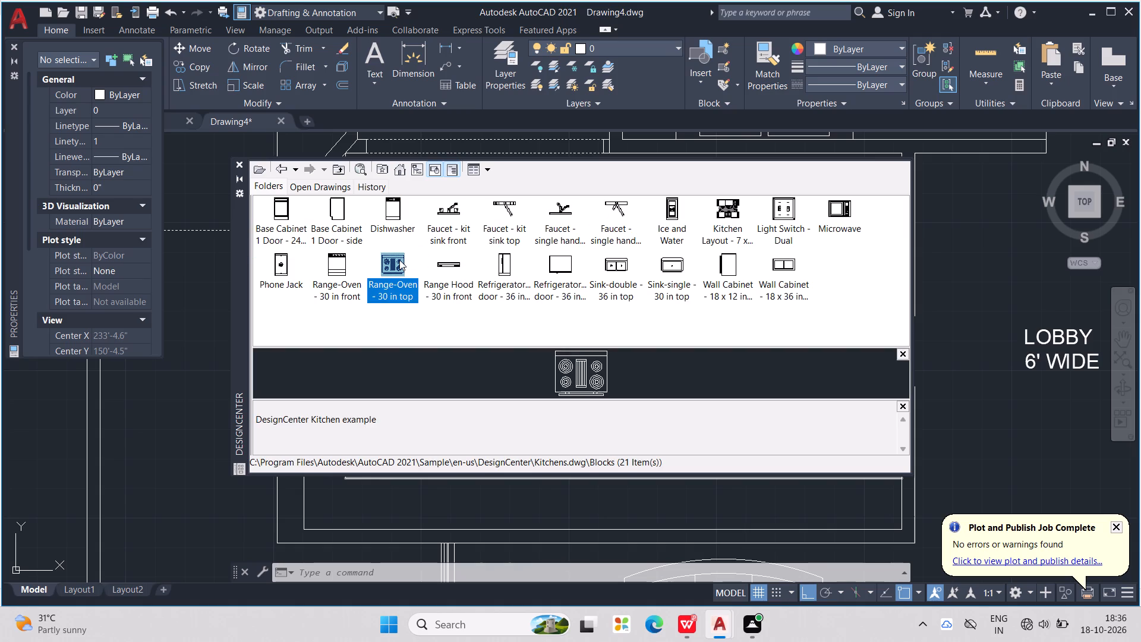
{"action": "left_click", "coordinate": [667, 410]}
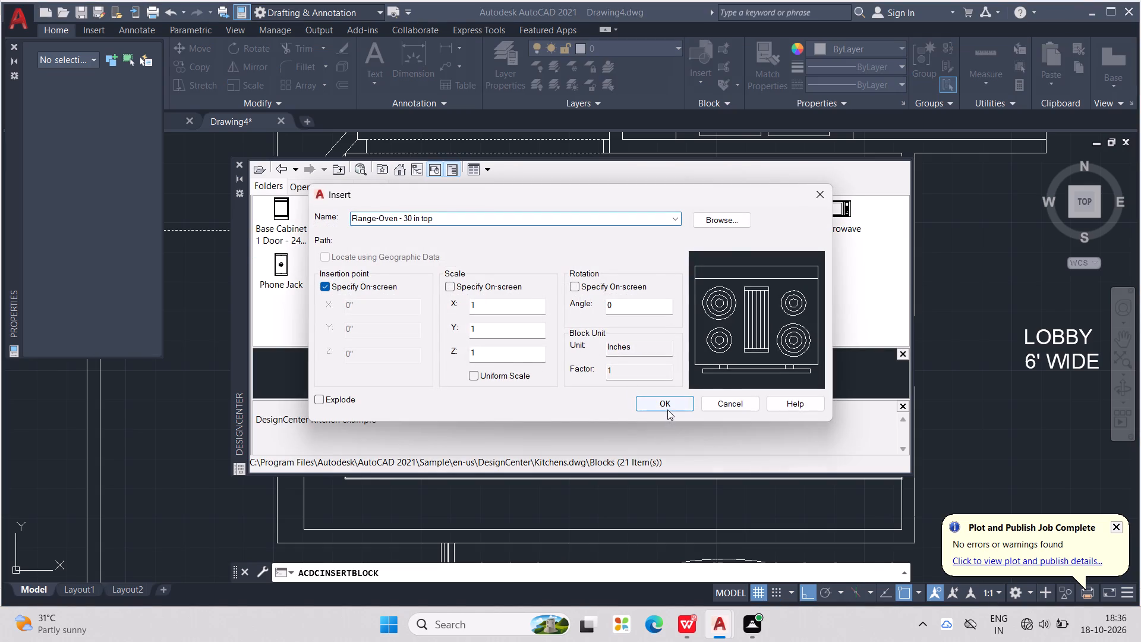
{"action": "left_click", "coordinate": [235, 165]}
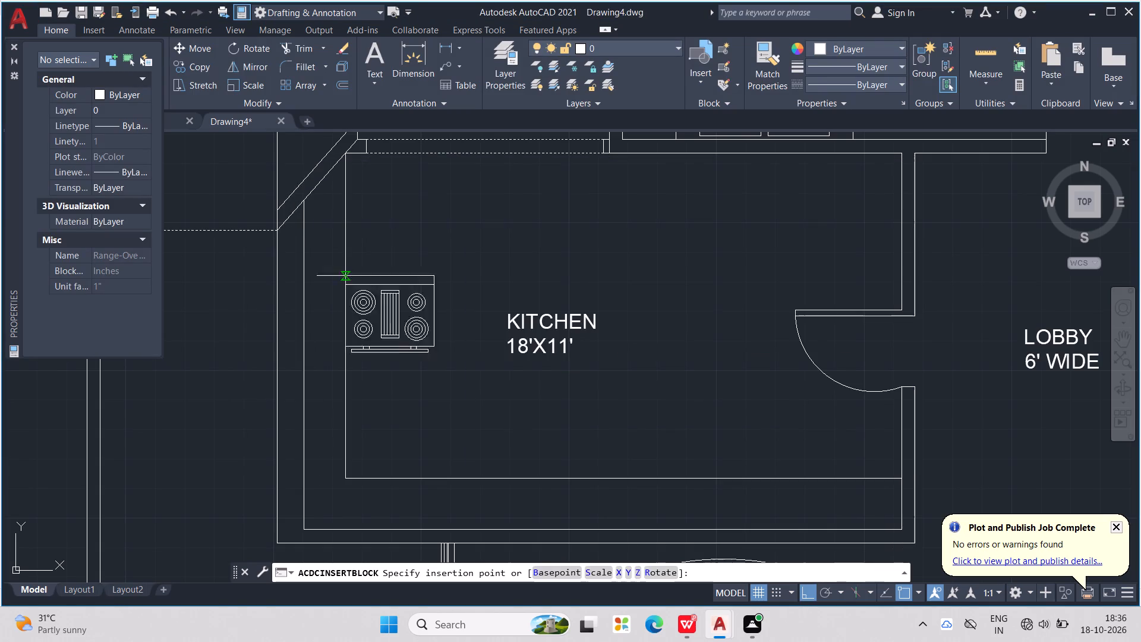
{"action": "scroll", "coordinate": [468, 347], "scroll_direction": "down", "scroll_amount": 1}
{"action": "middle_click_drag", "start_coordinate": [471, 344], "coordinate": [576, 336]}
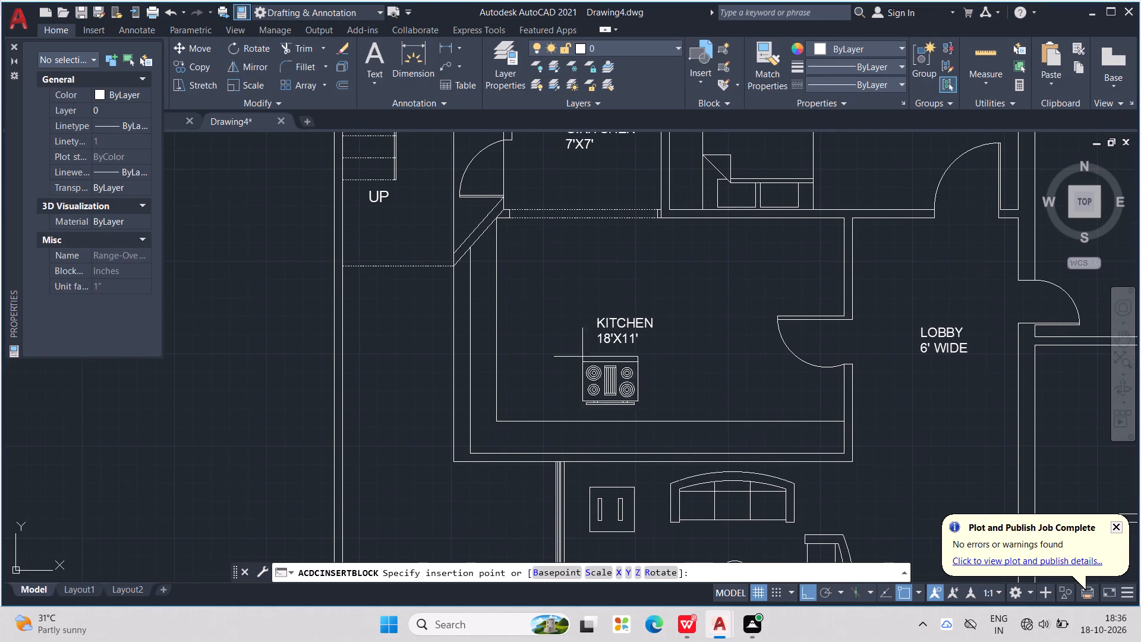
{"action": "left_click", "coordinate": [638, 348]}
{"action": "left_click", "coordinate": [645, 351]}
{"action": "double_click", "coordinate": [688, 353]}
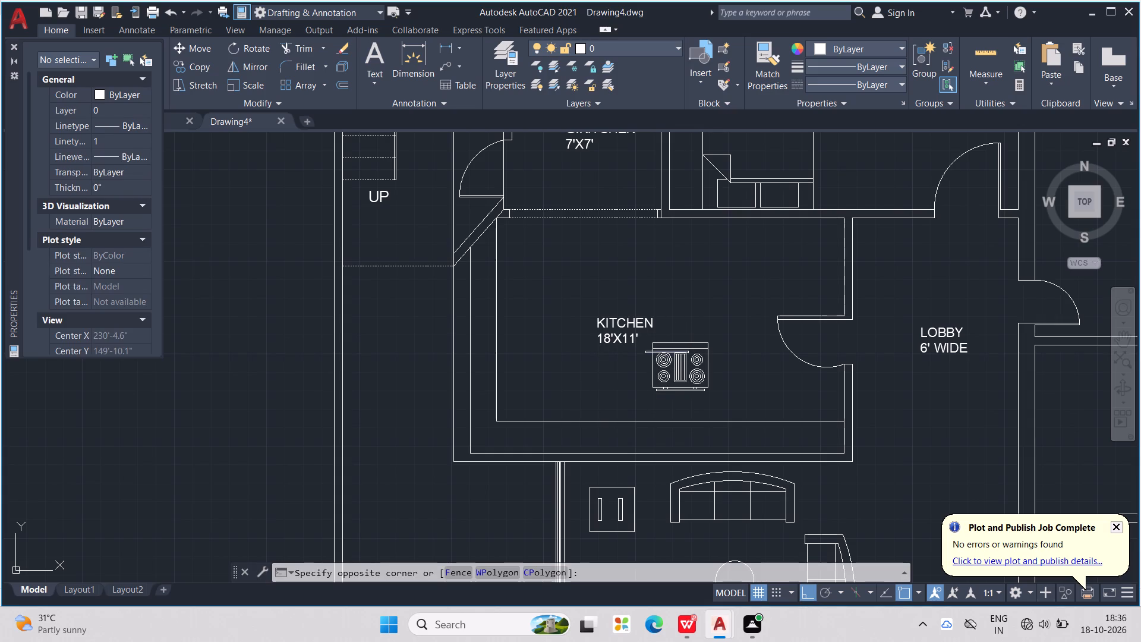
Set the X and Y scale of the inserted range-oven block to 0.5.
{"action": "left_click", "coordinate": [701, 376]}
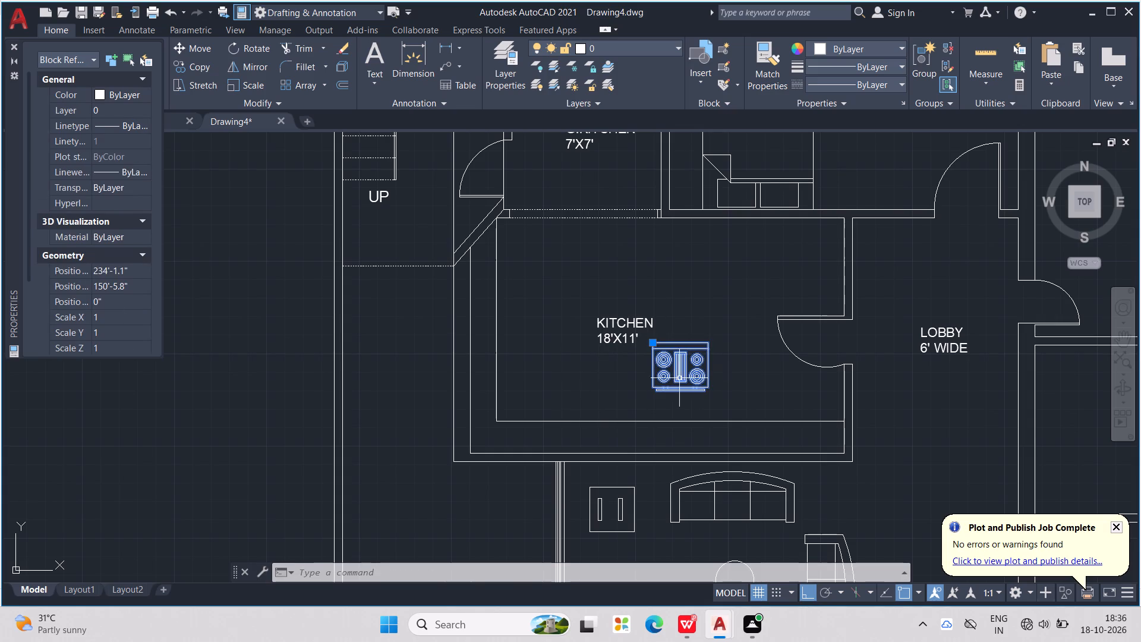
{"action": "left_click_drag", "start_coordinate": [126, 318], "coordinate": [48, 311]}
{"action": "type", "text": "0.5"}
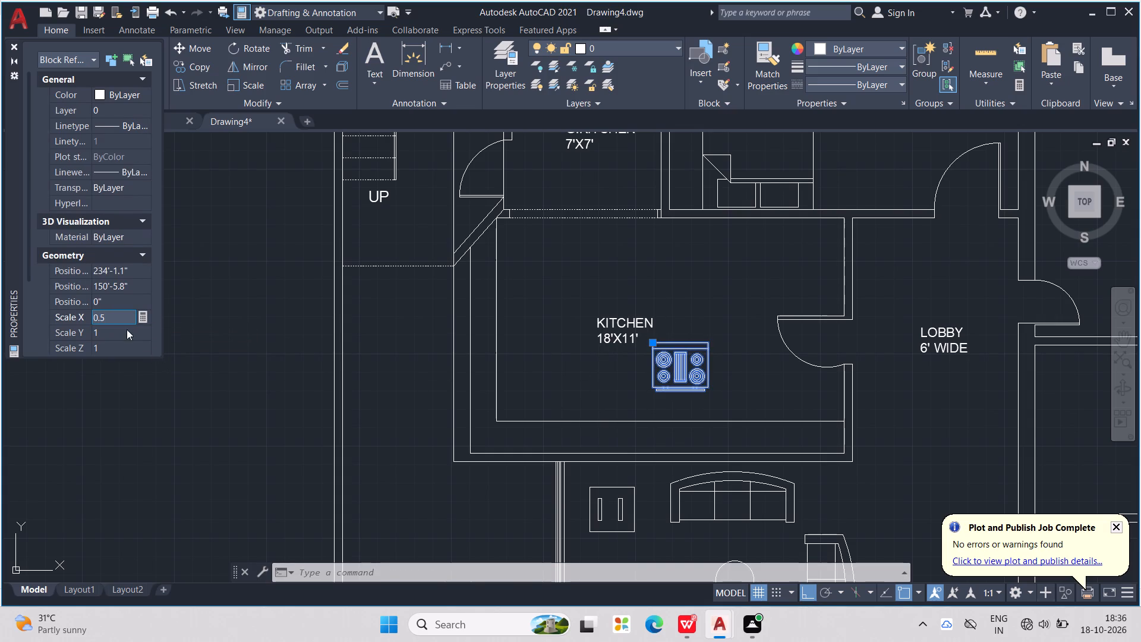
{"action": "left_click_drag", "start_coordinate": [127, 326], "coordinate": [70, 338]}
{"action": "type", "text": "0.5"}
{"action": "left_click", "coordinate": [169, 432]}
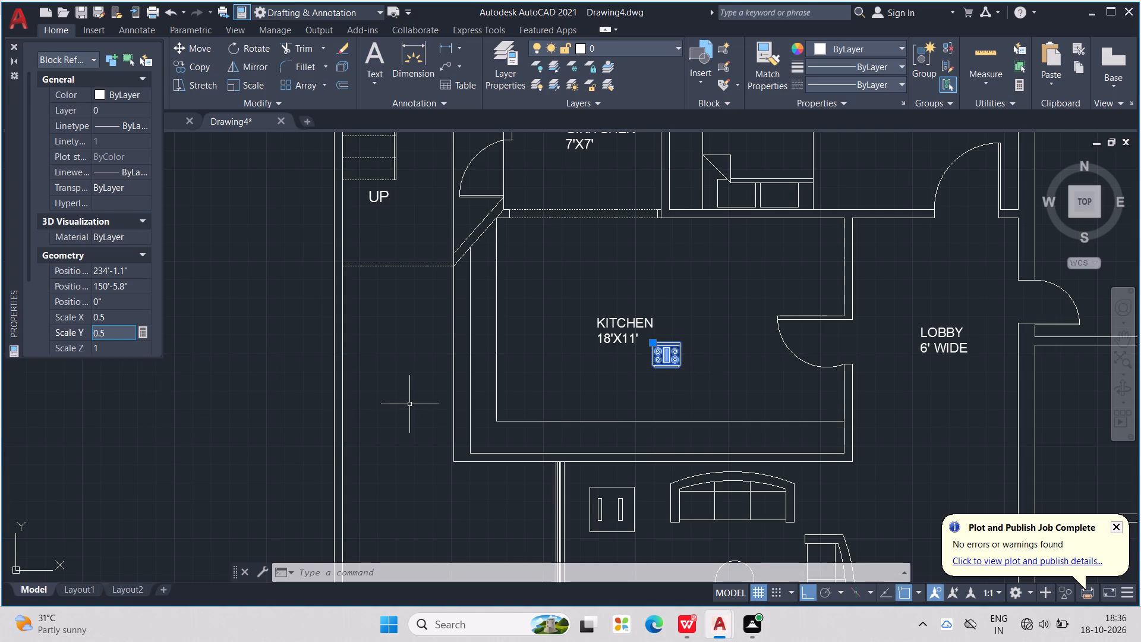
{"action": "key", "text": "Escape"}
Copy the range-oven block and paste the duplicate onto the KITCHEN's lower counter strip, between the counter line and the wall.
{"action": "left_click_drag", "start_coordinate": [683, 331], "coordinate": [720, 382]}
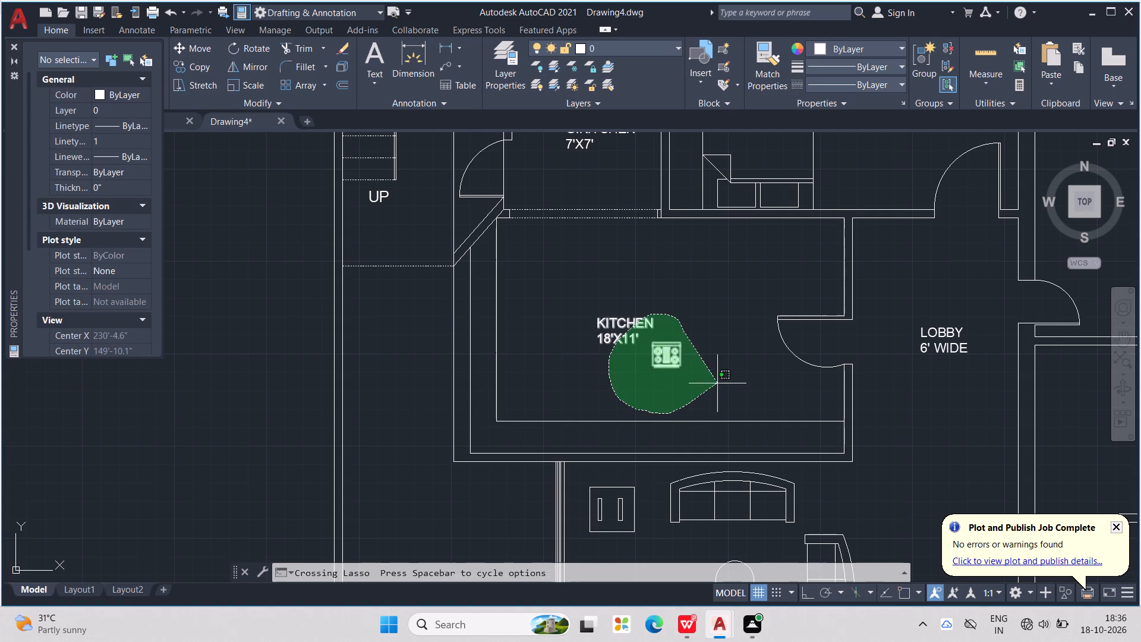
{"action": "left_click_drag", "start_coordinate": [720, 382], "coordinate": [728, 379]}
{"action": "key", "text": "Escape"}
{"action": "left_click", "coordinate": [661, 363]}
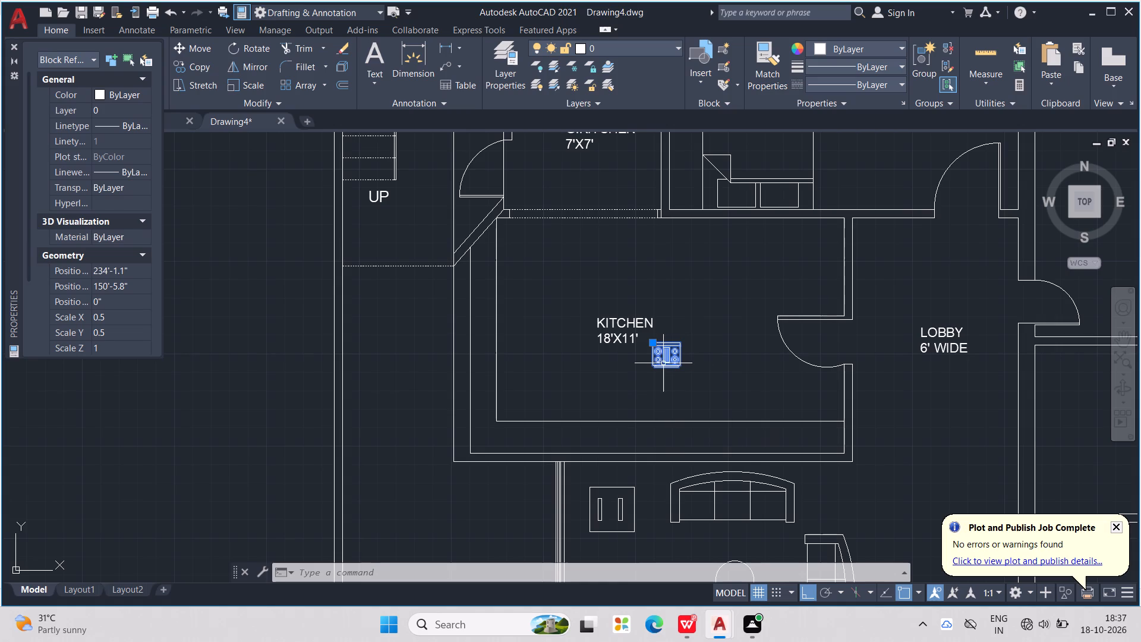
{"action": "key", "text": "ctrl+c"}
{"action": "key", "text": "ctrl+v"}
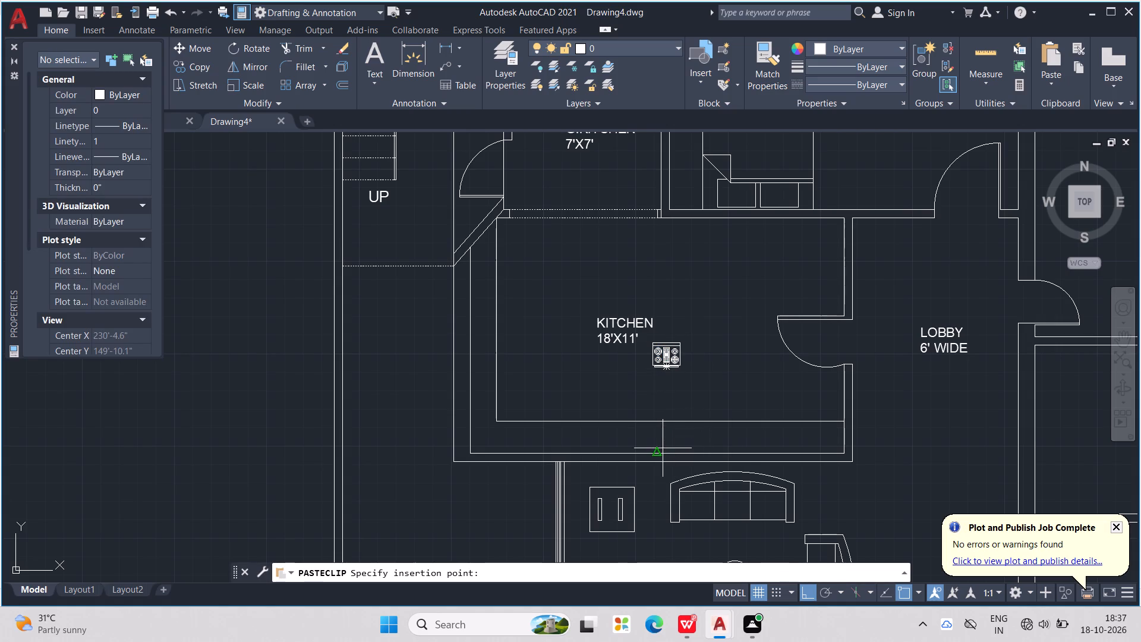
{"action": "scroll", "coordinate": [661, 441], "scroll_direction": "up", "scroll_amount": 1}
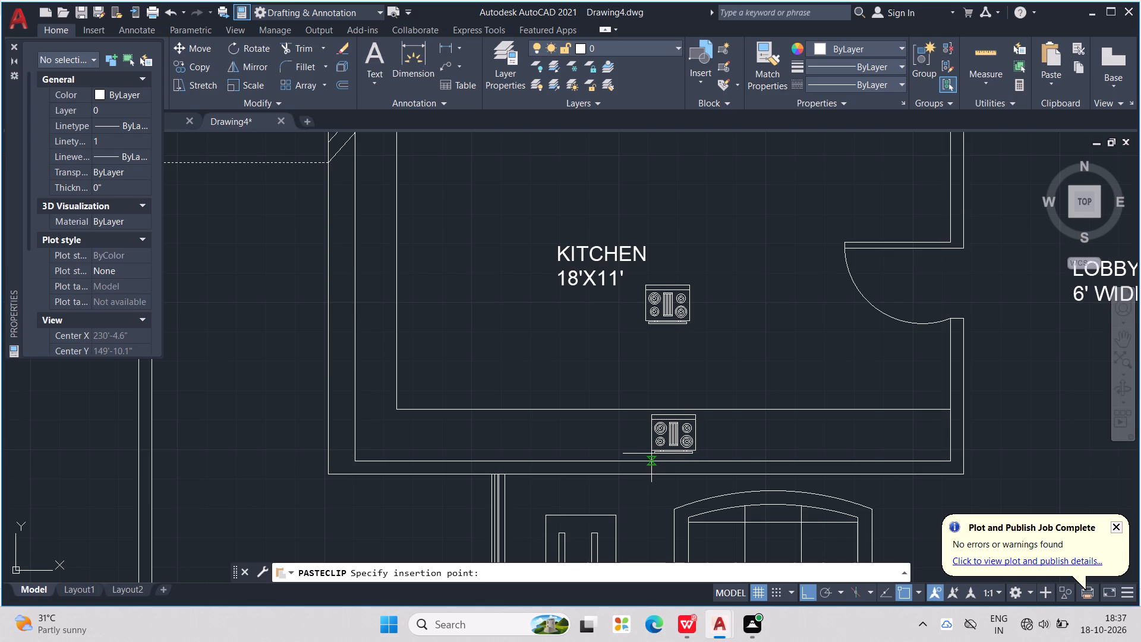
{"action": "left_click", "coordinate": [652, 453]}
{"action": "double_click", "coordinate": [666, 433]}
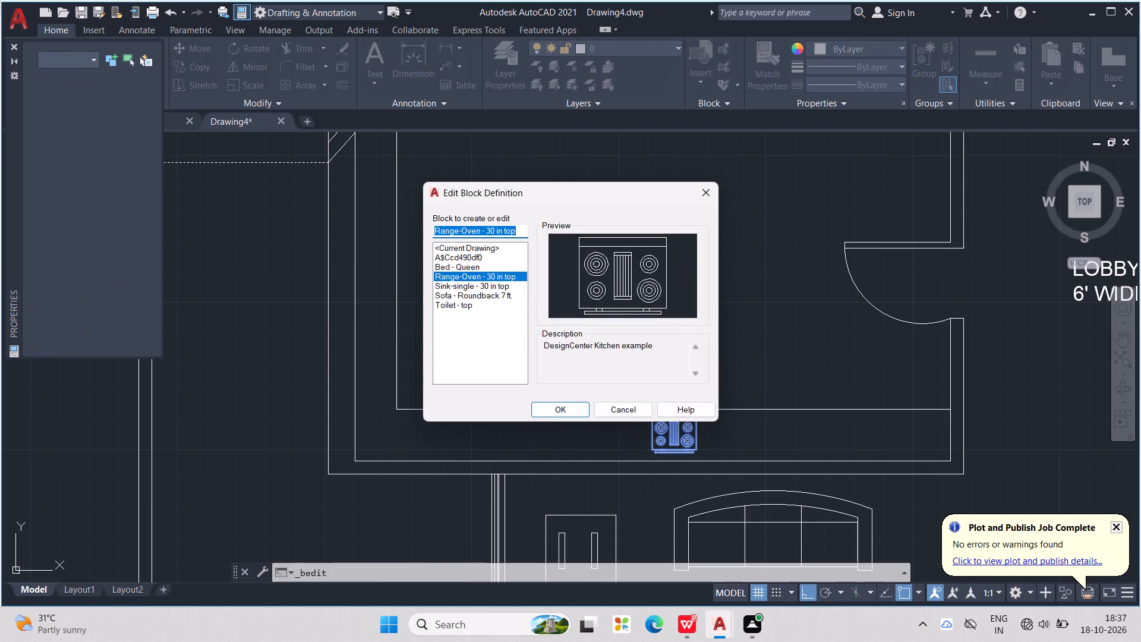
{"action": "left_click", "coordinate": [699, 187]}
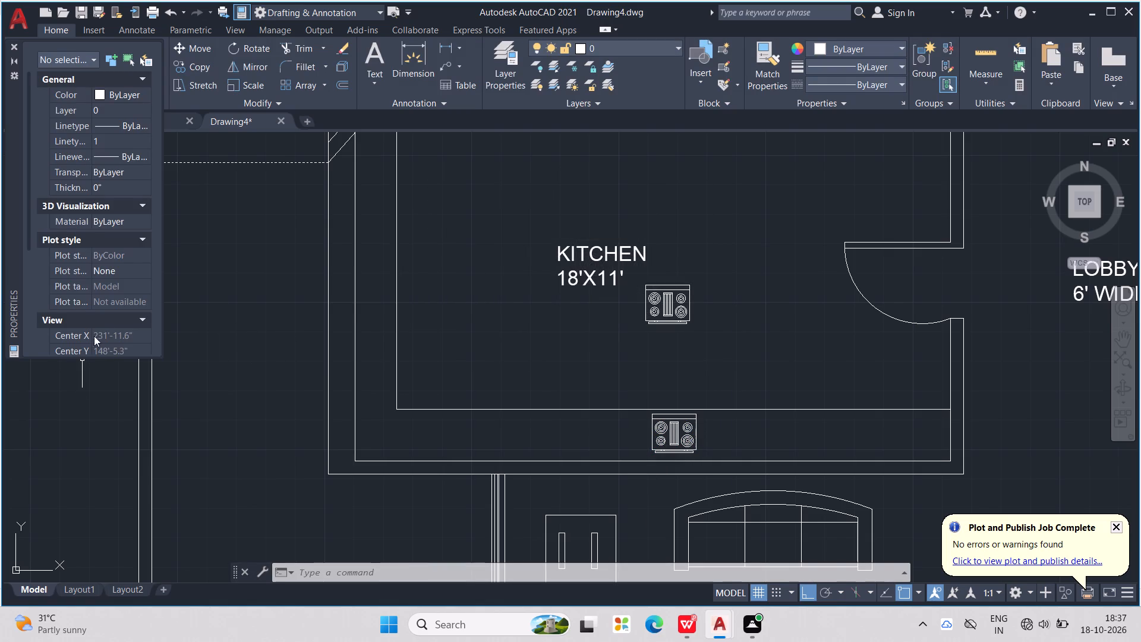
Set the X and Y scale of the range-oven on the lower counter to 0.6.
{"action": "scroll", "coordinate": [104, 319], "scroll_direction": "down", "scroll_amount": 3}
{"action": "scroll", "coordinate": [106, 327], "scroll_direction": "up", "scroll_amount": 5}
{"action": "left_click", "coordinate": [662, 427]}
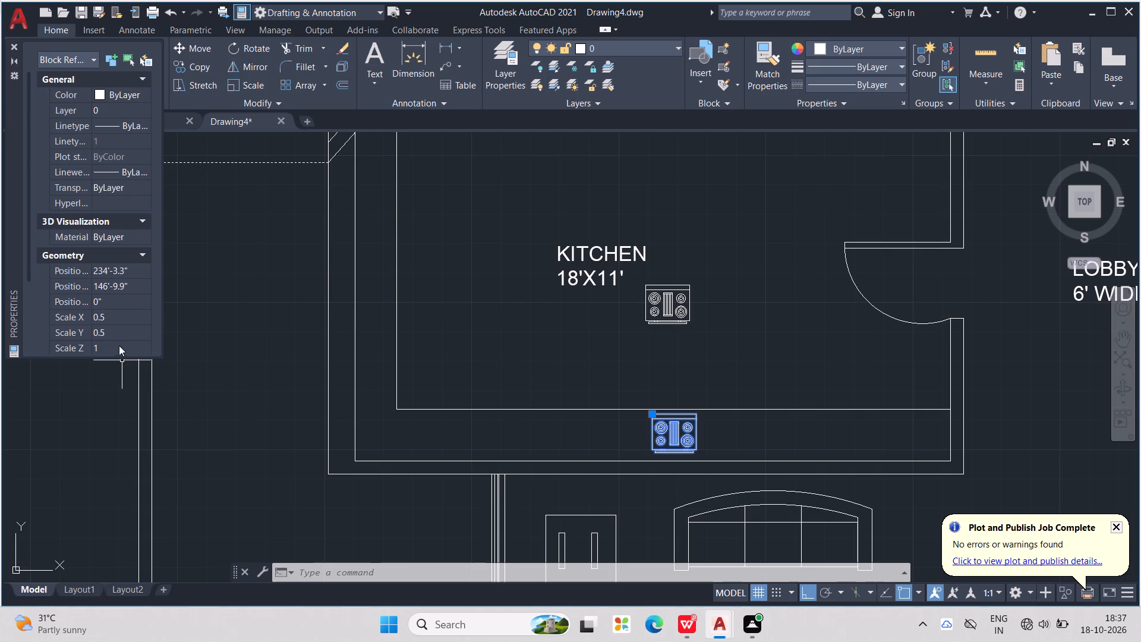
{"action": "left_click", "coordinate": [122, 316]}
{"action": "left_click_drag", "start_coordinate": [117, 316], "coordinate": [72, 317]}
{"action": "type", "text": "0.6"}
{"action": "left_click_drag", "start_coordinate": [120, 335], "coordinate": [107, 326]}
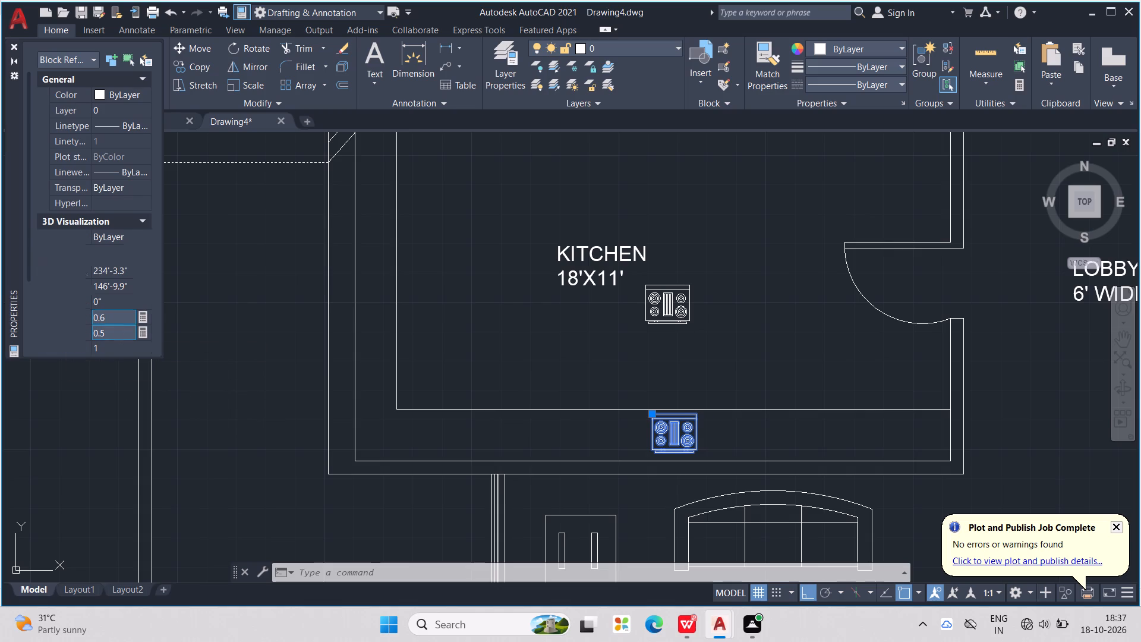
{"action": "left_click_drag", "start_coordinate": [107, 326], "coordinate": [46, 329]}
{"action": "type", "text": "0.6"}
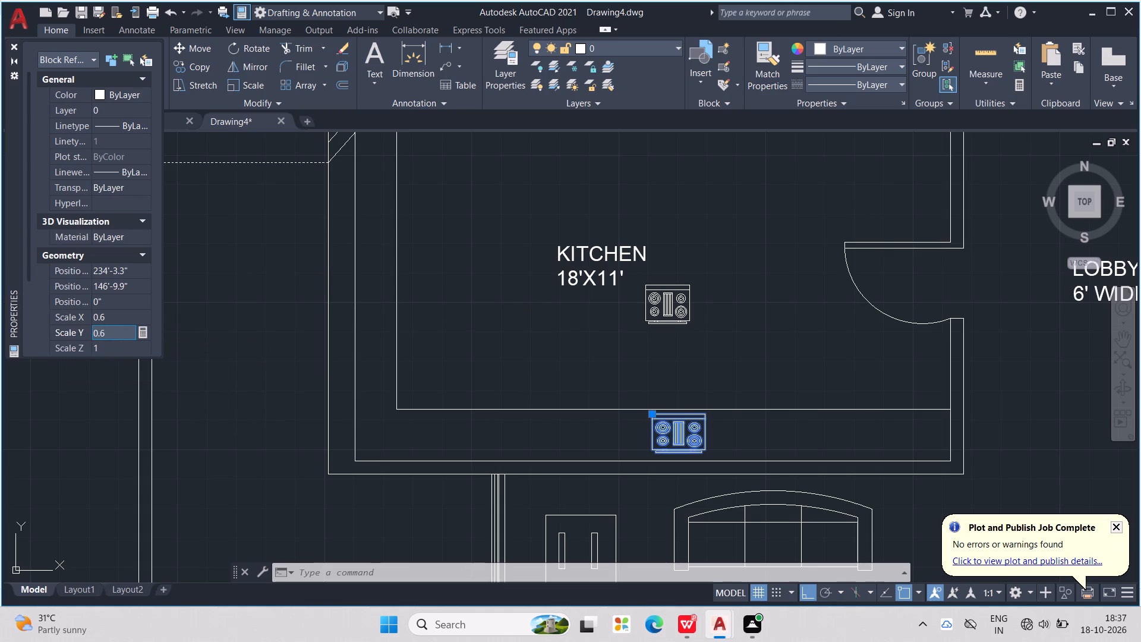
{"action": "left_click", "coordinate": [124, 311]}
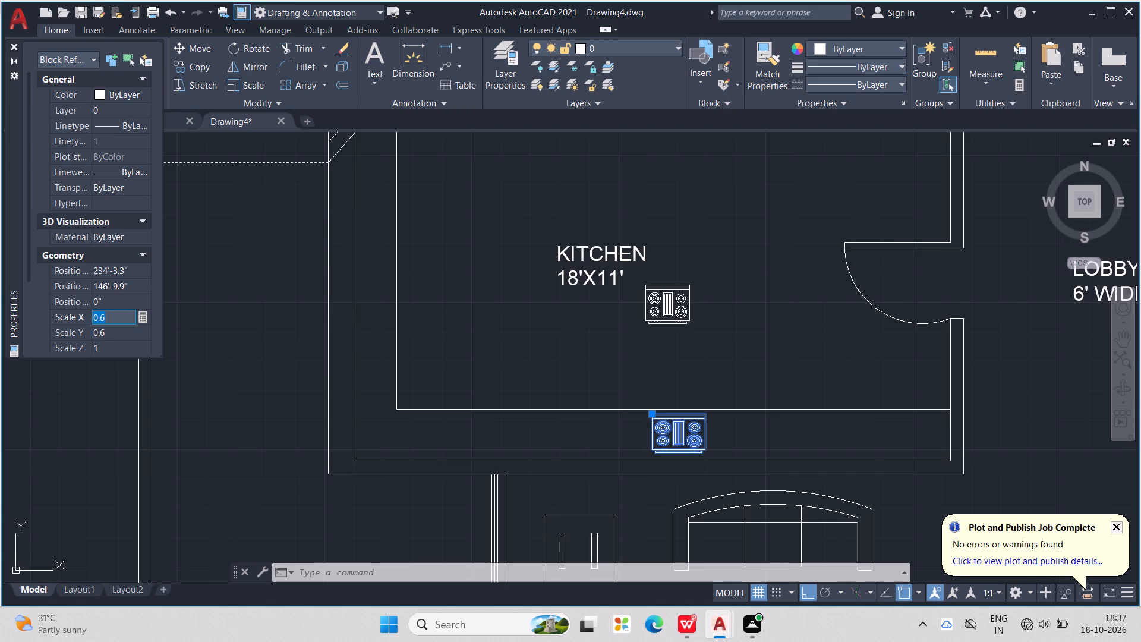
{"action": "key", "text": "Escape"}
{"action": "key", "text": "Escape"}
{"action": "key", "text": "Escape"}
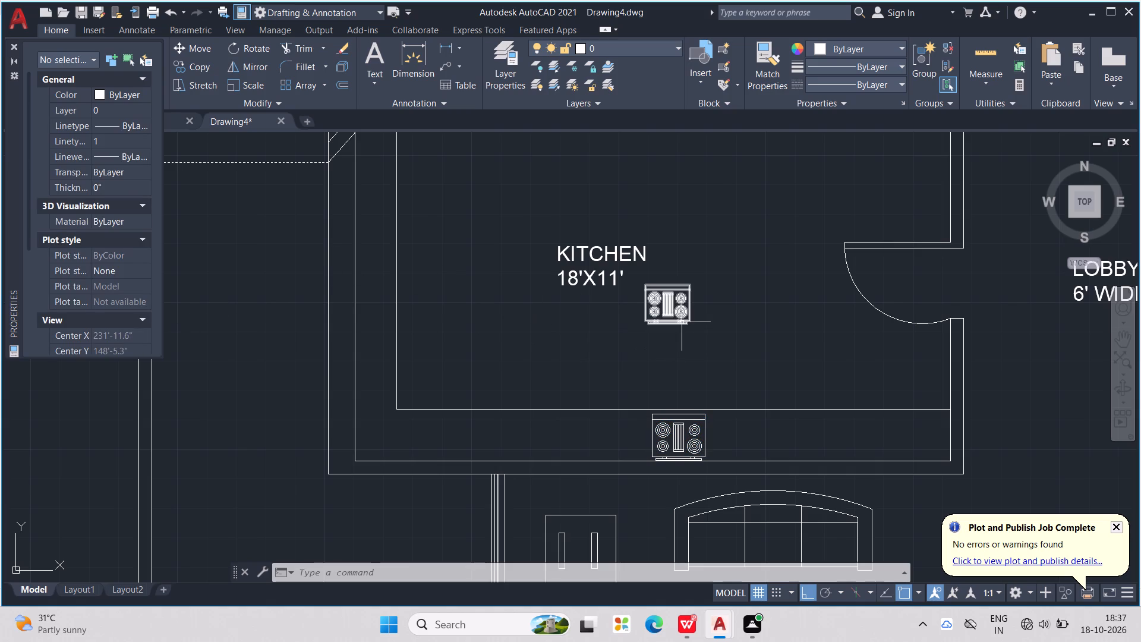
Delete the original range-oven block from the middle of the KITCHEN, beside the room label.
{"action": "left_click", "coordinate": [680, 321]}
{"action": "key", "text": "Delete"}
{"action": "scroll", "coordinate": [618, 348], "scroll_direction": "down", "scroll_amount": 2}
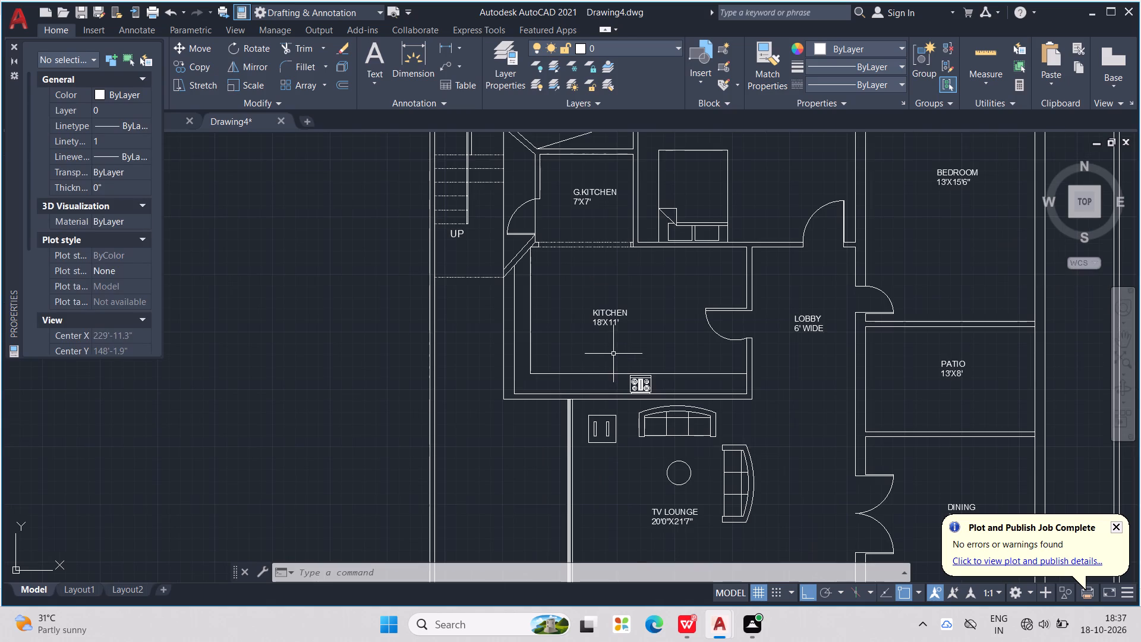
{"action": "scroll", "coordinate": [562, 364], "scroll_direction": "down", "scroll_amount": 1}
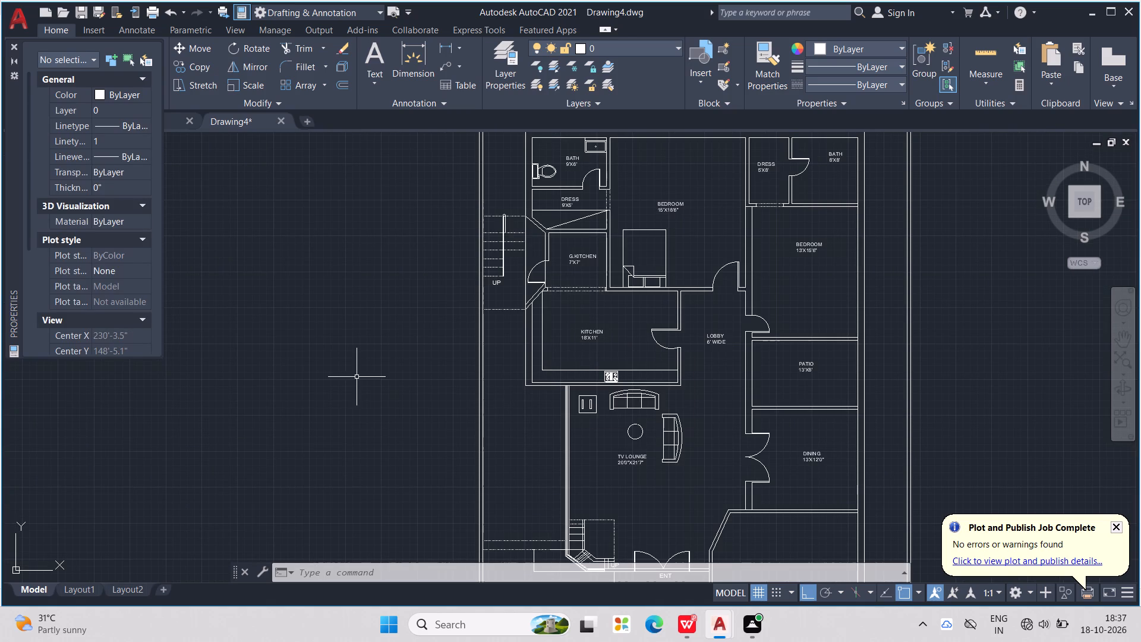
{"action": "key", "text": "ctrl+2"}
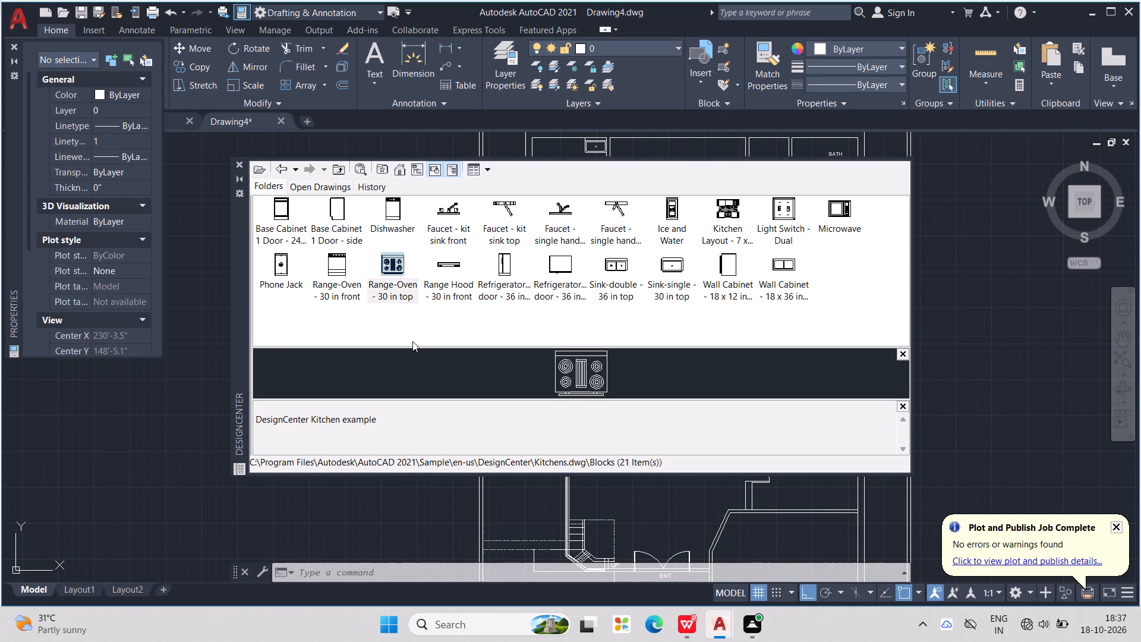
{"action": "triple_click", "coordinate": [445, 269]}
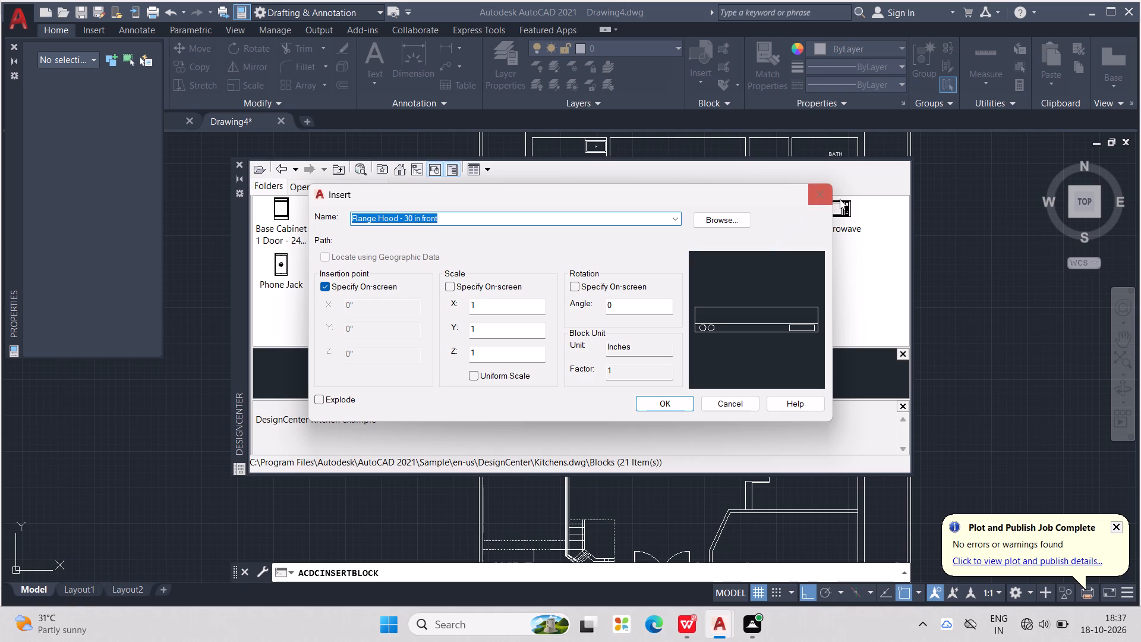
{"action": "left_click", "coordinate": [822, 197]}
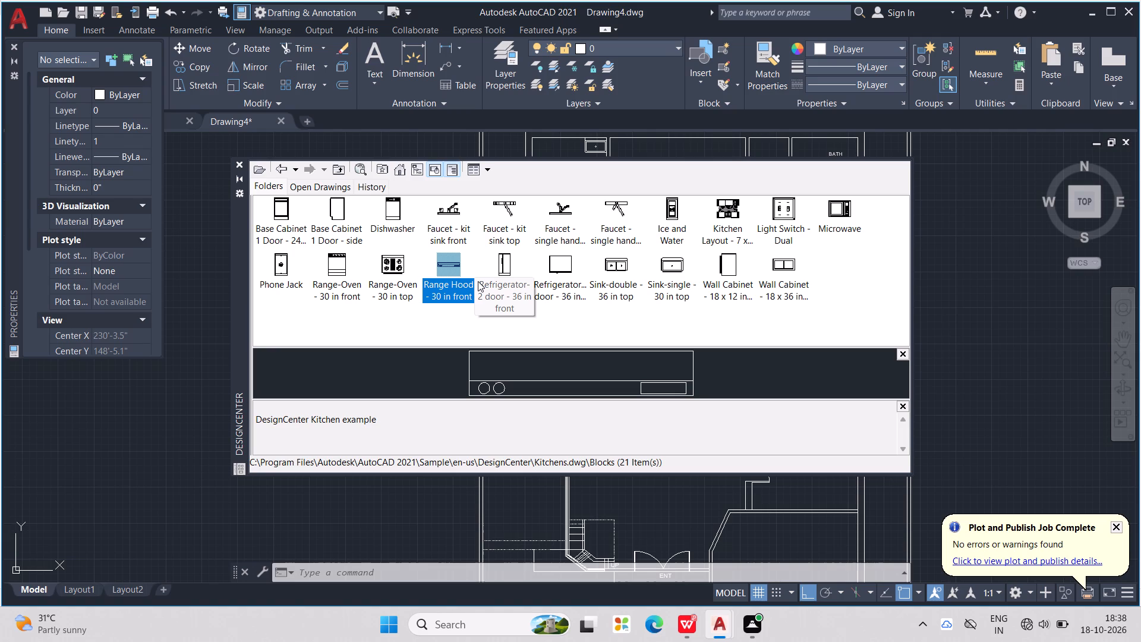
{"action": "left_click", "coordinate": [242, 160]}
Draw a narrow upright rectangle with lines inside the KITCHEN's left counter strip, about 11" wide, ending level with the lower counter's front line.
{"action": "scroll", "coordinate": [540, 321], "scroll_direction": "up", "scroll_amount": 2}
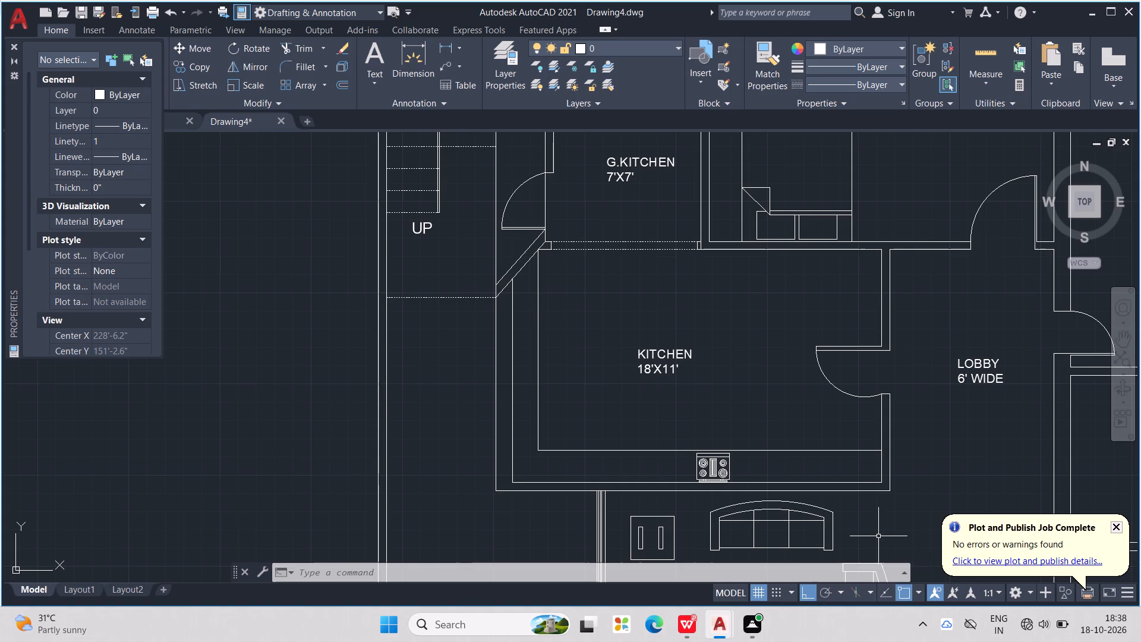
{"action": "key", "text": "l"}
{"action": "key", "text": "Return"}
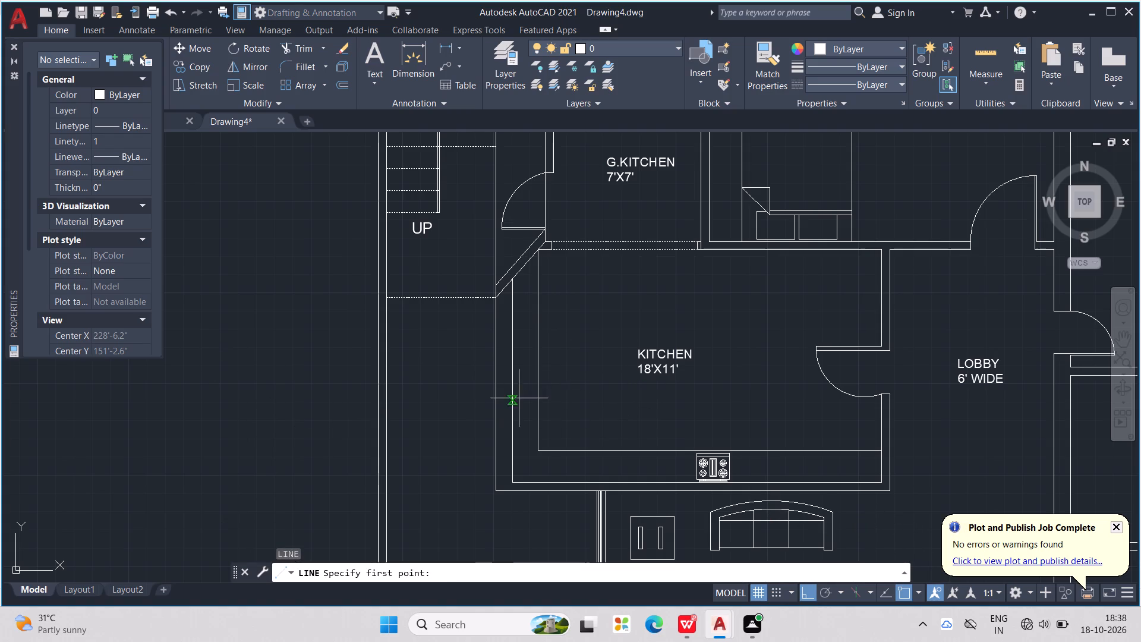
{"action": "scroll", "coordinate": [514, 360], "scroll_direction": "up", "scroll_amount": 2}
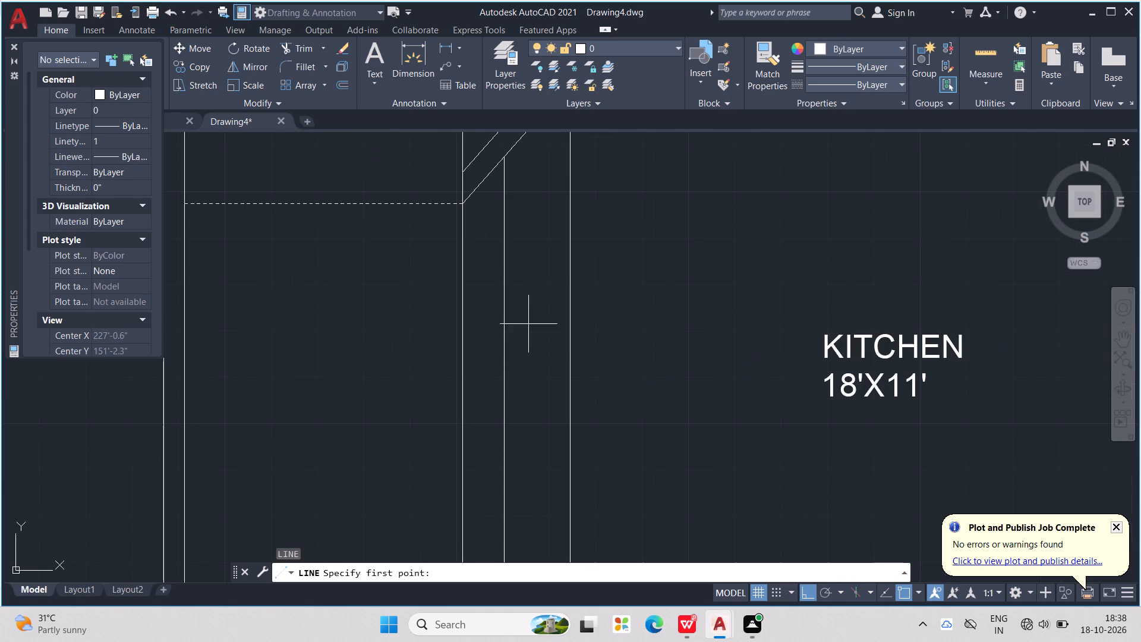
{"action": "scroll", "coordinate": [534, 314], "scroll_direction": "up", "scroll_amount": 1}
{"action": "left_click", "coordinate": [580, 315]}
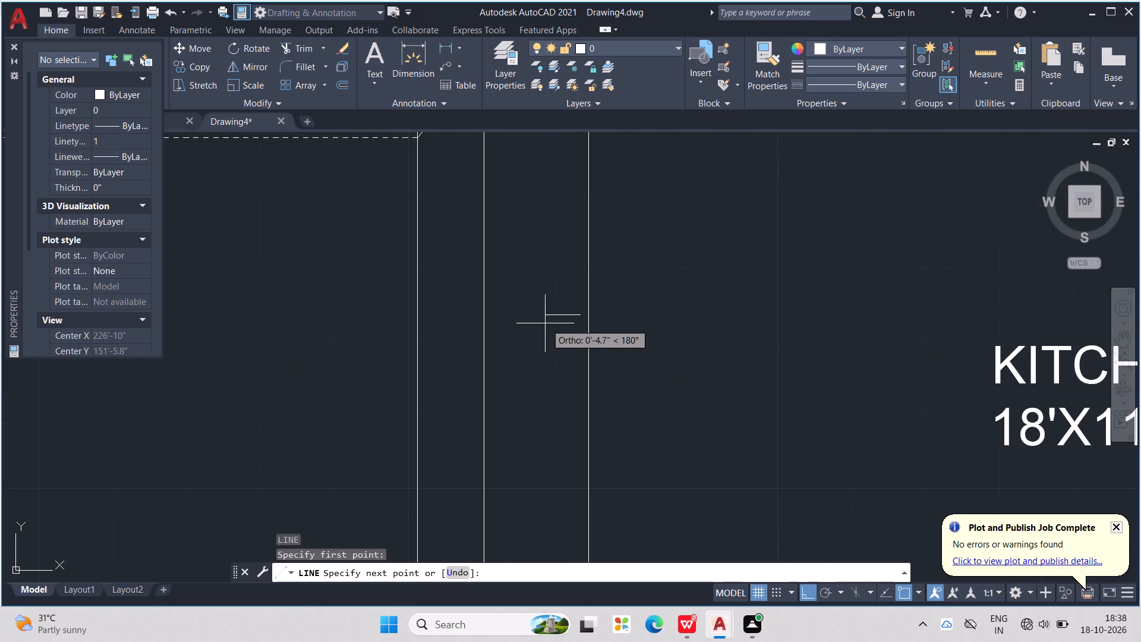
{"action": "left_click", "coordinate": [490, 319]}
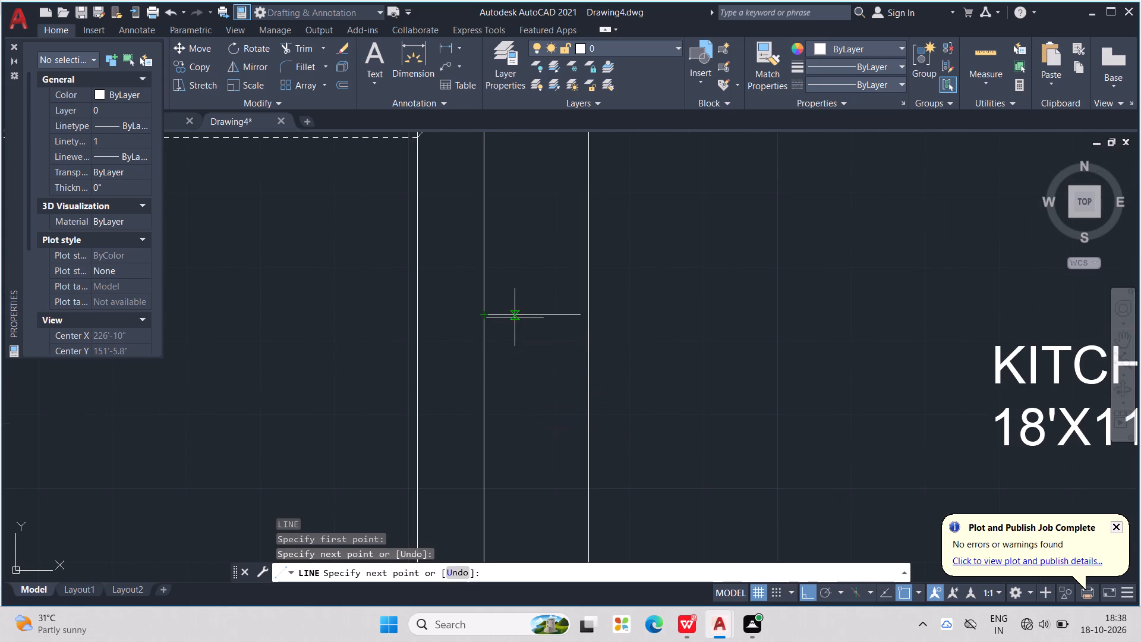
{"action": "key", "text": "ctrl+z"}
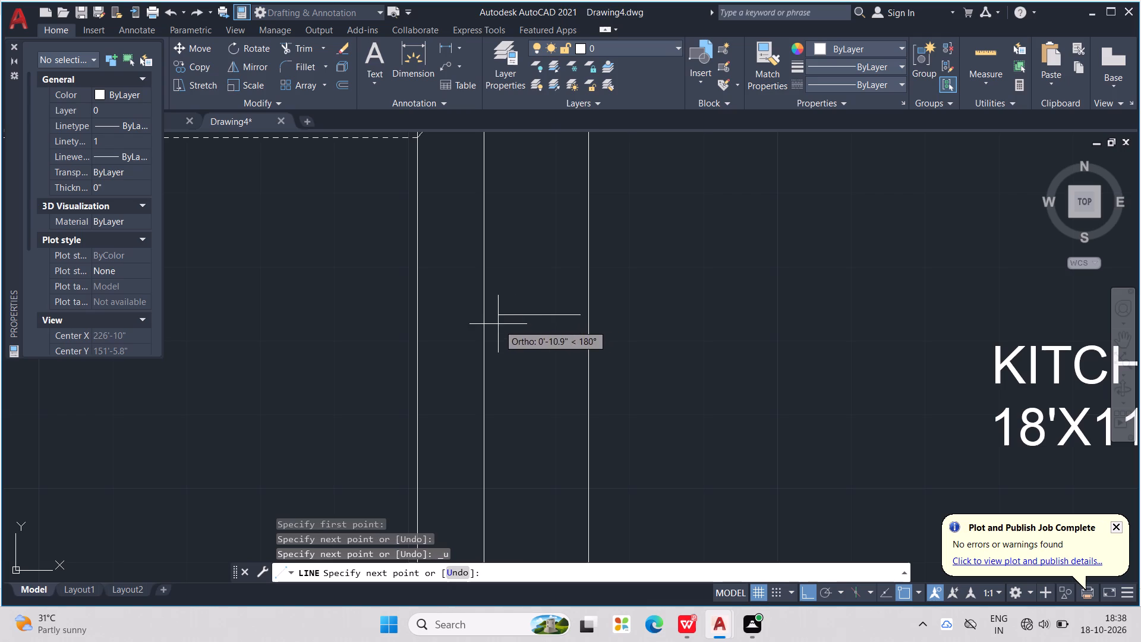
{"action": "left_click", "coordinate": [496, 322]}
{"action": "middle_click_drag", "start_coordinate": [532, 430], "coordinate": [512, 358]}
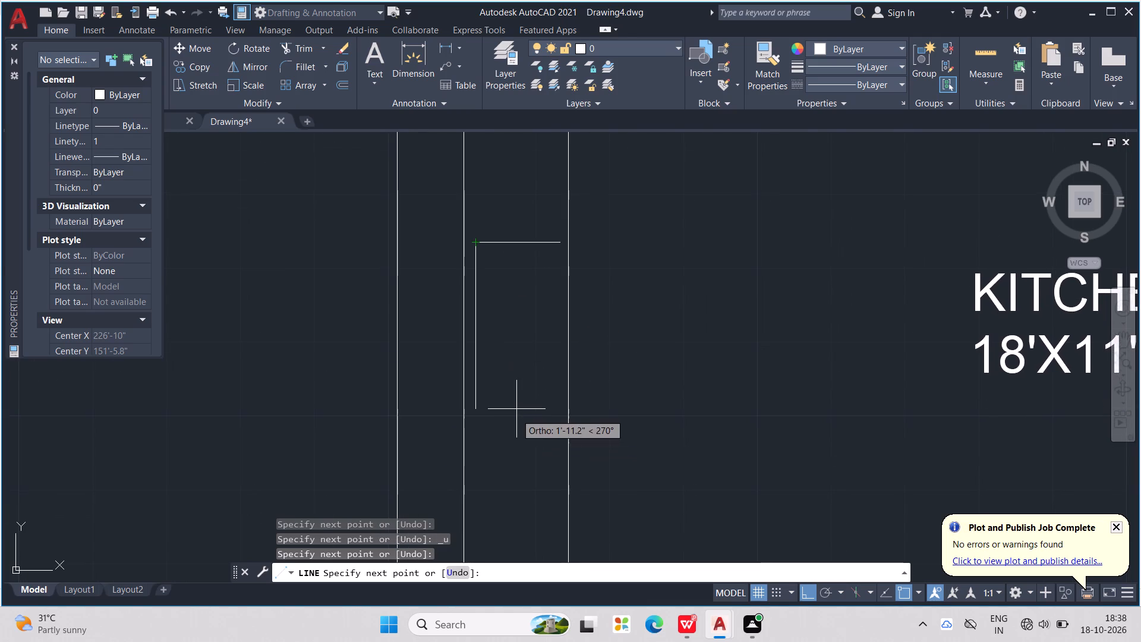
{"action": "scroll", "coordinate": [516, 407], "scroll_direction": "down", "scroll_amount": 2}
{"action": "middle_click_drag", "start_coordinate": [530, 430], "coordinate": [528, 387]}
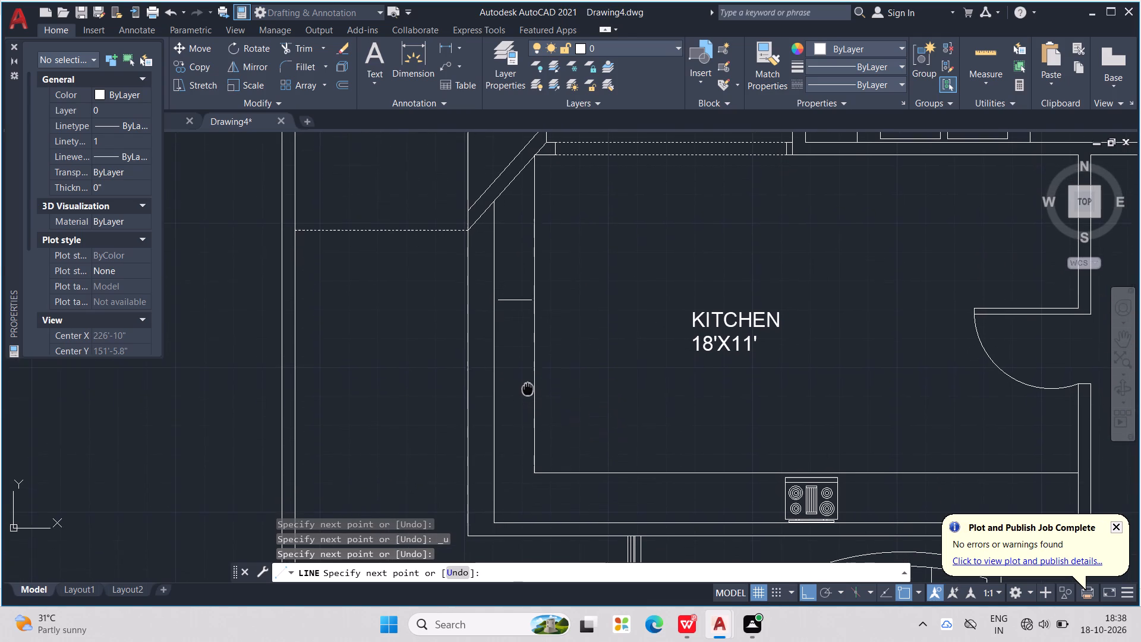
{"action": "middle_click_drag", "start_coordinate": [528, 387], "coordinate": [528, 386]}
{"action": "scroll", "coordinate": [512, 465], "scroll_direction": "up", "scroll_amount": 1}
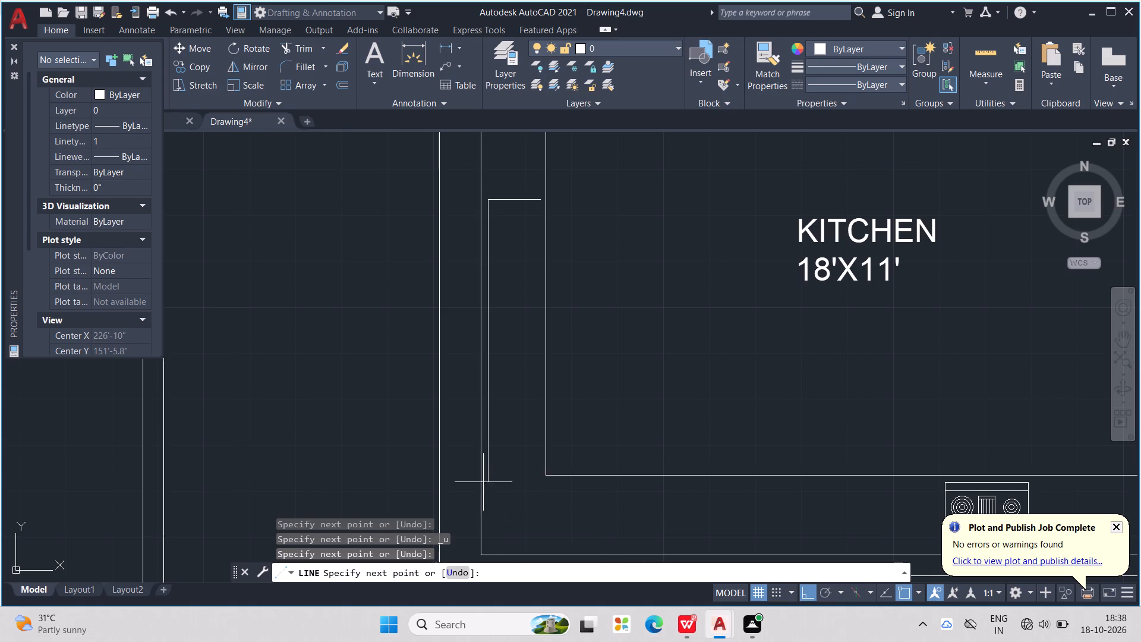
{"action": "left_click", "coordinate": [495, 479]}
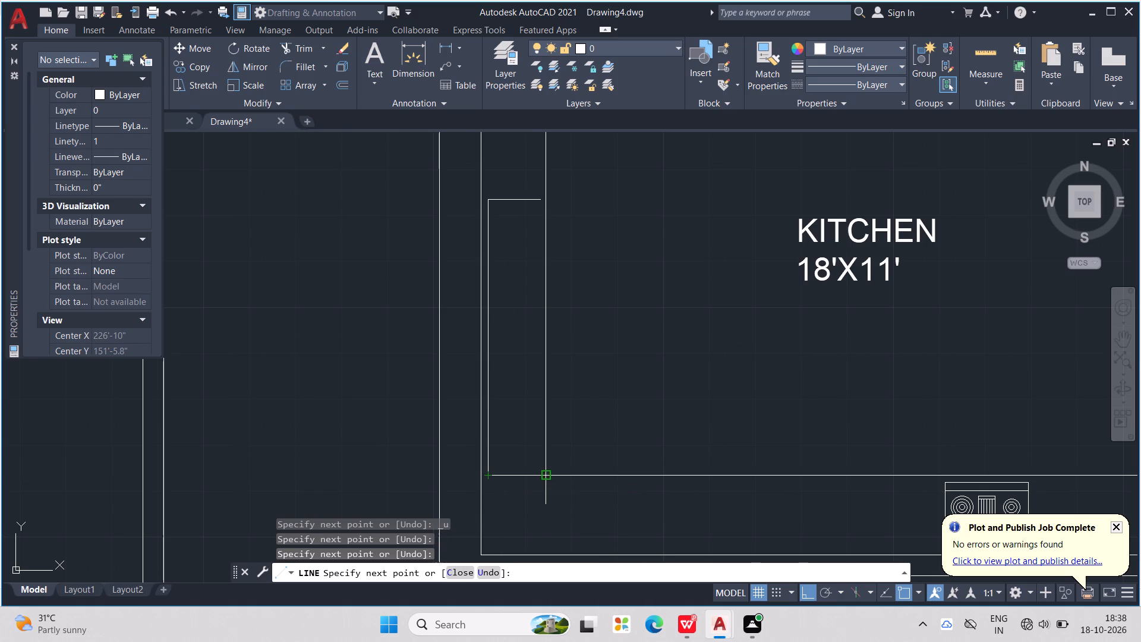
{"action": "left_click", "coordinate": [538, 473]}
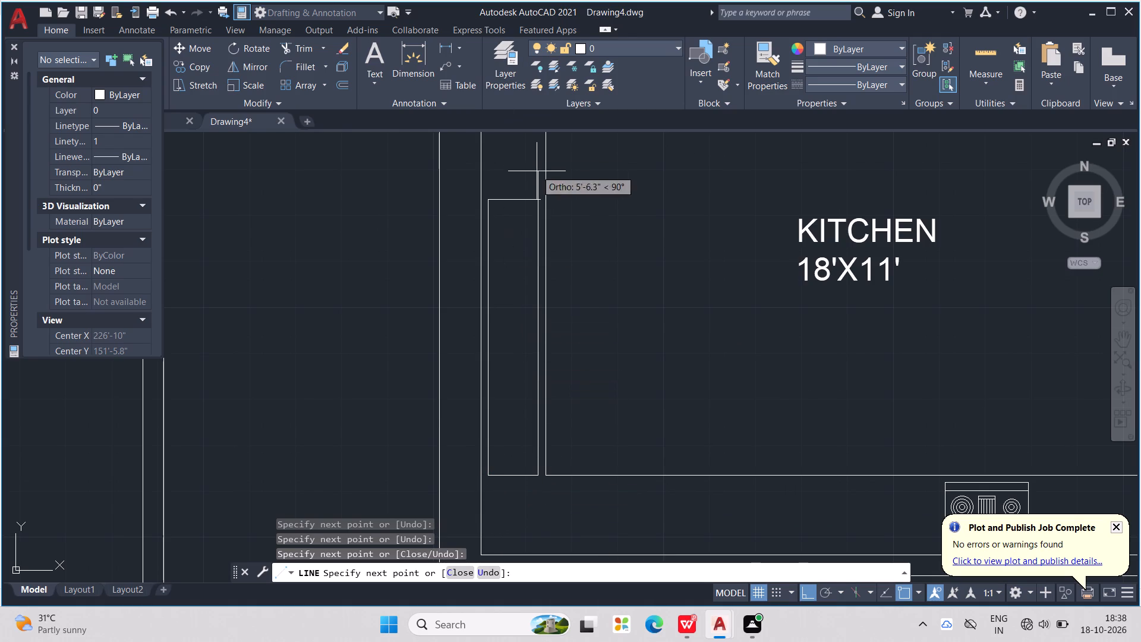
{"action": "scroll", "coordinate": [546, 185], "scroll_direction": "up", "scroll_amount": 2}
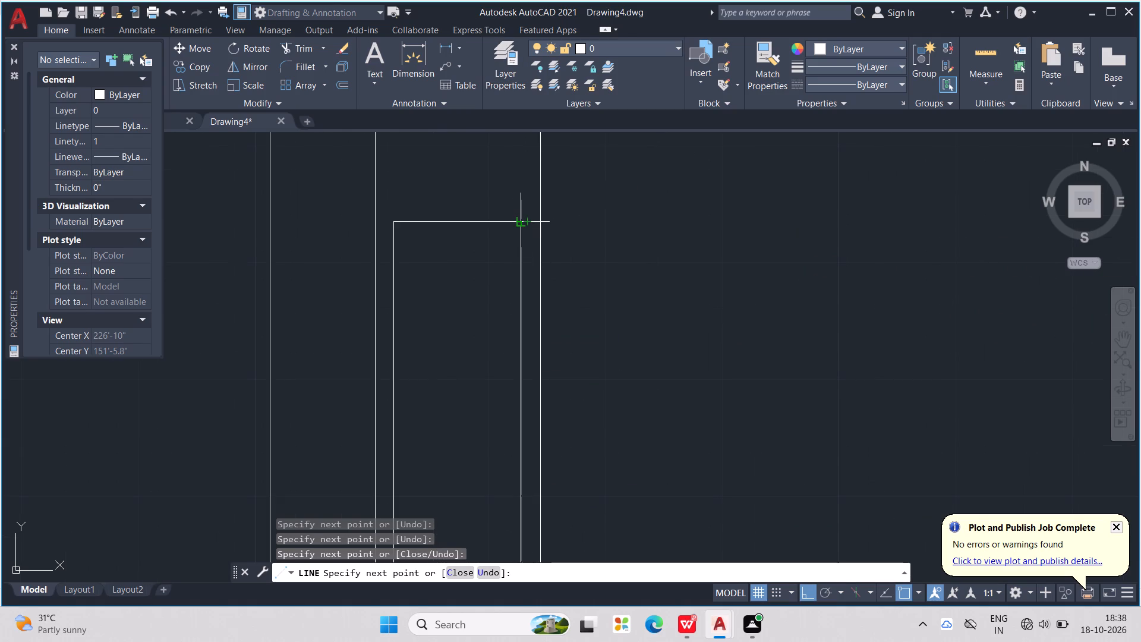
{"action": "left_click", "coordinate": [522, 221]}
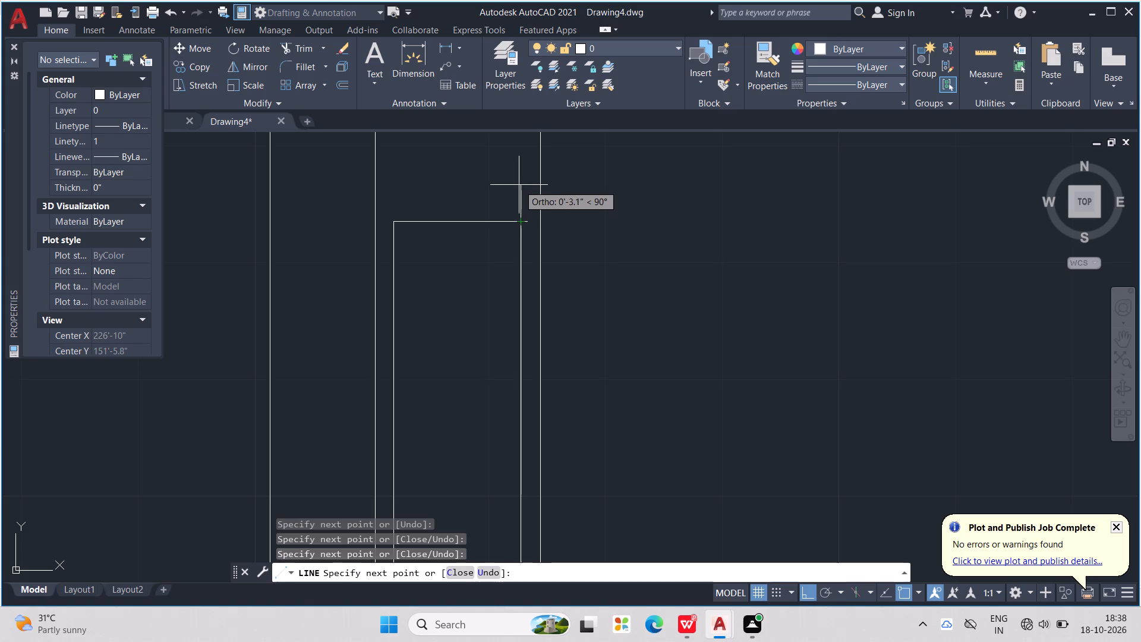
{"action": "scroll", "coordinate": [606, 298], "scroll_direction": "down", "scroll_amount": 2}
{"action": "key", "text": "Escape"}
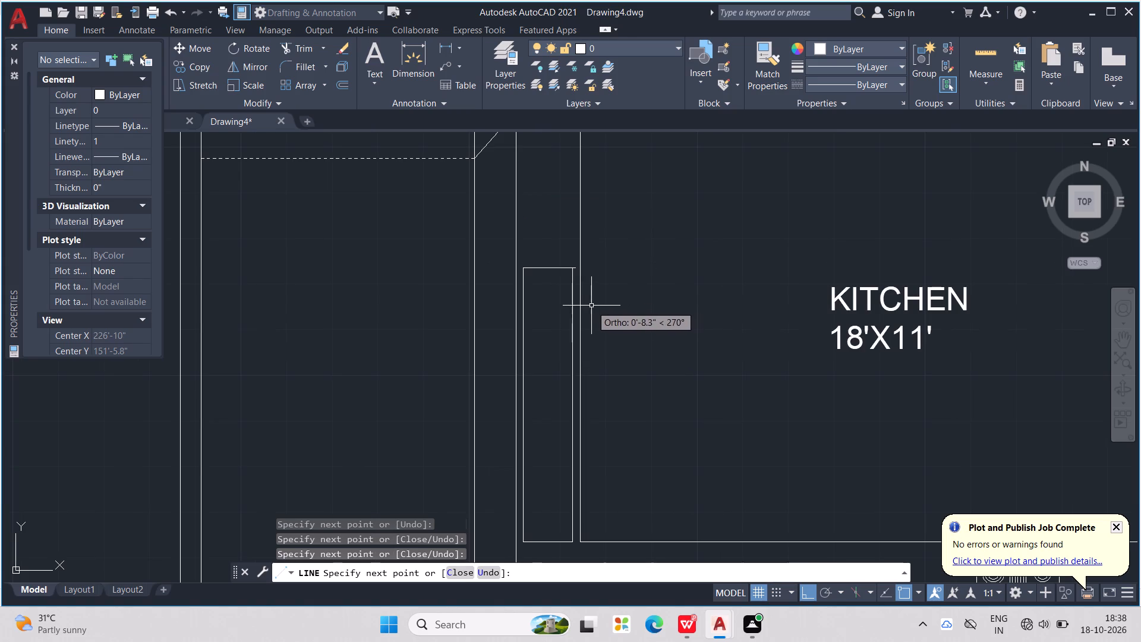
{"action": "key", "text": "Escape"}
{"action": "key", "text": "Escape"}
{"action": "key", "text": "Escape"}
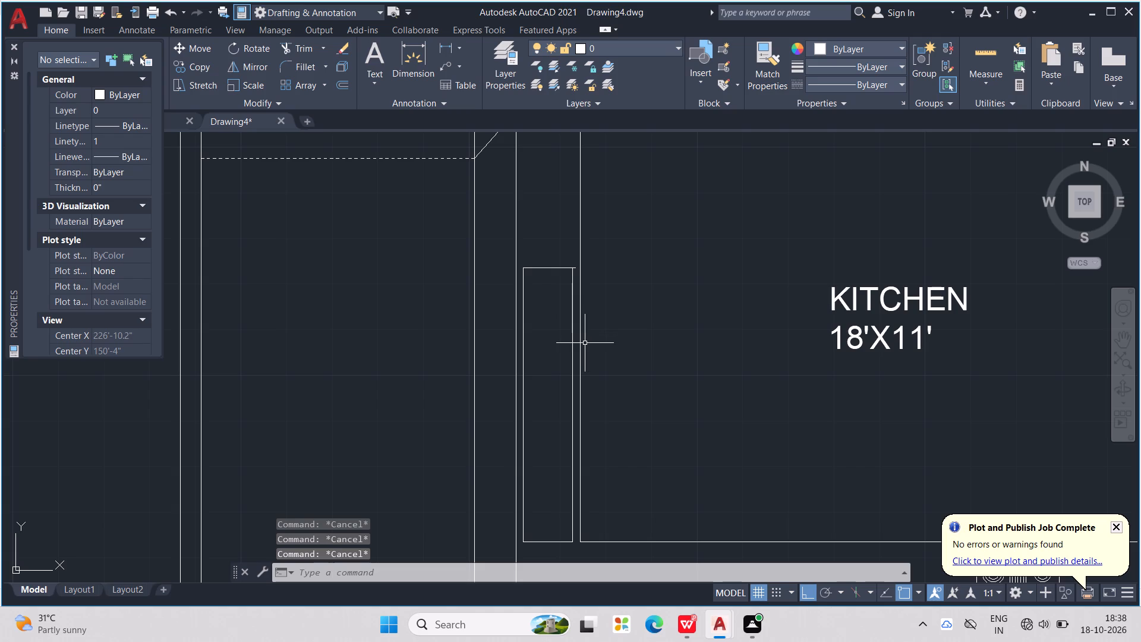
Draw a horizontal line across the narrow counter rectangle, from its right side to its left side, above mid-height.
{"action": "key", "text": "l"}
{"action": "key", "text": "Return"}
{"action": "scroll", "coordinate": [582, 369], "scroll_direction": "up", "scroll_amount": 1}
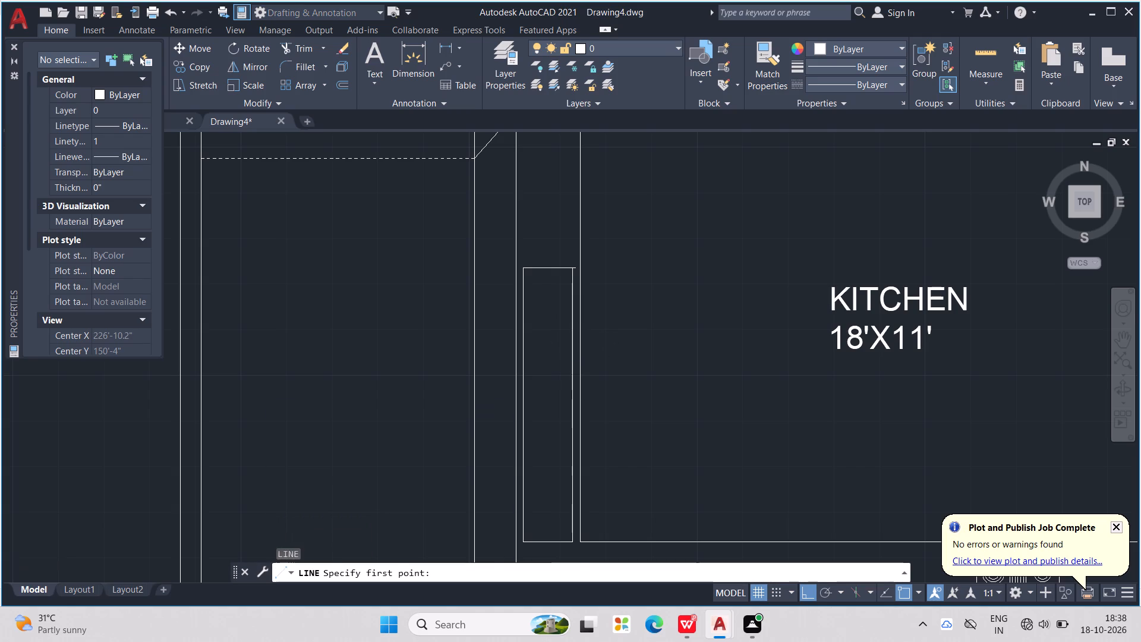
{"action": "middle_click_drag", "start_coordinate": [582, 369], "coordinate": [641, 342]}
{"action": "scroll", "coordinate": [642, 341], "scroll_direction": "down", "scroll_amount": 2}
{"action": "scroll", "coordinate": [642, 373], "scroll_direction": "up", "scroll_amount": 1}
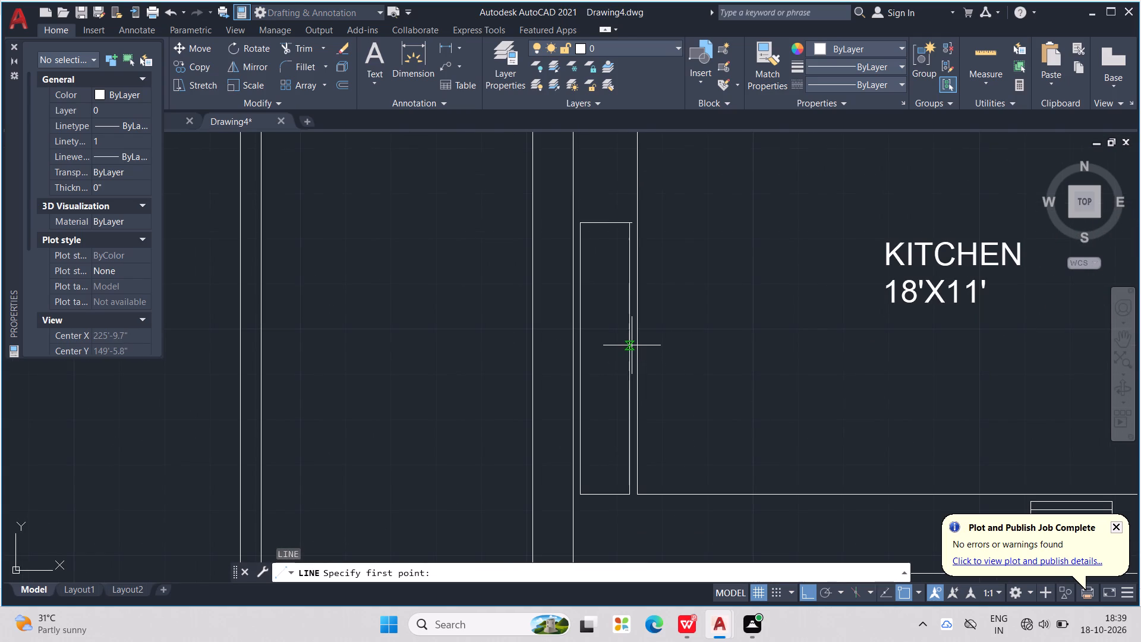
{"action": "left_click", "coordinate": [632, 326]}
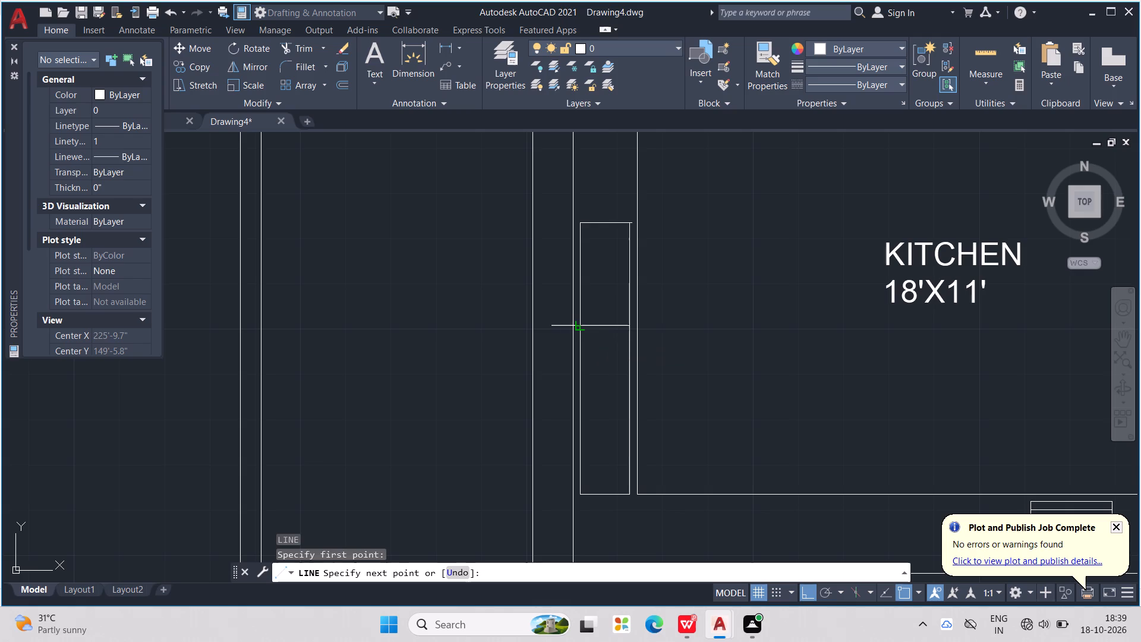
{"action": "left_click", "coordinate": [580, 323]}
{"action": "key", "text": "Escape"}
{"action": "key", "text": "Escape"}
{"action": "key", "text": "Escape"}
{"action": "key", "text": "Escape"}
{"action": "key", "text": "Escape"}
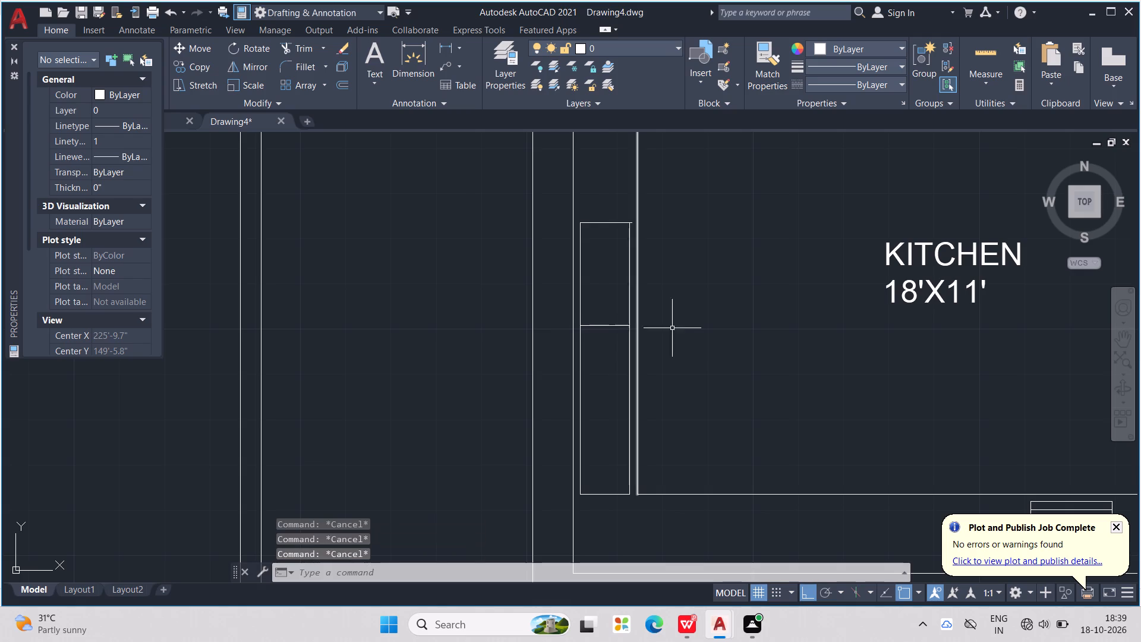
Trim away the top and both side segments of the counter rectangle above the dividing line, leaving the shorter lower rectangle.
{"action": "type", "text": "TR"}
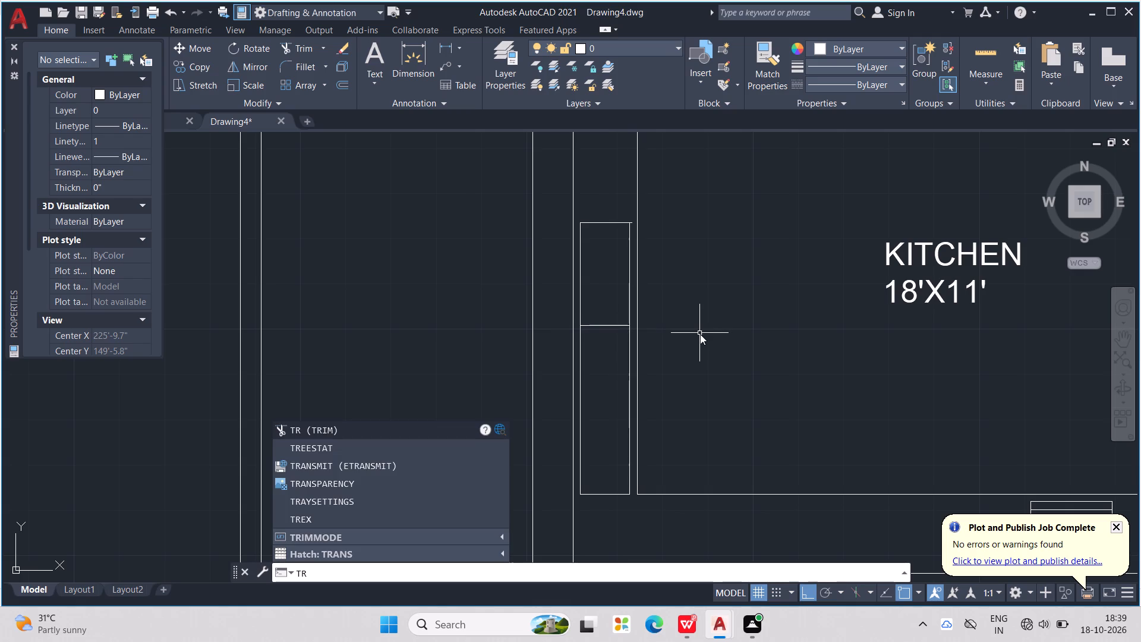
{"action": "key", "text": "Return"}
{"action": "scroll", "coordinate": [674, 313], "scroll_direction": "up", "scroll_amount": 1}
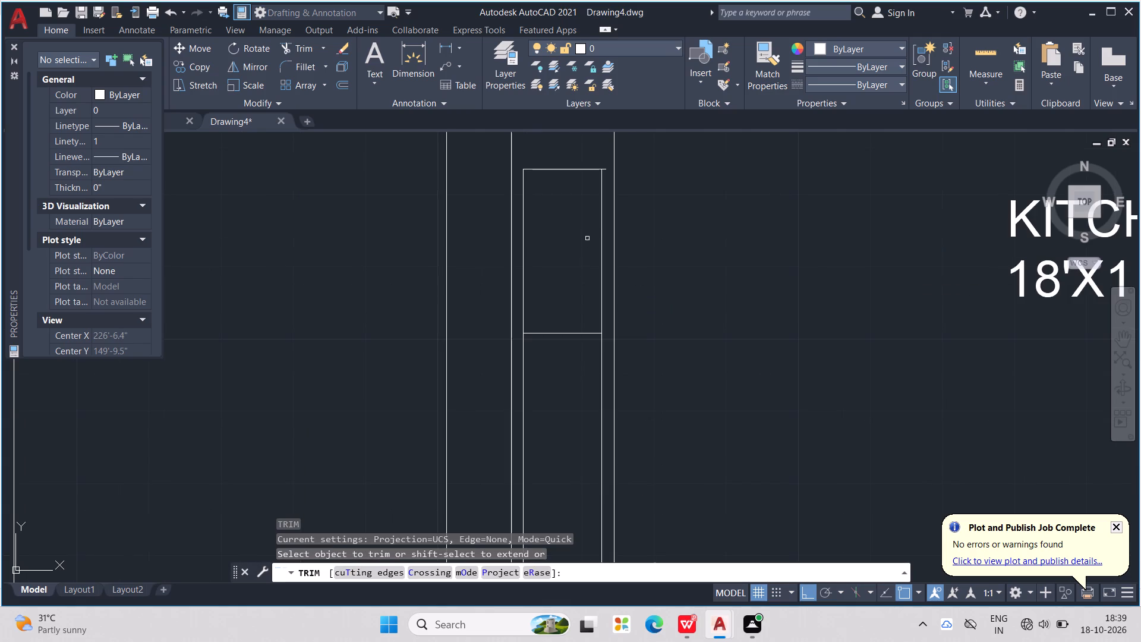
{"action": "left_click", "coordinate": [600, 228]}
{"action": "left_click_drag", "start_coordinate": [550, 163], "coordinate": [556, 185]}
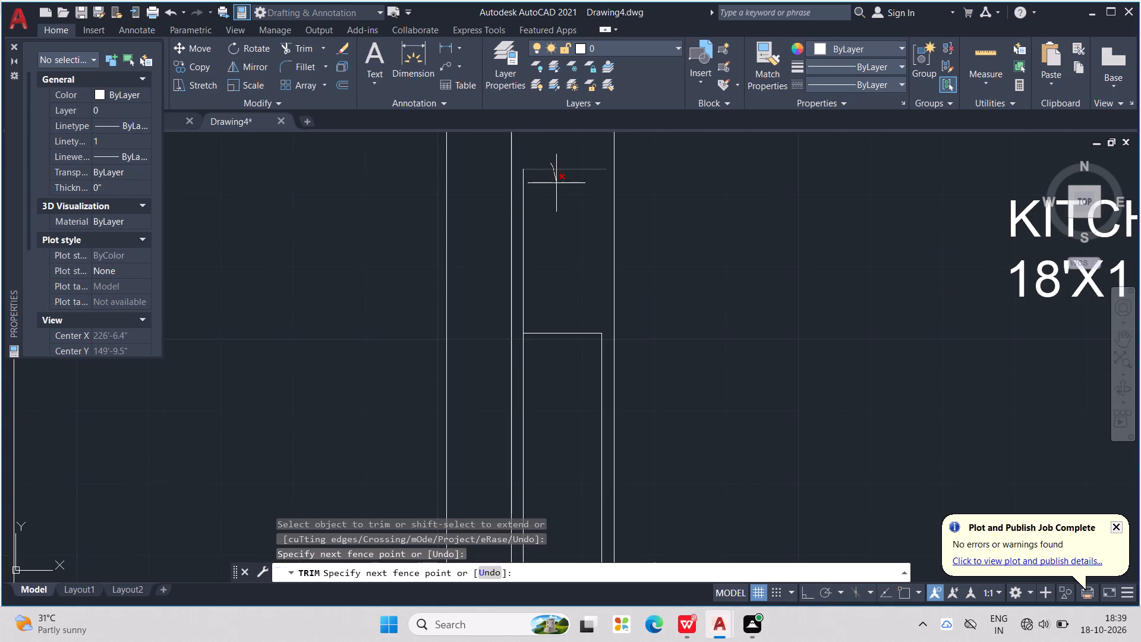
{"action": "left_click_drag", "start_coordinate": [556, 185], "coordinate": [519, 235]}
{"action": "scroll", "coordinate": [557, 235], "scroll_direction": "down", "scroll_amount": 3}
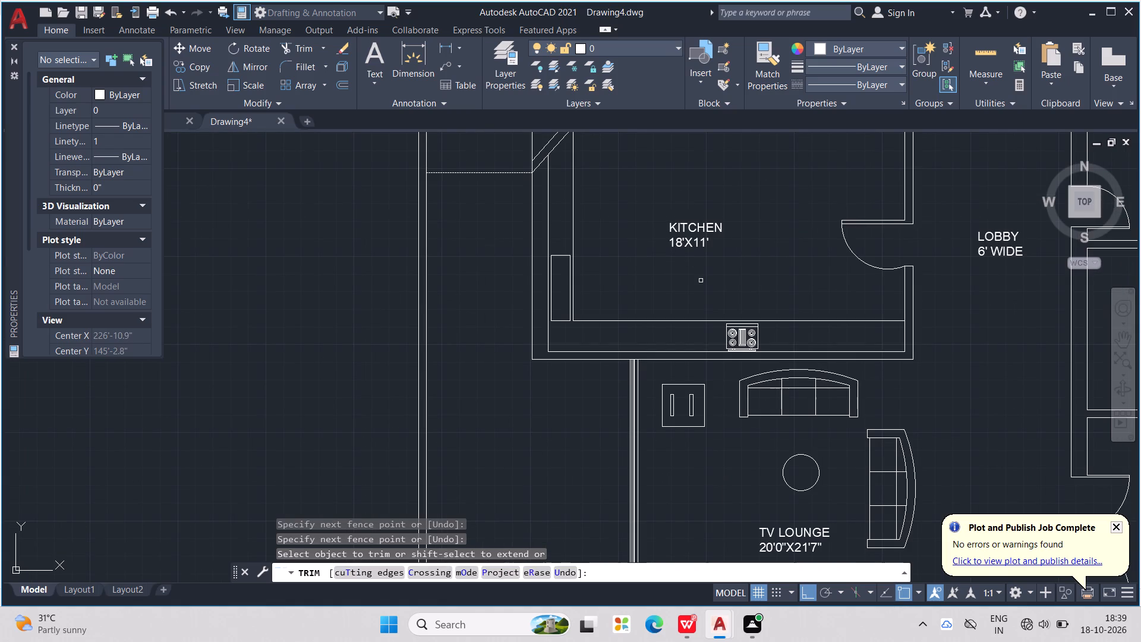
{"action": "key", "text": "Escape"}
{"action": "key", "text": "Escape"}
{"action": "key", "text": "Escape"}
{"action": "key", "text": "Escape"}
{"action": "key", "text": "Escape"}
{"action": "scroll", "coordinate": [622, 366], "scroll_direction": "up", "scroll_amount": 1}
{"action": "key", "text": "Escape"}
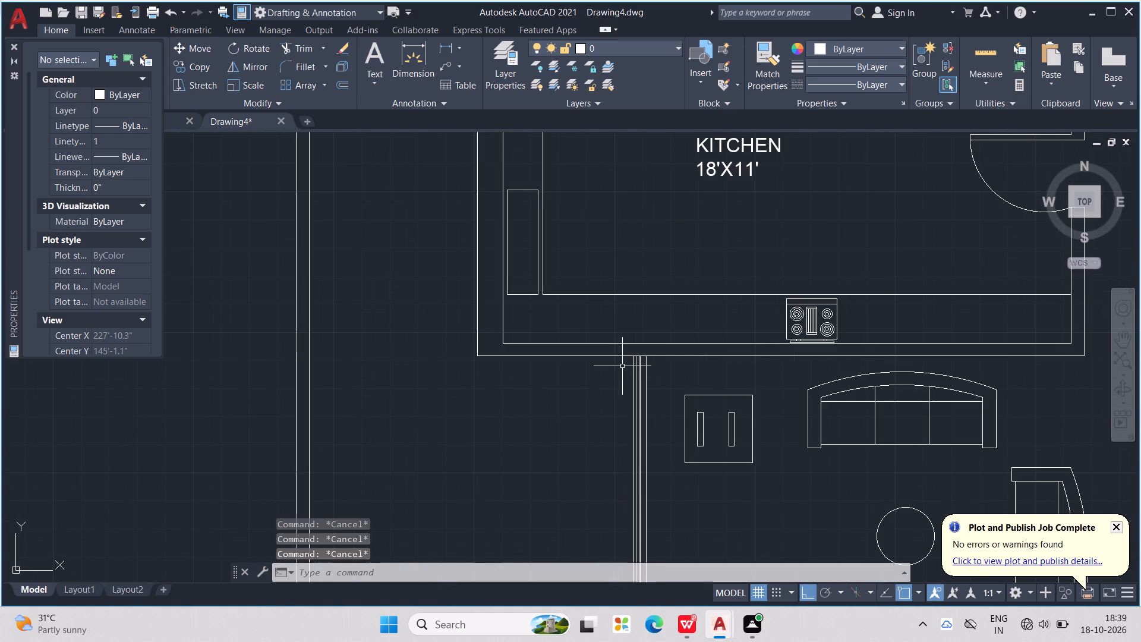
{"action": "key", "text": "Escape"}
{"action": "key", "text": "Escape"}
{"action": "key", "text": "Escape"}
{"action": "key", "text": "Escape"}
{"action": "key", "text": "Escape"}
Offset all four sides of the shortened counter rectangle inward by 1".
{"action": "type", "text": "OFF"}
{"action": "key", "text": "Return"}
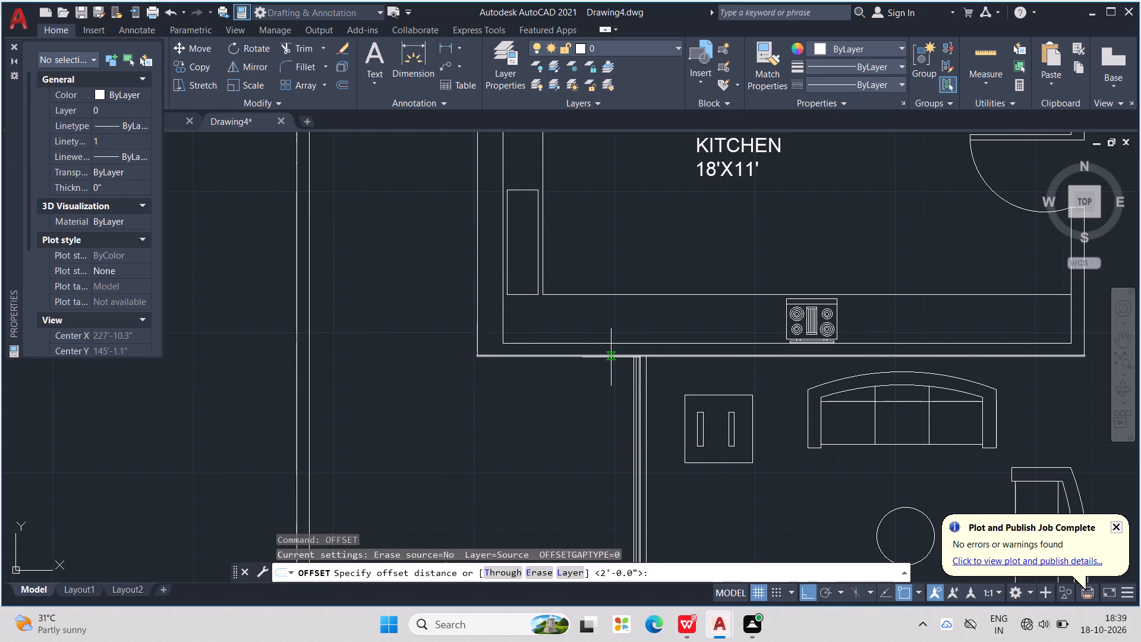
{"action": "type", "text": "1\""}
{"action": "key", "text": "Return"}
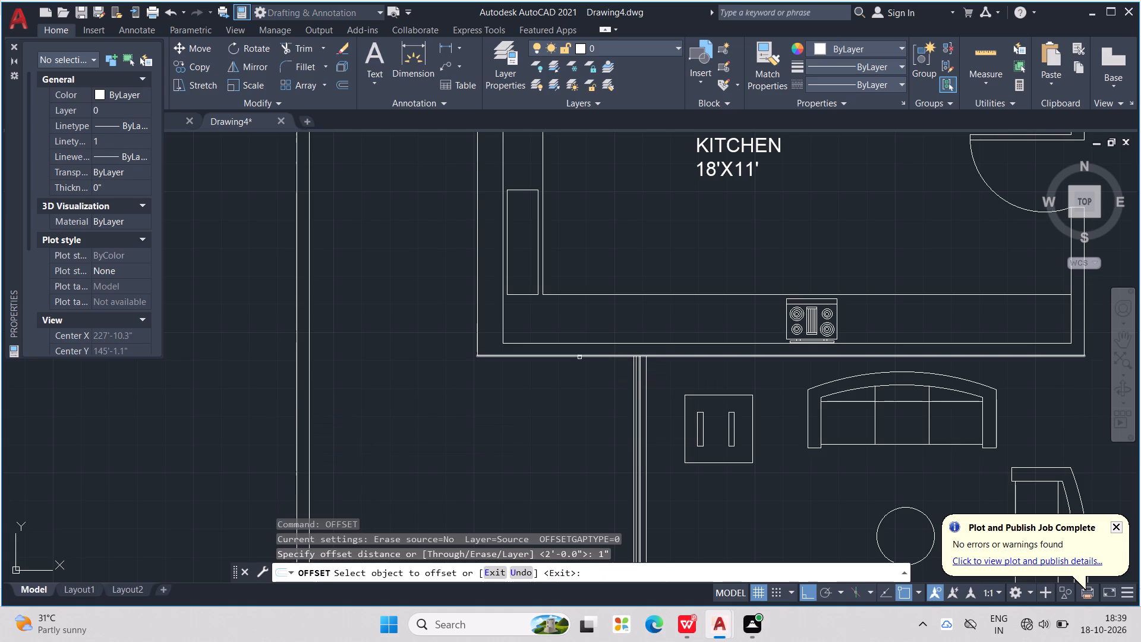
{"action": "left_click", "coordinate": [522, 296]}
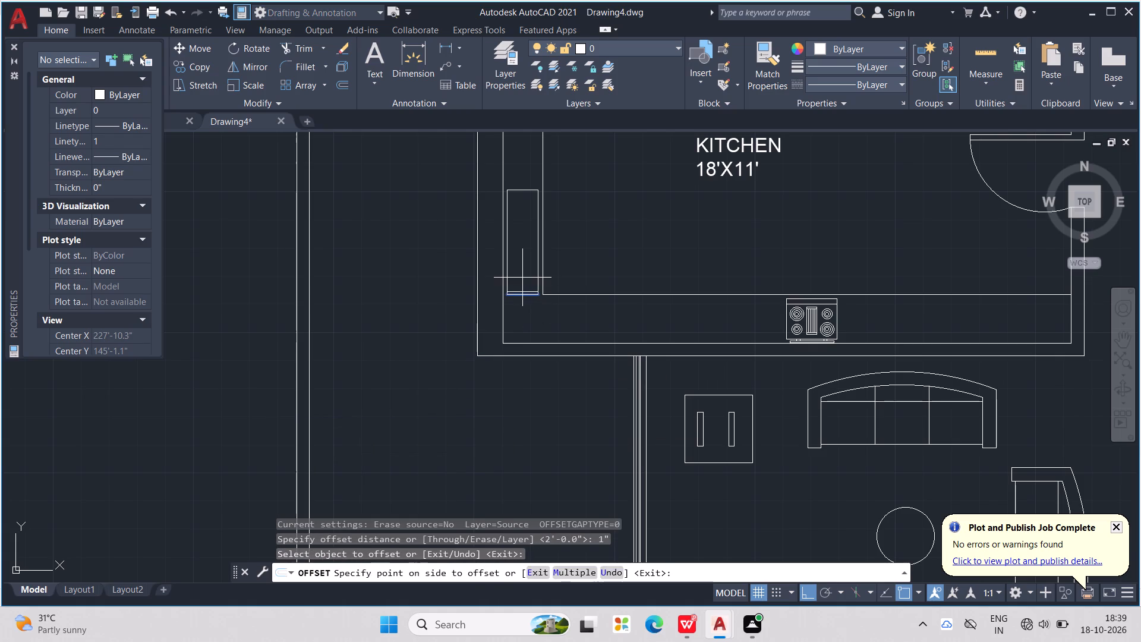
{"action": "left_click", "coordinate": [522, 278]}
{"action": "scroll", "coordinate": [526, 265], "scroll_direction": "up", "scroll_amount": 1}
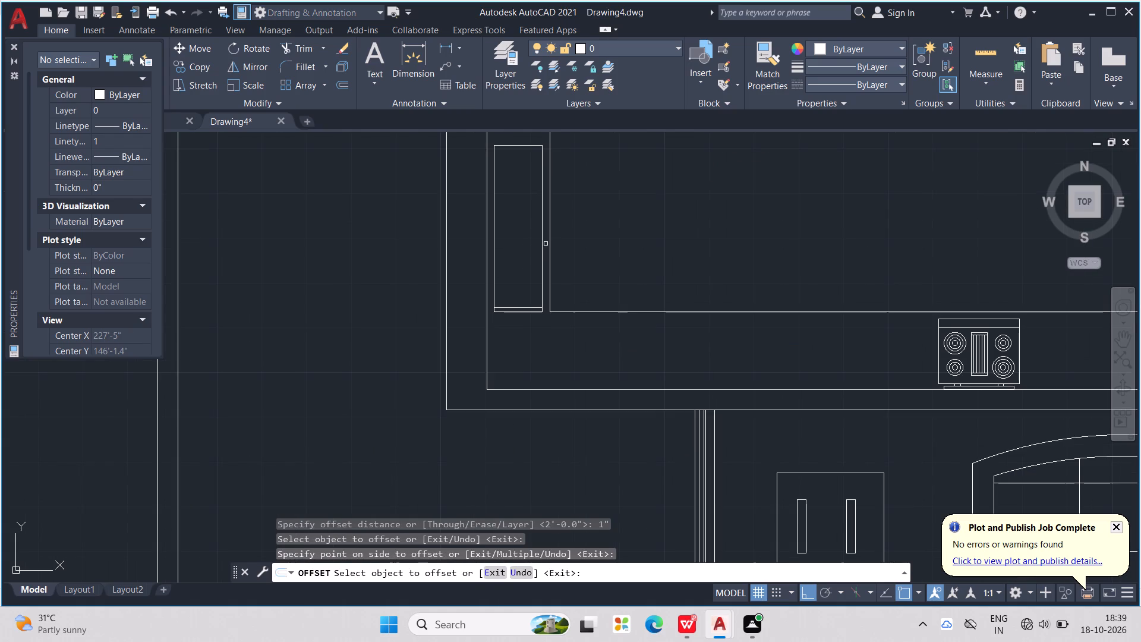
{"action": "left_click", "coordinate": [543, 247]}
{"action": "left_click", "coordinate": [527, 254]}
{"action": "middle_click_drag", "start_coordinate": [525, 255], "coordinate": [531, 267]}
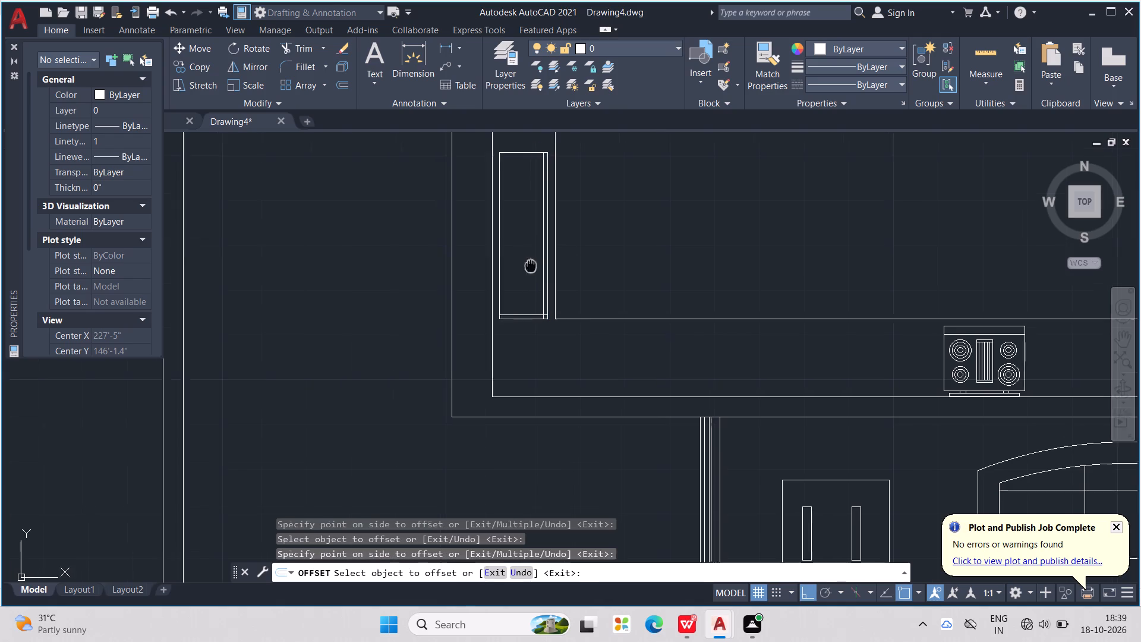
{"action": "middle_click_drag", "start_coordinate": [531, 267], "coordinate": [544, 361]}
{"action": "scroll", "coordinate": [540, 271], "scroll_direction": "up", "scroll_amount": 2}
{"action": "left_click", "coordinate": [544, 223]}
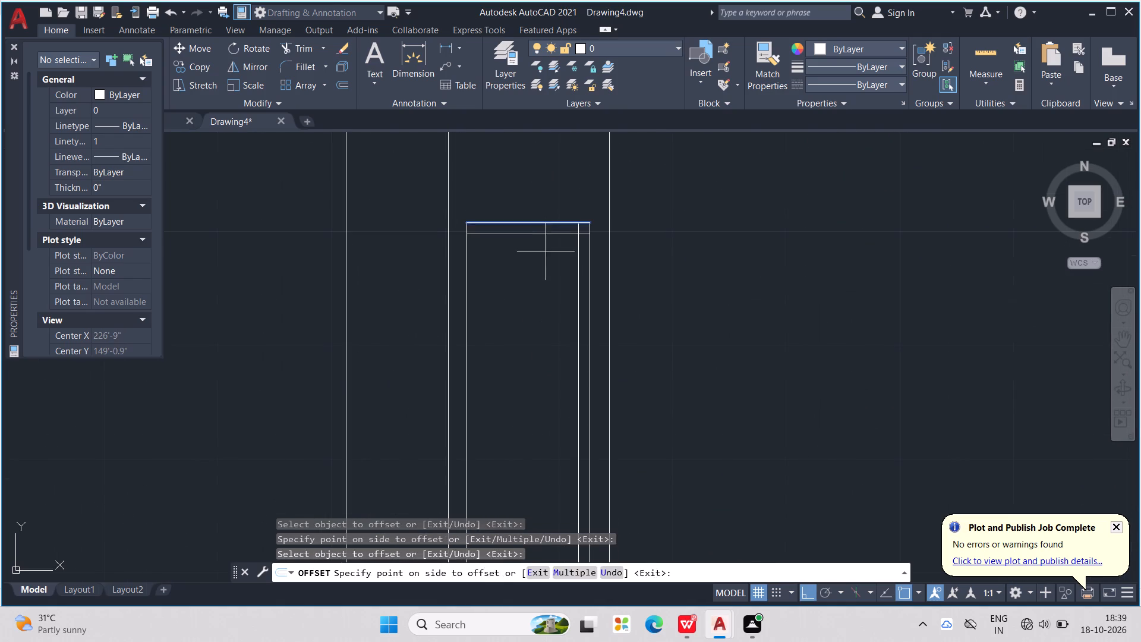
{"action": "left_click", "coordinate": [546, 251]}
{"action": "left_click", "coordinate": [467, 265]}
{"action": "left_click", "coordinate": [481, 265]}
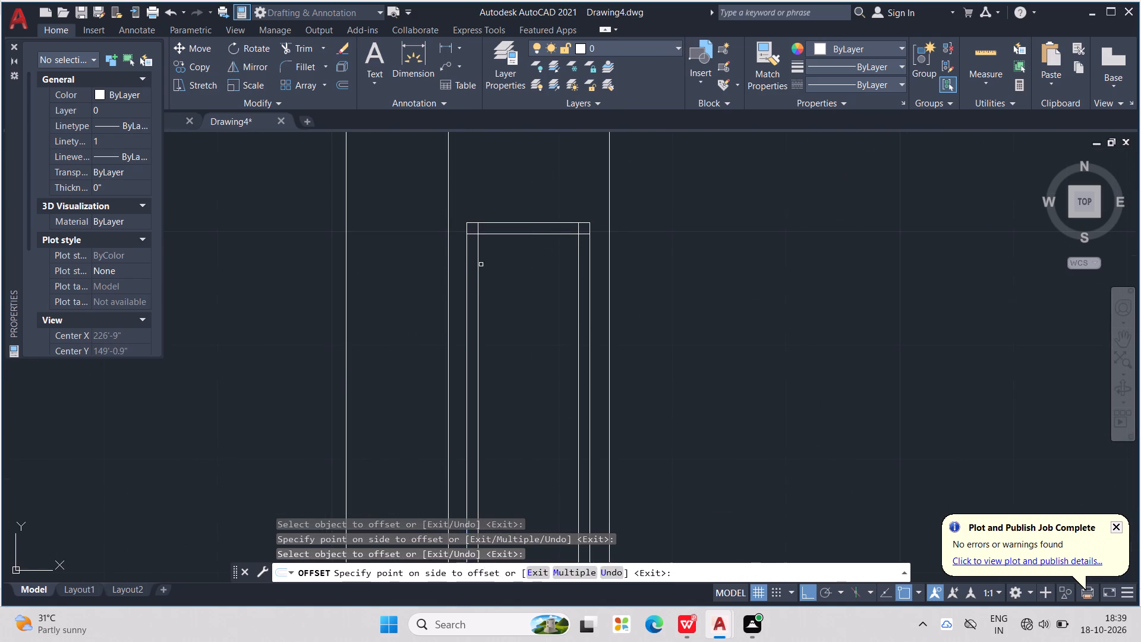
{"action": "scroll", "coordinate": [539, 231], "scroll_direction": "up", "scroll_amount": 2}
{"action": "middle_click_drag", "start_coordinate": [571, 368], "coordinate": [603, 364]}
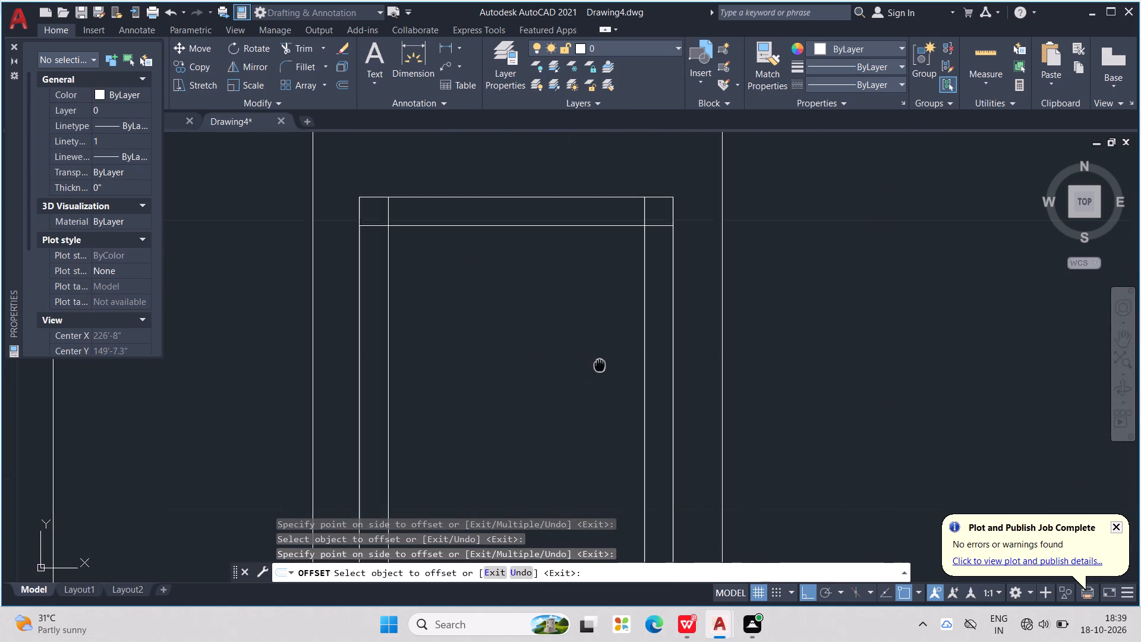
{"action": "middle_click_drag", "start_coordinate": [603, 364], "coordinate": [753, 341]}
{"action": "scroll", "coordinate": [753, 344], "scroll_direction": "up", "scroll_amount": 1}
{"action": "middle_click_drag", "start_coordinate": [752, 355], "coordinate": [729, 455]}
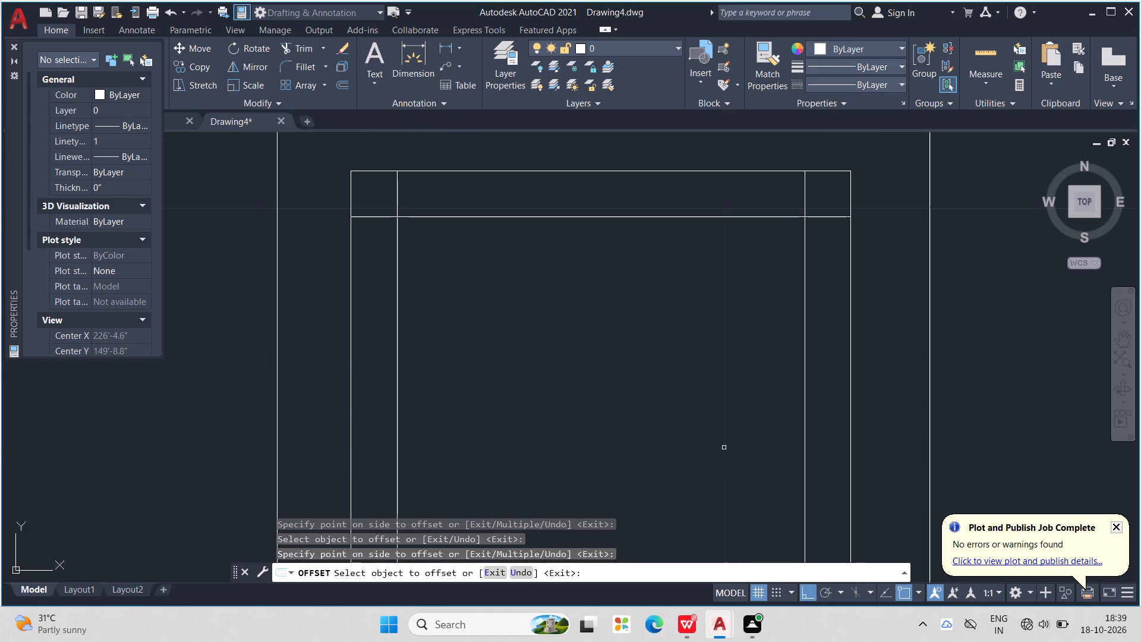
{"action": "key", "text": "Escape"}
{"action": "key", "text": "Escape"}
{"action": "key", "text": "Escape"}
{"action": "key", "text": "Escape"}
{"action": "key", "text": "Escape"}
{"action": "key", "text": "Escape"}
{"action": "key", "text": "Escape"}
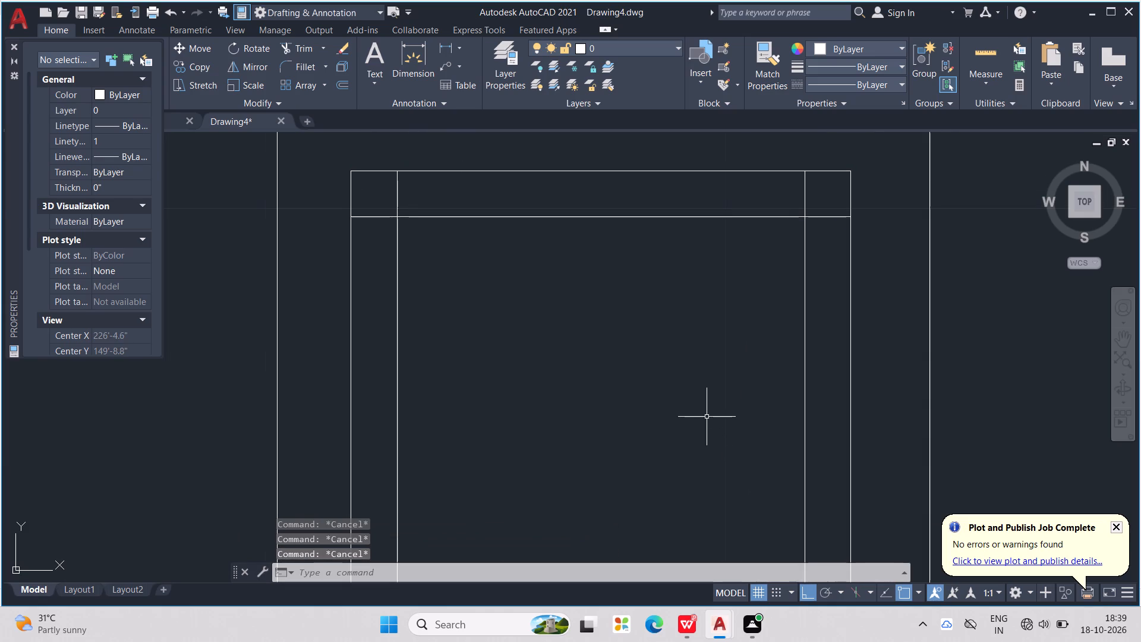
{"action": "key", "text": "Escape"}
Trim the overhanging ends of the 1" offset lines at the corners of the counter fixture to form its inner outline.
{"action": "key", "text": "t"}
{"action": "key", "text": "r"}
{"action": "key", "text": "Return"}
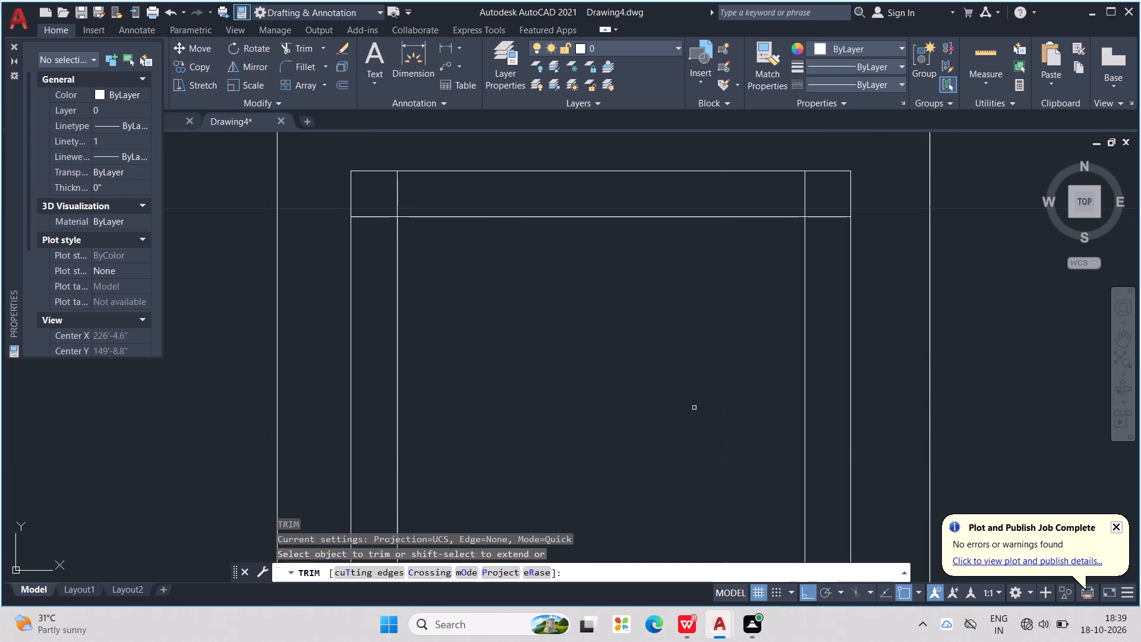
{"action": "left_click_drag", "start_coordinate": [808, 196], "coordinate": [846, 233]}
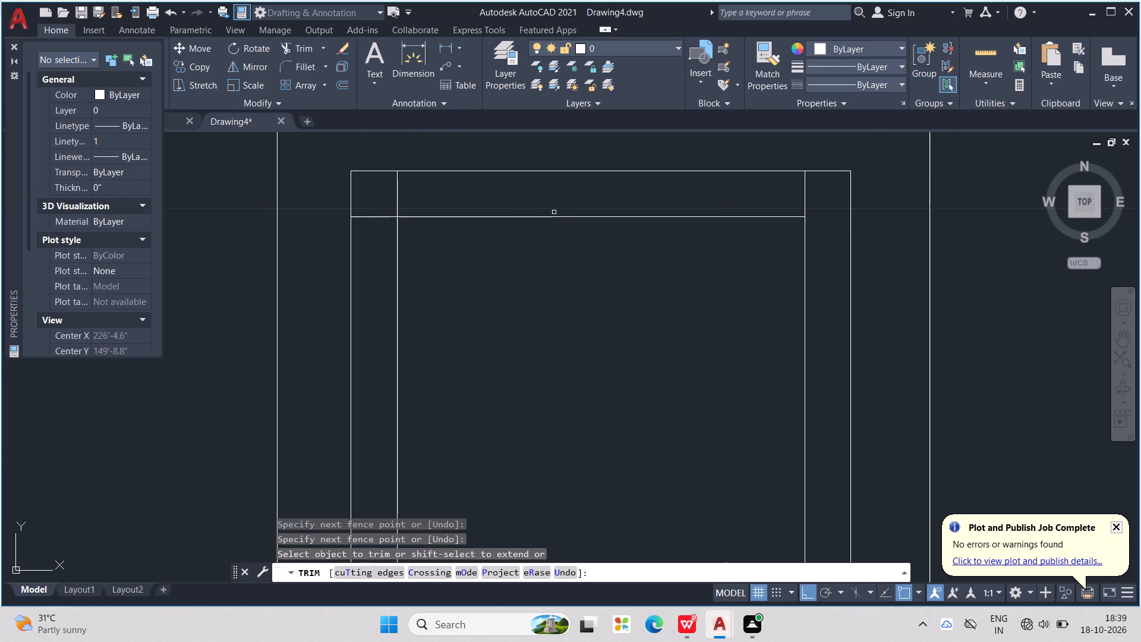
{"action": "left_click_drag", "start_coordinate": [427, 196], "coordinate": [374, 232]}
{"action": "scroll", "coordinate": [389, 246], "scroll_direction": "down", "scroll_amount": 2}
{"action": "scroll", "coordinate": [558, 266], "scroll_direction": "down", "scroll_amount": 2}
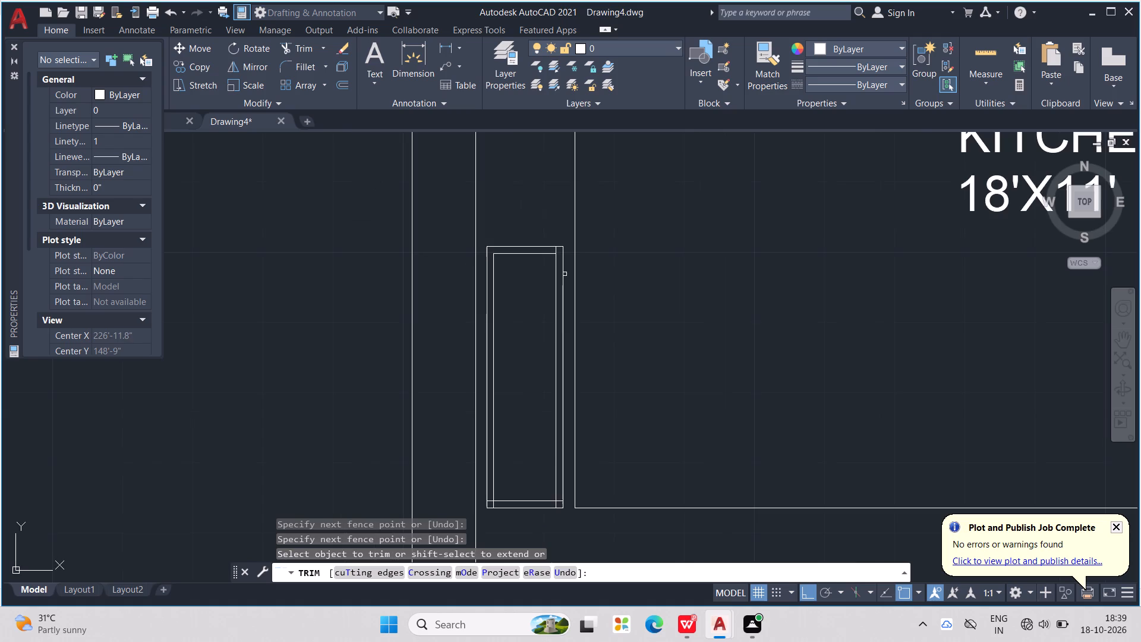
{"action": "scroll", "coordinate": [560, 530], "scroll_direction": "up", "scroll_amount": 6}
{"action": "left_click_drag", "start_coordinate": [524, 352], "coordinate": [487, 408]}
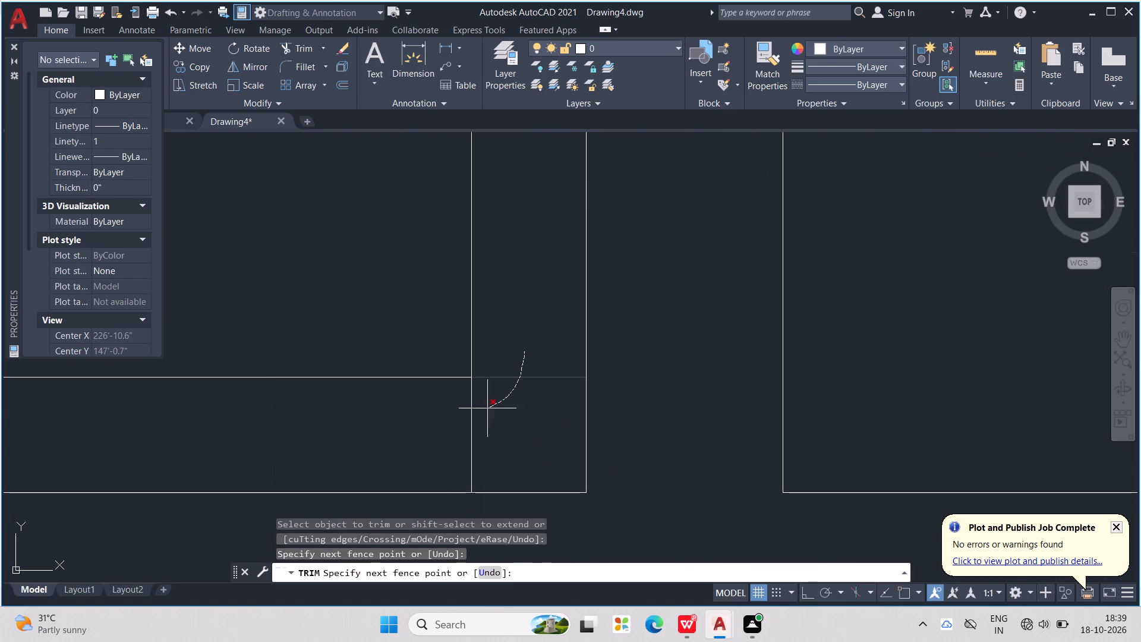
{"action": "left_click_drag", "start_coordinate": [487, 408], "coordinate": [427, 426]}
{"action": "middle_click_drag", "start_coordinate": [450, 418], "coordinate": [988, 404]}
{"action": "scroll", "coordinate": [464, 418], "scroll_direction": "down", "scroll_amount": 1}
{"action": "left_click_drag", "start_coordinate": [336, 356], "coordinate": [423, 420]}
{"action": "scroll", "coordinate": [424, 425], "scroll_direction": "down", "scroll_amount": 1}
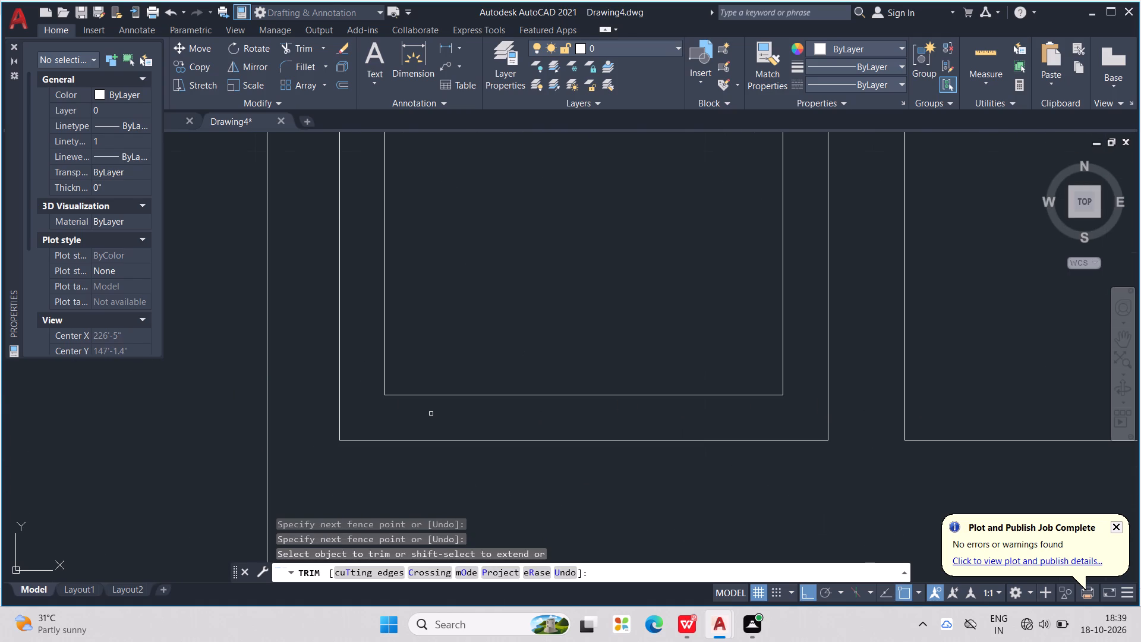
{"action": "key", "text": "Escape"}
{"action": "key", "text": "Escape"}
{"action": "scroll", "coordinate": [477, 333], "scroll_direction": "down", "scroll_amount": 5}
{"action": "key", "text": "Escape"}
{"action": "middle_click_drag", "start_coordinate": [494, 325], "coordinate": [510, 419]}
{"action": "scroll", "coordinate": [499, 332], "scroll_direction": "down", "scroll_amount": 1}
{"action": "key", "text": "Escape"}
{"action": "key", "text": "Escape"}
{"action": "key", "text": "Escape"}
{"action": "key", "text": "Escape"}
Close the Properties palette.
{"action": "left_click", "coordinate": [12, 46]}
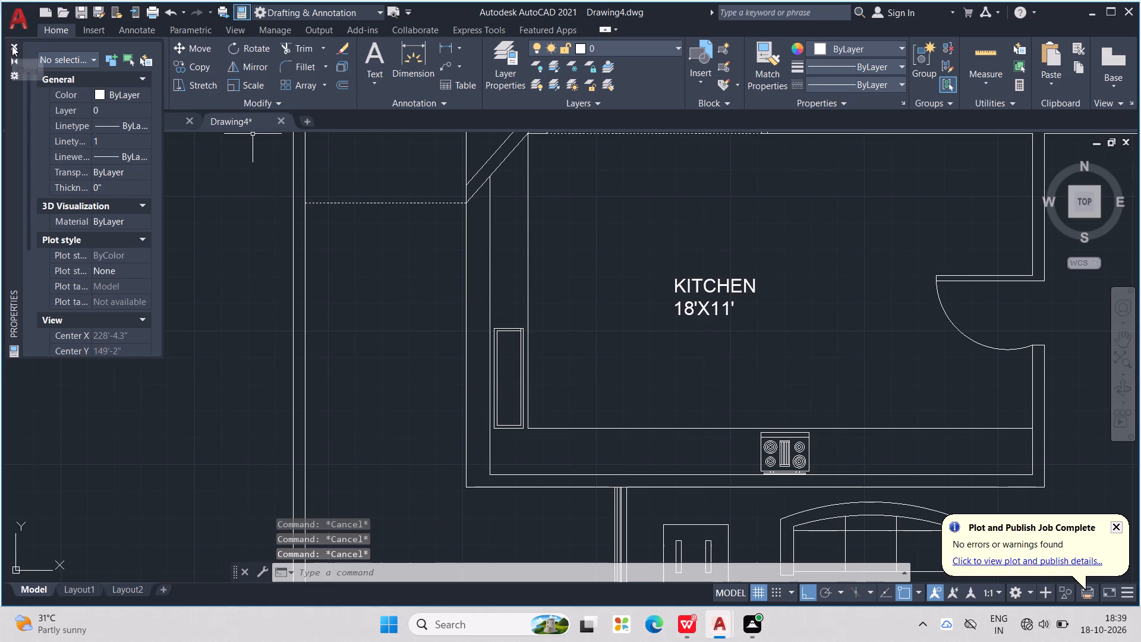
Draw a small rectangle inside the fixture's inner outline, near its upper end and clear of the sides.
{"action": "left_click", "coordinate": [147, 47]}
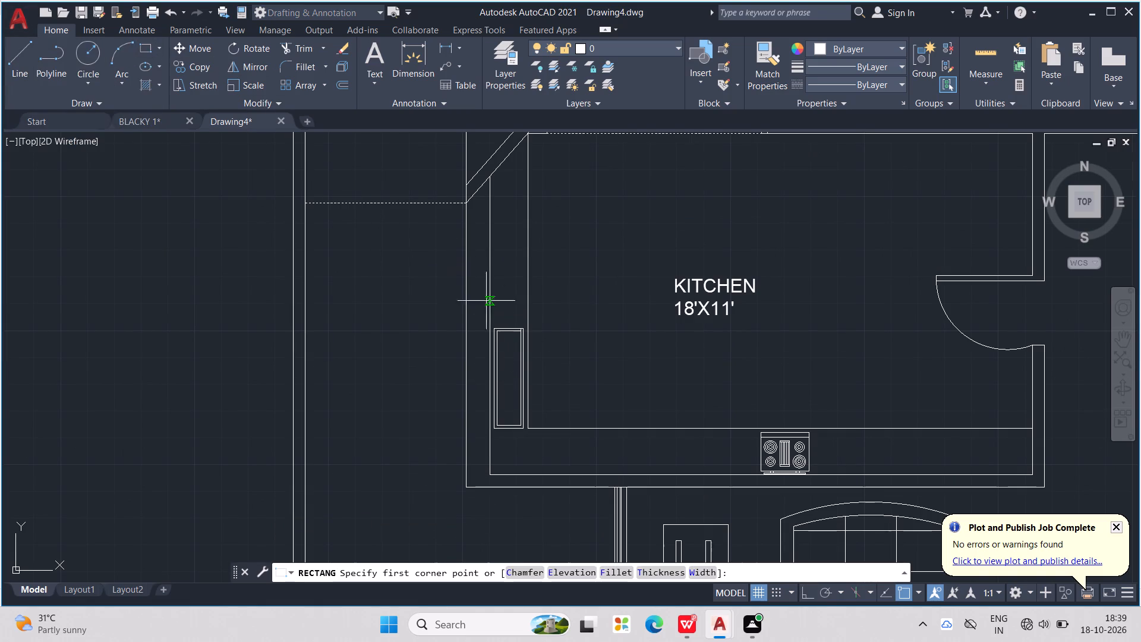
{"action": "scroll", "coordinate": [510, 343], "scroll_direction": "up", "scroll_amount": 1}
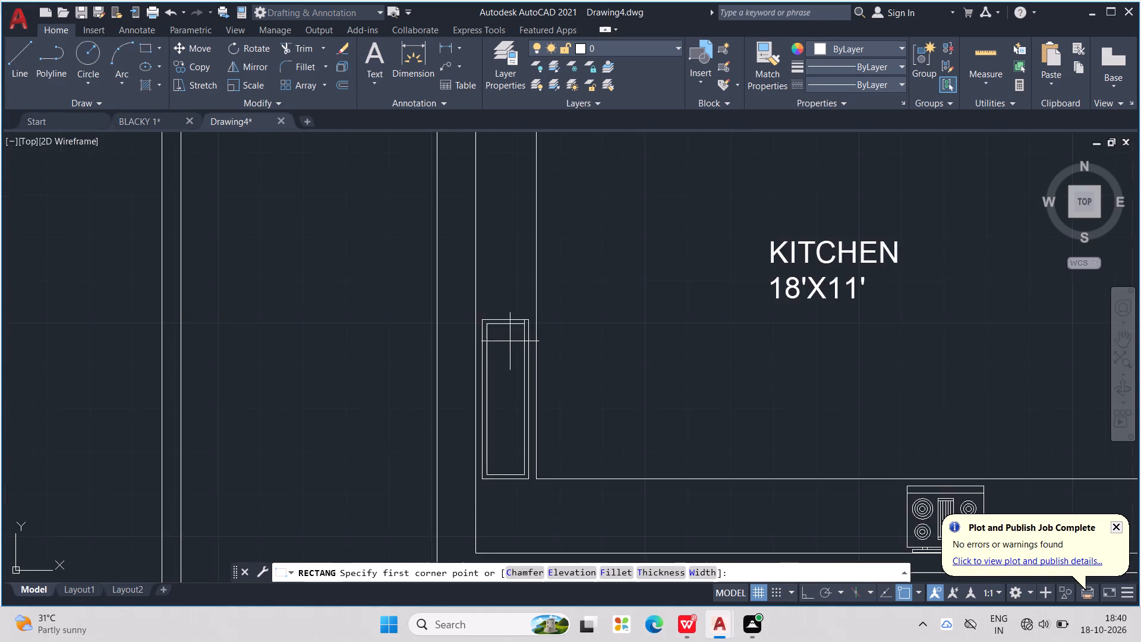
{"action": "scroll", "coordinate": [494, 340], "scroll_direction": "up", "scroll_amount": 2}
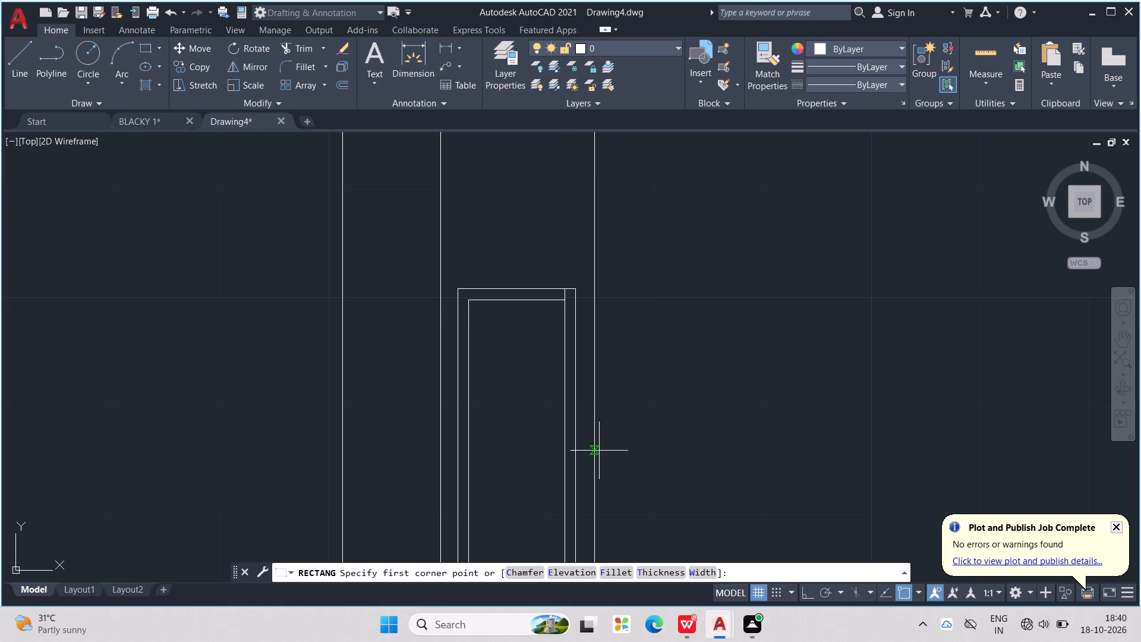
{"action": "scroll", "coordinate": [487, 338], "scroll_direction": "up", "scroll_amount": 1}
{"action": "left_click", "coordinate": [482, 307]}
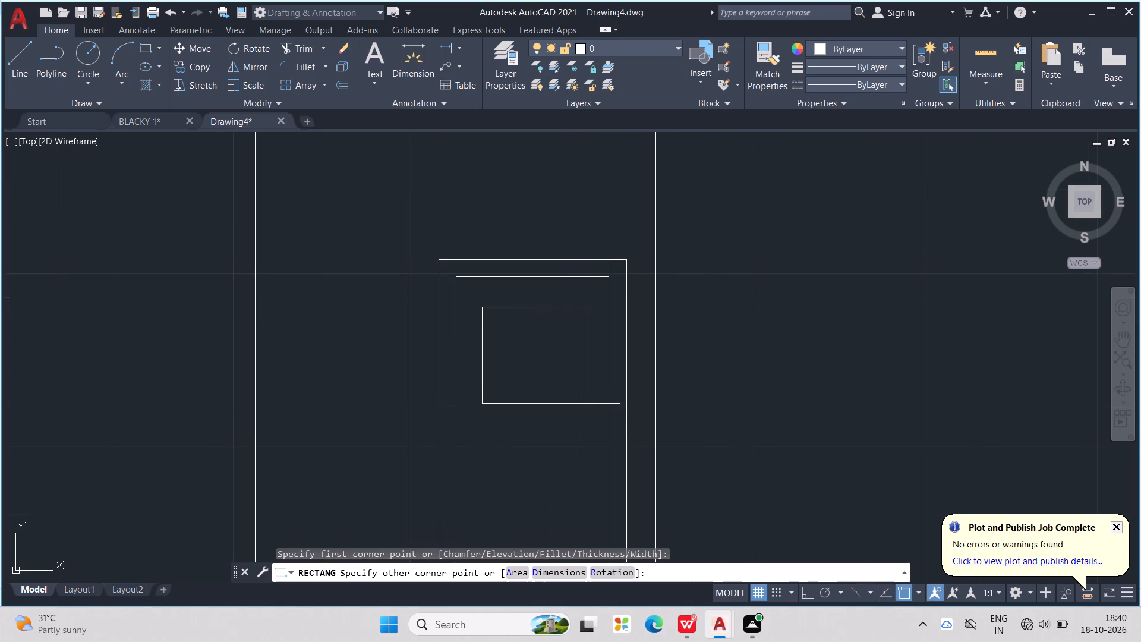
{"action": "left_click", "coordinate": [592, 403]}
{"action": "middle_click_drag", "start_coordinate": [595, 394], "coordinate": [590, 306]}
{"action": "middle_click_drag", "start_coordinate": [543, 370], "coordinate": [547, 336]}
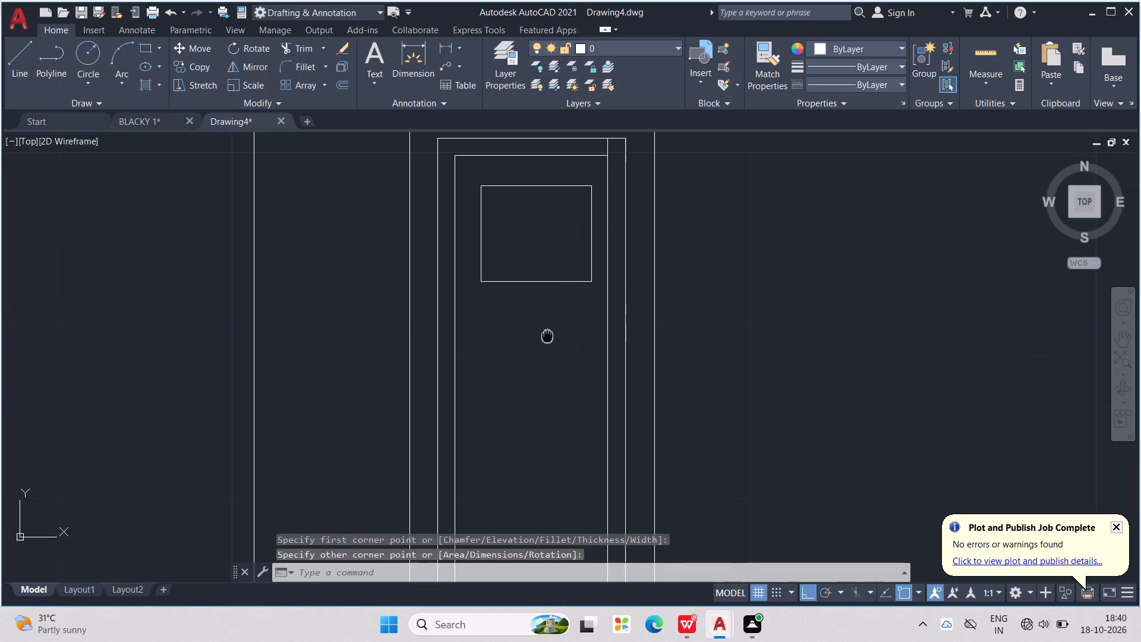
{"action": "middle_click_drag", "start_coordinate": [547, 336], "coordinate": [547, 335]}
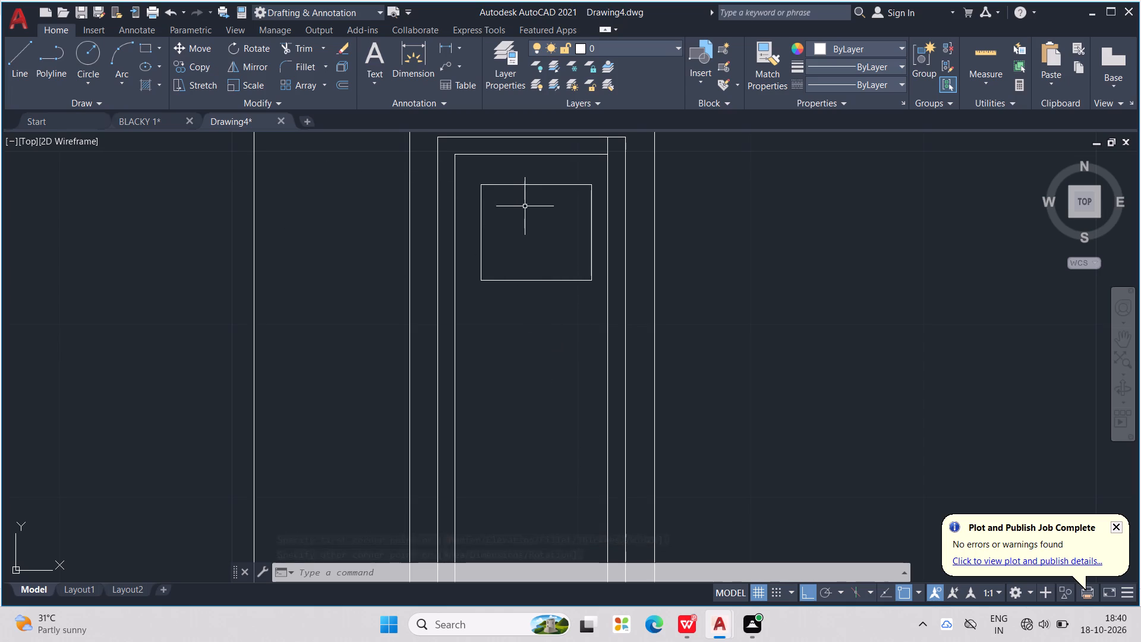
{"action": "key", "text": "Escape"}
{"action": "key", "text": "Escape"}
{"action": "key", "text": "Escape"}
Copy the small rectangle to the fixture's lower end, undoing the first placement and pasting it again in line with the original.
{"action": "left_click", "coordinate": [534, 184]}
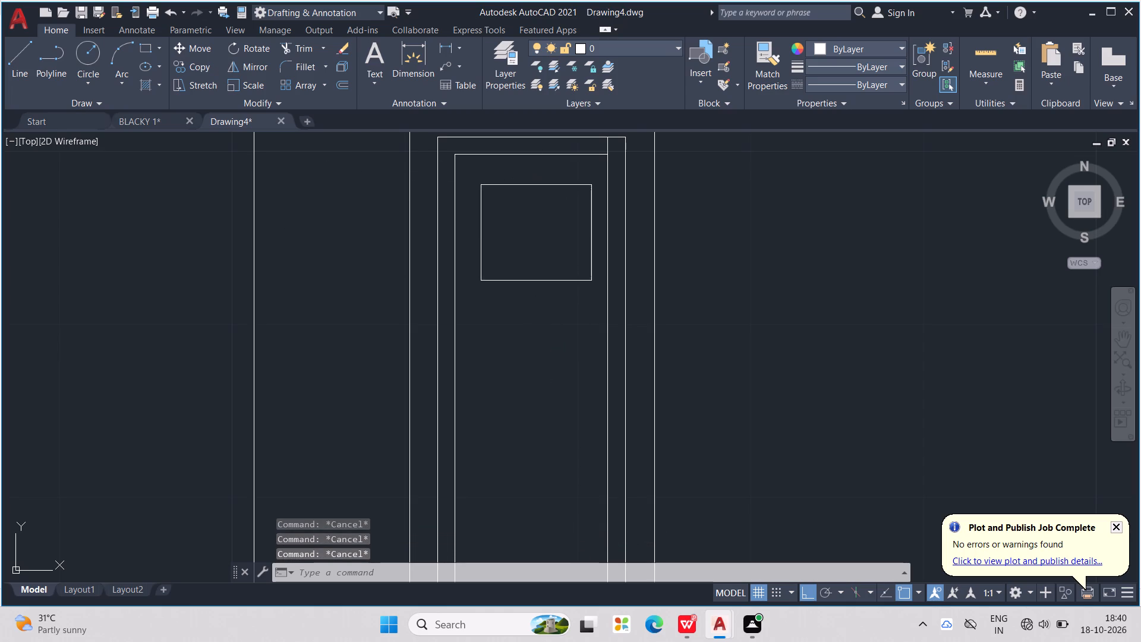
{"action": "key", "text": "ctrl+c"}
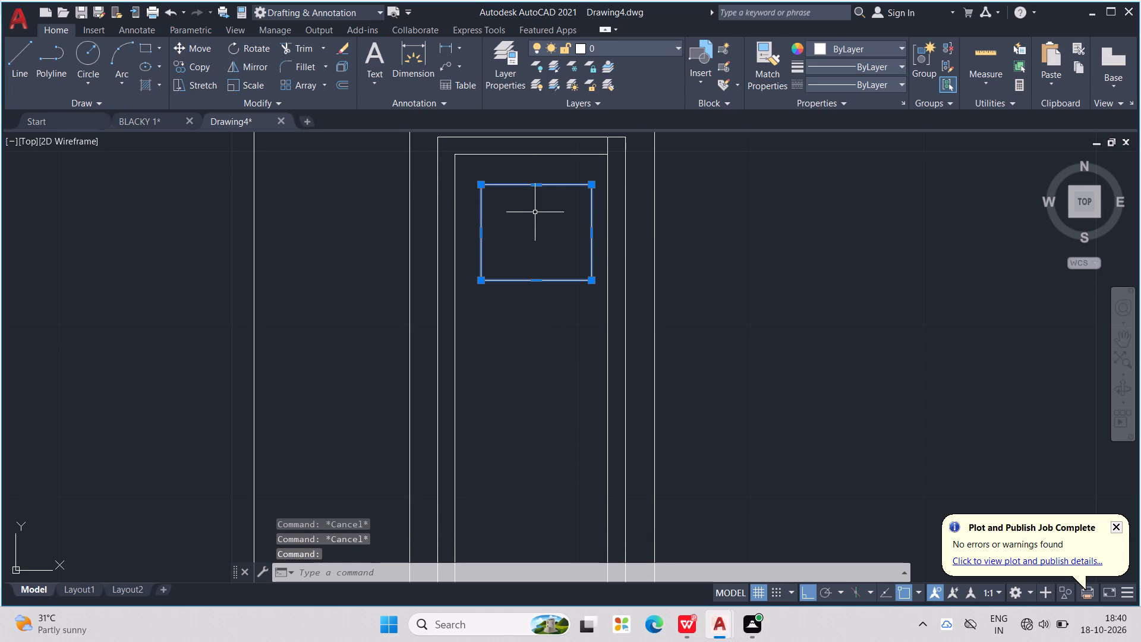
{"action": "key", "text": "ctrl+v"}
{"action": "middle_click_drag", "start_coordinate": [490, 436], "coordinate": [490, 398]}
{"action": "scroll", "coordinate": [491, 398], "scroll_direction": "down", "scroll_amount": 2}
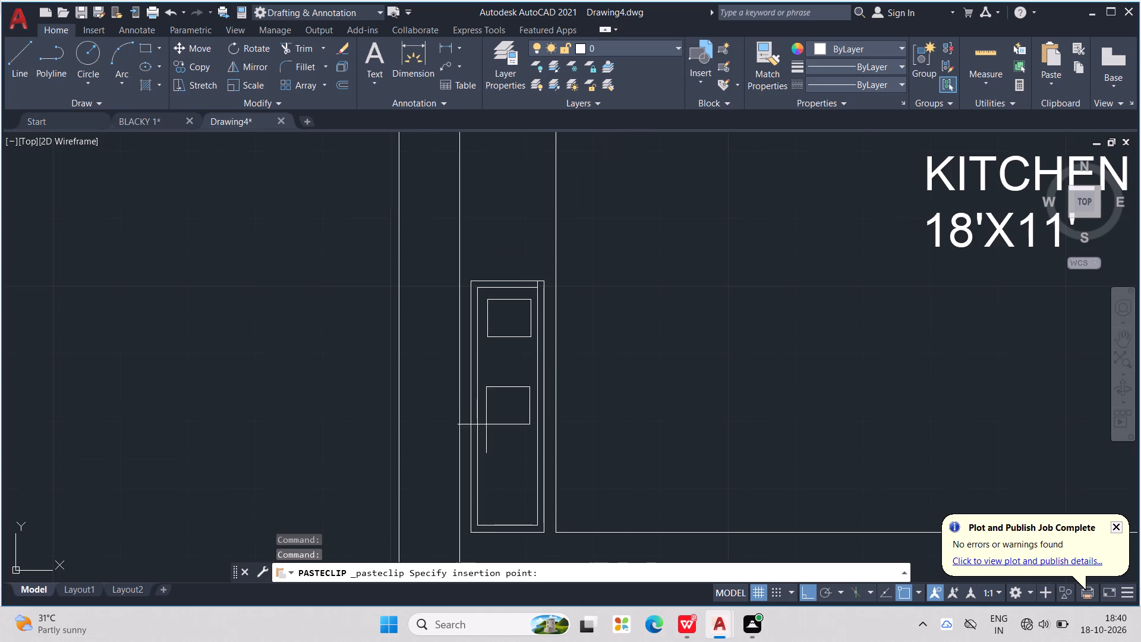
{"action": "left_click", "coordinate": [484, 514]}
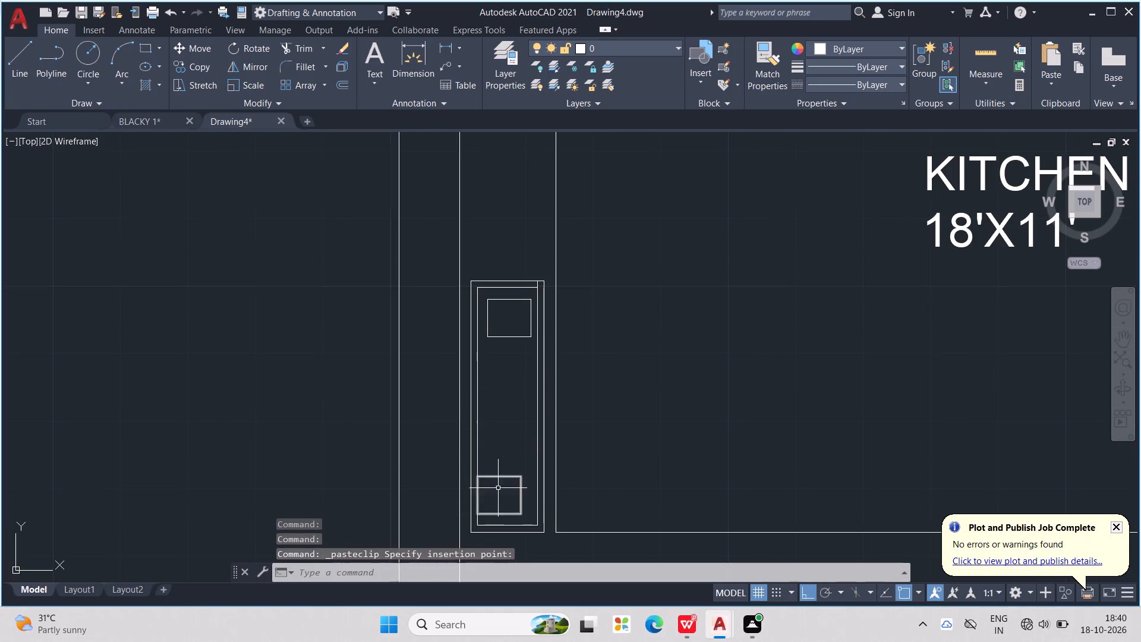
{"action": "key", "text": "ctrl+z"}
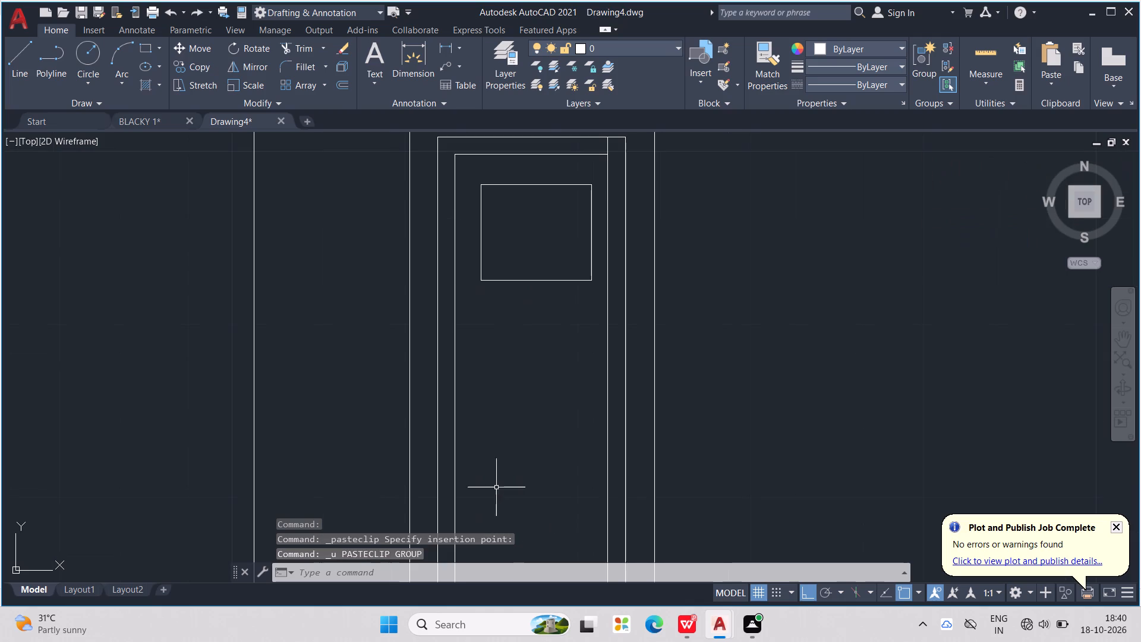
{"action": "key", "text": "ctrl+v"}
{"action": "scroll", "coordinate": [561, 285], "scroll_direction": "down", "scroll_amount": 2, "text": "ctrl"}
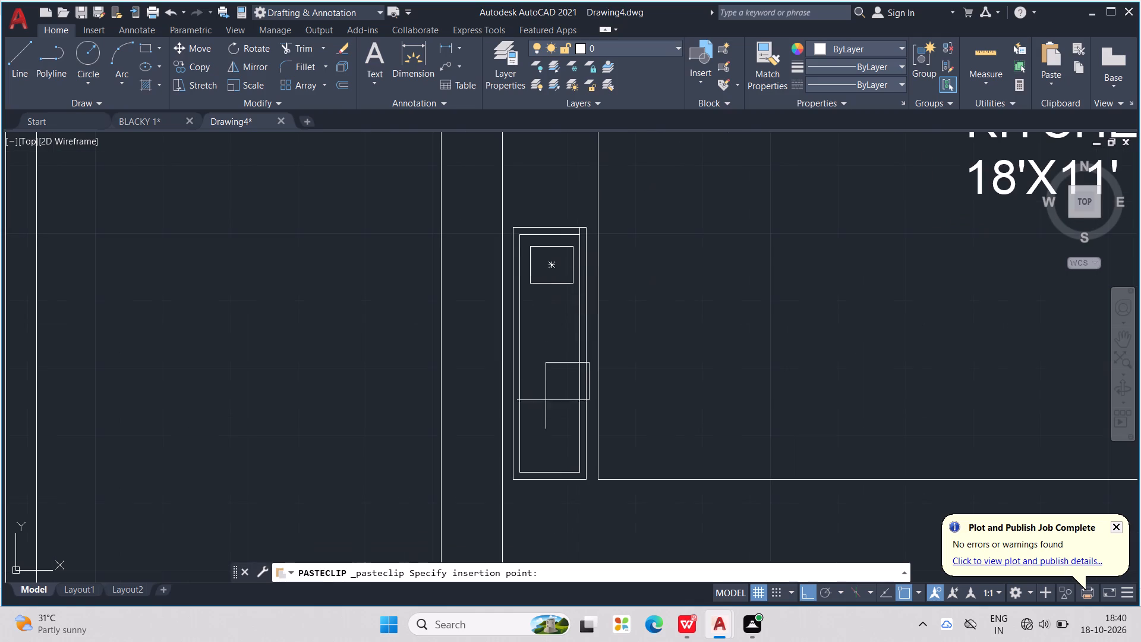
{"action": "scroll", "coordinate": [524, 457], "scroll_direction": "up", "scroll_amount": 1}
{"action": "left_click", "coordinate": [530, 461]}
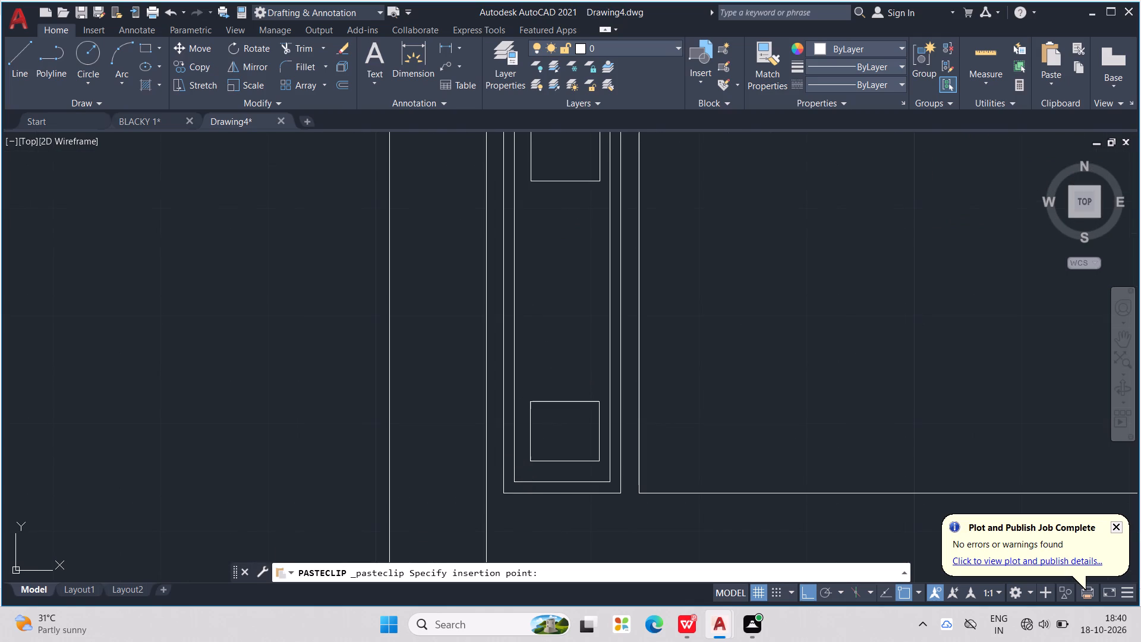
Copy the lowest small rectangle and paste two more above it, making an evenly spaced column inside the fixture.
{"action": "left_click", "coordinate": [573, 400]}
{"action": "key", "text": "ctrl+c"}
{"action": "key", "text": "ctrl+v"}
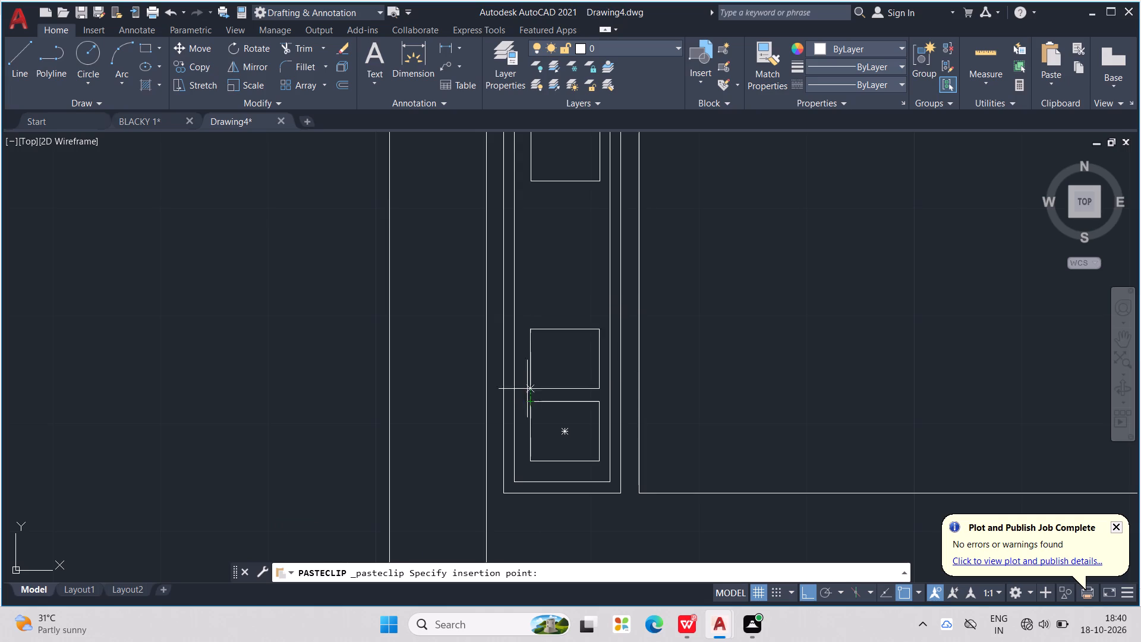
{"action": "left_click", "coordinate": [528, 372]}
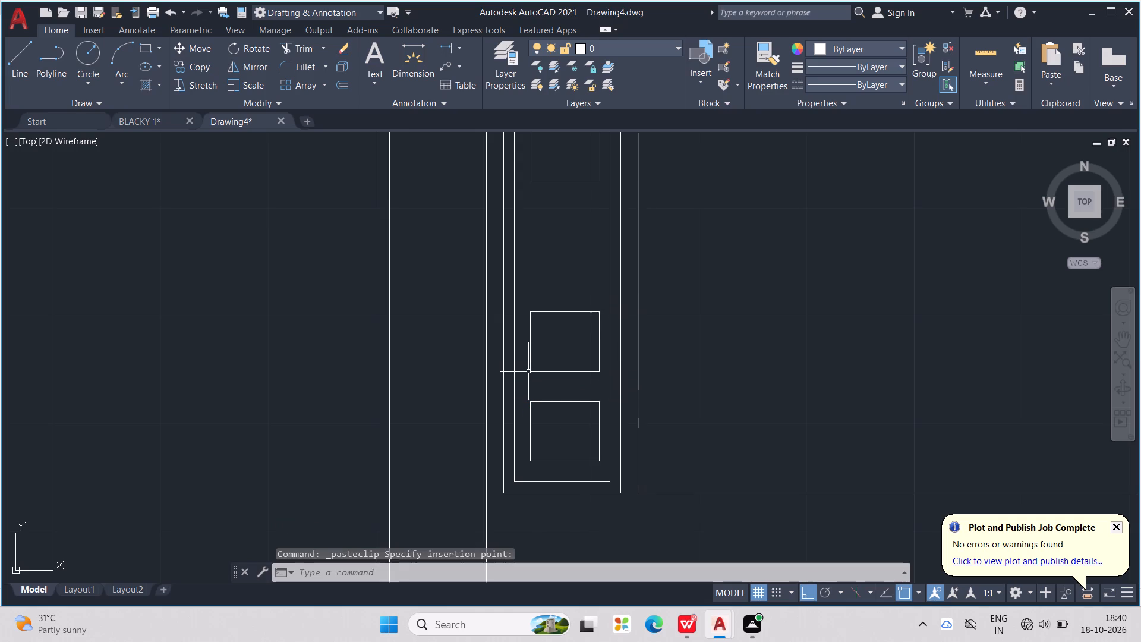
{"action": "key", "text": "ctrl+v"}
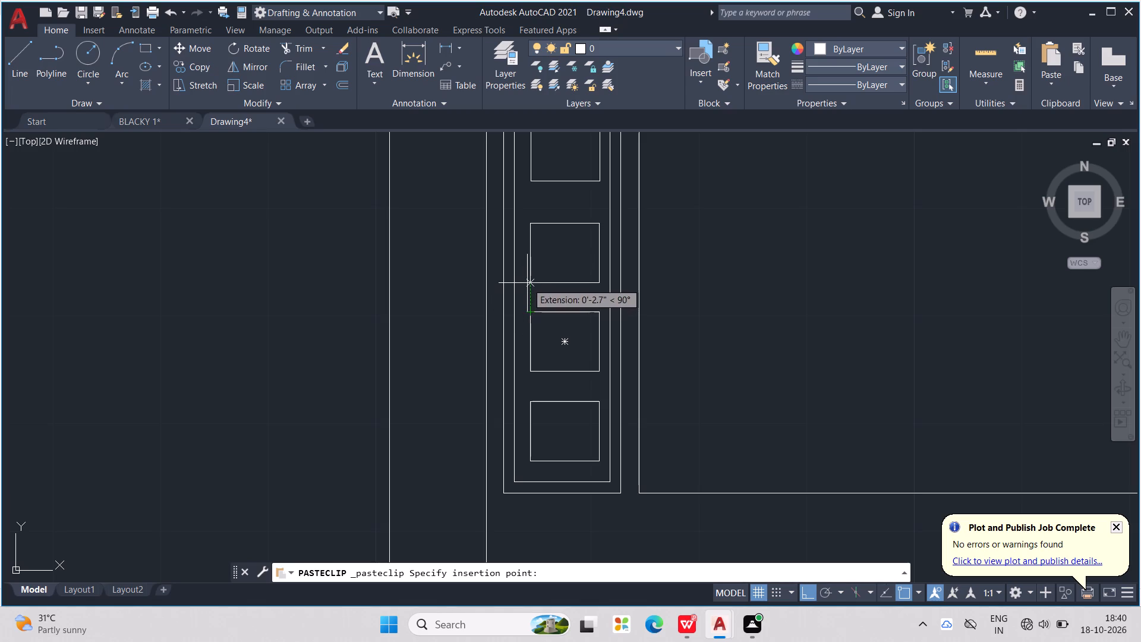
{"action": "left_click", "coordinate": [527, 283]}
{"action": "key", "text": "Escape"}
{"action": "key", "text": "Escape"}
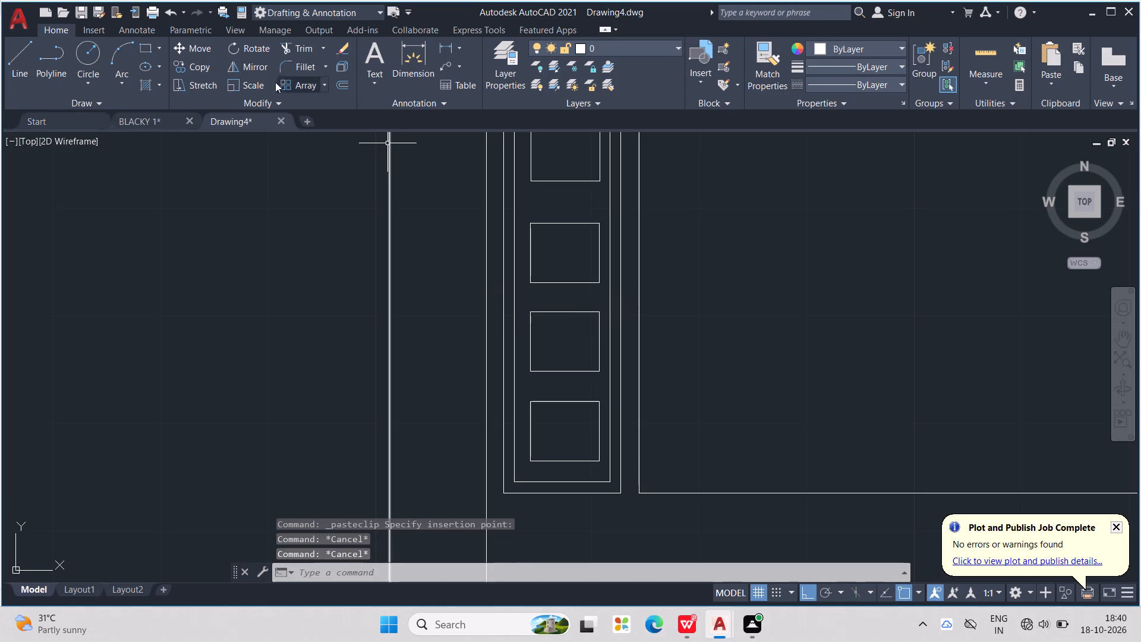
{"action": "key", "text": "Escape"}
{"action": "key", "text": "Escape"}
{"action": "key", "text": "Escape"}
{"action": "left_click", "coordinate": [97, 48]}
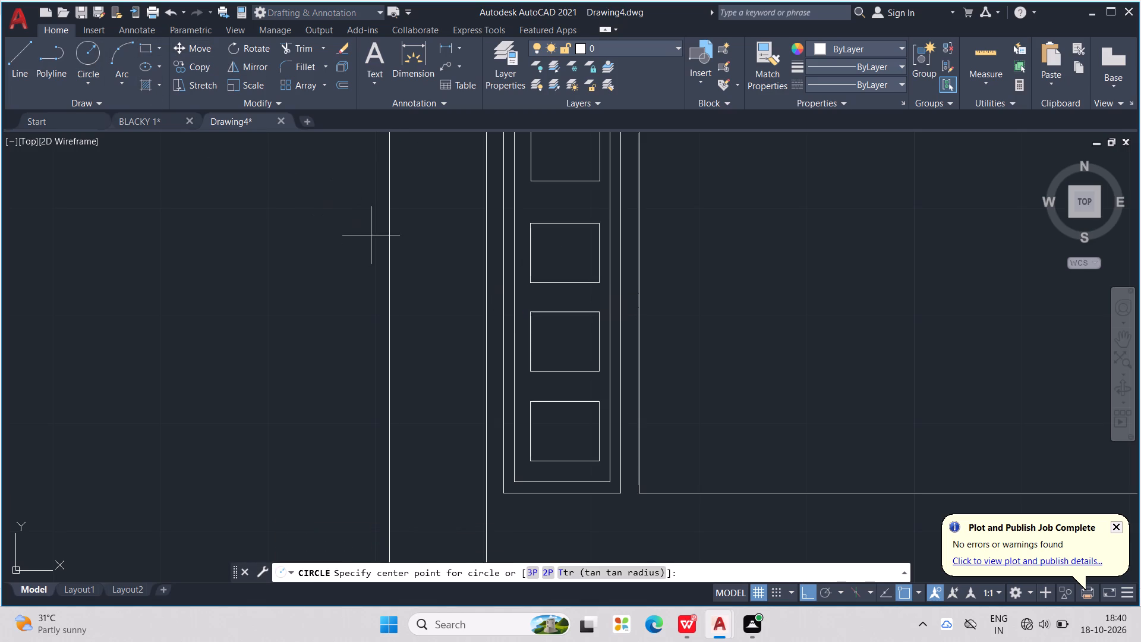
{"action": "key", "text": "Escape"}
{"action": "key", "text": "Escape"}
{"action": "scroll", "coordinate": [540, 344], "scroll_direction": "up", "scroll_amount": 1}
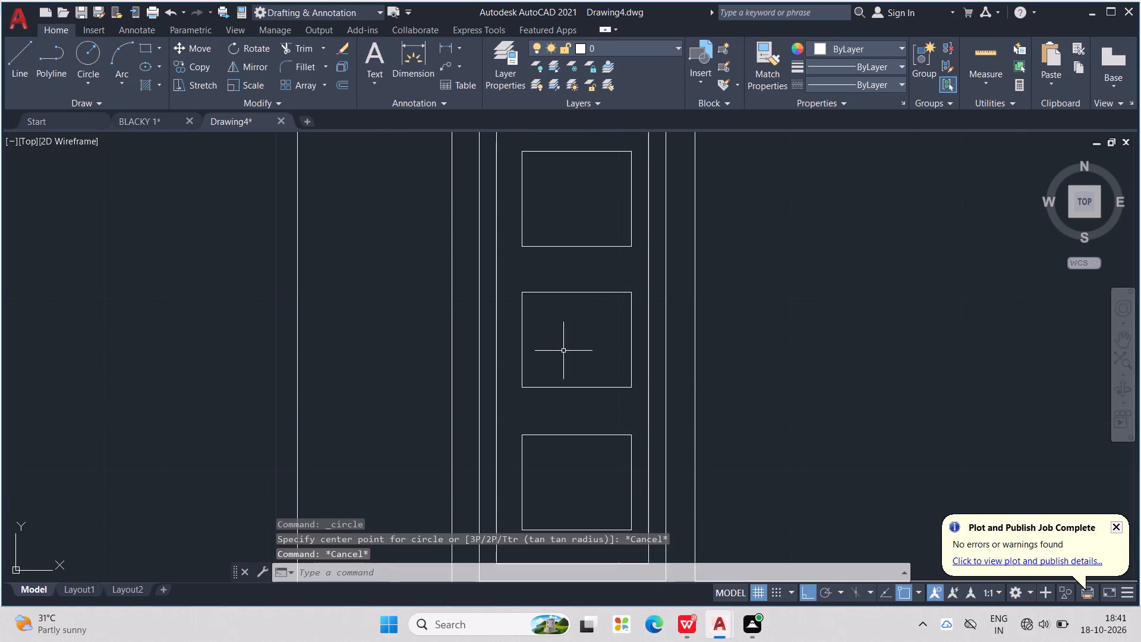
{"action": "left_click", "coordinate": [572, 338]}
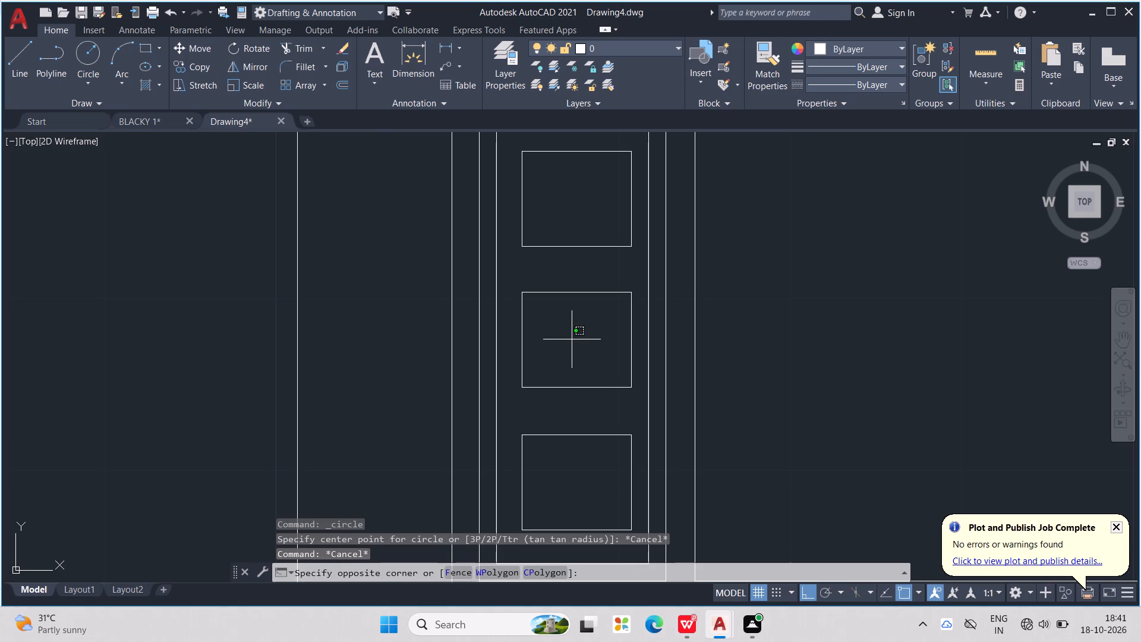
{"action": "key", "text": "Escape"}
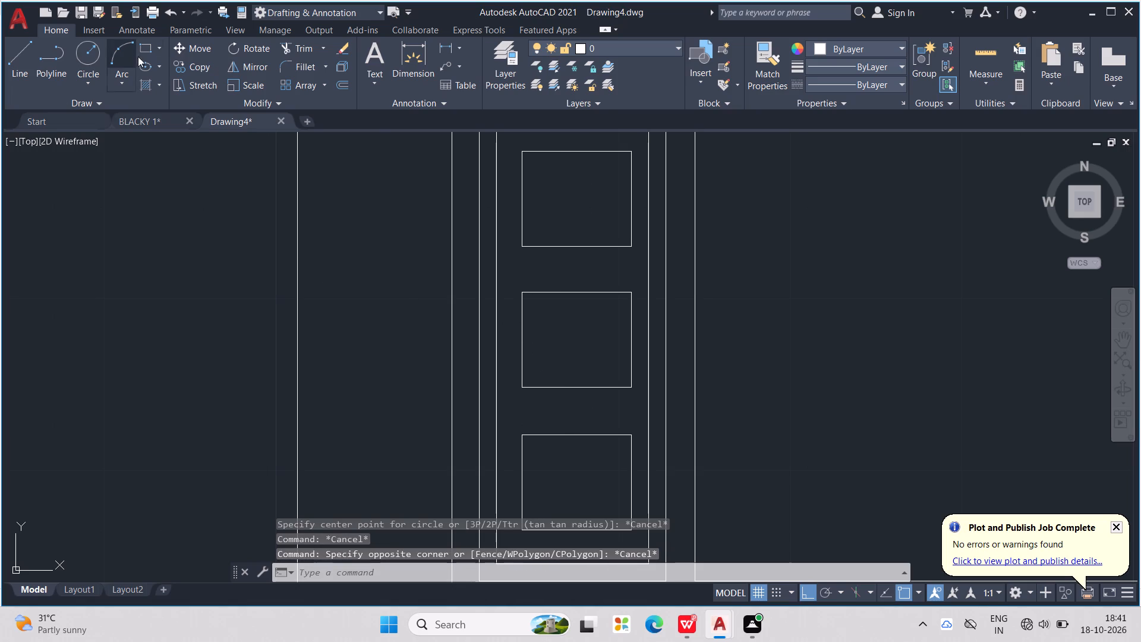
Draw a circle of about 0.2" radius at the centre of the small rectangle second from the bottom.
{"action": "left_click", "coordinate": [80, 54]}
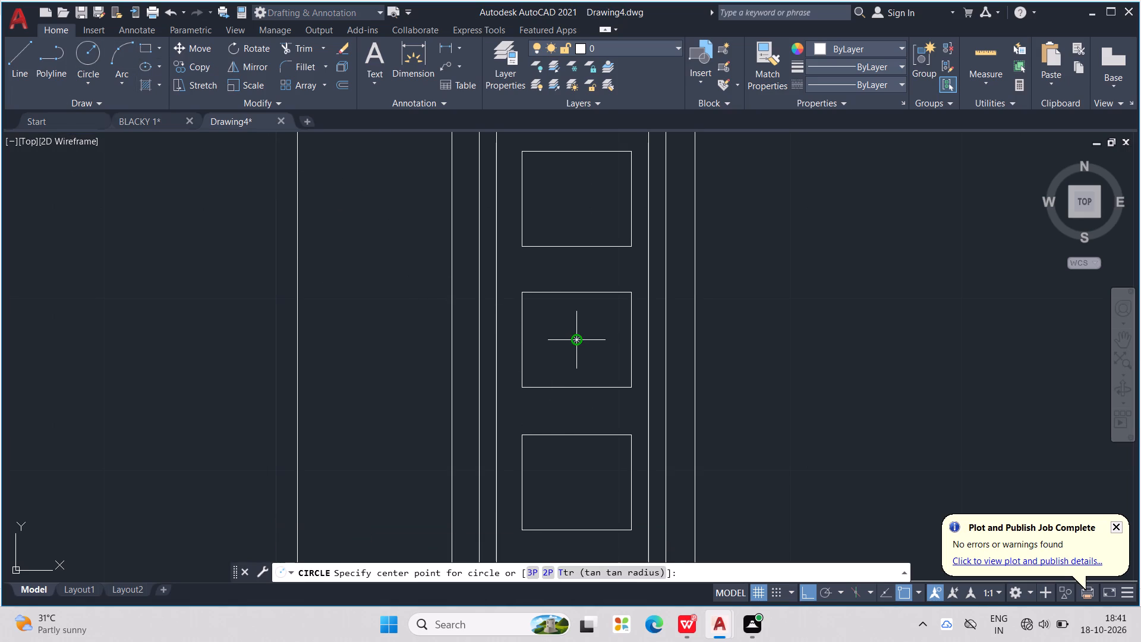
{"action": "left_click", "coordinate": [575, 337]}
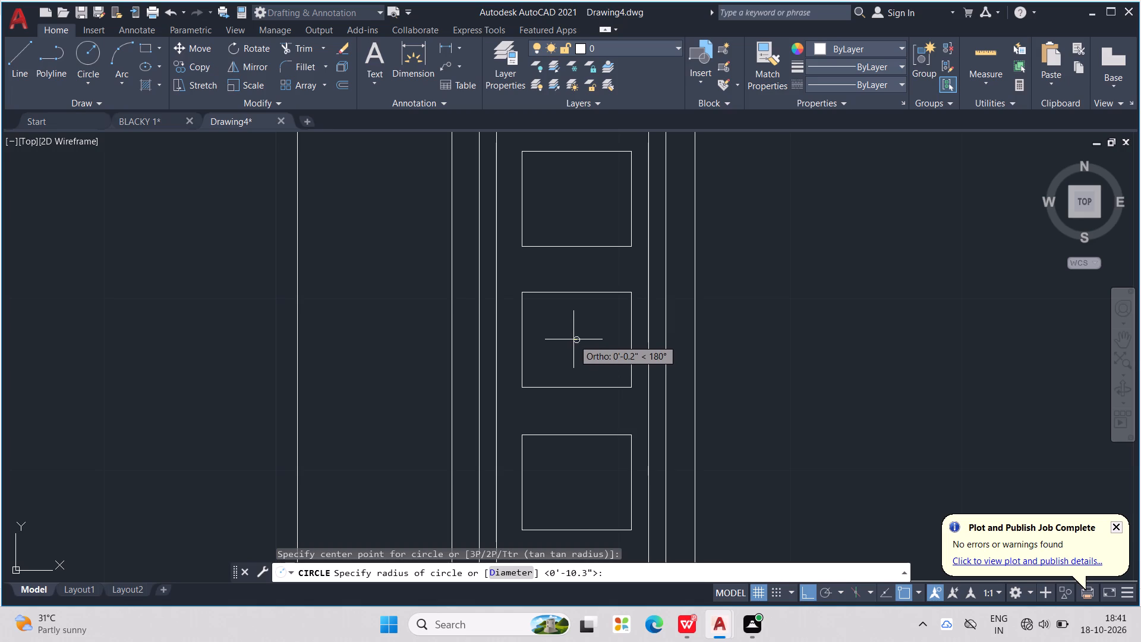
{"action": "left_click", "coordinate": [573, 339]}
Copy the tiny circle to the centre of the small rectangle directly above.
{"action": "left_click_drag", "start_coordinate": [556, 336], "coordinate": [573, 368]}
{"action": "key", "text": "ctrl+c"}
{"action": "key", "text": "ctrl+v"}
{"action": "middle_click_drag", "start_coordinate": [578, 335], "coordinate": [587, 417]}
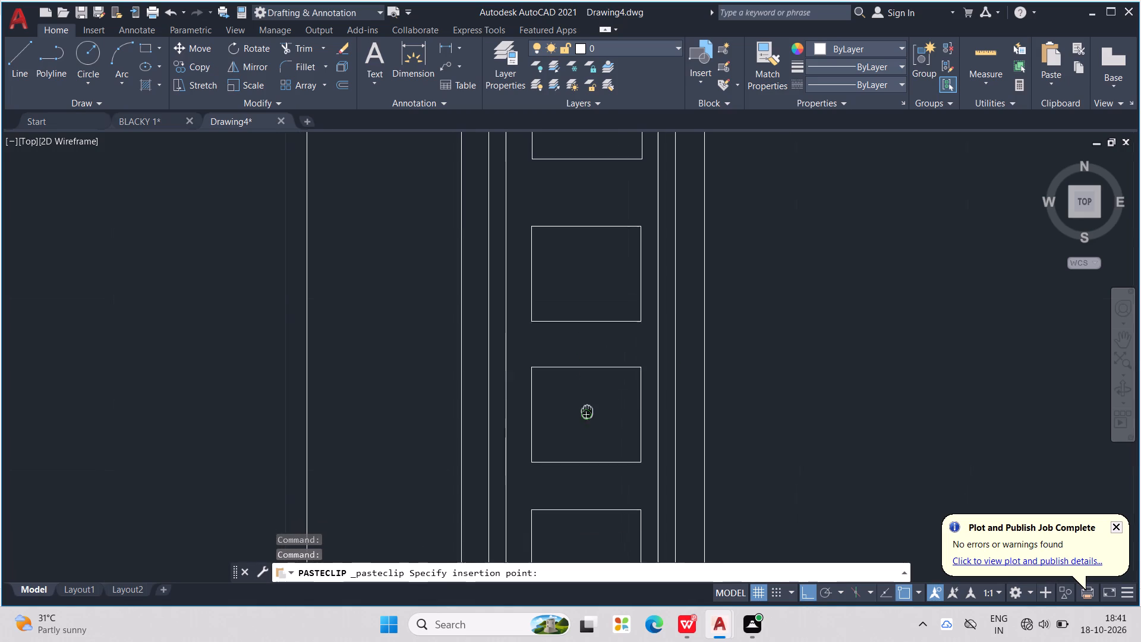
{"action": "middle_click_drag", "start_coordinate": [587, 417], "coordinate": [585, 444]}
{"action": "left_click", "coordinate": [581, 311]}
{"action": "scroll", "coordinate": [582, 316], "scroll_direction": "down", "scroll_amount": 2}
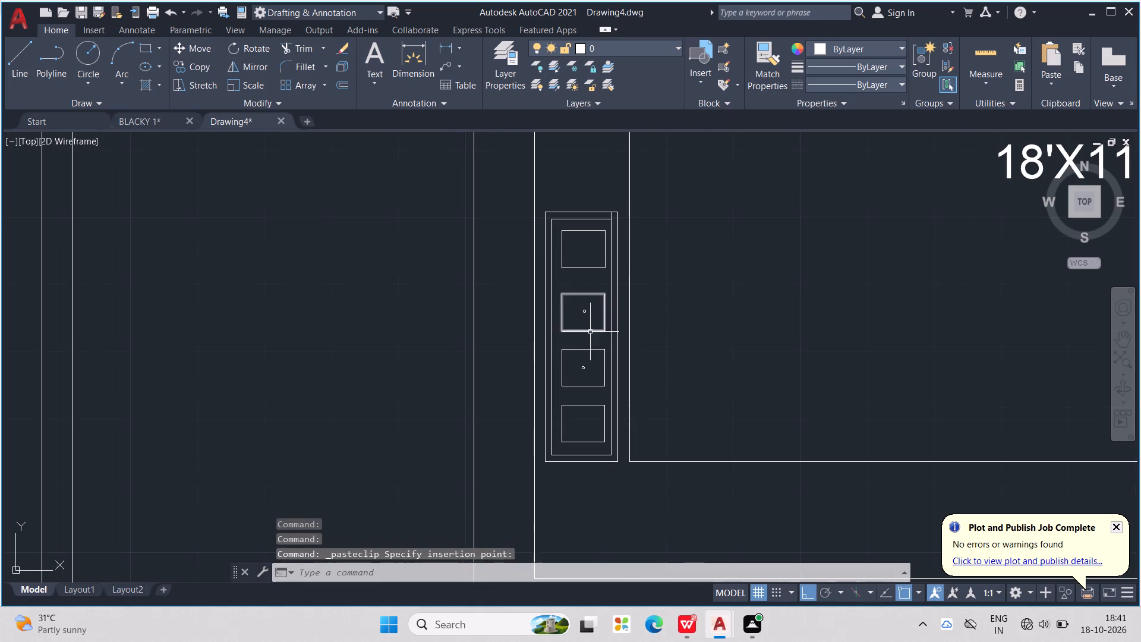
{"action": "key", "text": "Escape"}
{"action": "key", "text": "Escape"}
{"action": "key", "text": "Escape"}
{"action": "key", "text": "Escape"}
{"action": "key", "text": "Escape"}
{"action": "key", "text": "Escape"}
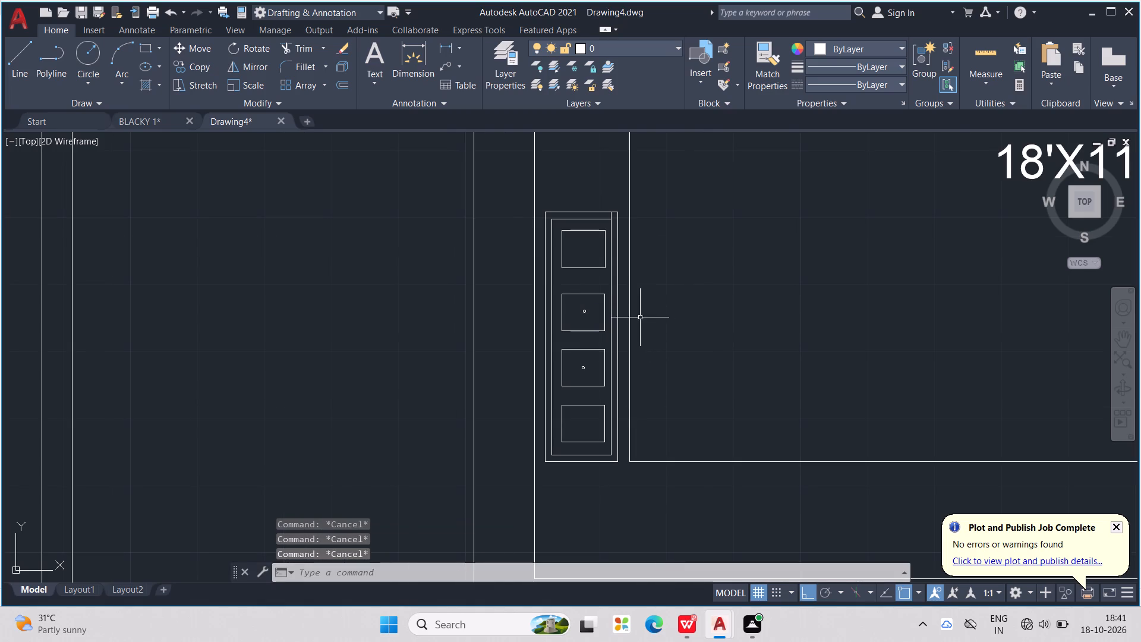
Hatch the top and bottom small rectangles of the kitchen fixture solid, with hatch colour and background colour both 0,0,0.
{"action": "type", "text": "HATC"}
{"action": "key", "text": "h"}
{"action": "key", "text": "Return"}
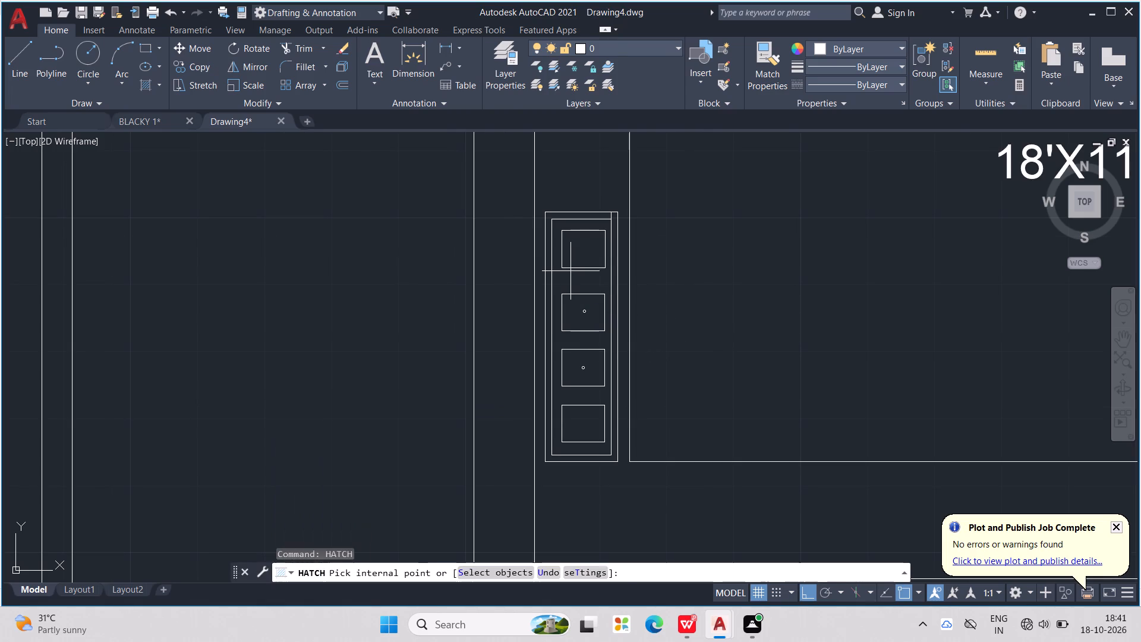
{"action": "left_click", "coordinate": [430, 70]}
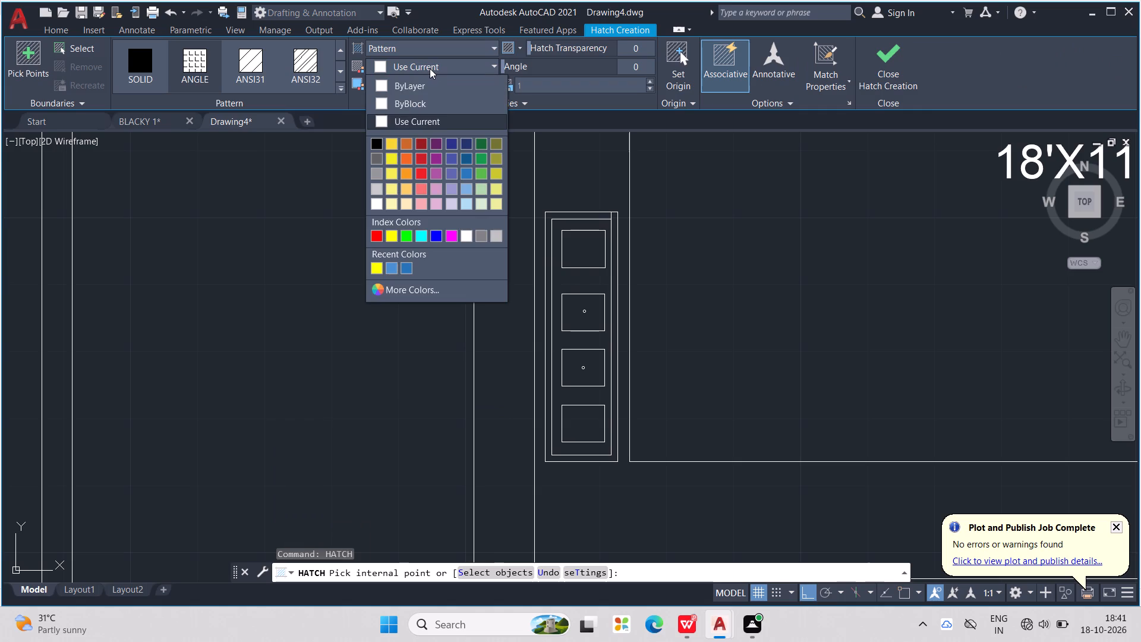
{"action": "left_click", "coordinate": [371, 140]}
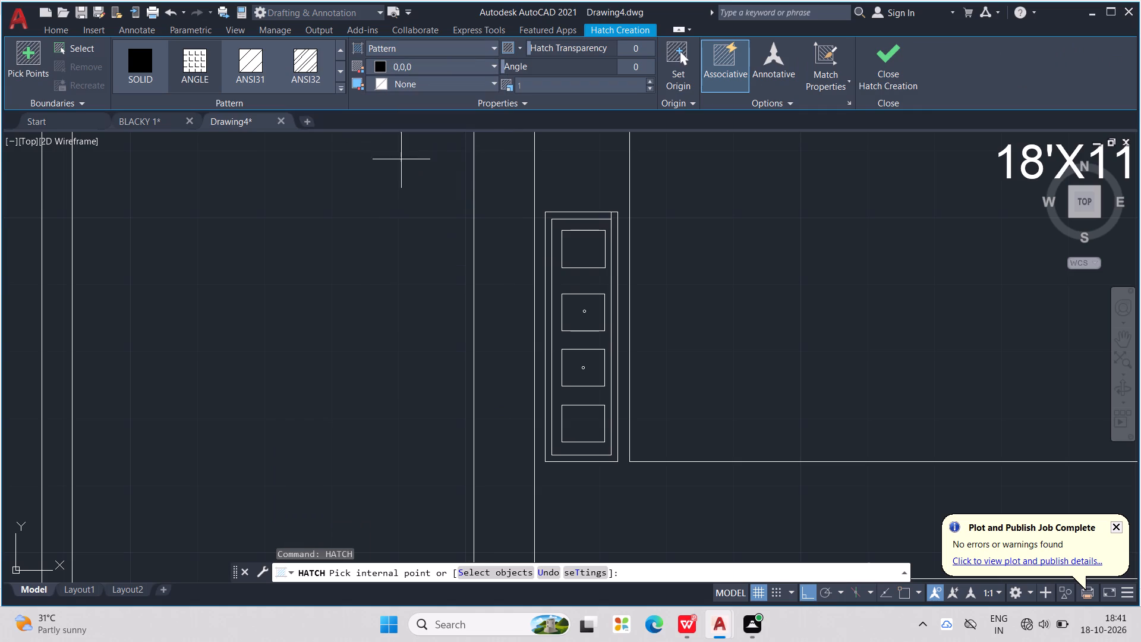
{"action": "left_click", "coordinate": [496, 79]}
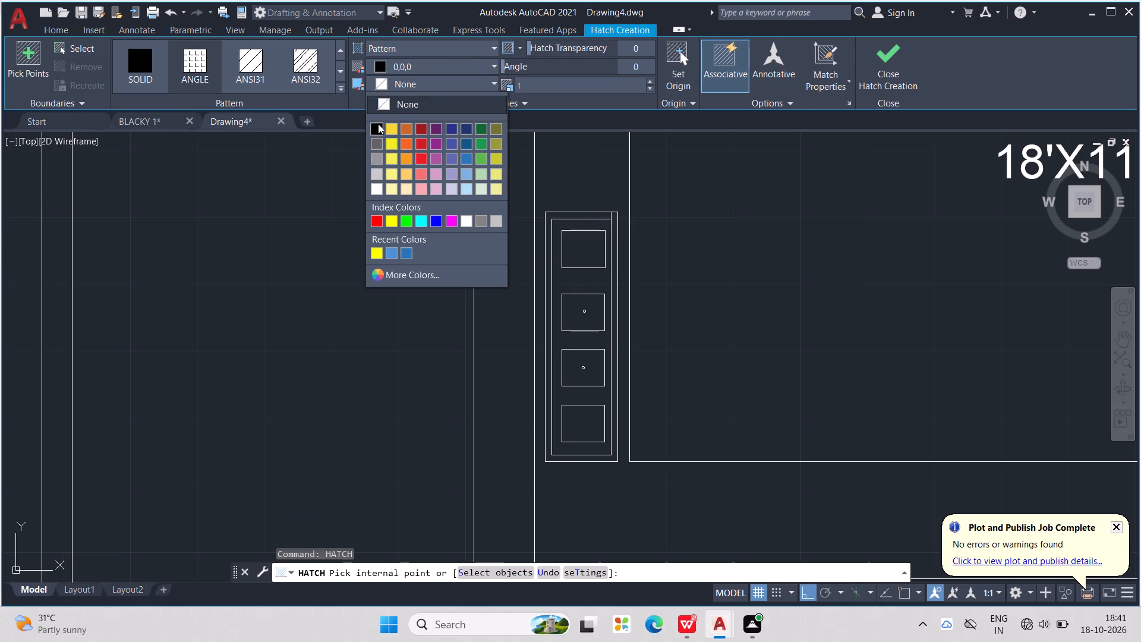
{"action": "left_click", "coordinate": [378, 124]}
{"action": "left_click", "coordinate": [590, 251]}
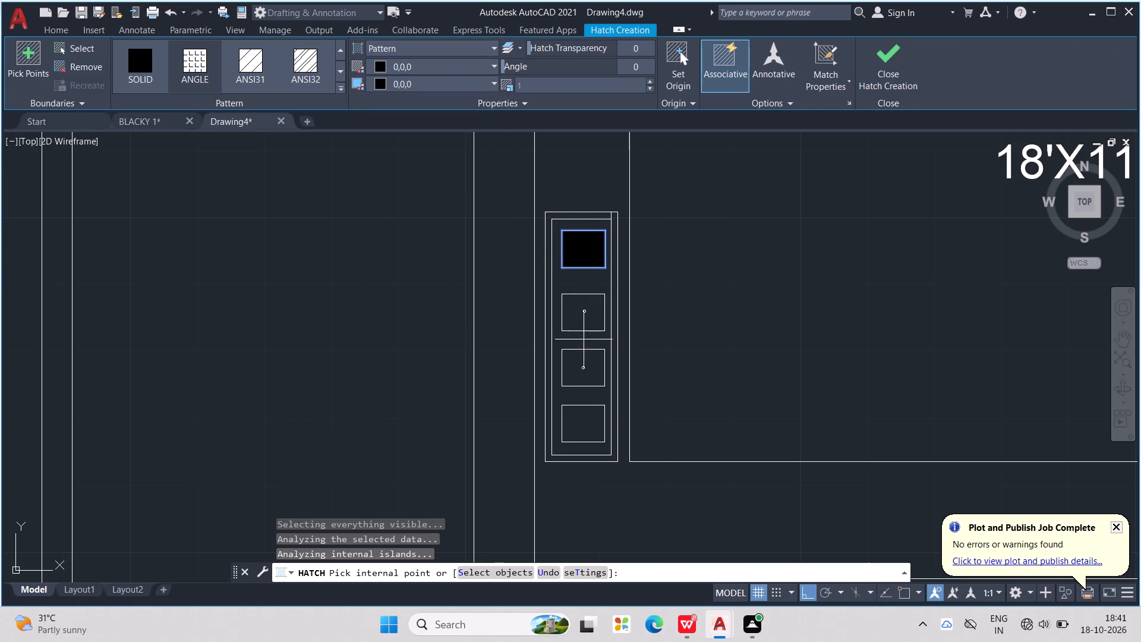
{"action": "left_click", "coordinate": [585, 424]}
{"action": "scroll", "coordinate": [660, 357], "scroll_direction": "down", "scroll_amount": 3}
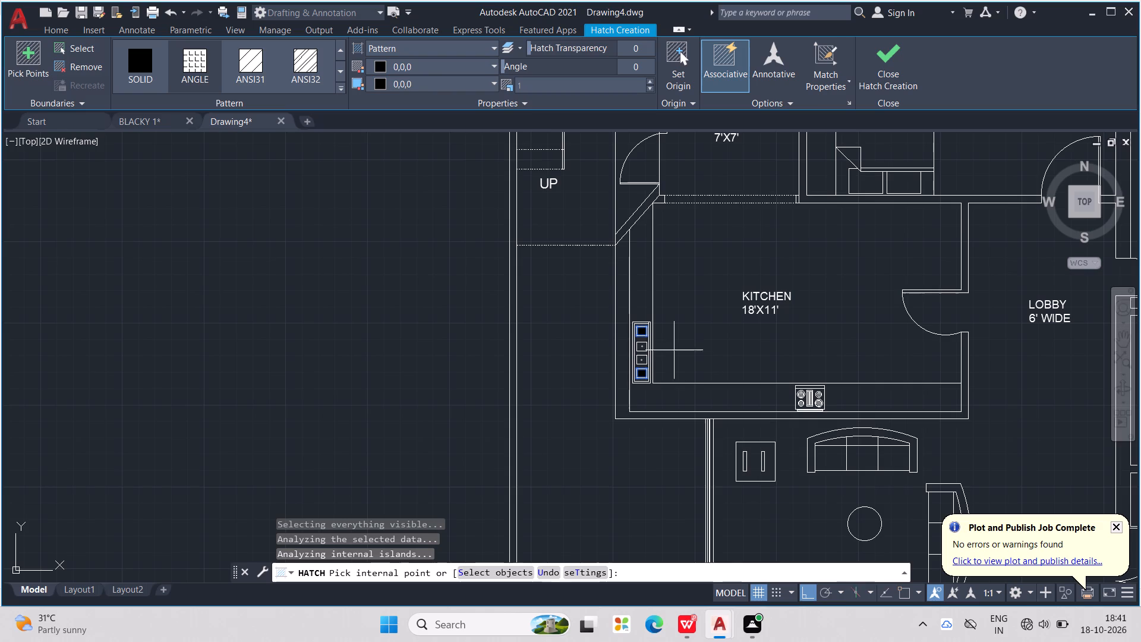
{"action": "key", "text": "Escape"}
{"action": "key", "text": "Escape"}
{"action": "key", "text": "Escape"}
{"action": "key", "text": "Escape"}
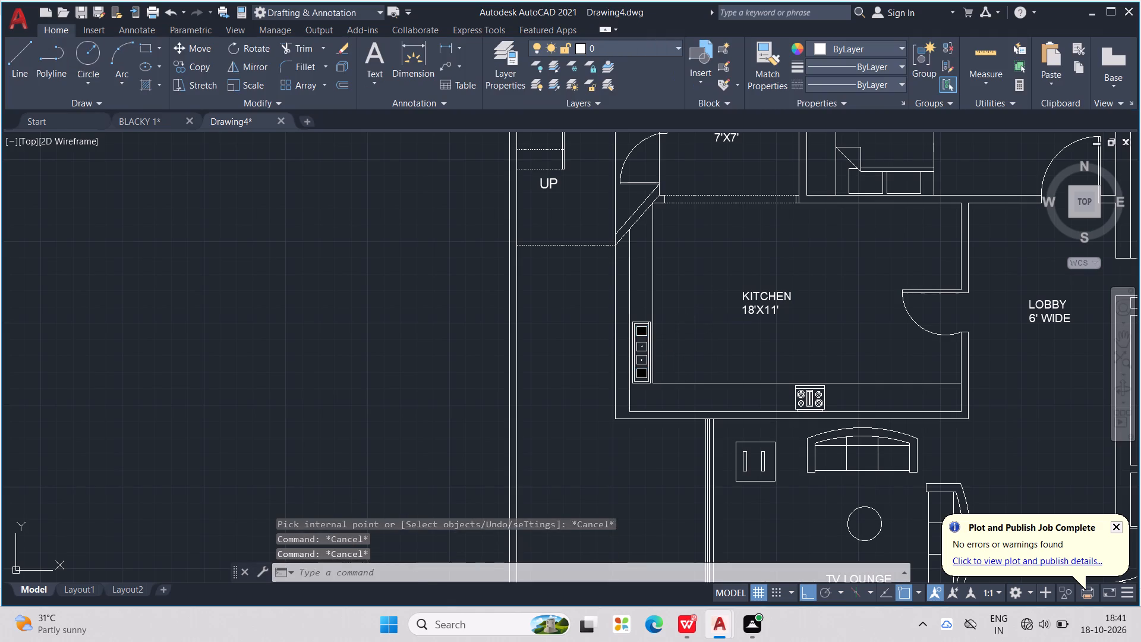
Examine the hatched fixture on the kitchen counter, the surrounding kitchen and the wider floor plan.
{"action": "scroll", "coordinate": [664, 351], "scroll_direction": "up", "scroll_amount": 2}
{"action": "middle_click_drag", "start_coordinate": [665, 351], "coordinate": [619, 396]}
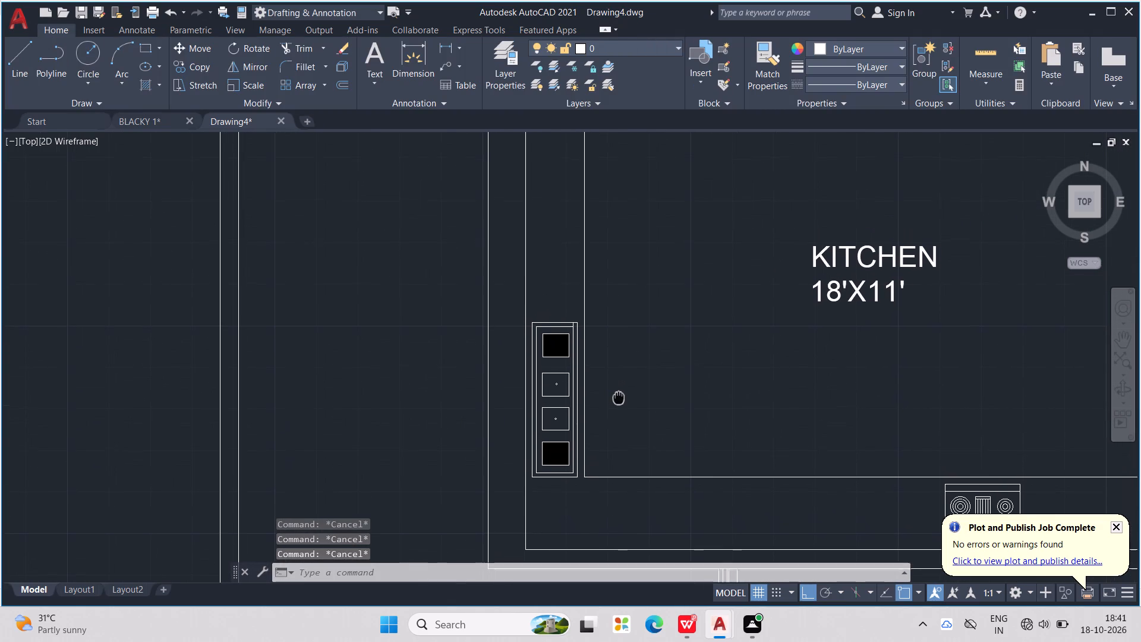
{"action": "middle_click_drag", "start_coordinate": [619, 396], "coordinate": [619, 399]}
{"action": "scroll", "coordinate": [619, 399], "scroll_direction": "down", "scroll_amount": 1}
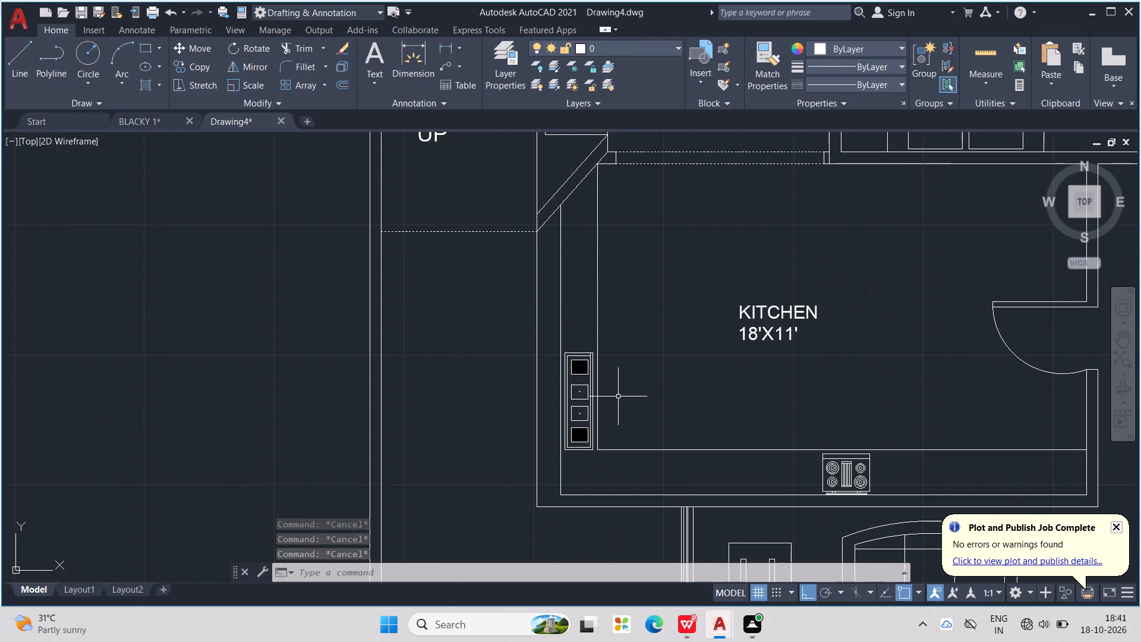
{"action": "scroll", "coordinate": [619, 392], "scroll_direction": "down", "scroll_amount": 1}
{"action": "middle_click_drag", "start_coordinate": [619, 378], "coordinate": [544, 439]}
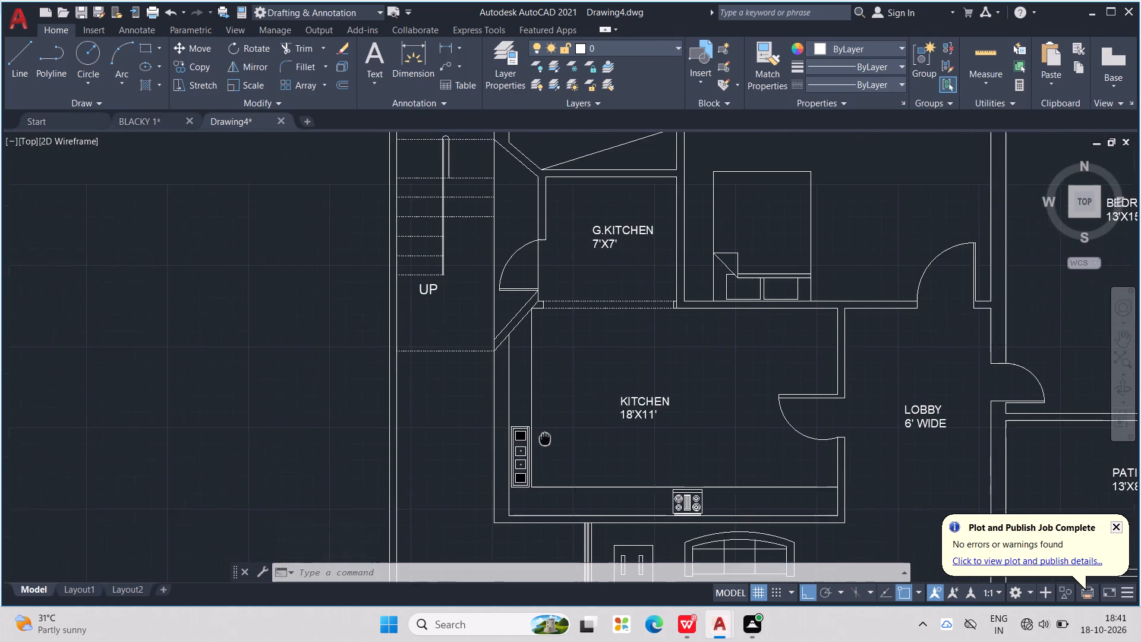
{"action": "middle_click_drag", "start_coordinate": [544, 439], "coordinate": [544, 439]}
{"action": "scroll", "coordinate": [544, 439], "scroll_direction": "down", "scroll_amount": 2}
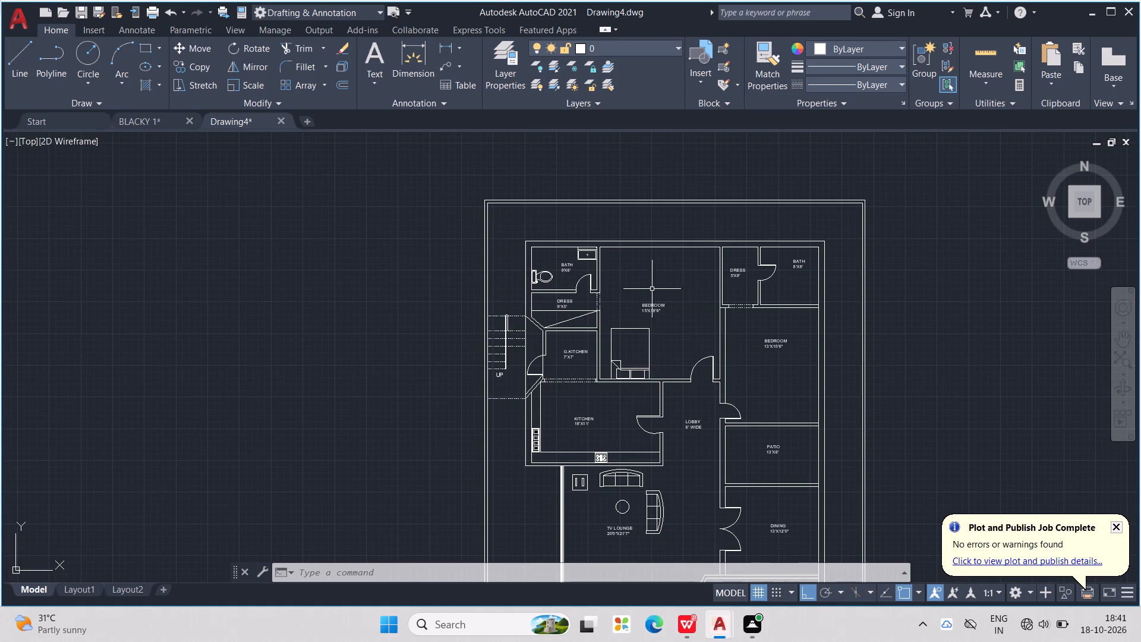
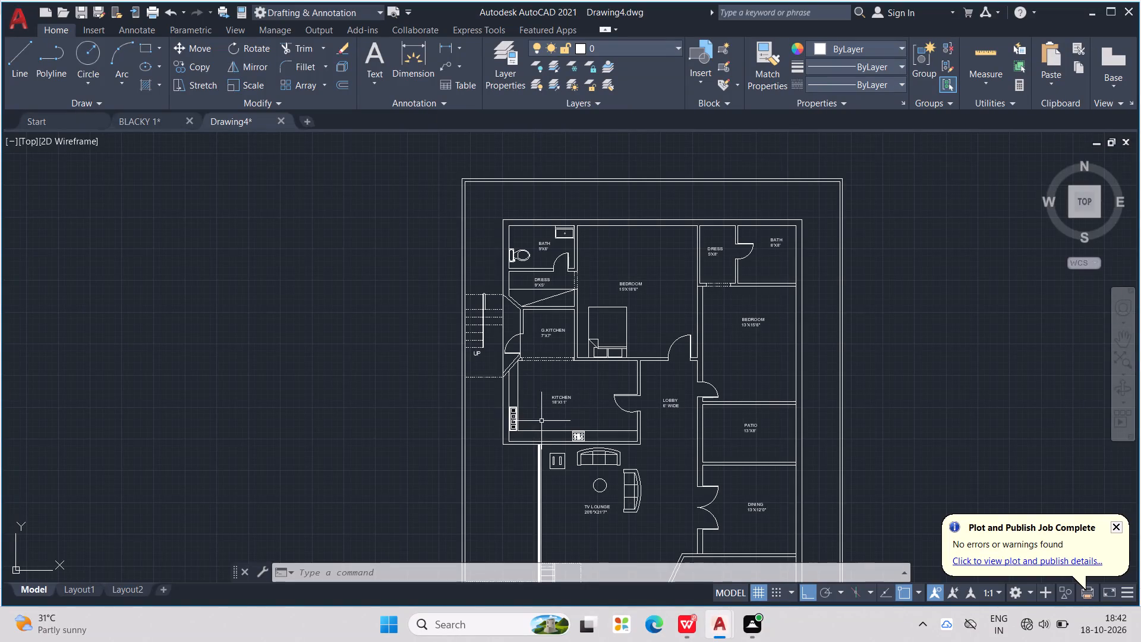
Copy the curved three-seat sofa from the TV lounge into the 15'X18'6" bedroom, beside the wall shared with the 5'X8' dress.
{"action": "left_click", "coordinate": [642, 481]}
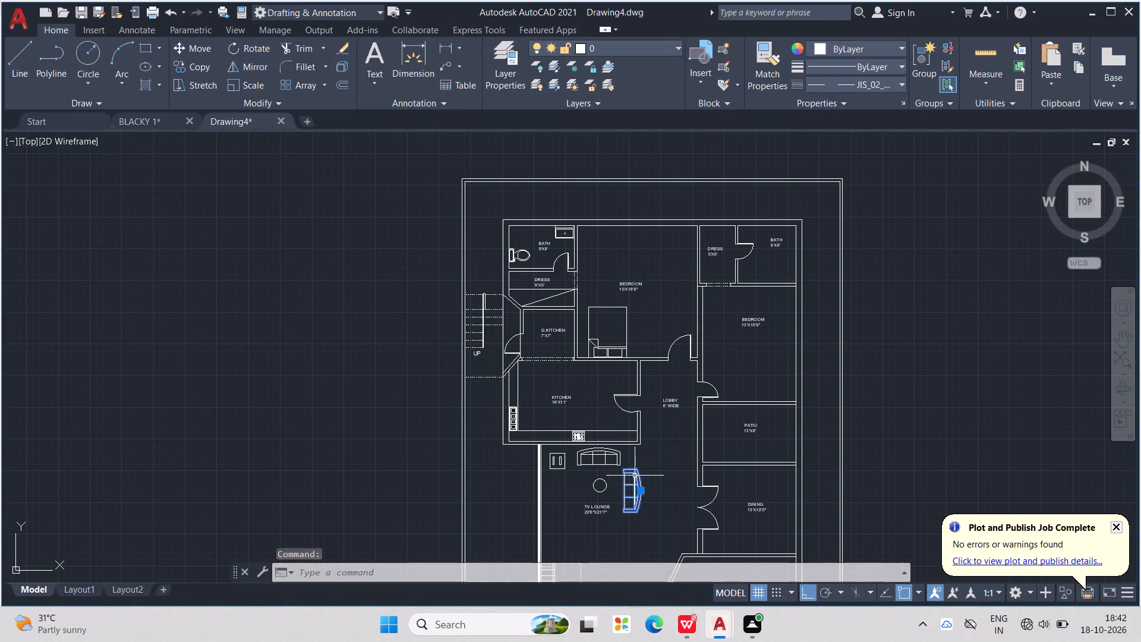
{"action": "key", "text": "ctrl+c"}
{"action": "key", "text": "ctrl+v"}
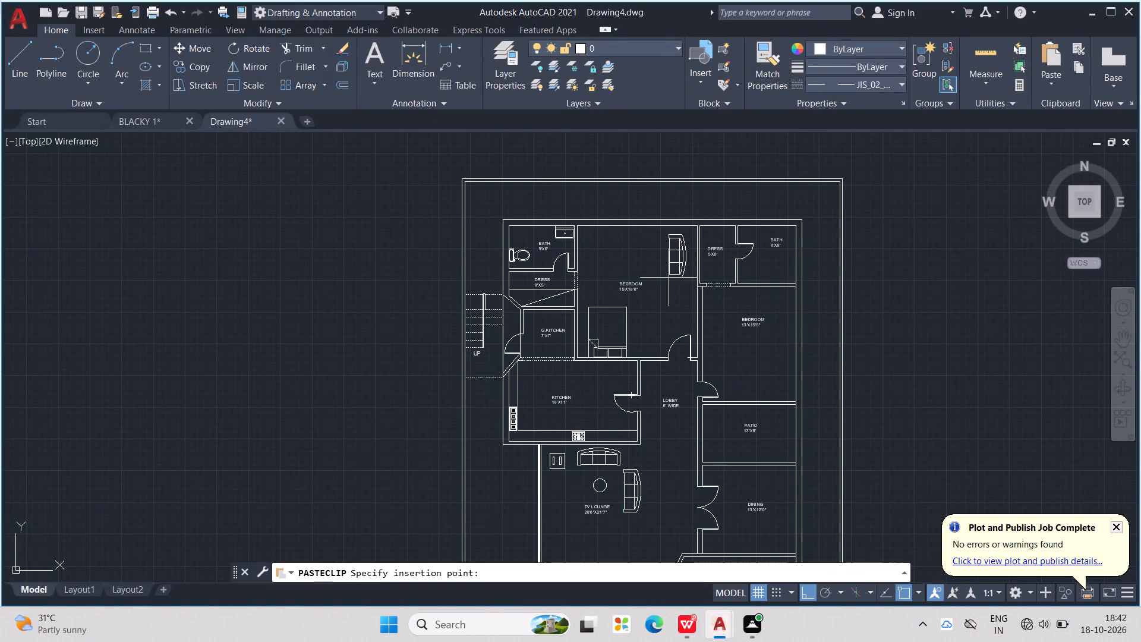
{"action": "scroll", "coordinate": [679, 309], "scroll_direction": "up", "scroll_amount": 1}
{"action": "middle_click_drag", "start_coordinate": [677, 306], "coordinate": [666, 395]}
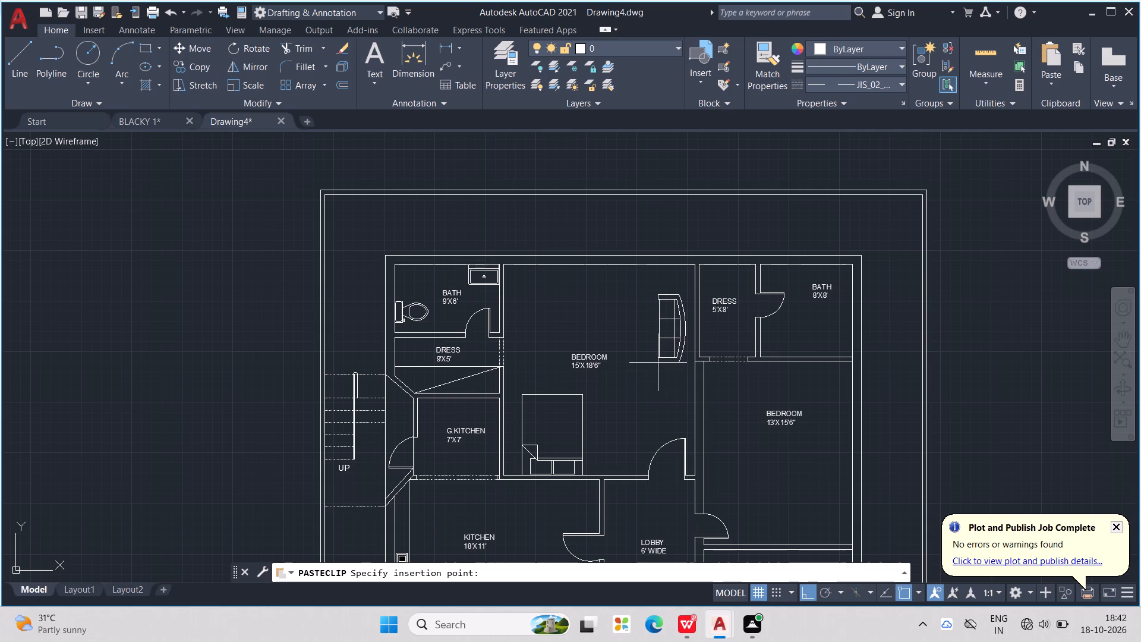
{"action": "left_click", "coordinate": [658, 363]}
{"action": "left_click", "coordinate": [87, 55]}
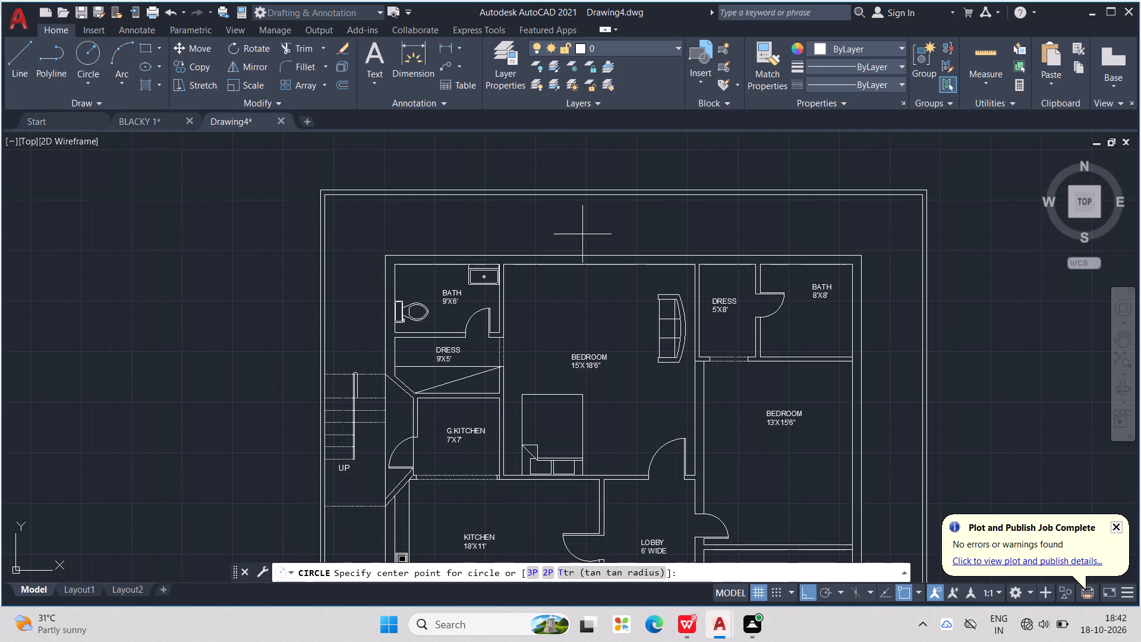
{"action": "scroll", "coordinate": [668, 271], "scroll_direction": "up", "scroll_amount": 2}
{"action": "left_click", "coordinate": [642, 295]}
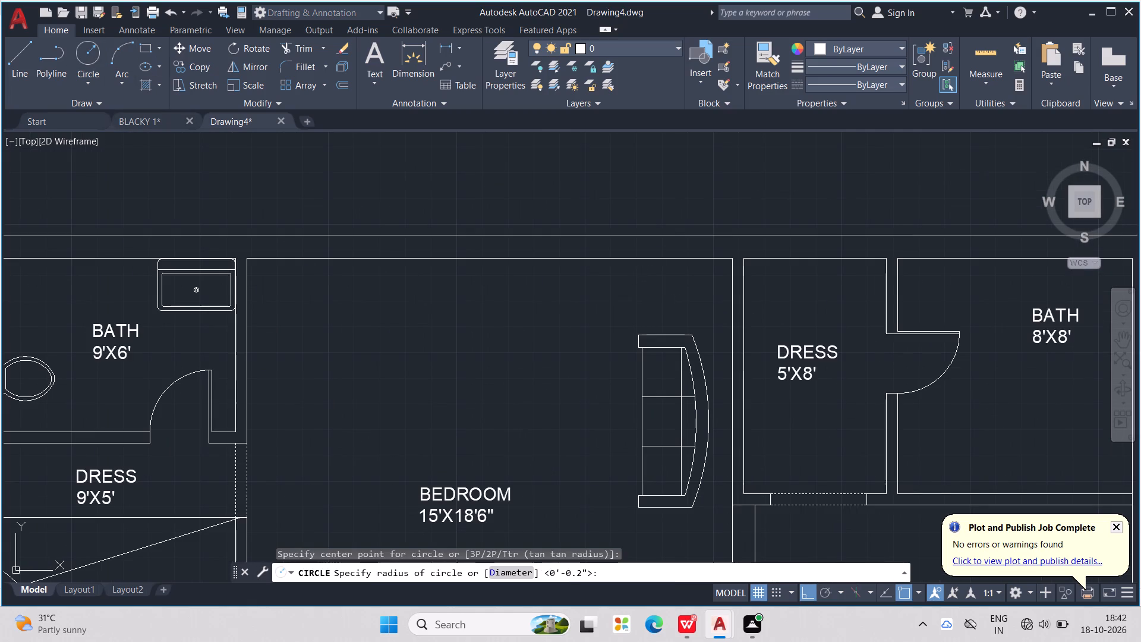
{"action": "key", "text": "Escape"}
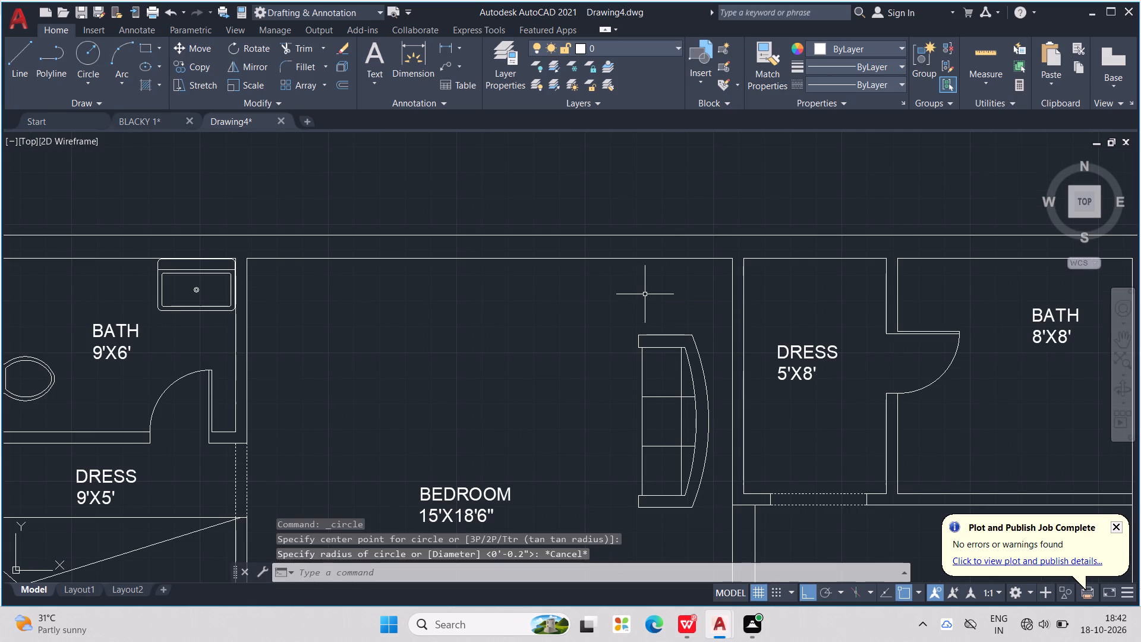
Draw a circle of about 6.4" radius just above the bedroom sofa as a round side table.
{"action": "left_click", "coordinate": [91, 56]}
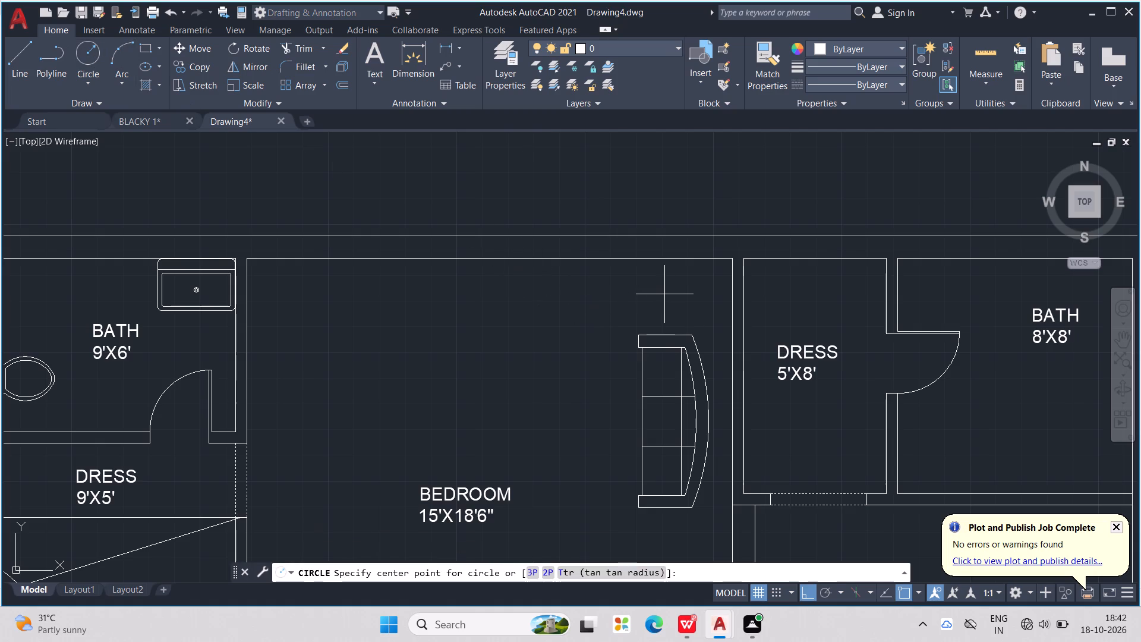
{"action": "middle_click_drag", "start_coordinate": [664, 294], "coordinate": [615, 299]}
{"action": "scroll", "coordinate": [618, 305], "scroll_direction": "up", "scroll_amount": 1}
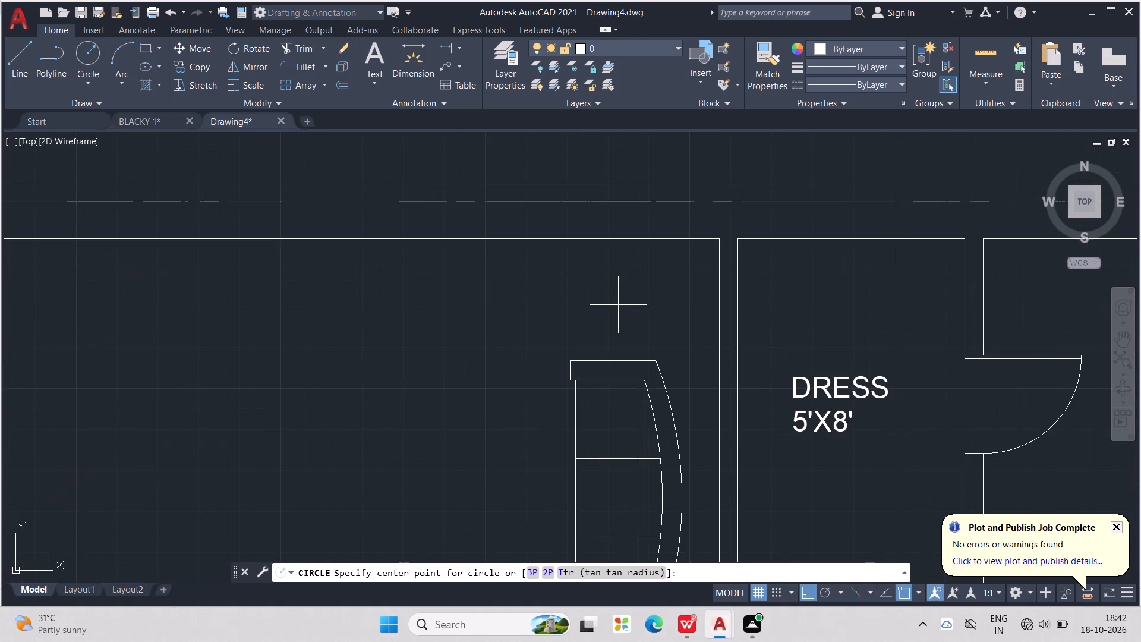
{"action": "left_click", "coordinate": [603, 295]}
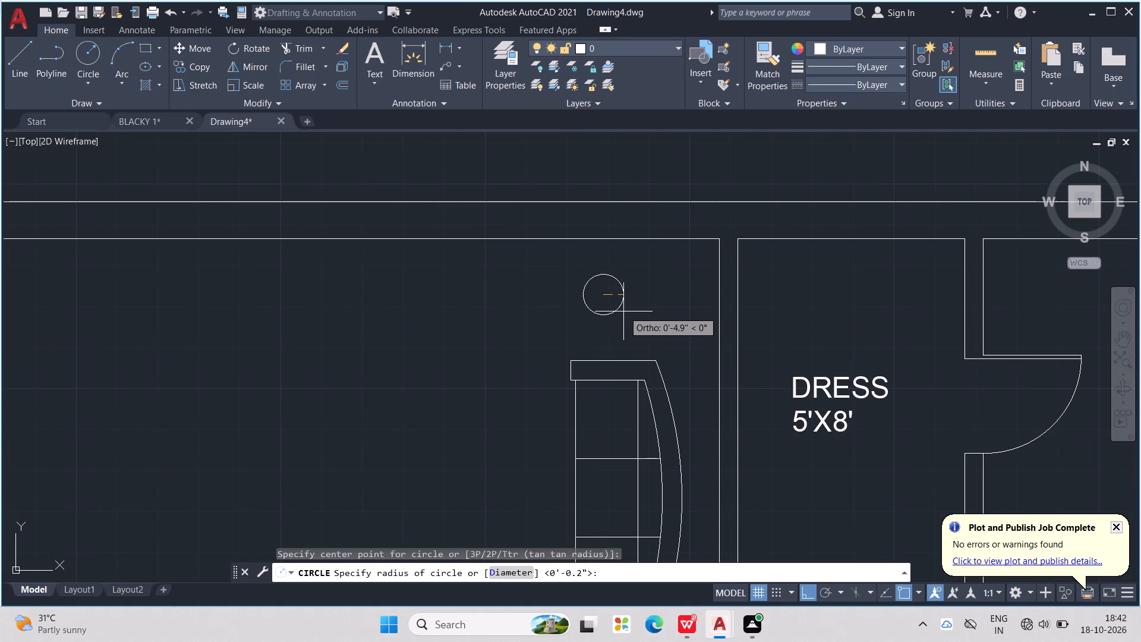
{"action": "left_click", "coordinate": [622, 321]}
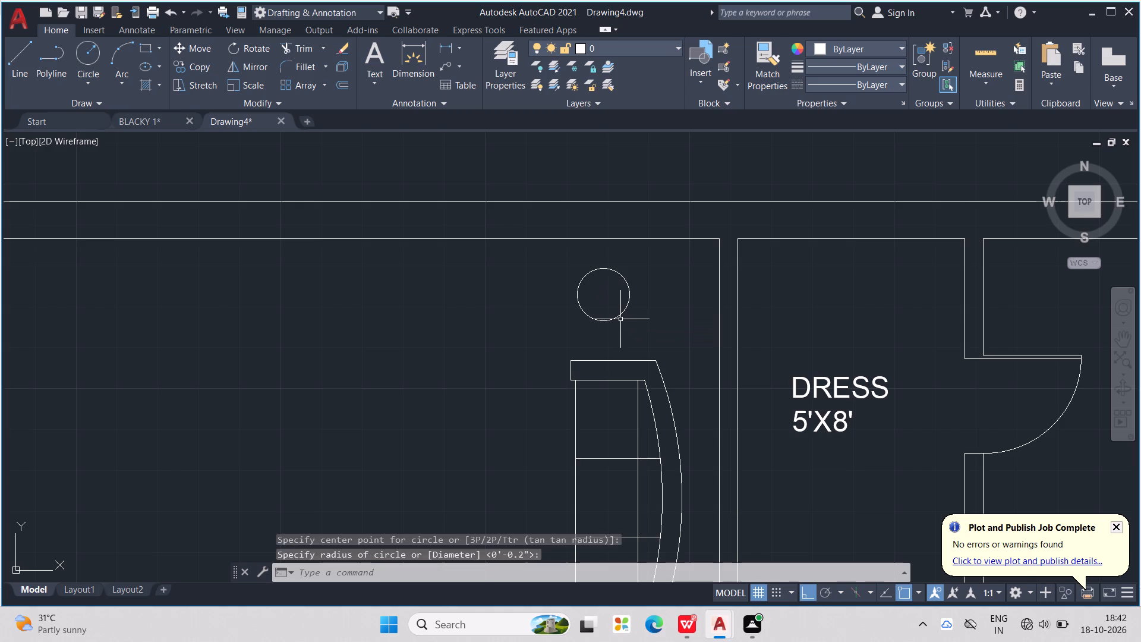
{"action": "scroll", "coordinate": [620, 319], "scroll_direction": "down", "scroll_amount": 2}
{"action": "key", "text": "Escape"}
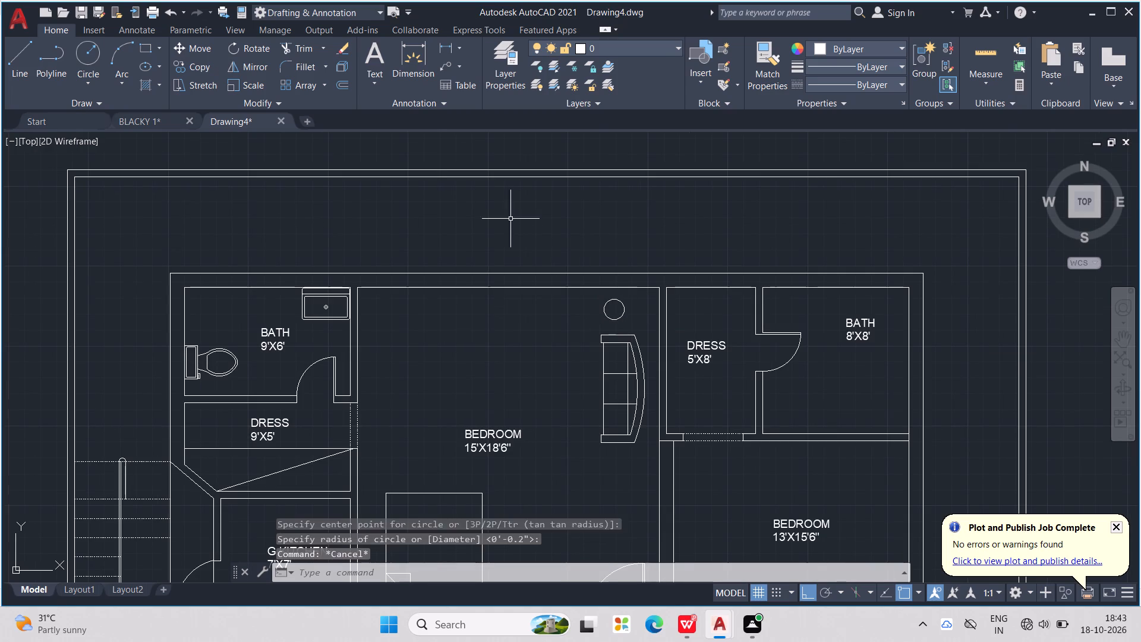
{"action": "key", "text": "Escape"}
Draw an upright rectangle as a coffee table in front of the bedroom sofa.
{"action": "left_click", "coordinate": [146, 53]}
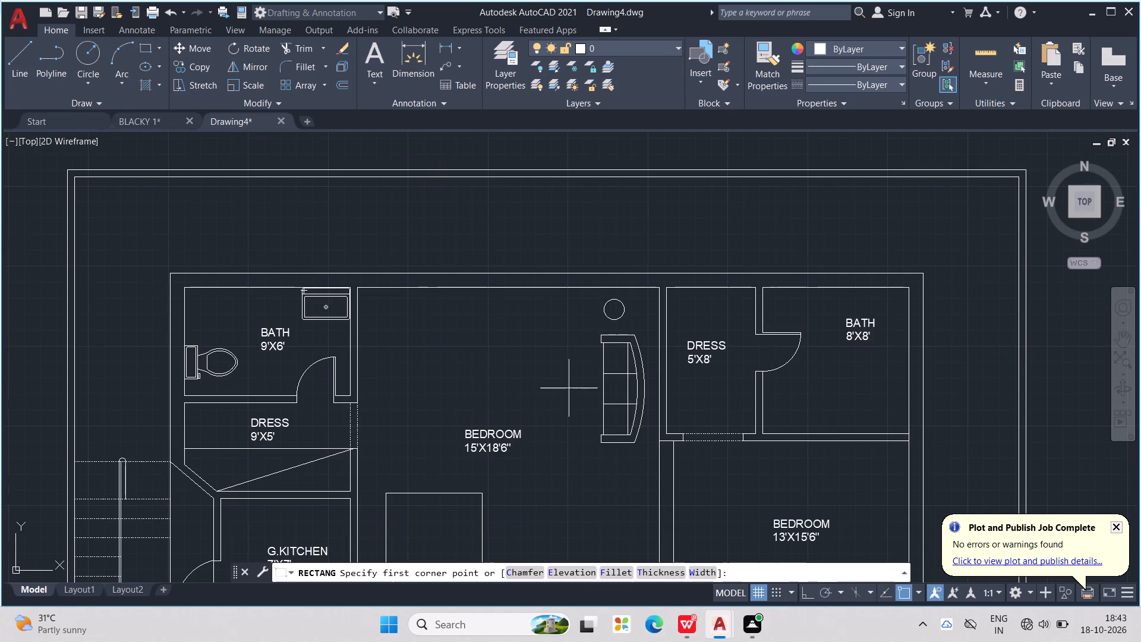
{"action": "middle_click_drag", "start_coordinate": [575, 392], "coordinate": [590, 345]}
{"action": "scroll", "coordinate": [587, 338], "scroll_direction": "up", "scroll_amount": 1}
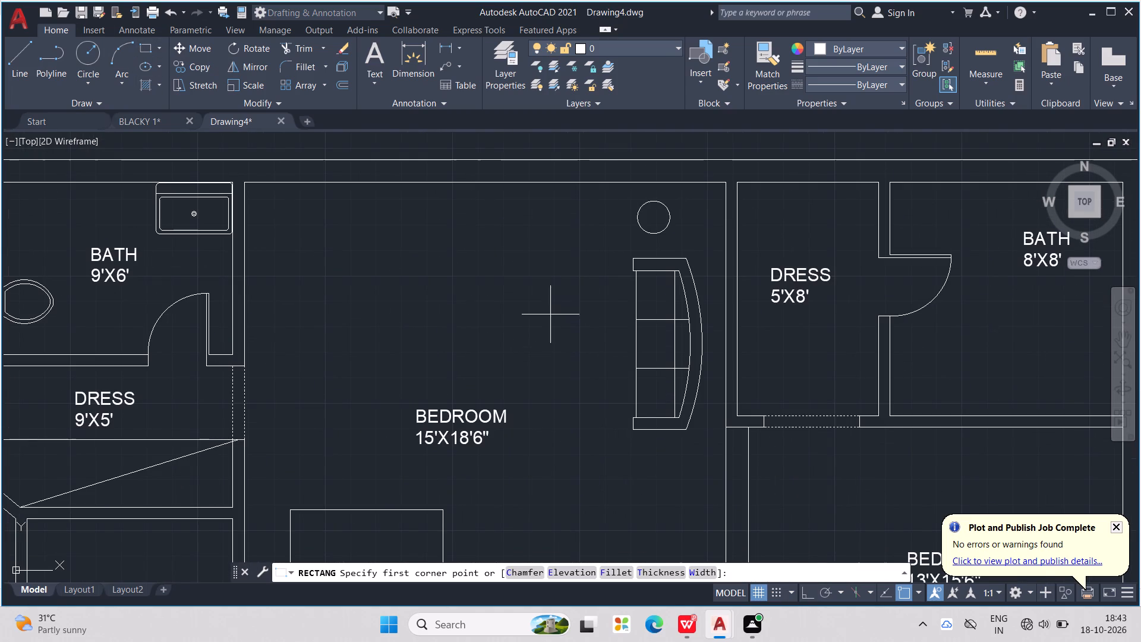
{"action": "left_click", "coordinate": [544, 316]}
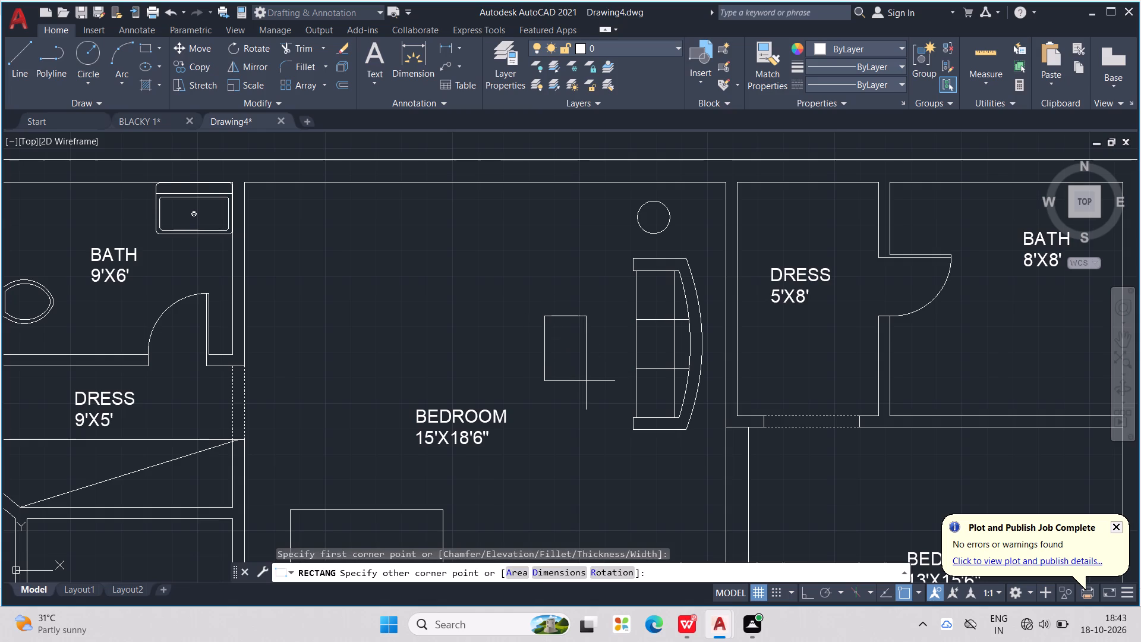
{"action": "left_click", "coordinate": [592, 395]}
{"action": "scroll", "coordinate": [594, 391], "scroll_direction": "down", "scroll_amount": 1}
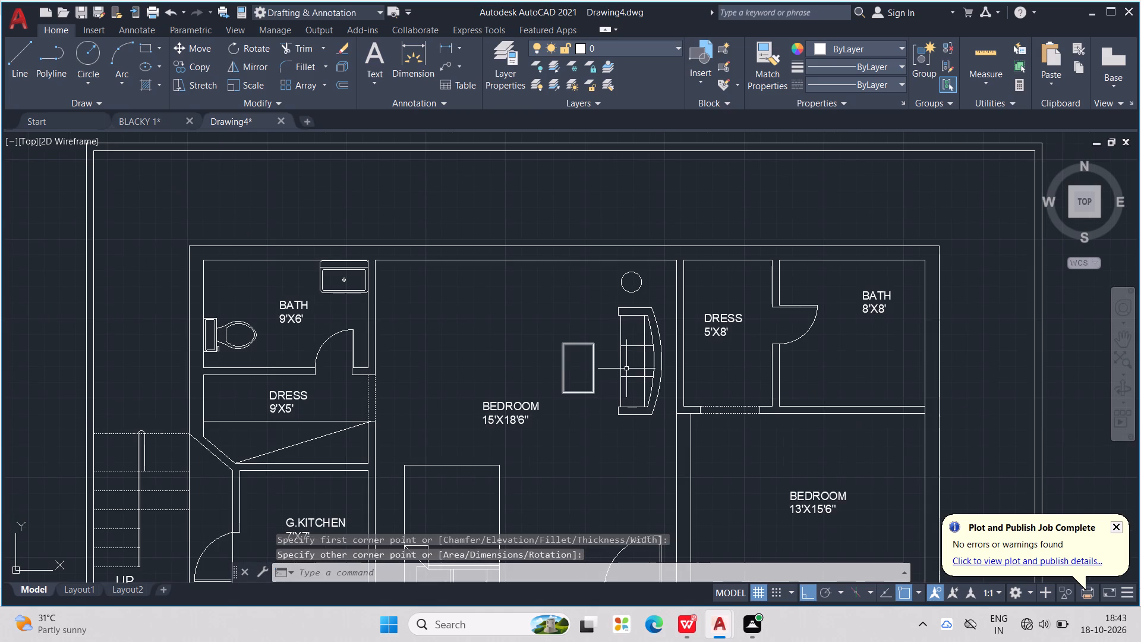
Move the coffee-table rectangle horizontally closer to the bedroom sofa.
{"action": "left_click_drag", "start_coordinate": [548, 317], "coordinate": [566, 421]}
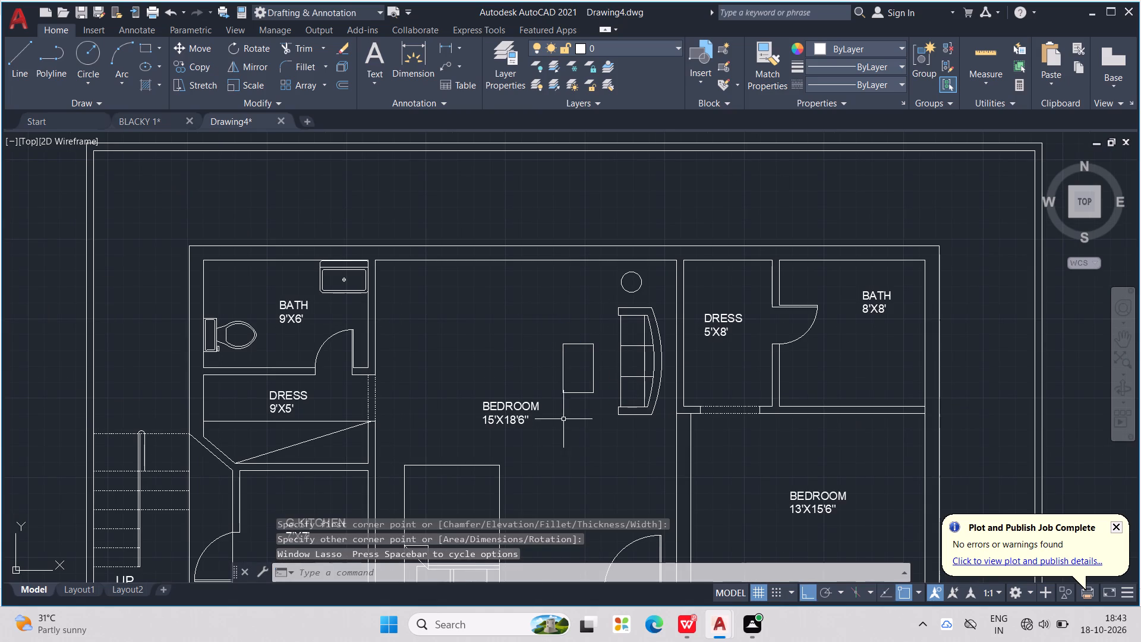
{"action": "left_click_drag", "start_coordinate": [563, 419], "coordinate": [543, 298]}
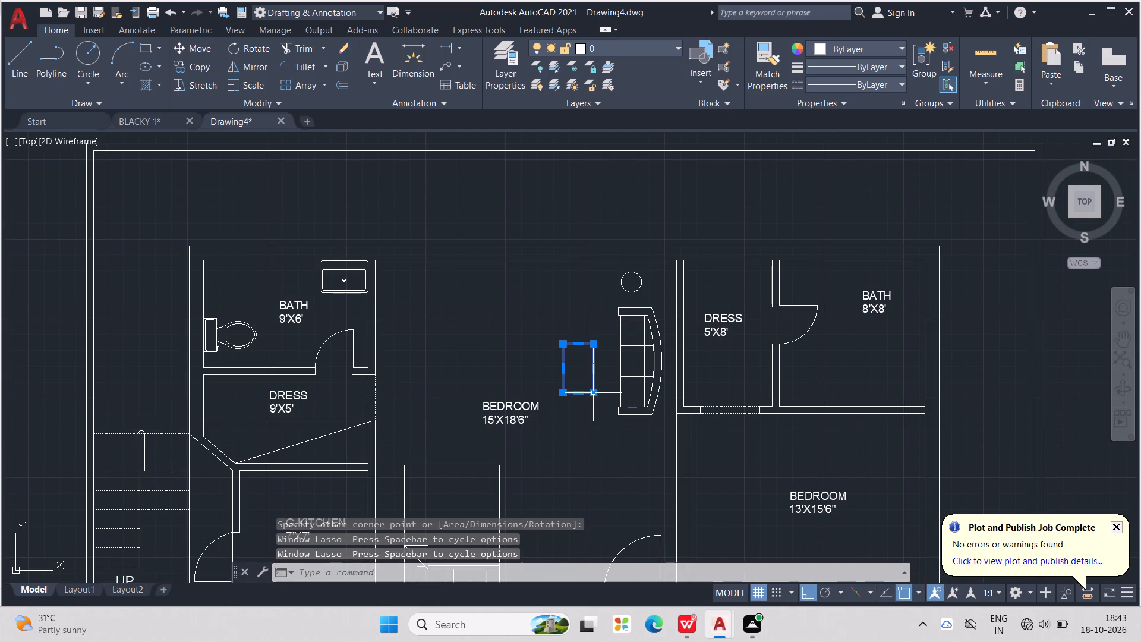
{"action": "key", "text": "m"}
{"action": "key", "text": "o"}
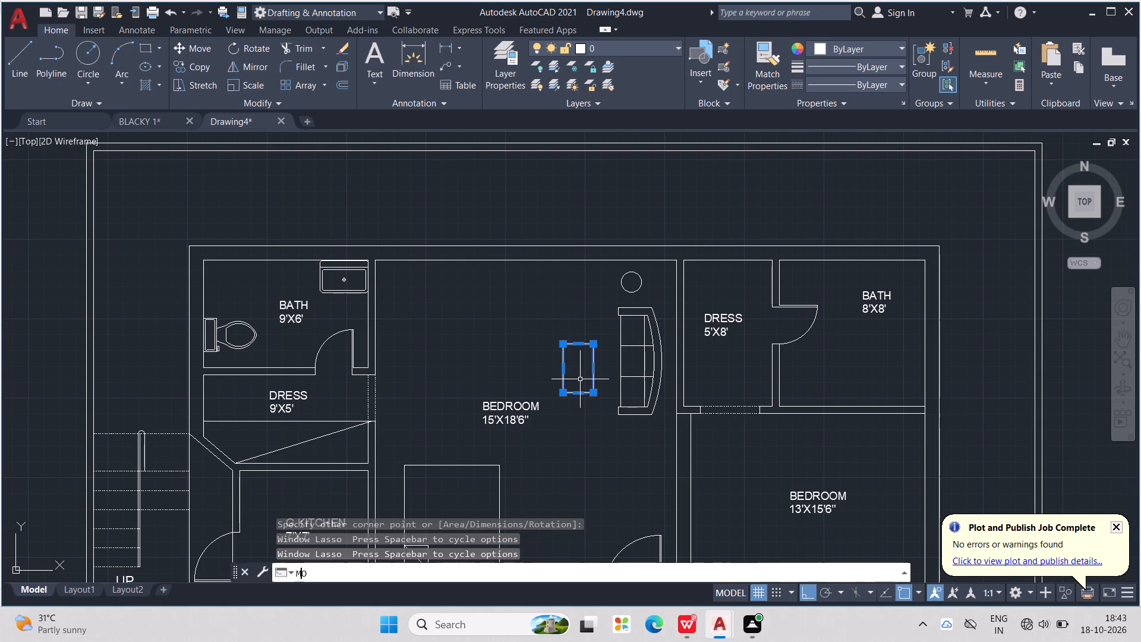
{"action": "key", "text": "v"}
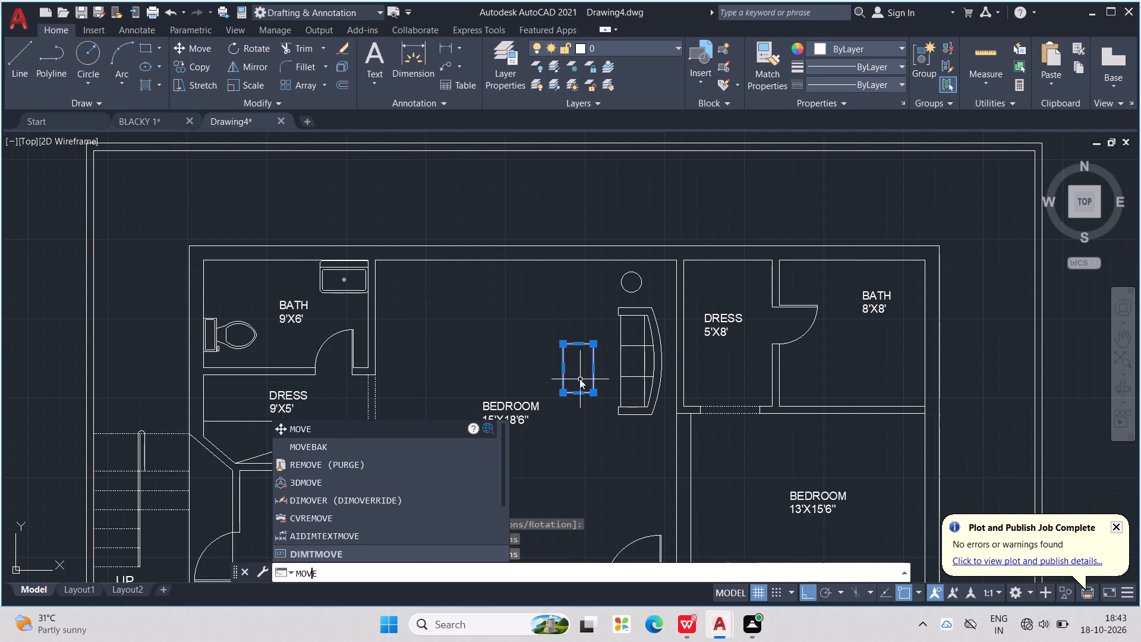
{"action": "key", "text": "Return"}
{"action": "left_click_drag", "start_coordinate": [558, 395], "coordinate": [570, 385]}
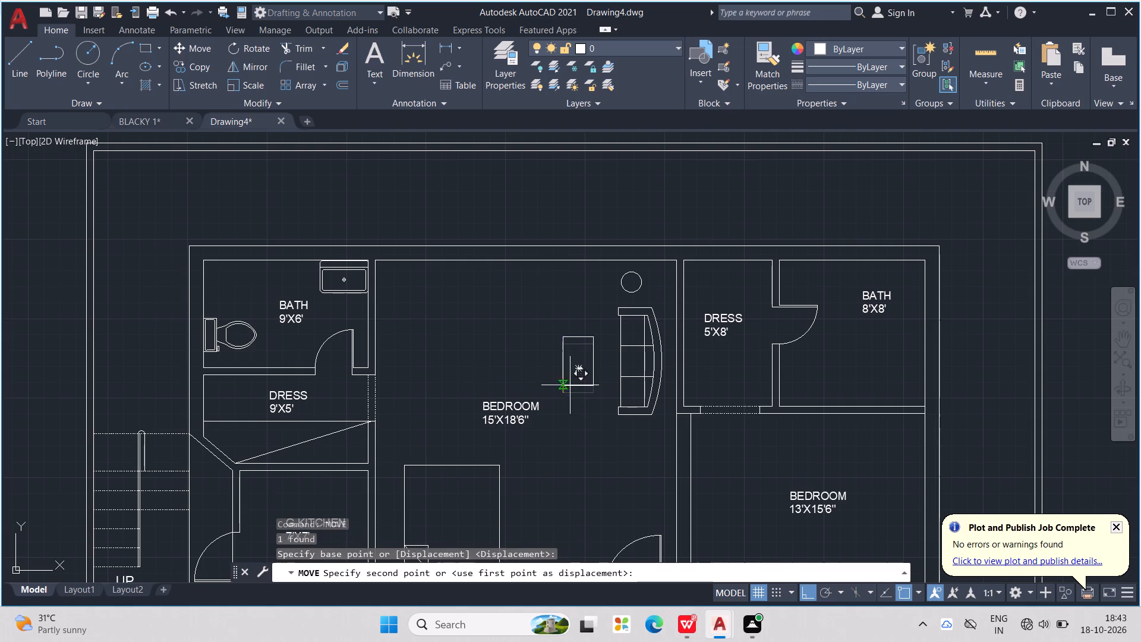
{"action": "left_click_drag", "start_coordinate": [570, 385], "coordinate": [579, 384]}
{"action": "left_click", "coordinate": [579, 384]}
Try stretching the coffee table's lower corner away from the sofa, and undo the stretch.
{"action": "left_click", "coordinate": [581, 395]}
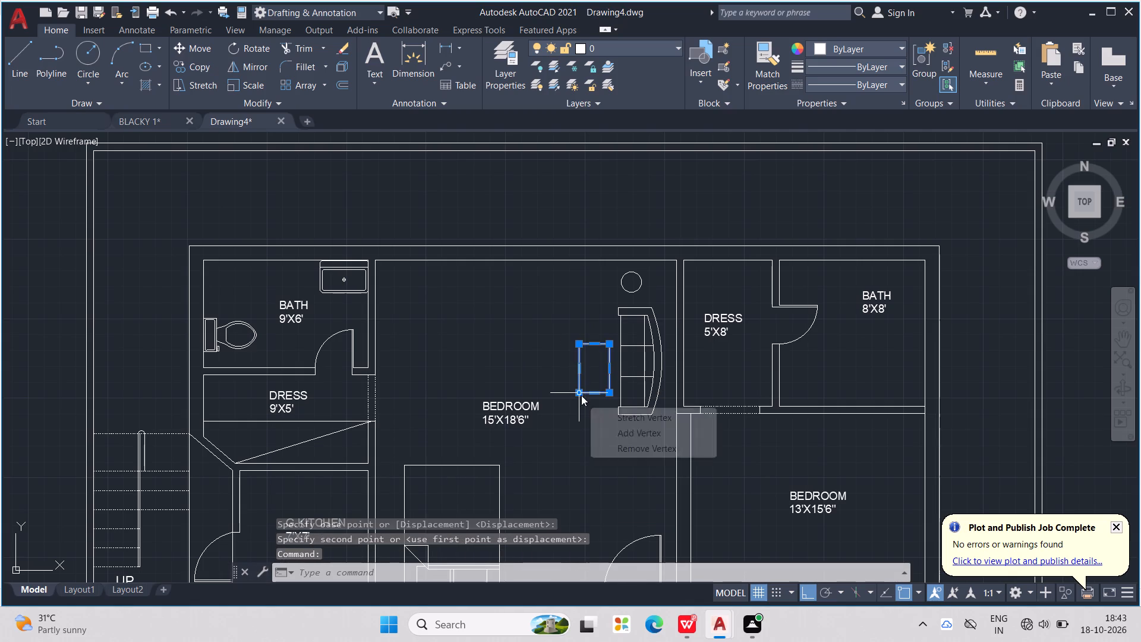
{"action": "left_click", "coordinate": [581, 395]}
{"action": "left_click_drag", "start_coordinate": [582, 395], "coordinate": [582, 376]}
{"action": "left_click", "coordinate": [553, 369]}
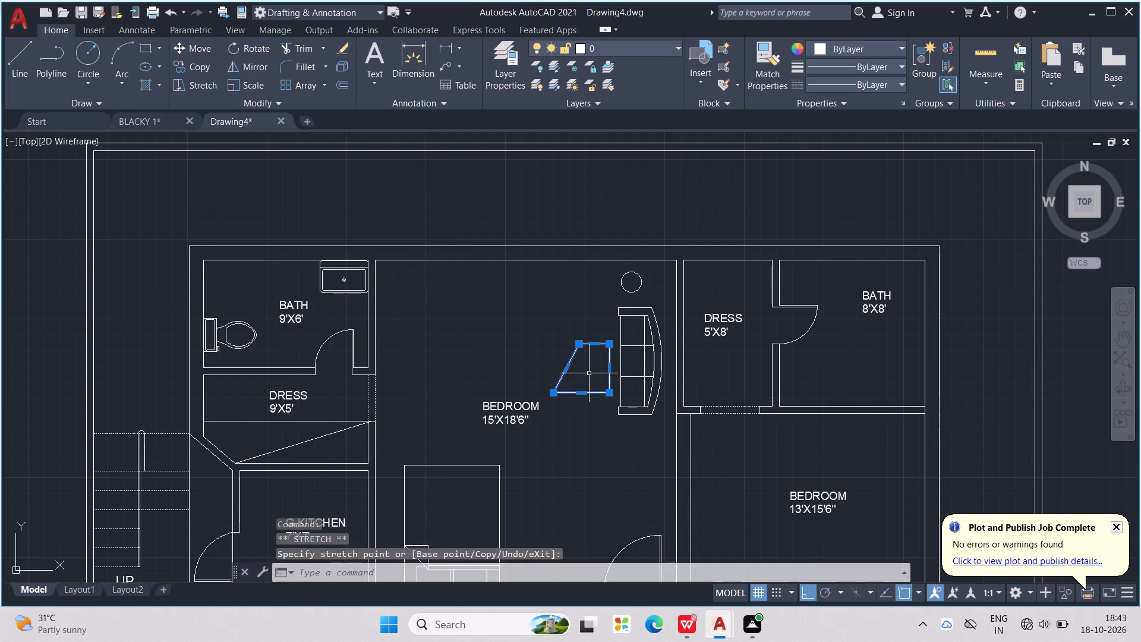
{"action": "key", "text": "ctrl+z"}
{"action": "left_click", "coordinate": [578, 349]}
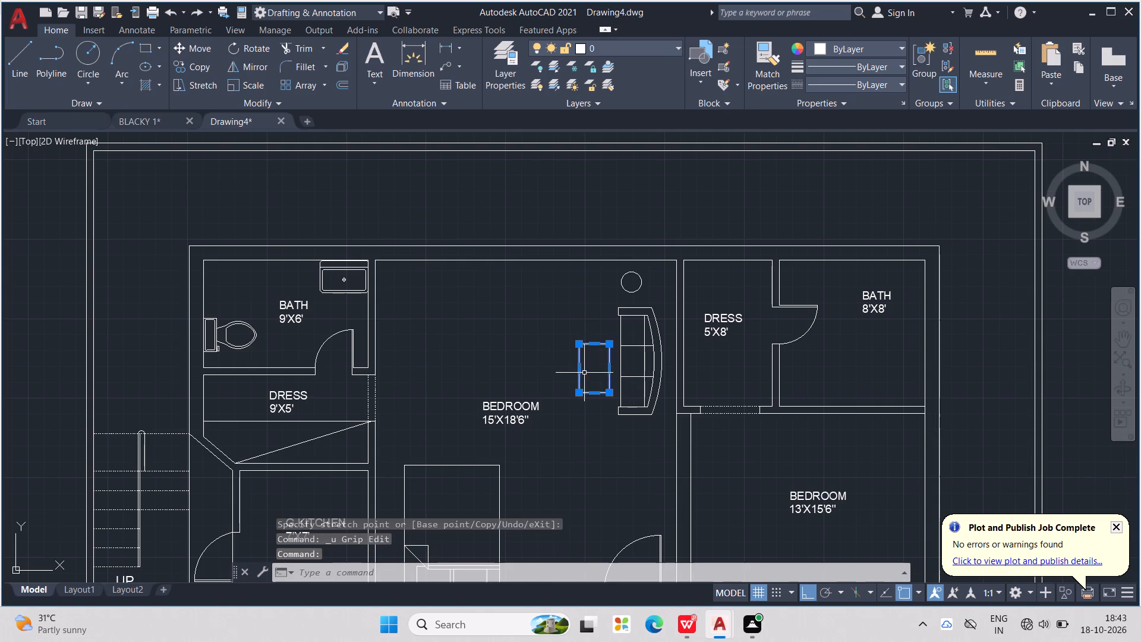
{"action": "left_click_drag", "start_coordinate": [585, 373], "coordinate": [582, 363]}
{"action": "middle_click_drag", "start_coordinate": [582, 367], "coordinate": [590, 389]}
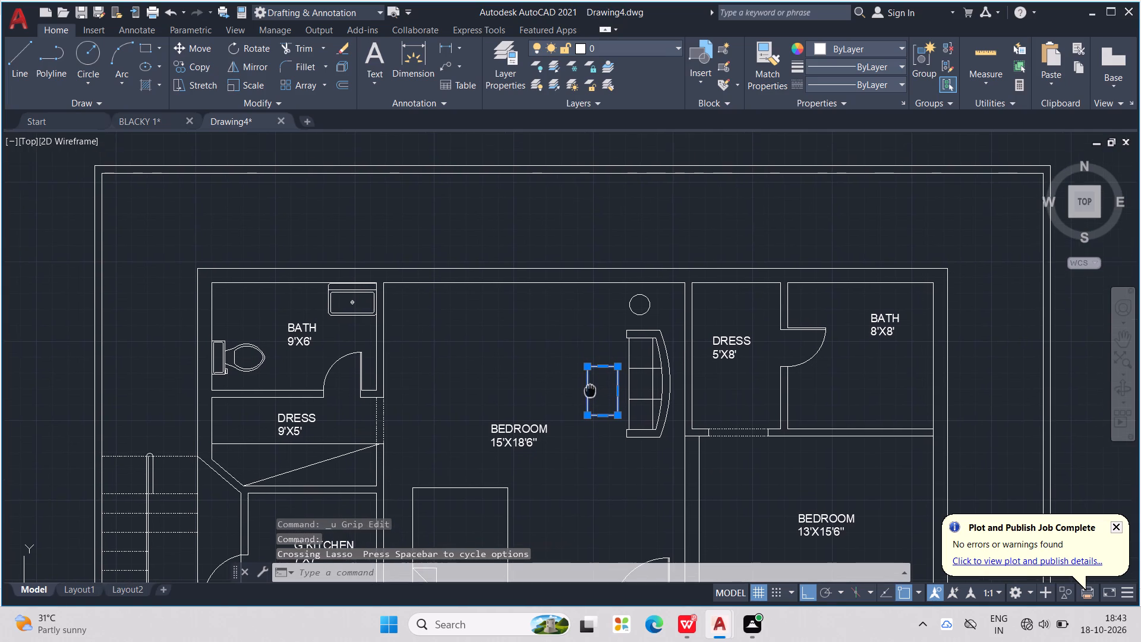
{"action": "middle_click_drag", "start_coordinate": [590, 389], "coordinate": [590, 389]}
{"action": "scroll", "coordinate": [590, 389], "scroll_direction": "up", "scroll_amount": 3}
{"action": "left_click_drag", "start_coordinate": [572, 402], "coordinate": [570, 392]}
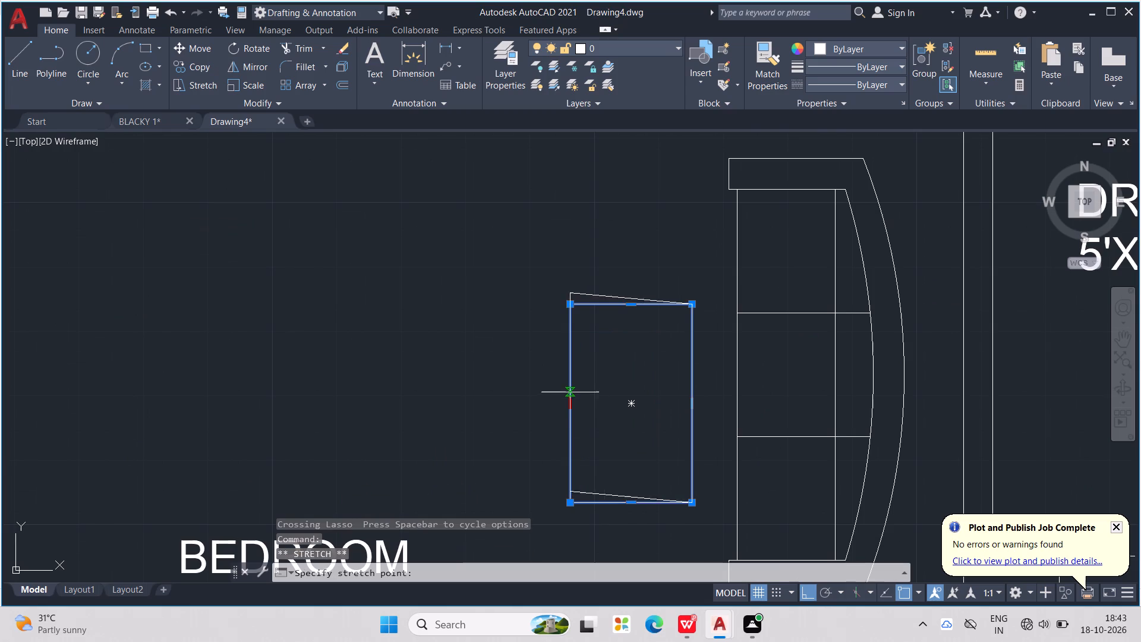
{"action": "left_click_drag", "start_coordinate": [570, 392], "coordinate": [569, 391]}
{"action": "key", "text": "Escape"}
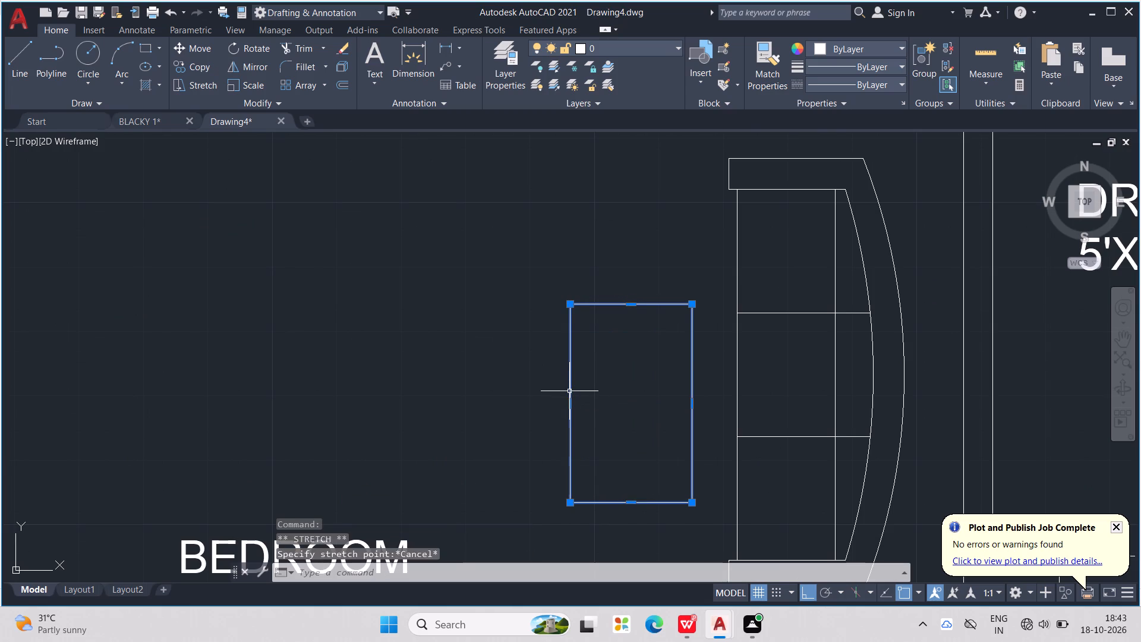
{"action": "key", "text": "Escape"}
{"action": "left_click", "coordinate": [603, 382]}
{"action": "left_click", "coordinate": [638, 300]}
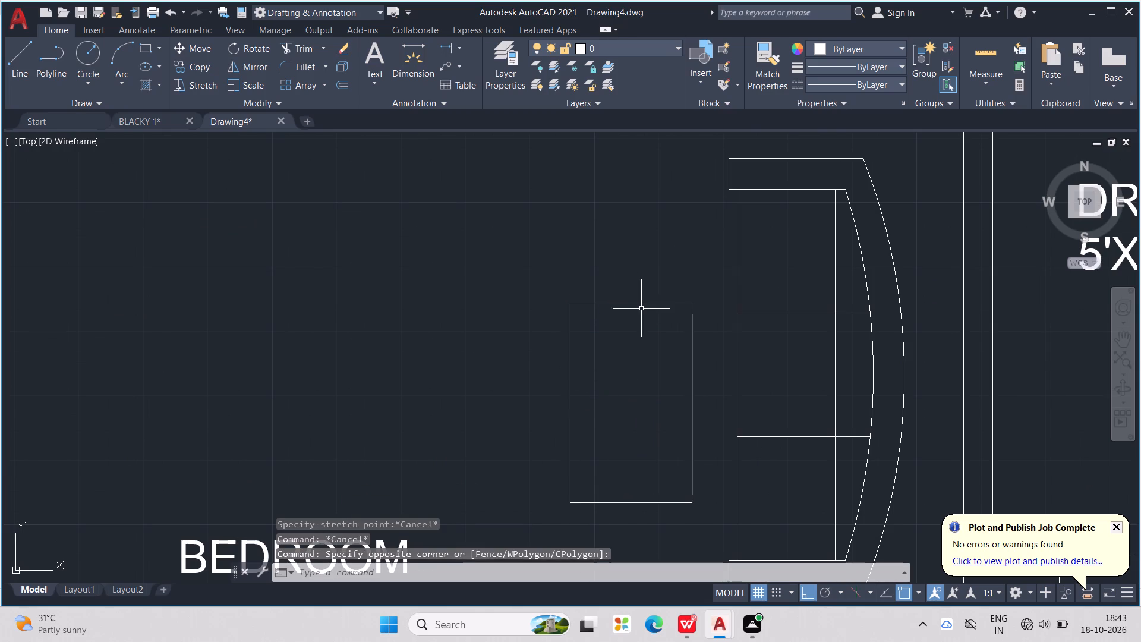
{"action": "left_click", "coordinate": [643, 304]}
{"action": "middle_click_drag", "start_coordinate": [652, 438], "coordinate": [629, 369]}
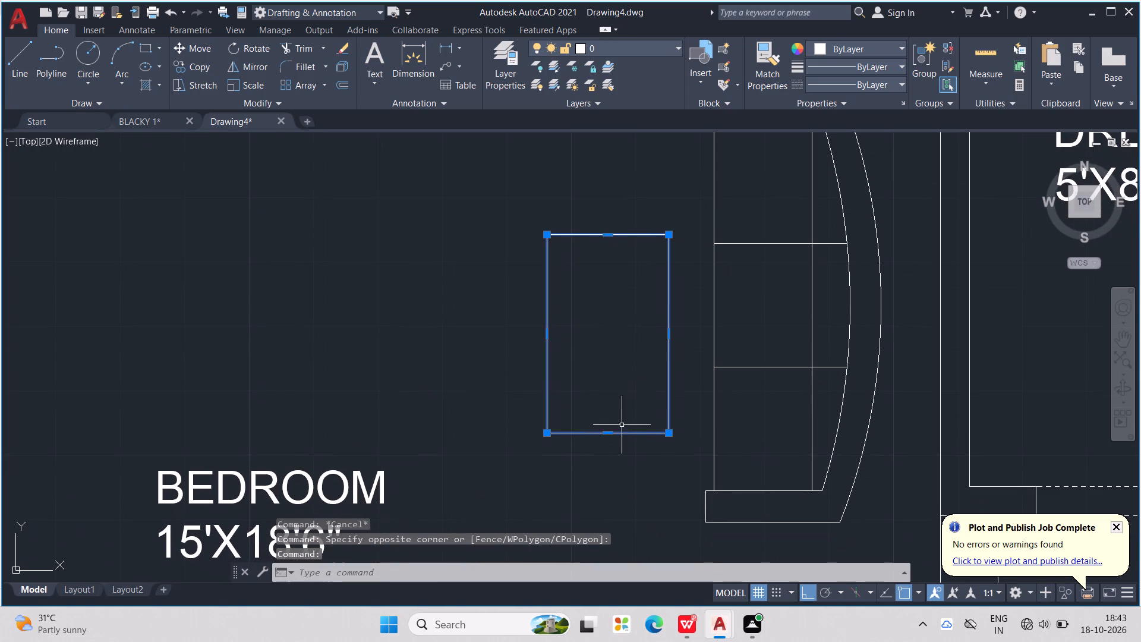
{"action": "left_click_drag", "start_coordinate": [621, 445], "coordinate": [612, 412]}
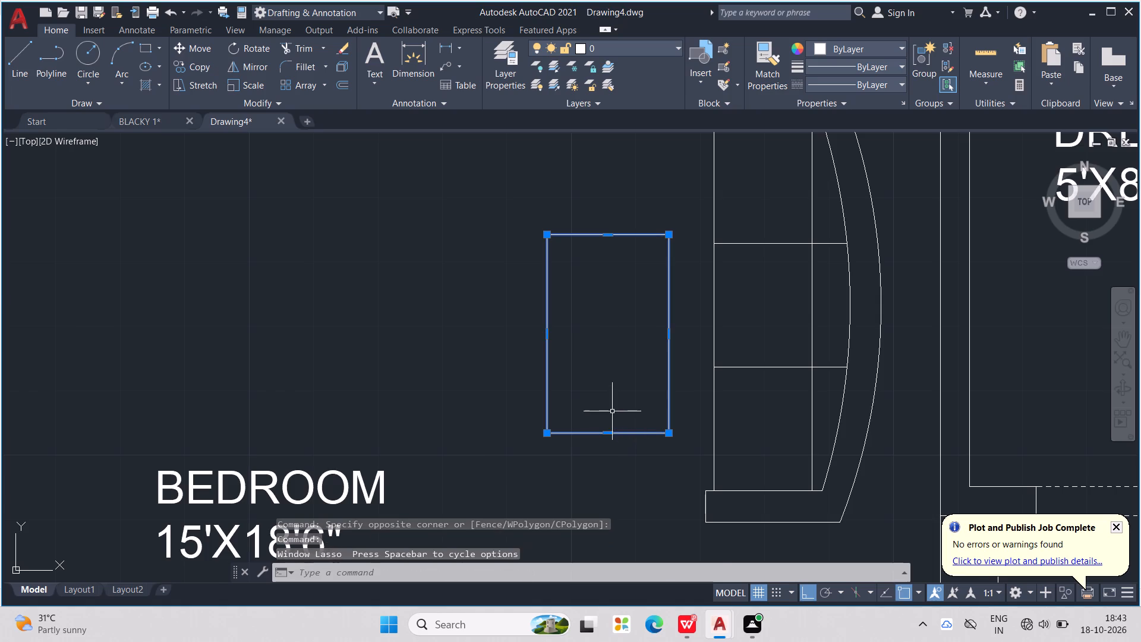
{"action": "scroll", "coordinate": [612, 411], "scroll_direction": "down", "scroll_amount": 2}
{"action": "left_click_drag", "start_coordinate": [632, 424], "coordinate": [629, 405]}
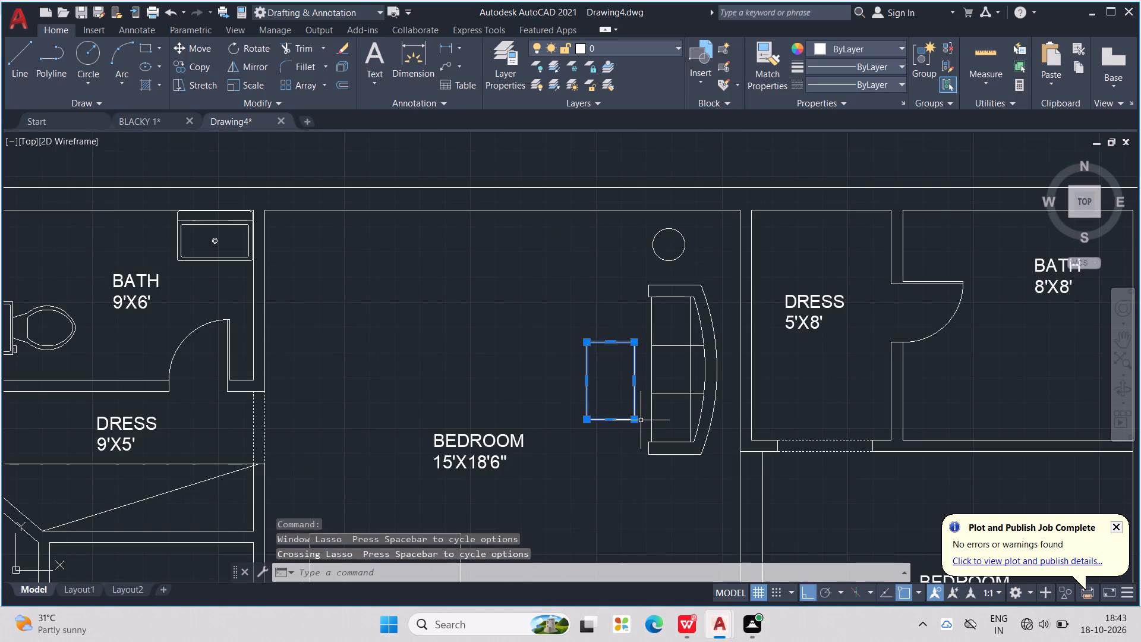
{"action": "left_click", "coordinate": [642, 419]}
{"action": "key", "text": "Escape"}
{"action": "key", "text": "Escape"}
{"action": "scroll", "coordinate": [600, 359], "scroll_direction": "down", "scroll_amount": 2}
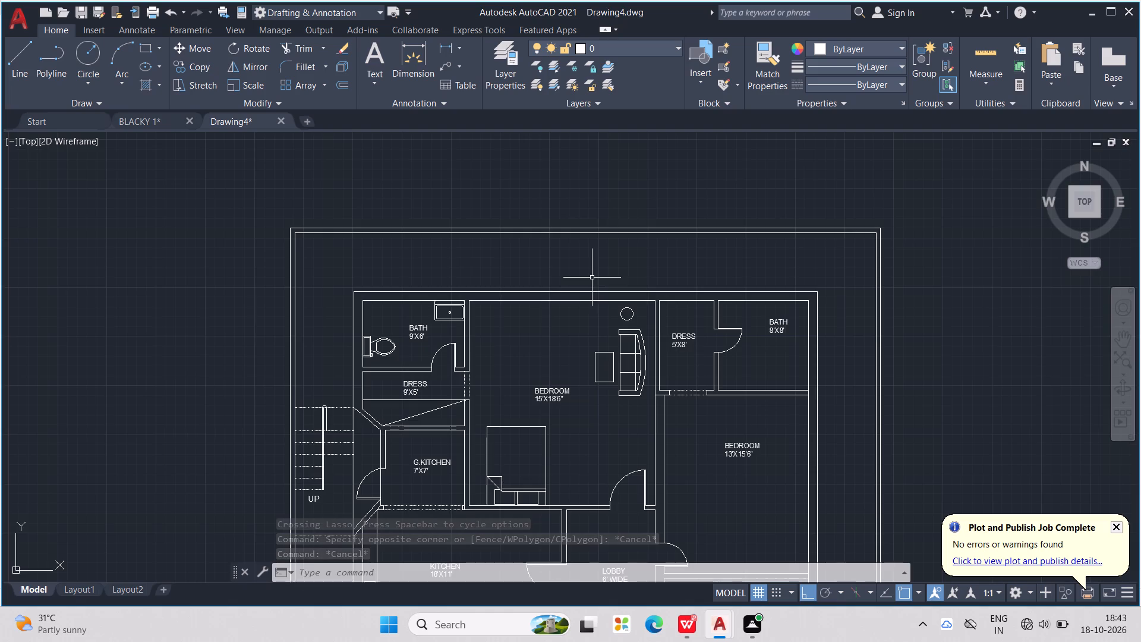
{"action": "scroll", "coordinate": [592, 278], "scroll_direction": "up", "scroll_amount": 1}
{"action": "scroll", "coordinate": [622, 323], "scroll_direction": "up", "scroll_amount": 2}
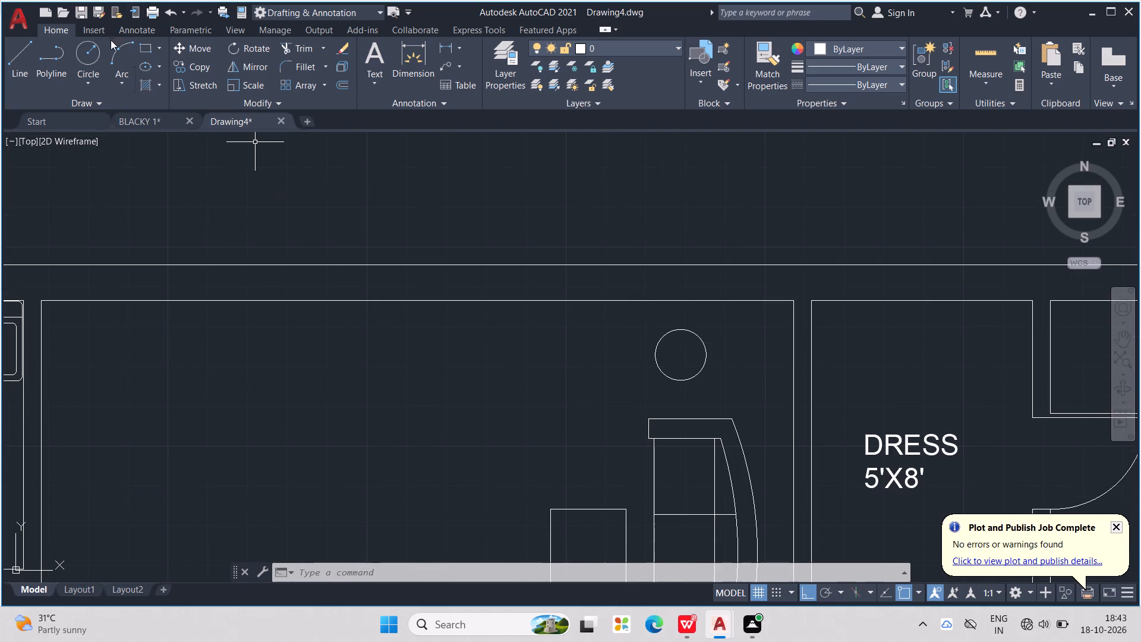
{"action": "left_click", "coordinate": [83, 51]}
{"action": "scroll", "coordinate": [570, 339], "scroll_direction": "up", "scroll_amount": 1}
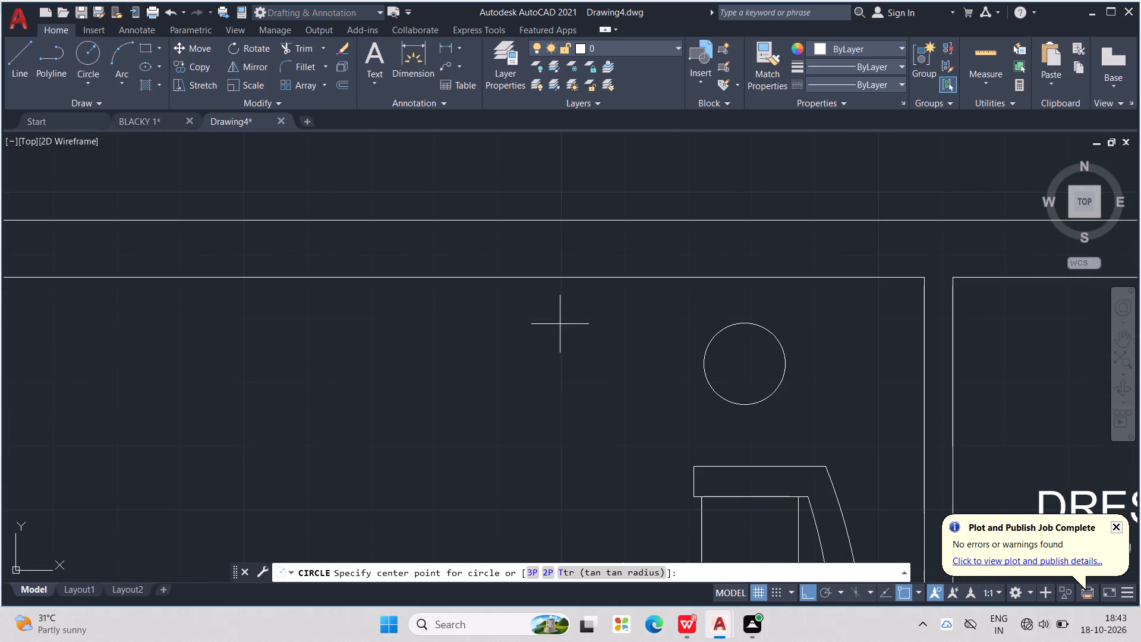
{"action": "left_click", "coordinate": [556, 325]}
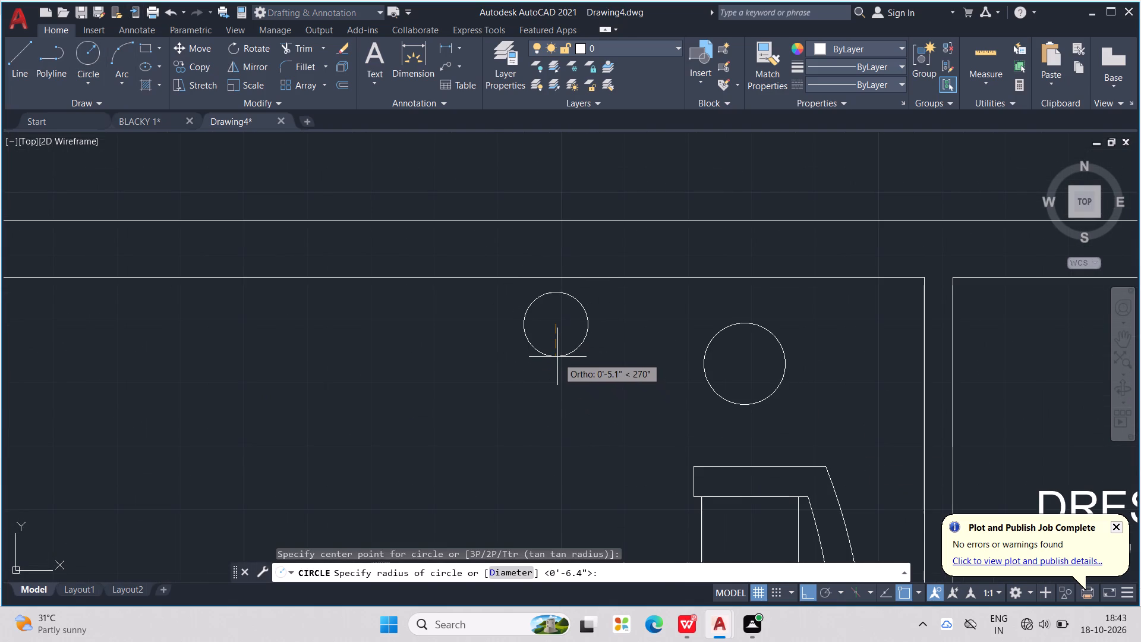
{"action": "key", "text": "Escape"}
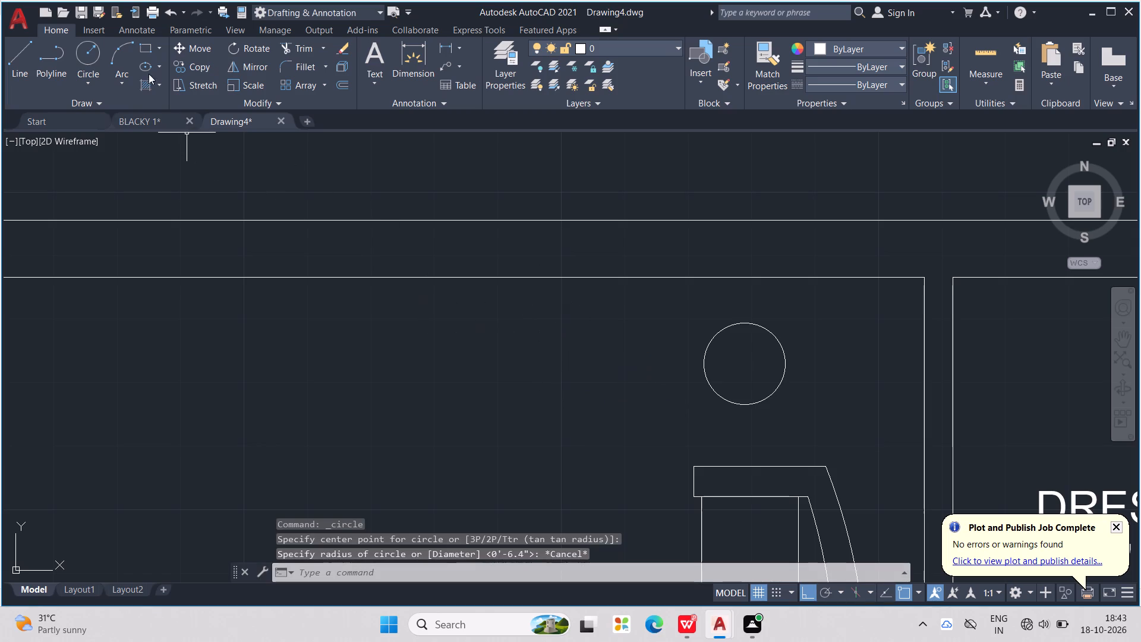
Draw a circle of about 9.4" radius on the open bedroom floor to the left of the round side table.
{"action": "left_click", "coordinate": [92, 58]}
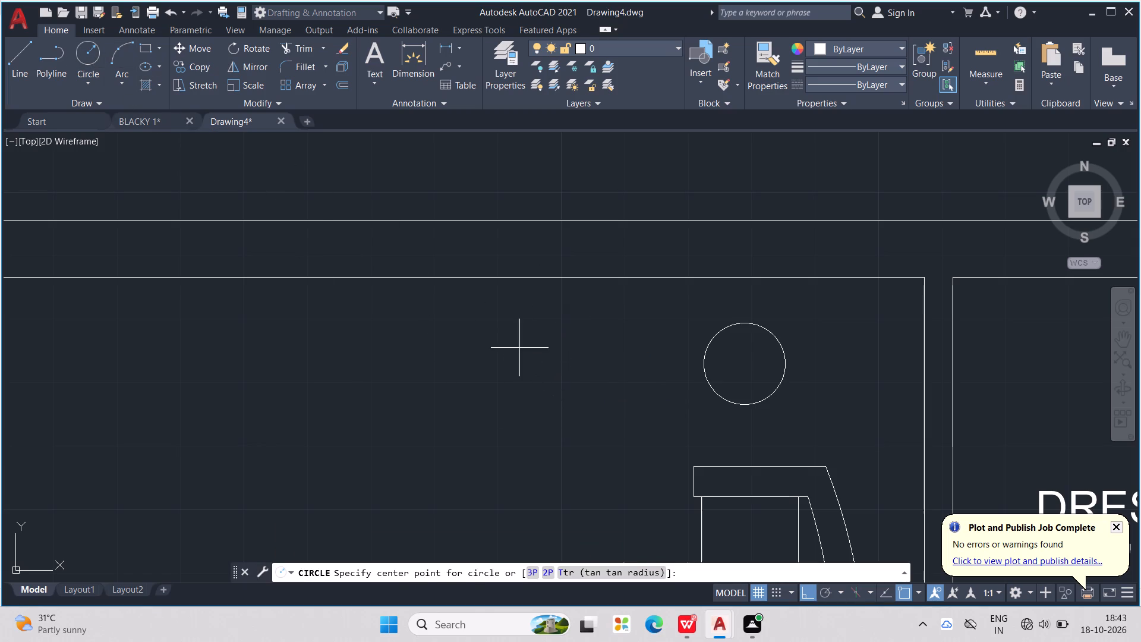
{"action": "left_click", "coordinate": [519, 348]}
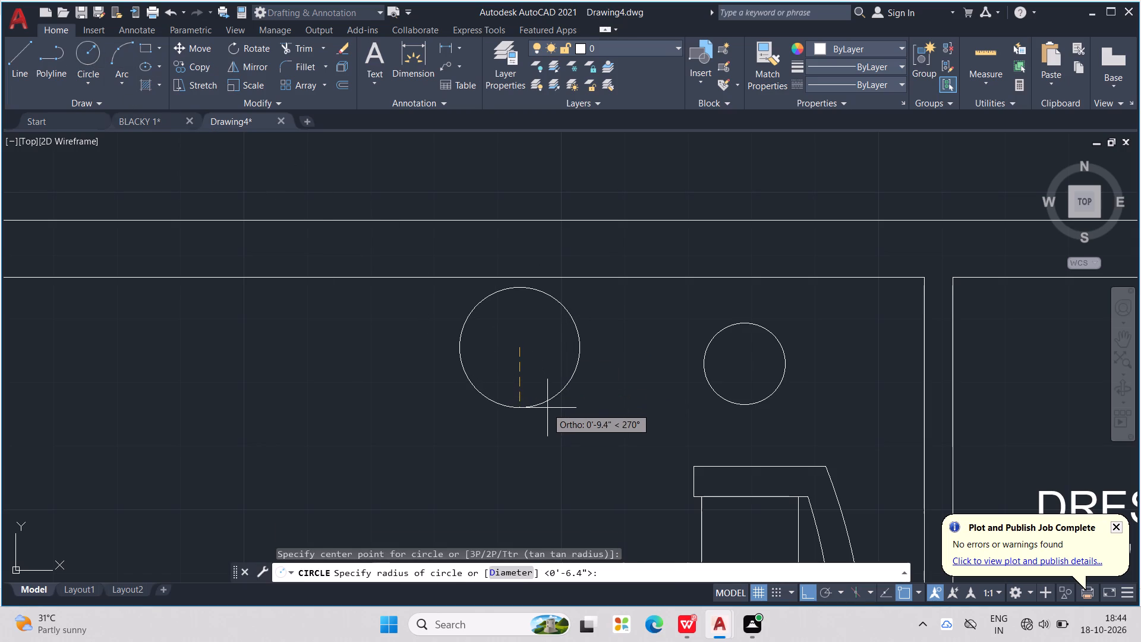
{"action": "left_click", "coordinate": [548, 408]}
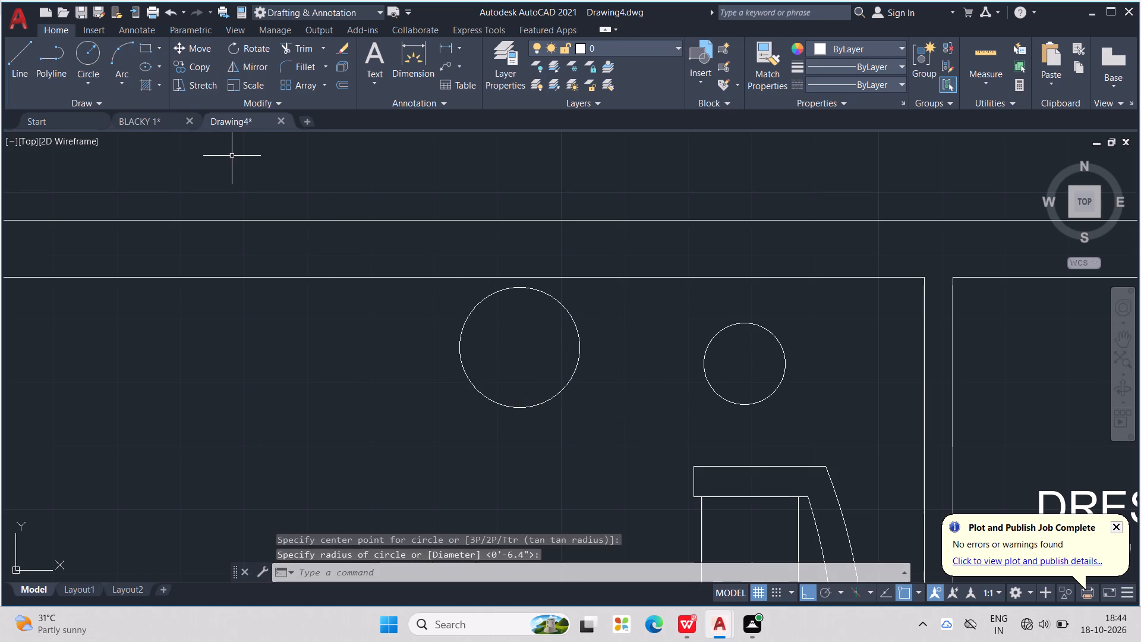
Draw a three-point arc from the larger circle's left quadrant across its upper-right edge, ending outside the circle.
{"action": "left_click", "coordinate": [125, 53]}
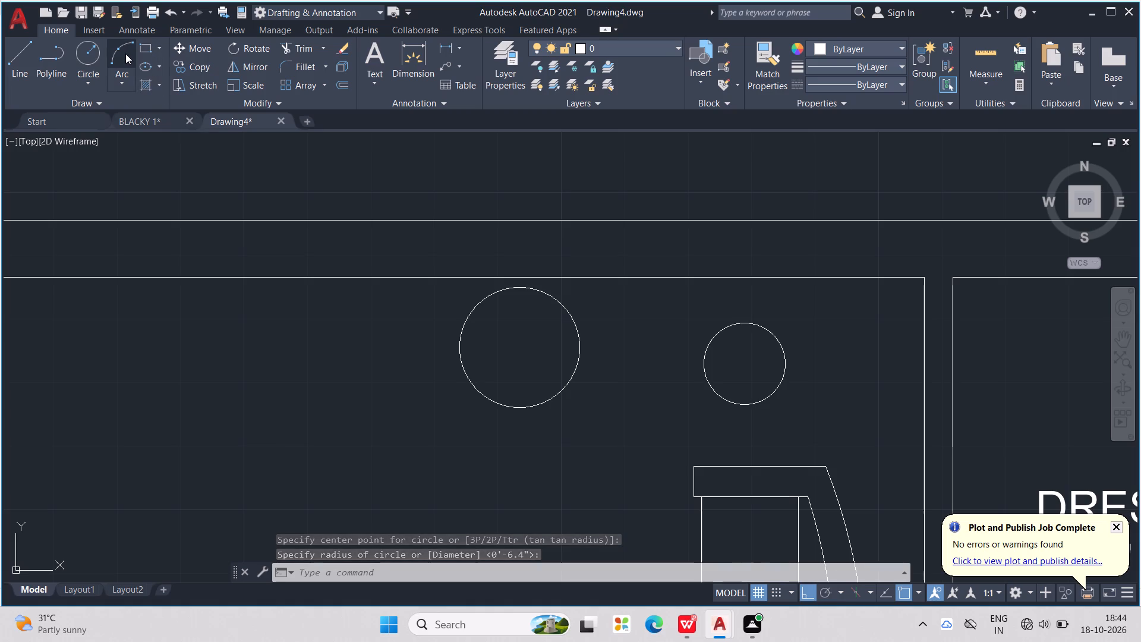
{"action": "left_click", "coordinate": [457, 347]}
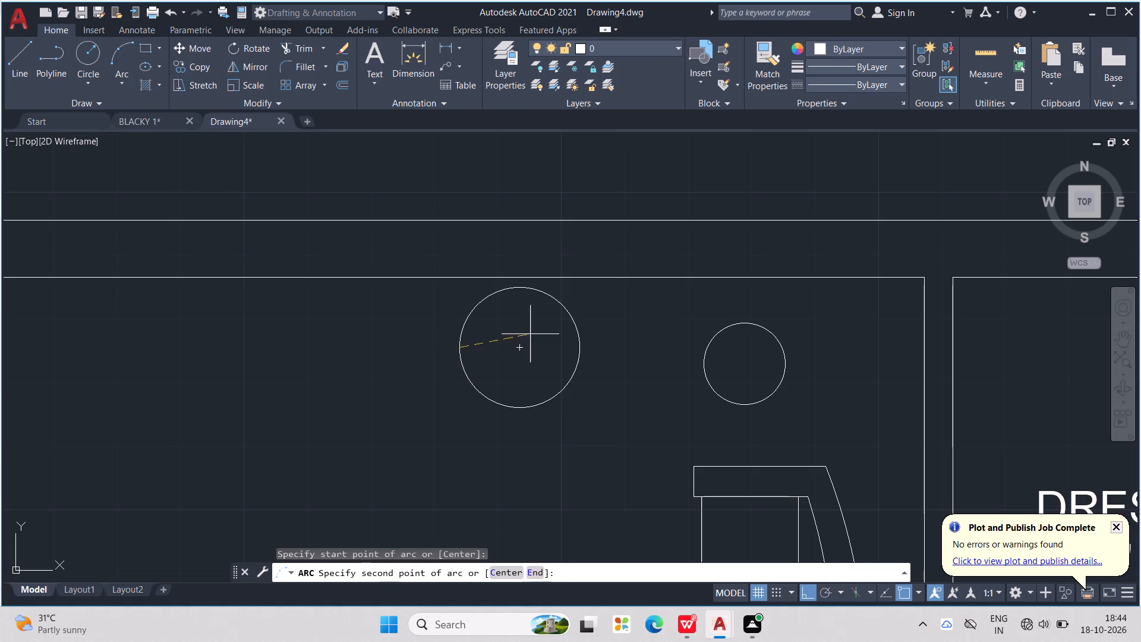
{"action": "left_click", "coordinate": [553, 304]}
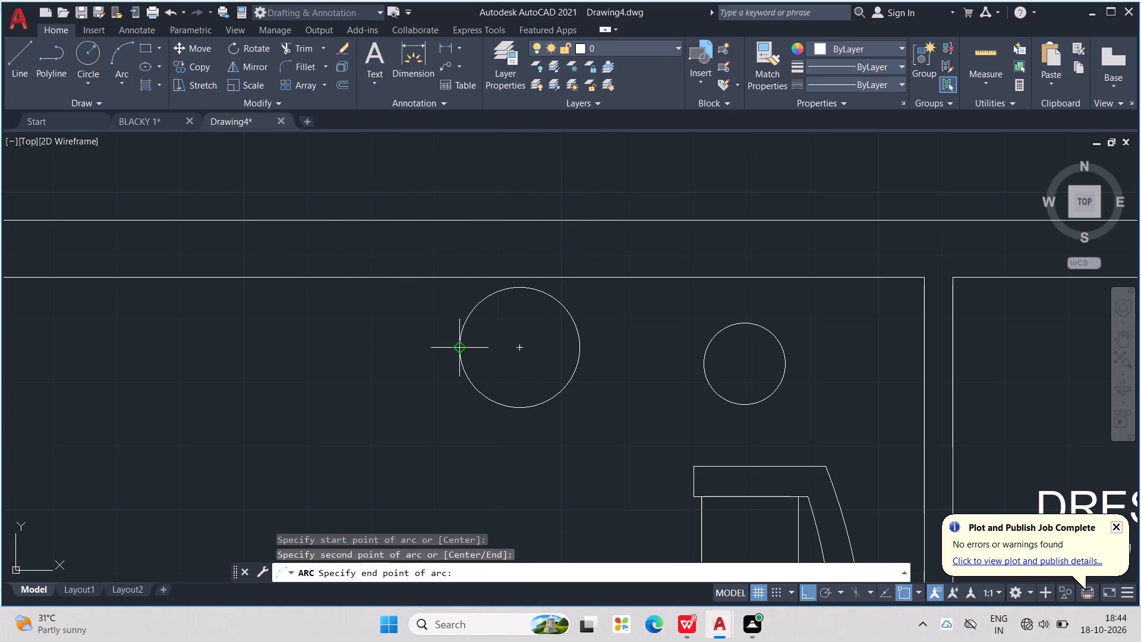
{"action": "left_click", "coordinate": [632, 377]}
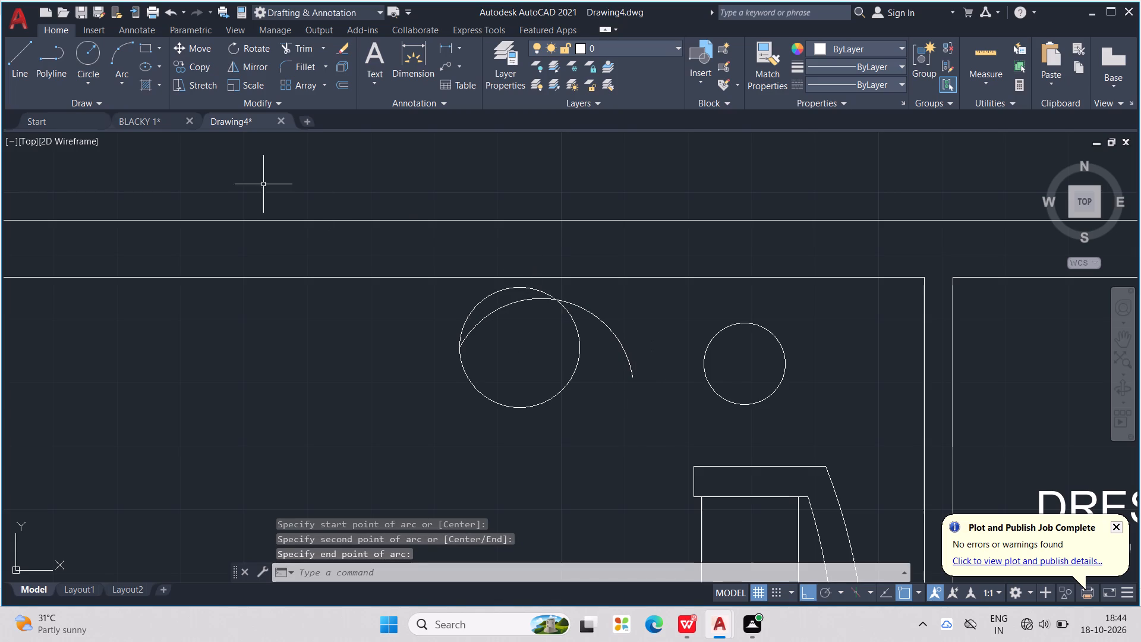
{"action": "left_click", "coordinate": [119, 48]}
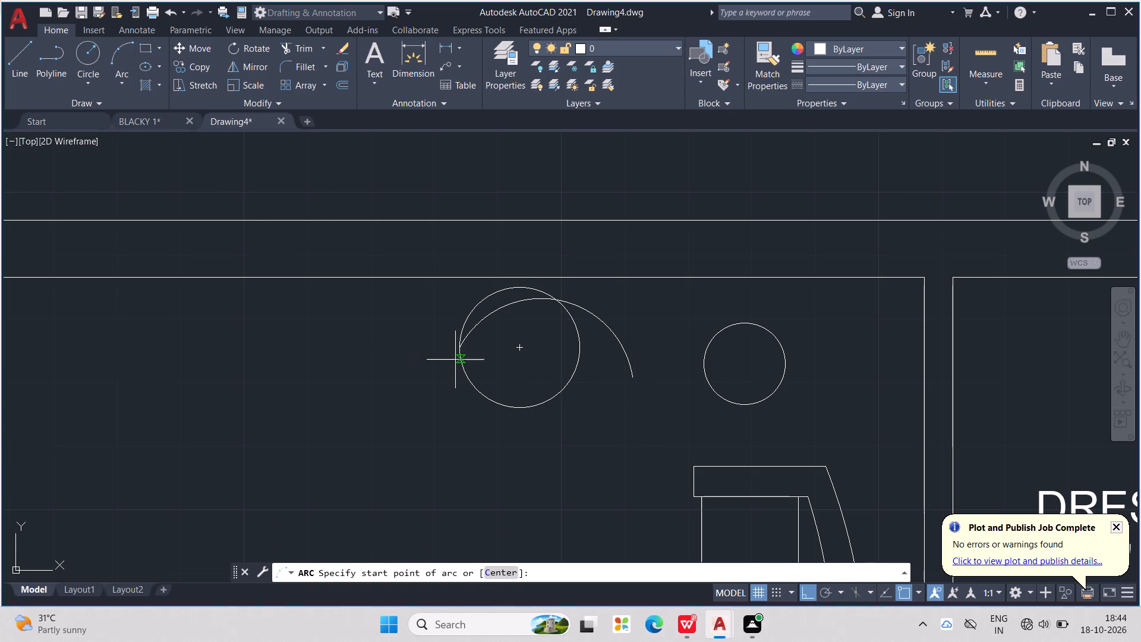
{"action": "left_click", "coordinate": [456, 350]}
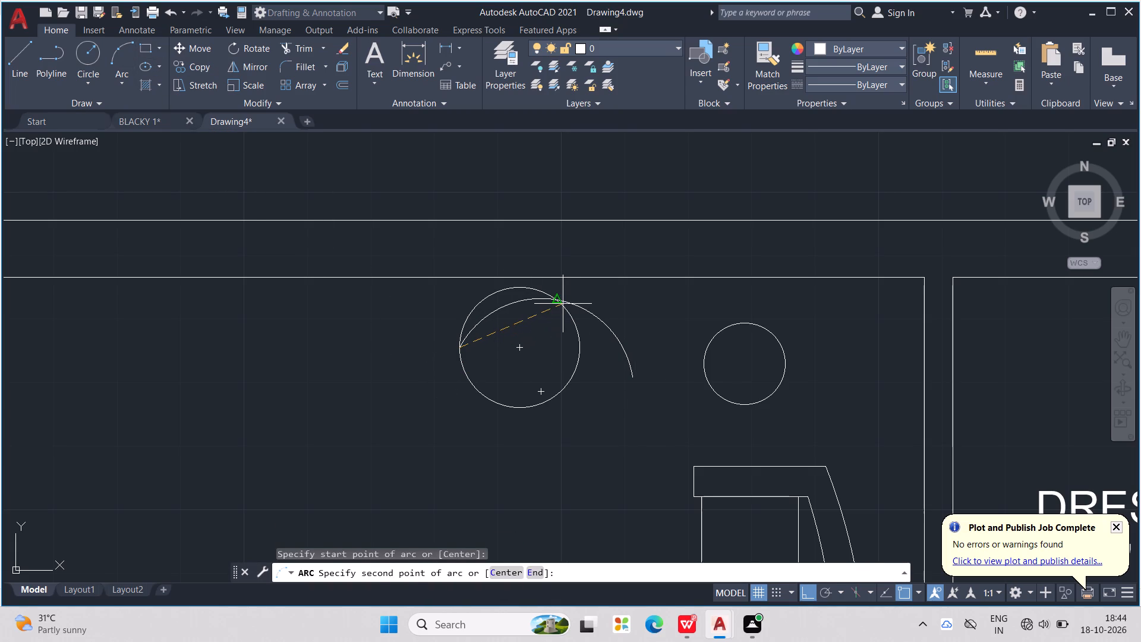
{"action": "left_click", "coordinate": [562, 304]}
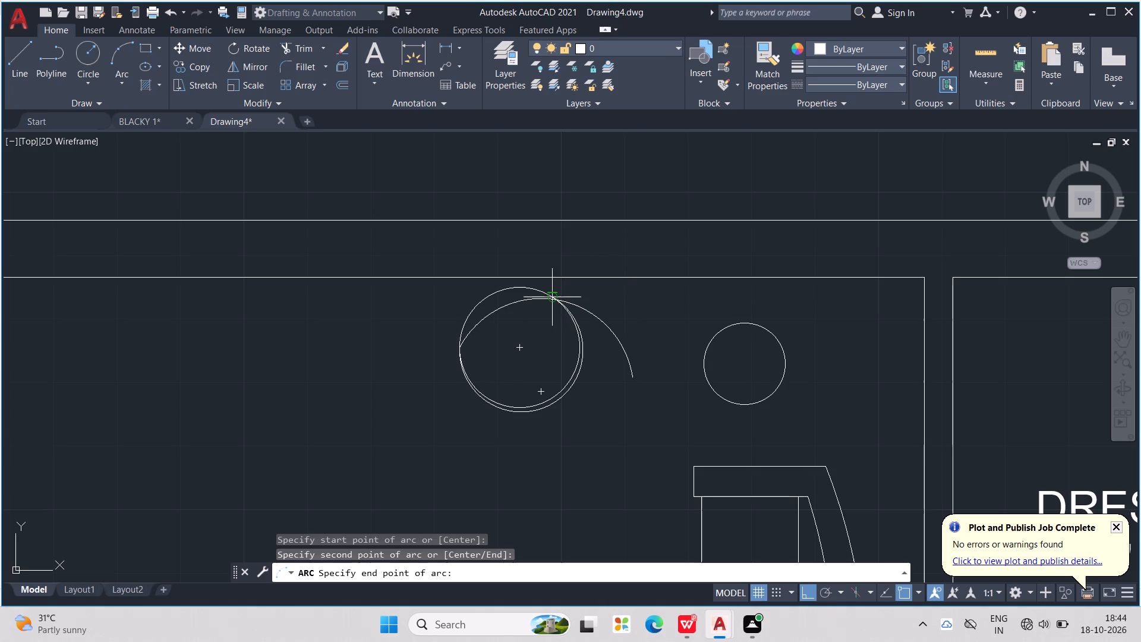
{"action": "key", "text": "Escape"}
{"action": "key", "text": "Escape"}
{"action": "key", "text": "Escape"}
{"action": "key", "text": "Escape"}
Trim off the part of the arc that extends outside the larger circle.
{"action": "type", "text": "TR"}
{"action": "key", "text": "Return"}
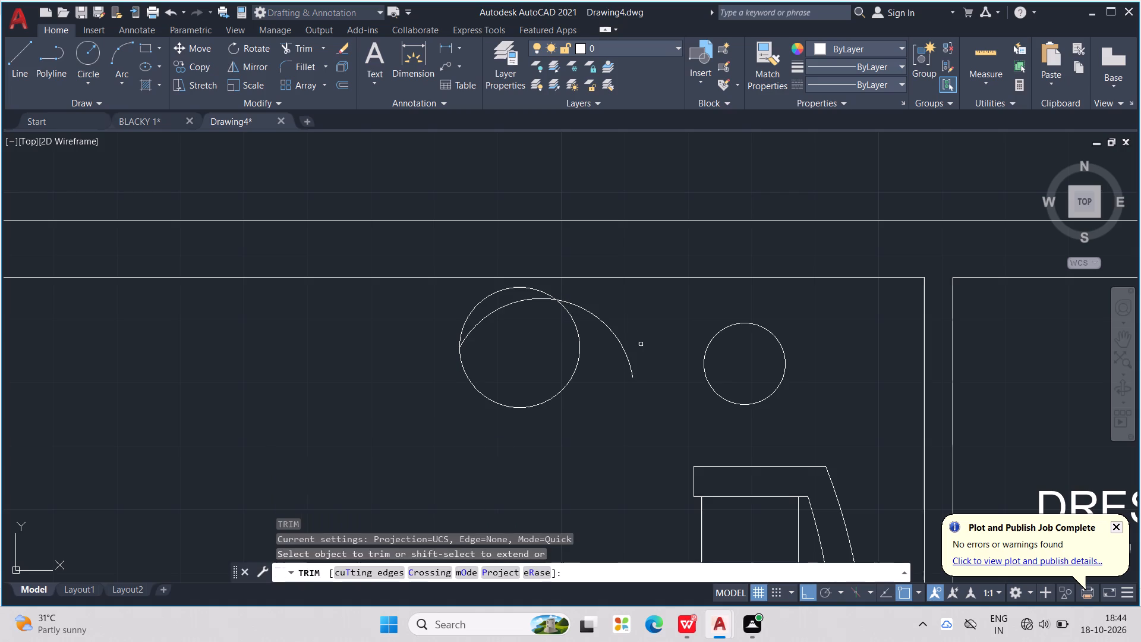
{"action": "left_click_drag", "start_coordinate": [633, 348], "coordinate": [623, 367]}
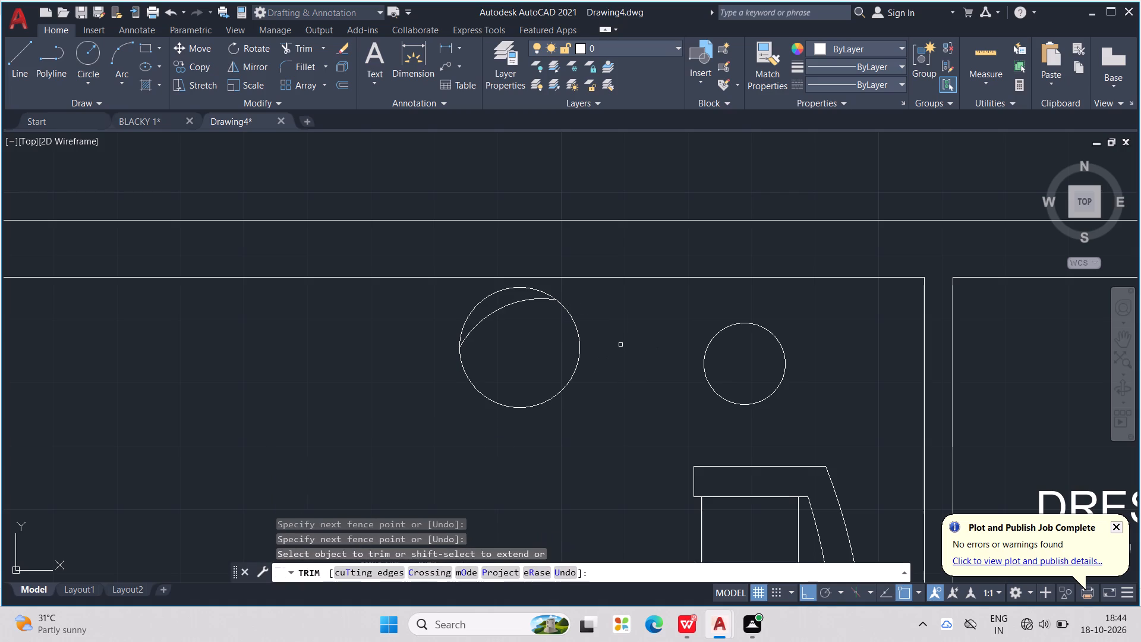
{"action": "key", "text": "Escape"}
{"action": "key", "text": "Escape"}
{"action": "key", "text": "Escape"}
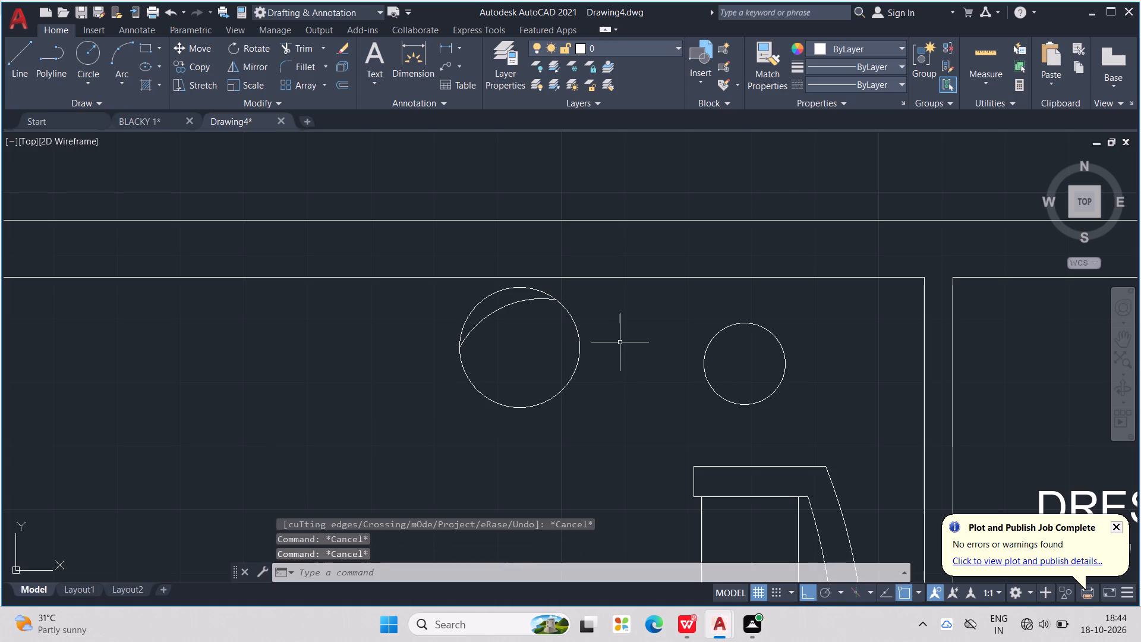
Draw a short horizontal line inward from the arc's left end and a short vertical line down from its right end.
{"action": "key", "text": "l"}
{"action": "key", "text": "Return"}
{"action": "scroll", "coordinate": [465, 360], "scroll_direction": "up", "scroll_amount": 2}
{"action": "left_click", "coordinate": [449, 334]}
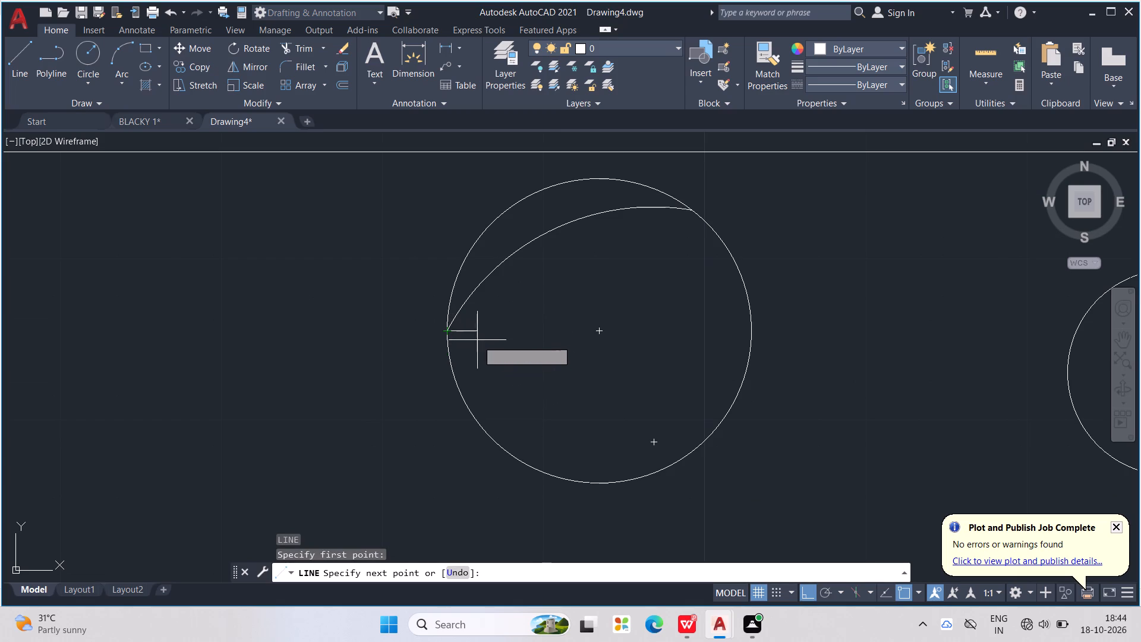
{"action": "left_click", "coordinate": [476, 338]}
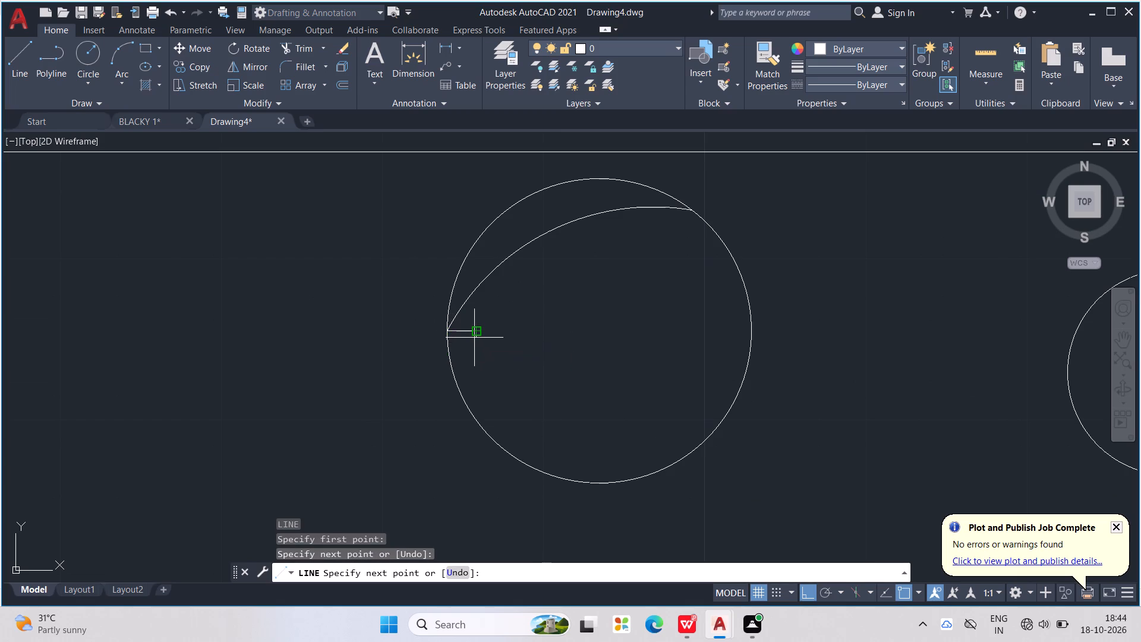
{"action": "key", "text": "Escape"}
{"action": "key", "text": "Escape"}
{"action": "key", "text": "Escape"}
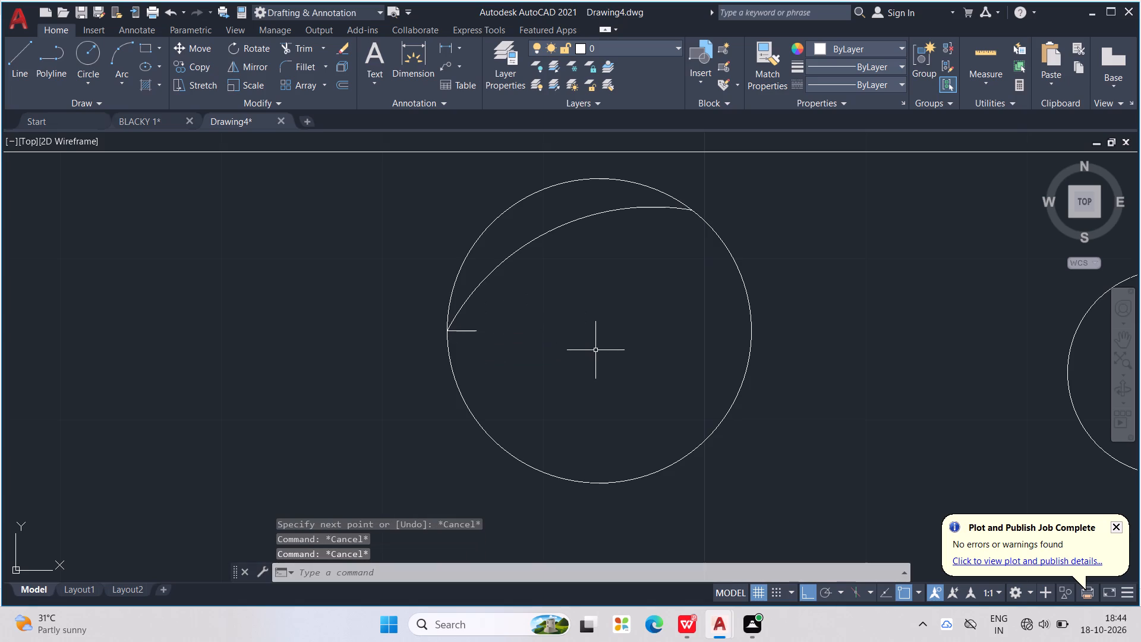
{"action": "key", "text": "l"}
{"action": "key", "text": "Return"}
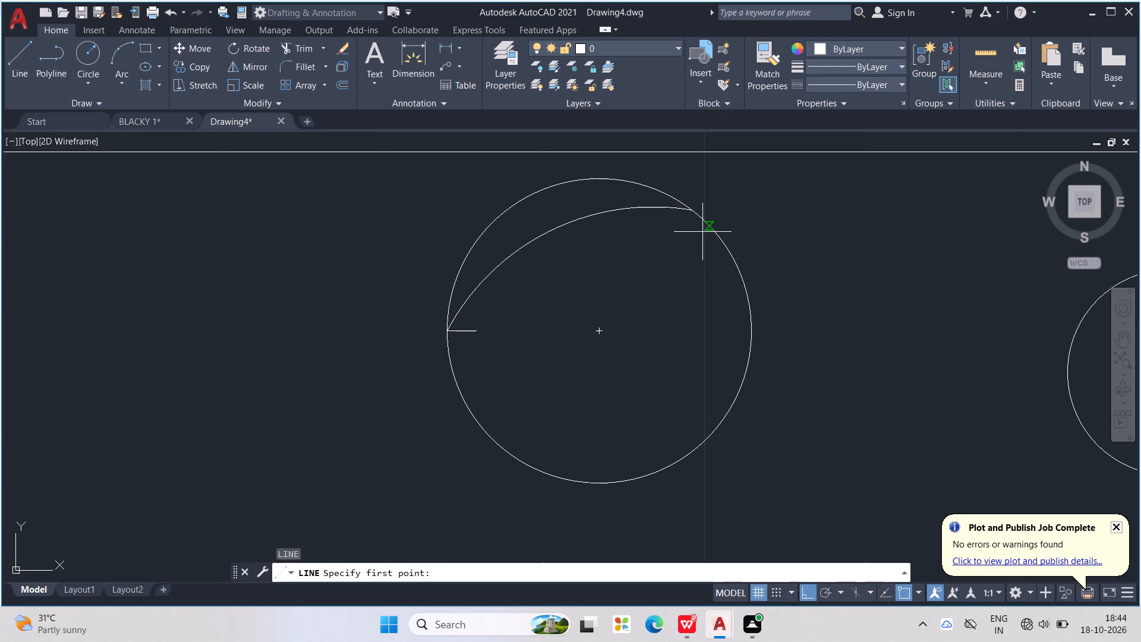
{"action": "left_click", "coordinate": [692, 215]}
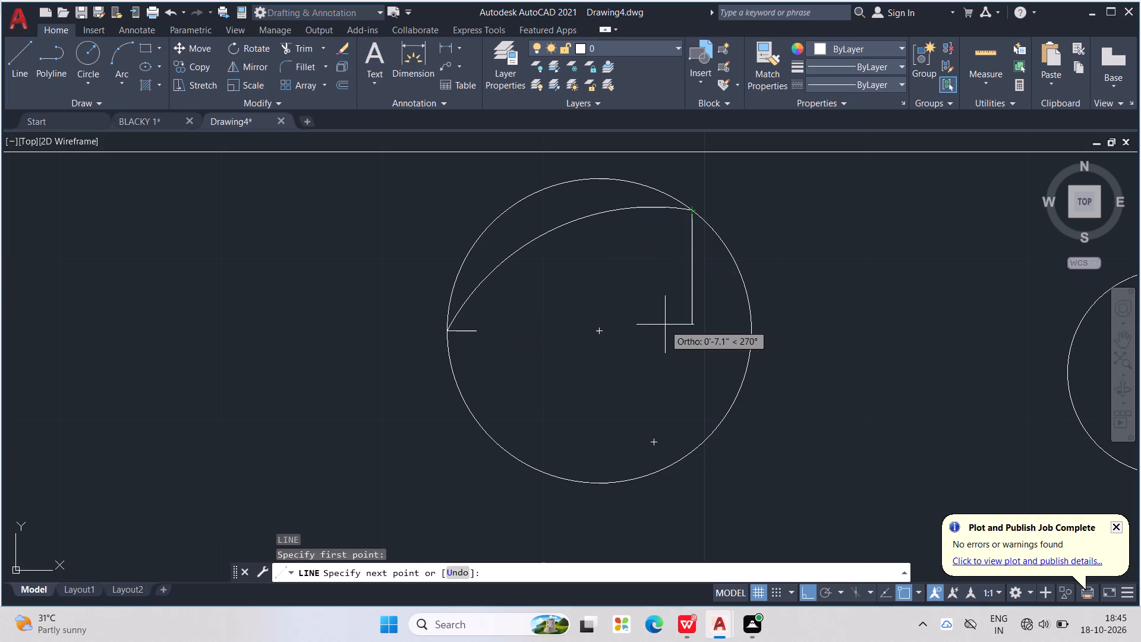
{"action": "left_click", "coordinate": [695, 238]}
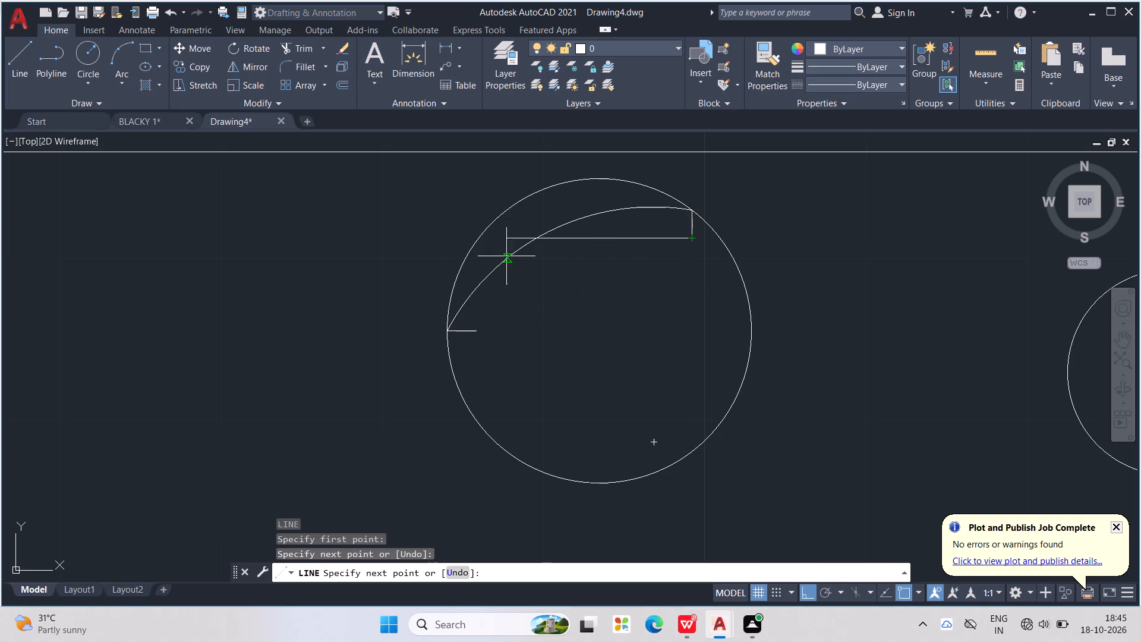
{"action": "key", "text": "Escape"}
{"action": "key", "text": "Escape"}
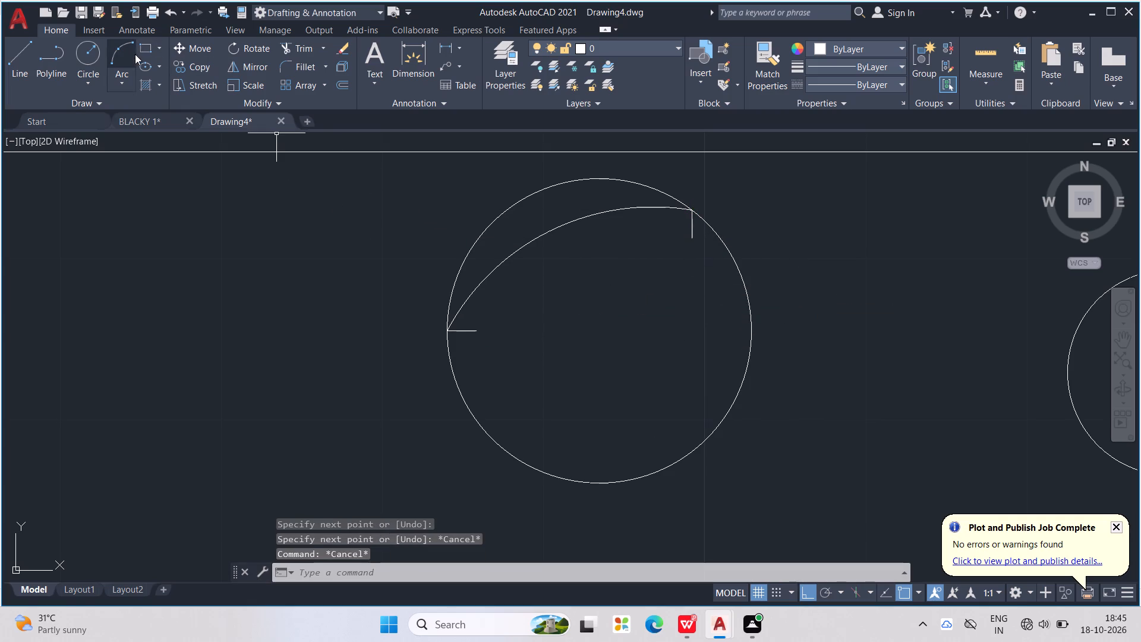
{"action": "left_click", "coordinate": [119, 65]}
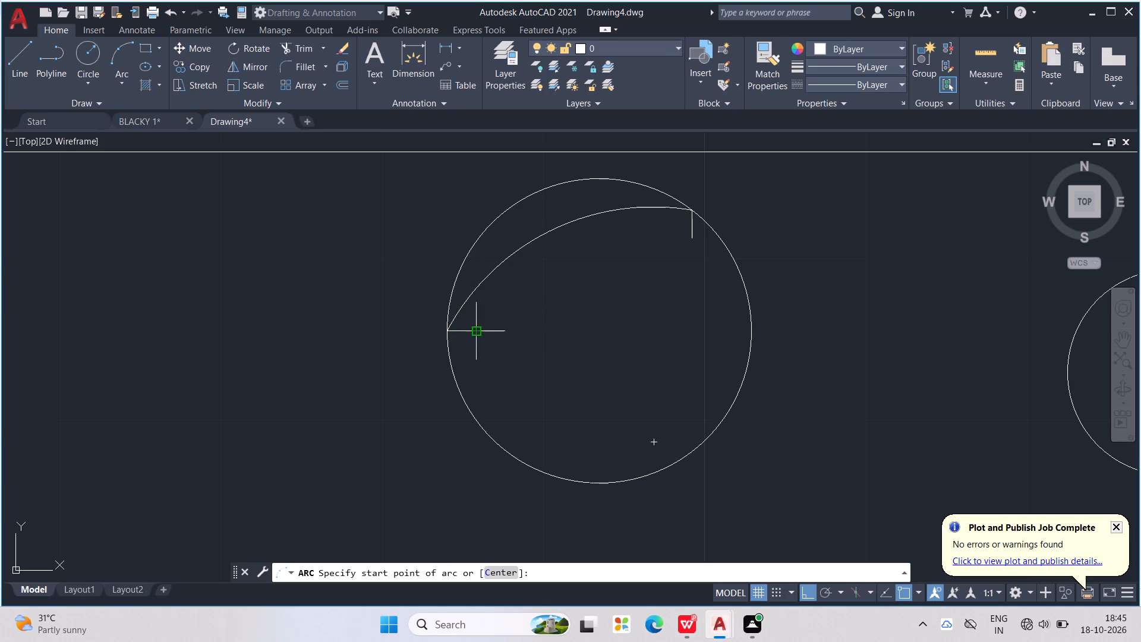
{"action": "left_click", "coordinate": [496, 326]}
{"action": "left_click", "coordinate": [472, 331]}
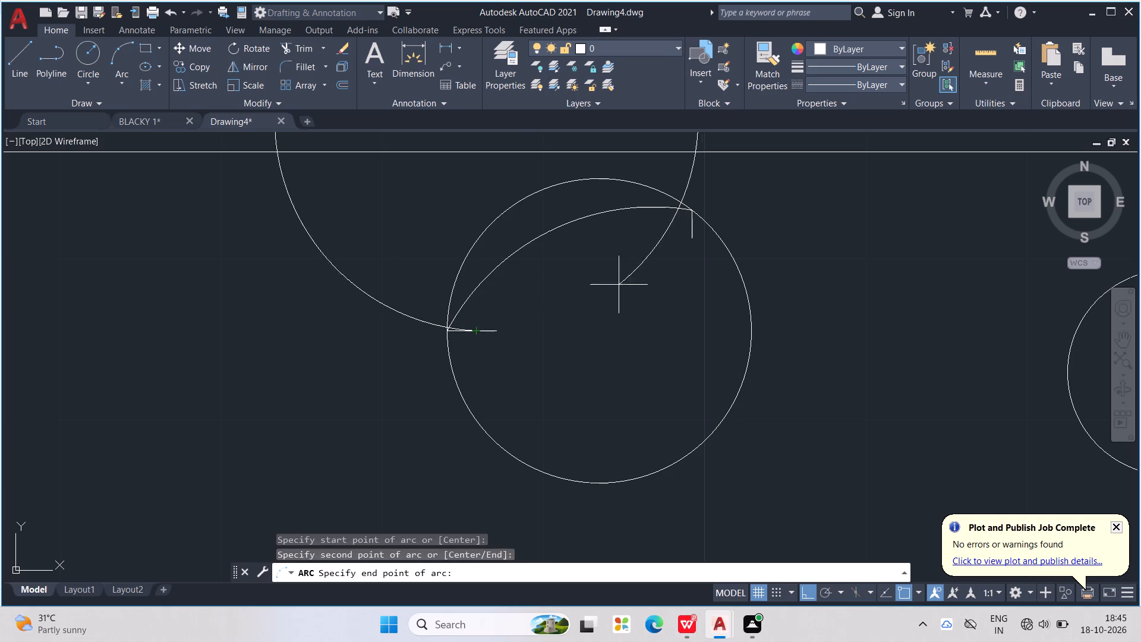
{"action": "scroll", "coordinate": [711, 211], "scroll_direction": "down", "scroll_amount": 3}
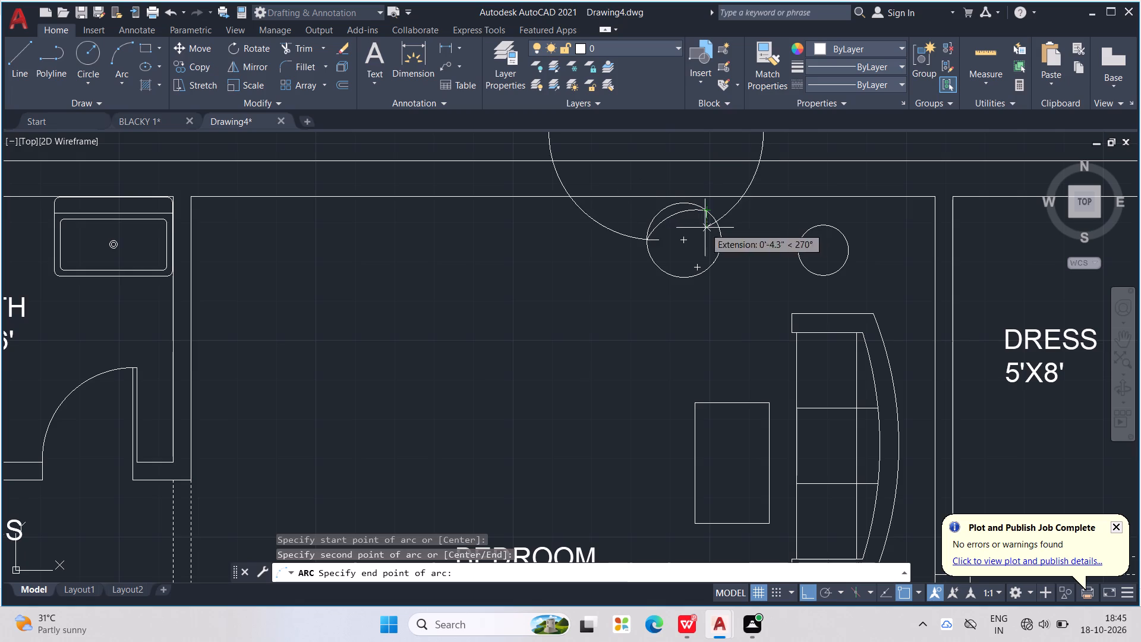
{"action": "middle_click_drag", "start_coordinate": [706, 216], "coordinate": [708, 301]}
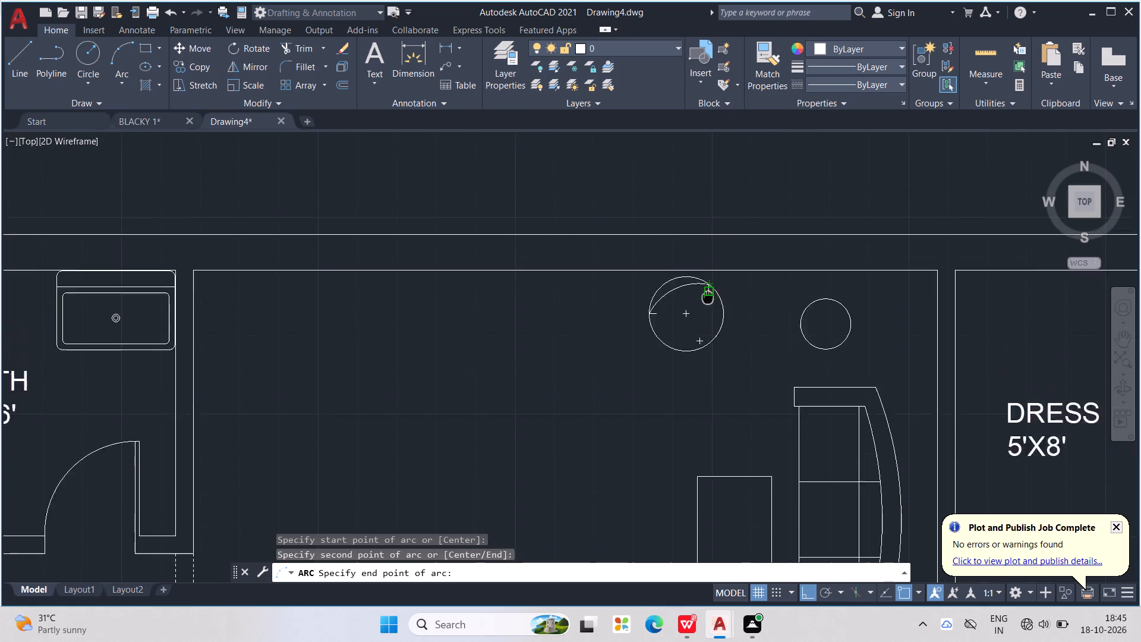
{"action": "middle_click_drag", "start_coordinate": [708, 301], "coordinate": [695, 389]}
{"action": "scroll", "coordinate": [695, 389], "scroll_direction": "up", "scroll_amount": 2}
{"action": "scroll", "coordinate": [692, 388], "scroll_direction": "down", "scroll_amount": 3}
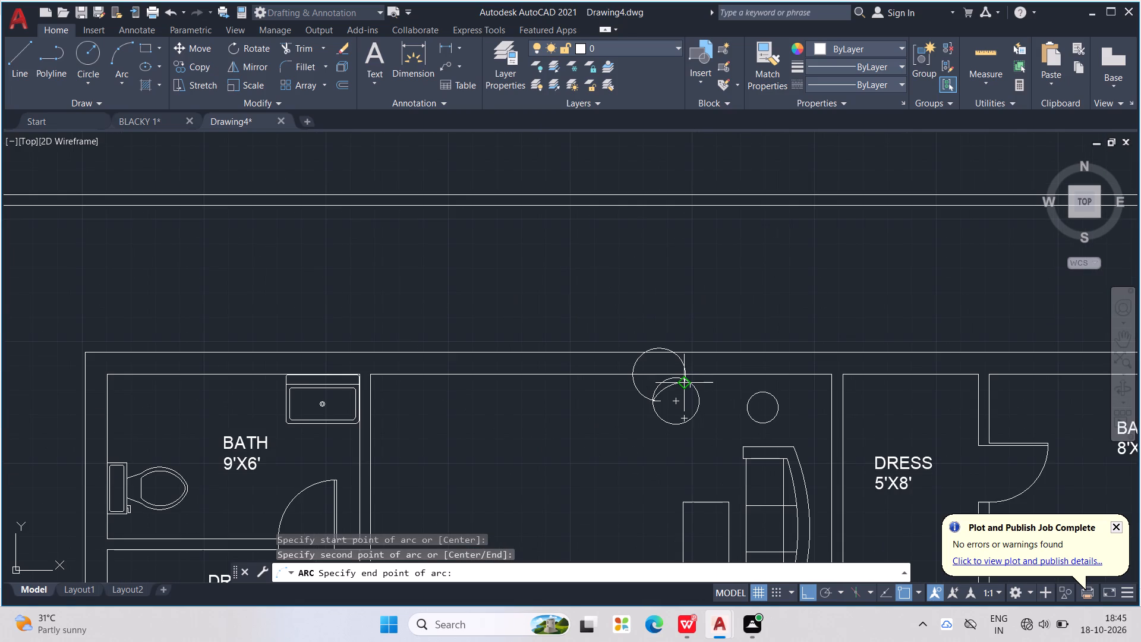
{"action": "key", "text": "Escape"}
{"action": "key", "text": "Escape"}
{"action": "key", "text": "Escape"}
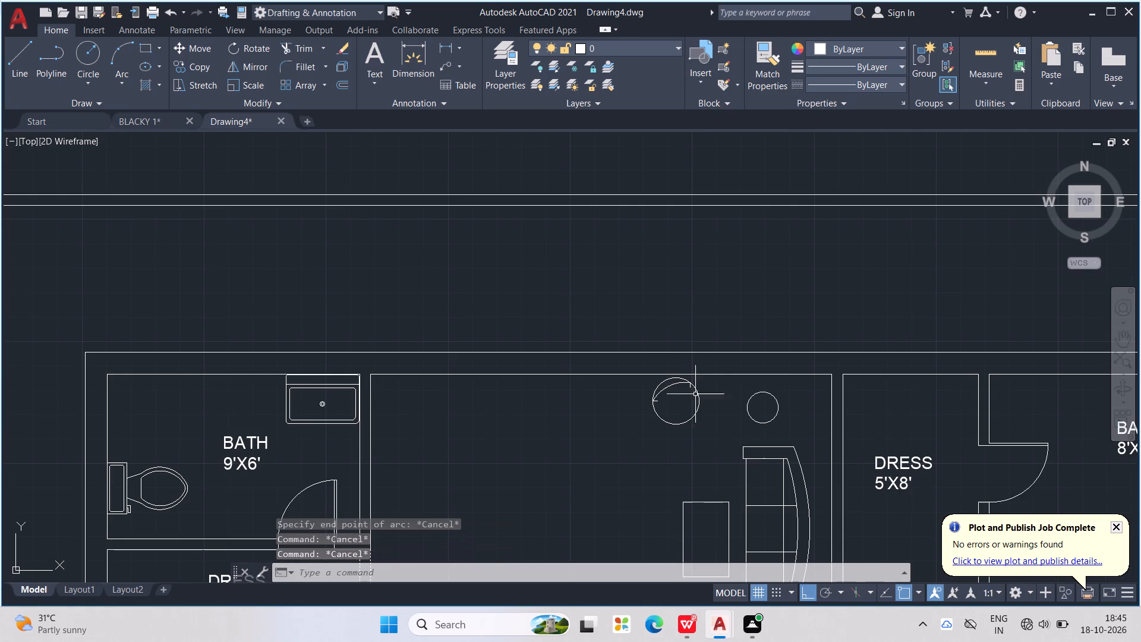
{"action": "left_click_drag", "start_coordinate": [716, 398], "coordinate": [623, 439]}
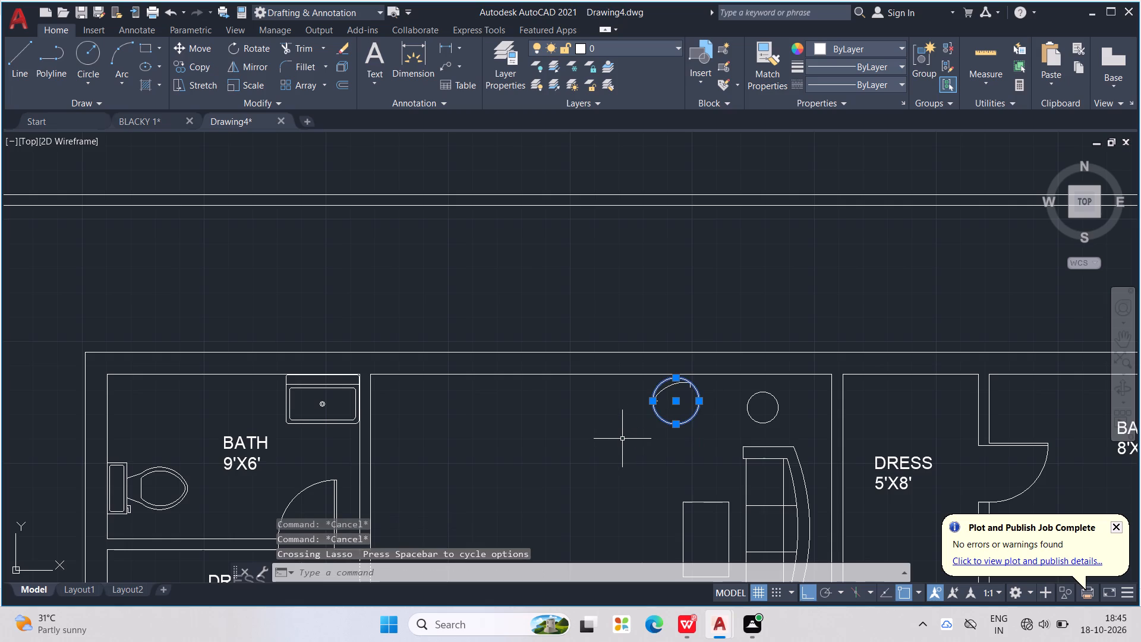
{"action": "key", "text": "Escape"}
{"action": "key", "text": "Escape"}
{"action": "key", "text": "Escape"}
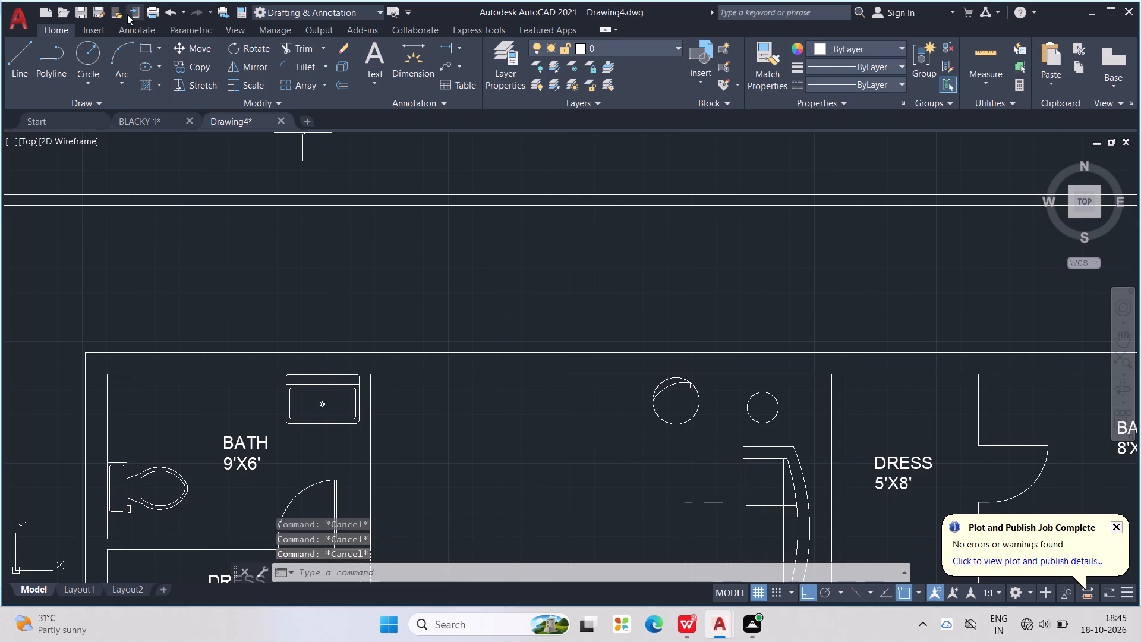
Draw a second, smaller three-point arc inside the larger circle, curving just below the first arc.
{"action": "left_click", "coordinate": [128, 51]}
{"action": "scroll", "coordinate": [738, 405], "scroll_direction": "up", "scroll_amount": 1}
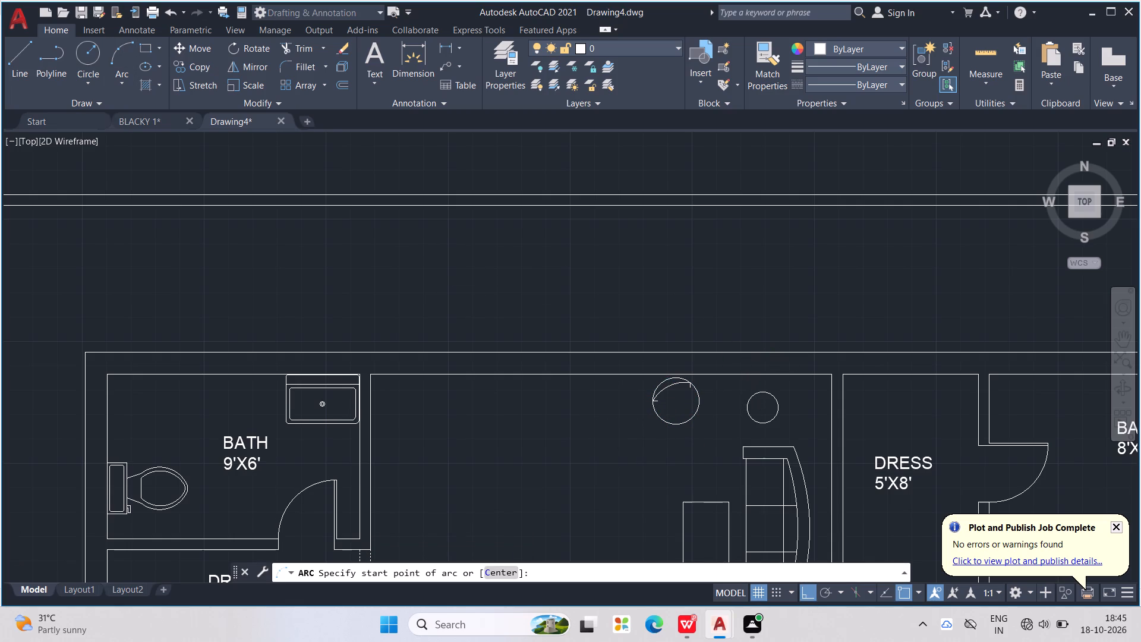
{"action": "scroll", "coordinate": [715, 436], "scroll_direction": "up", "scroll_amount": 2}
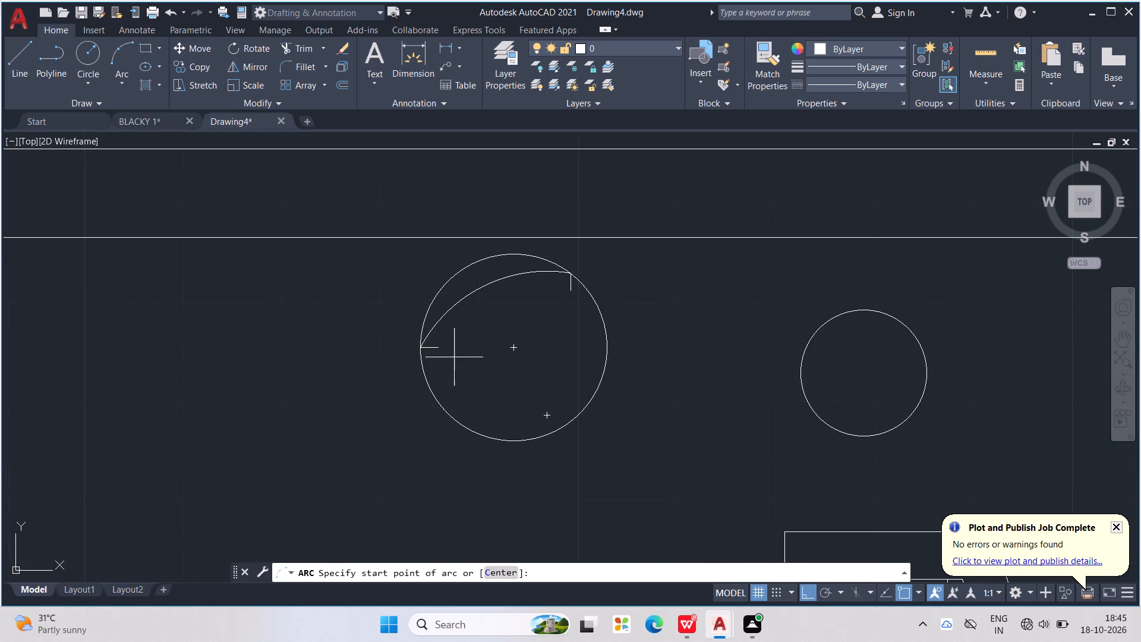
{"action": "left_click", "coordinate": [452, 356]}
{"action": "left_click", "coordinate": [572, 326]}
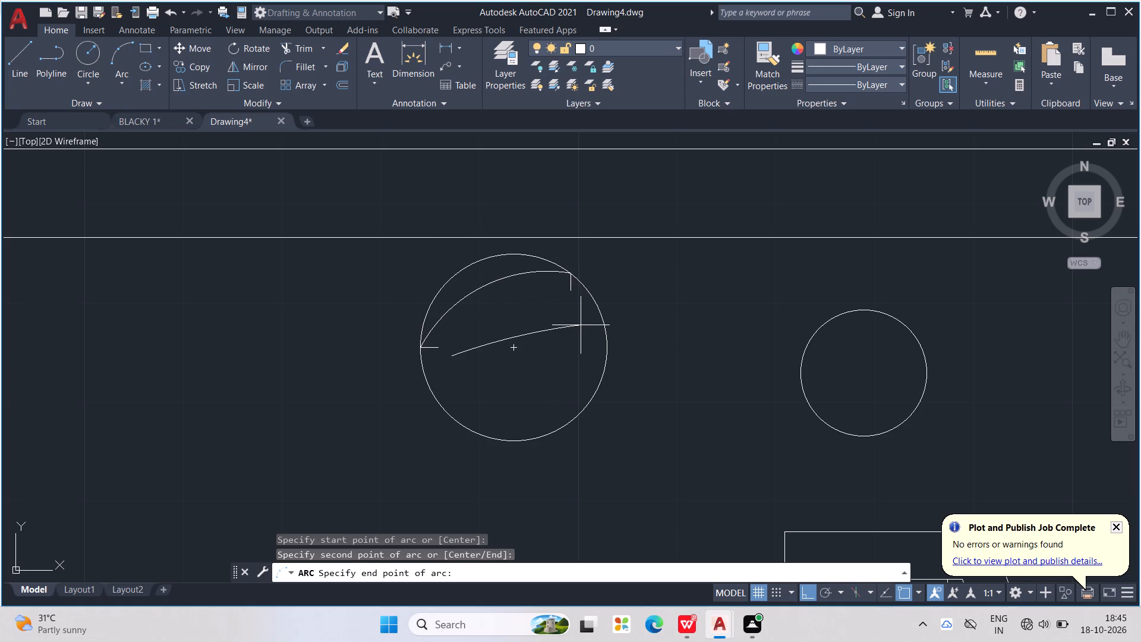
{"action": "left_click", "coordinate": [574, 330]}
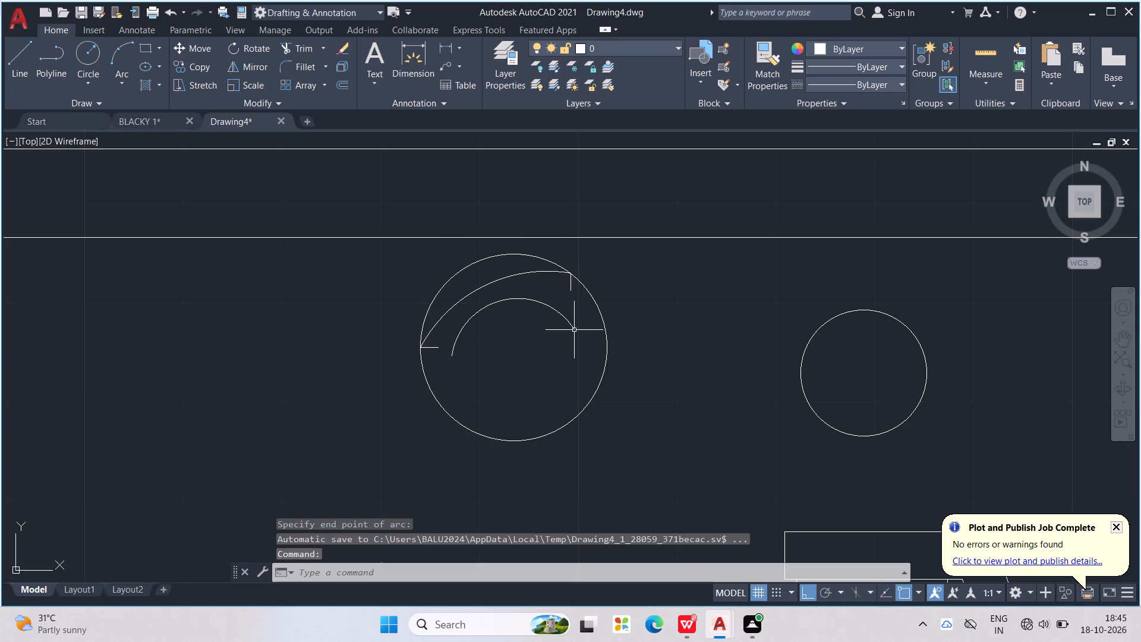
{"action": "key", "text": "Escape"}
{"action": "key", "text": "Escape"}
{"action": "key", "text": "Escape"}
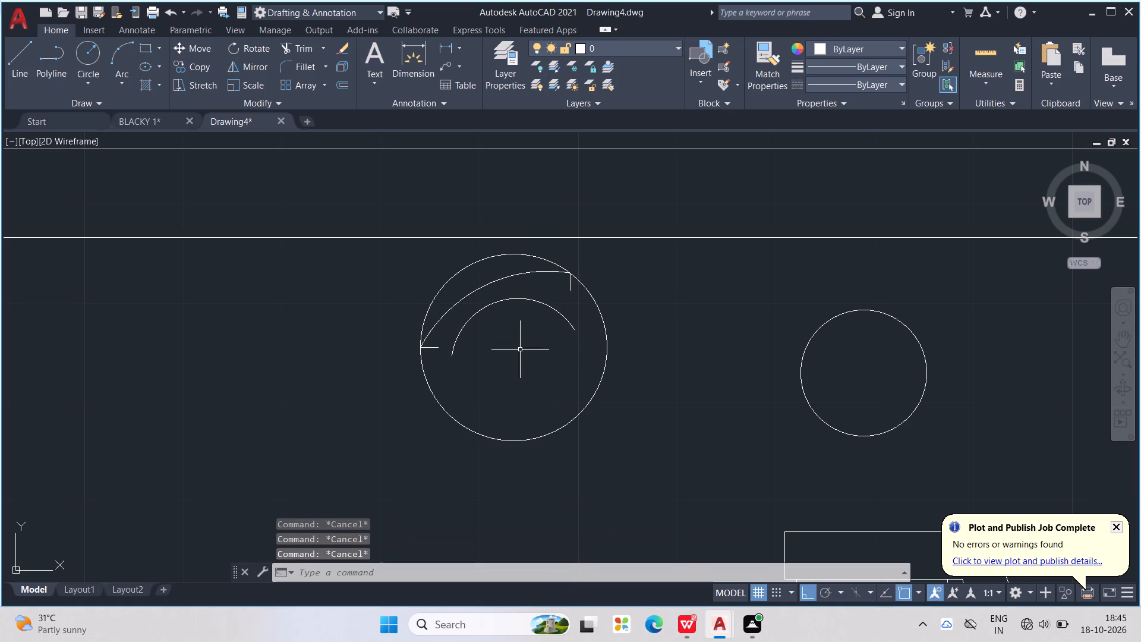
Erase the short horizontal and short vertical lines at the two ends of the outer arc inside the larger circle.
{"action": "left_click", "coordinate": [430, 348]}
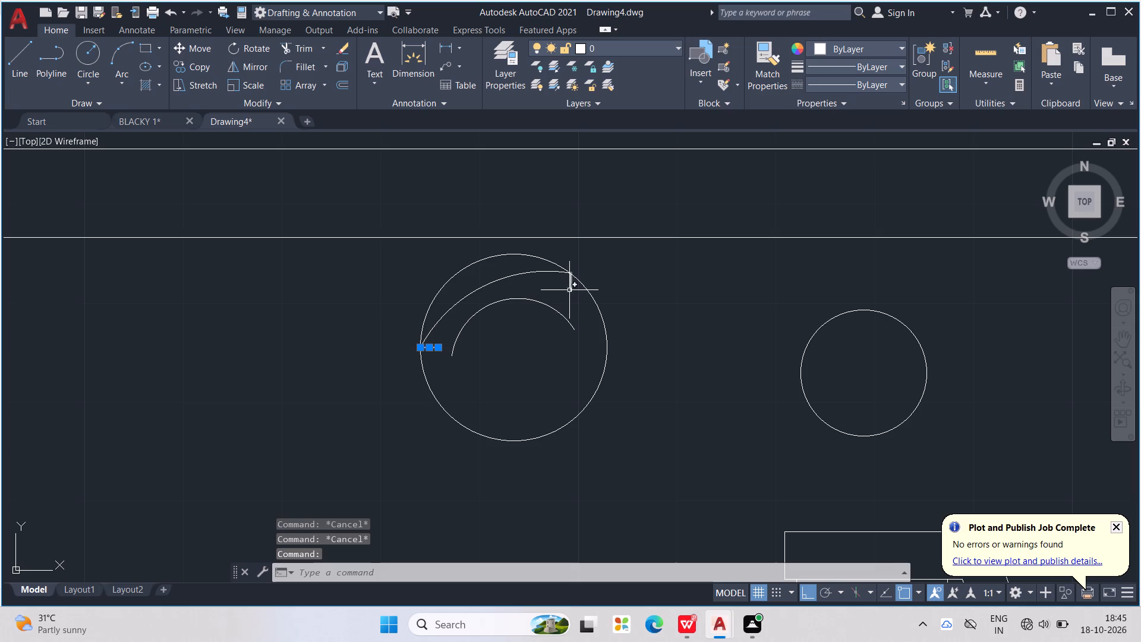
{"action": "left_click", "coordinate": [570, 287]}
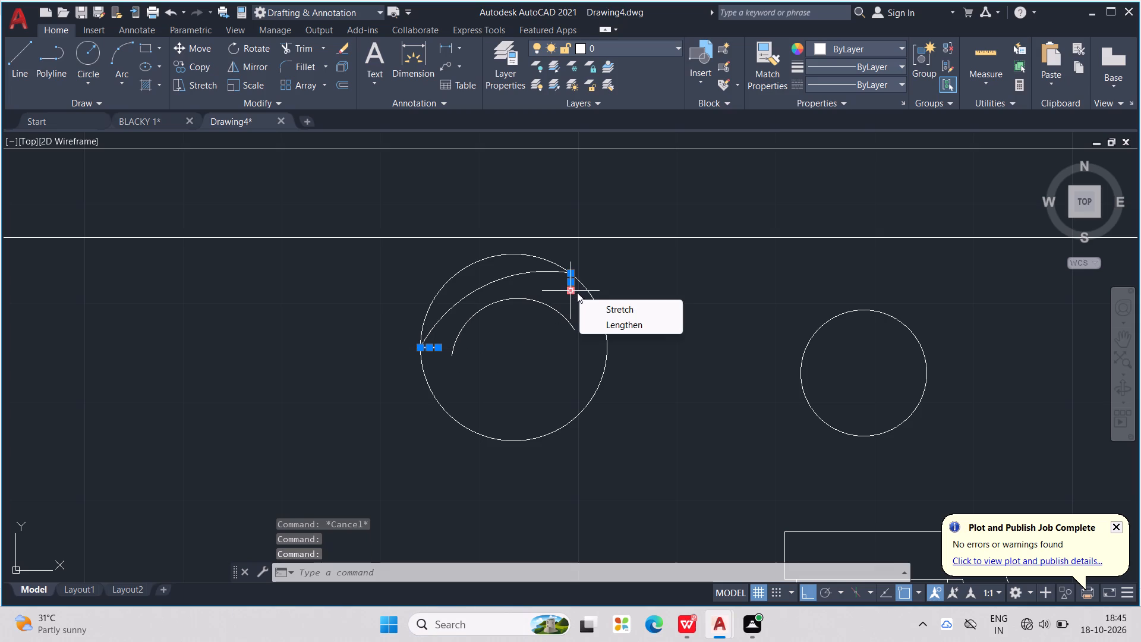
{"action": "key", "text": "Delete"}
{"action": "key", "text": "Delete"}
{"action": "key", "text": "Delete"}
{"action": "key", "text": "Delete"}
{"action": "key", "text": "Delete"}
{"action": "key", "text": "Delete"}
{"action": "key", "text": "Delete"}
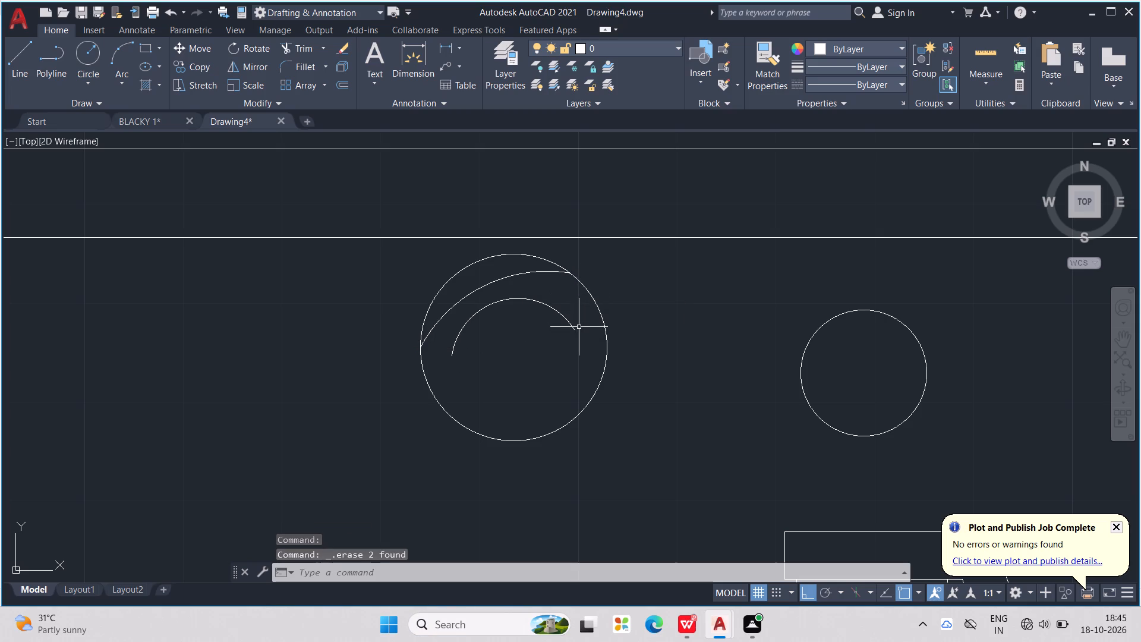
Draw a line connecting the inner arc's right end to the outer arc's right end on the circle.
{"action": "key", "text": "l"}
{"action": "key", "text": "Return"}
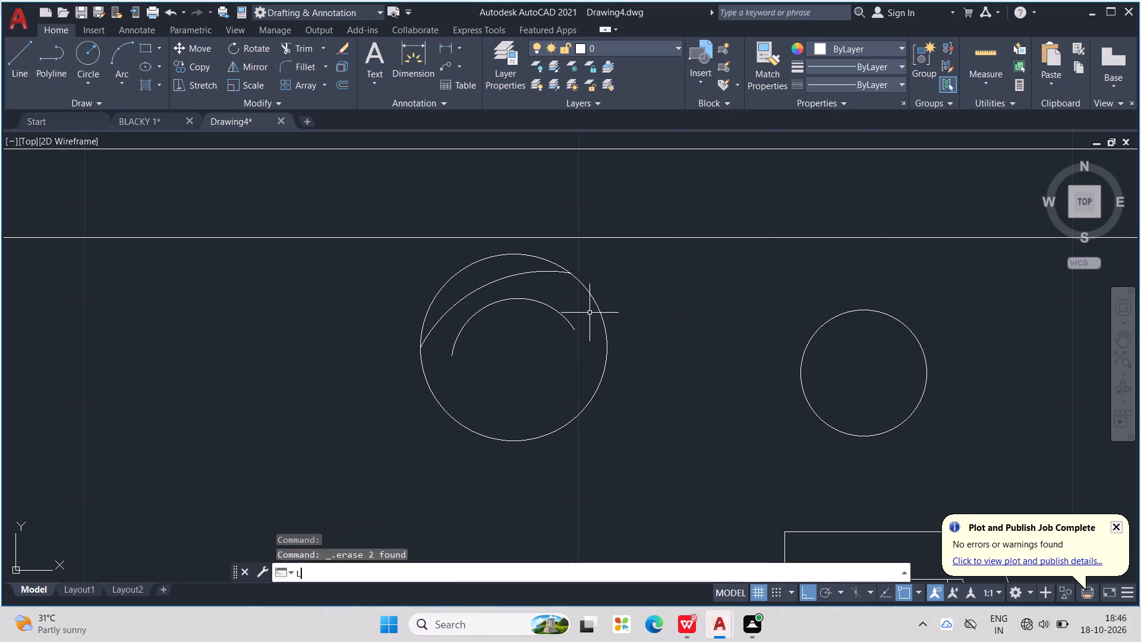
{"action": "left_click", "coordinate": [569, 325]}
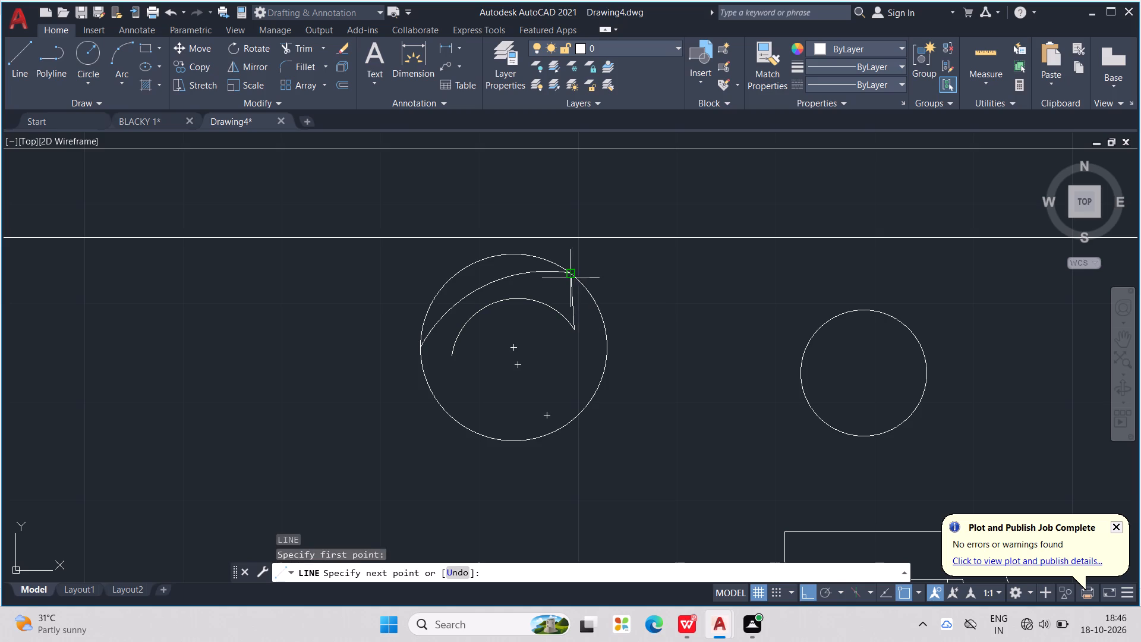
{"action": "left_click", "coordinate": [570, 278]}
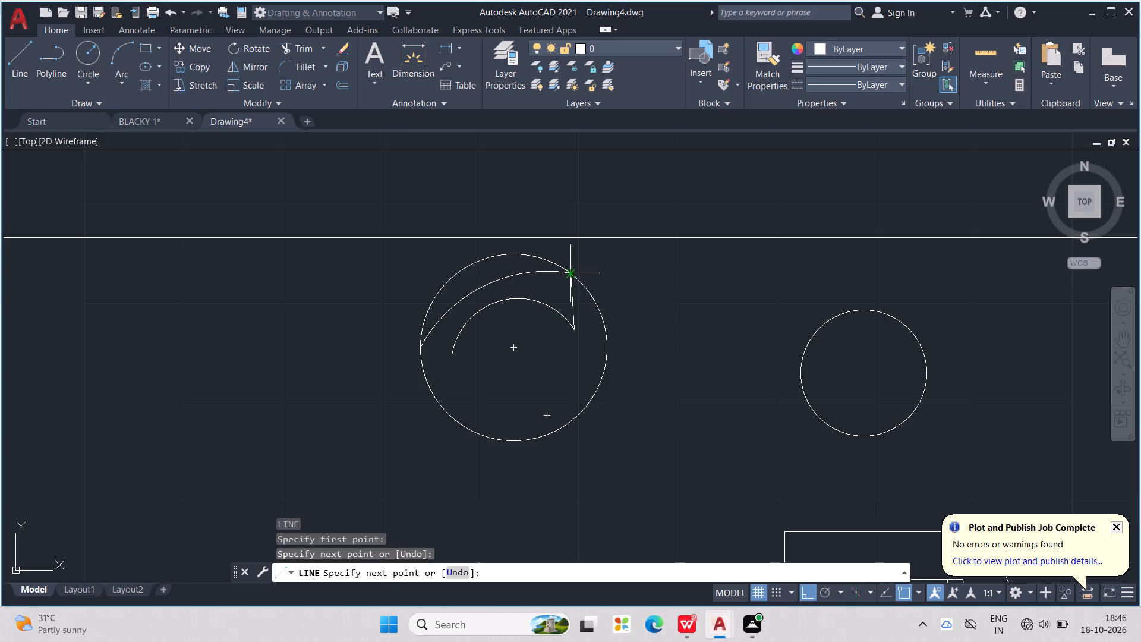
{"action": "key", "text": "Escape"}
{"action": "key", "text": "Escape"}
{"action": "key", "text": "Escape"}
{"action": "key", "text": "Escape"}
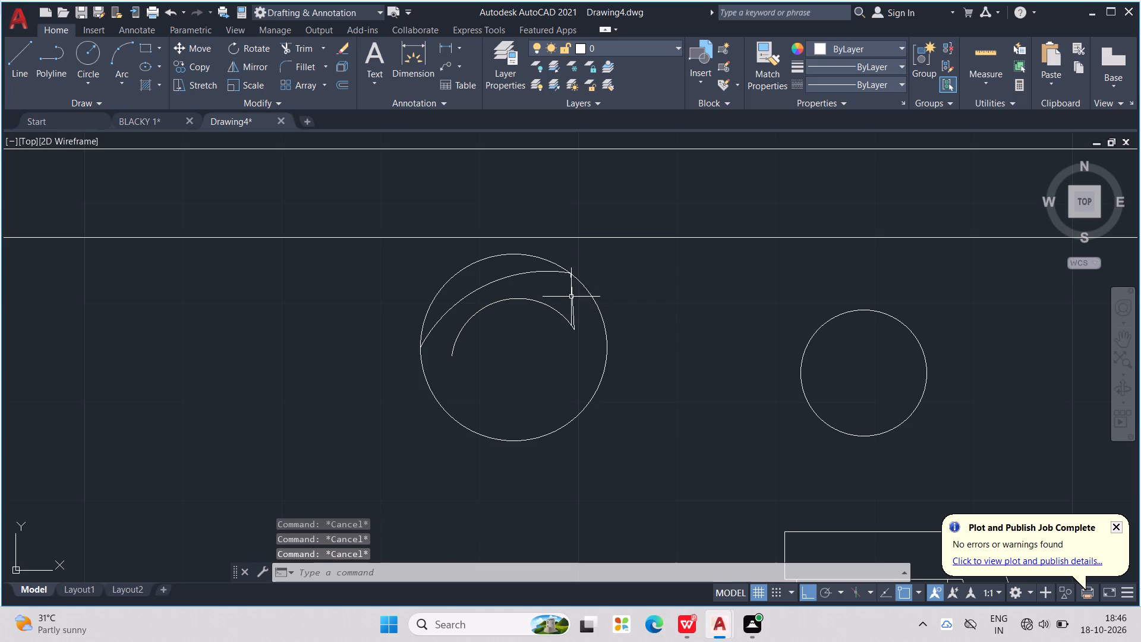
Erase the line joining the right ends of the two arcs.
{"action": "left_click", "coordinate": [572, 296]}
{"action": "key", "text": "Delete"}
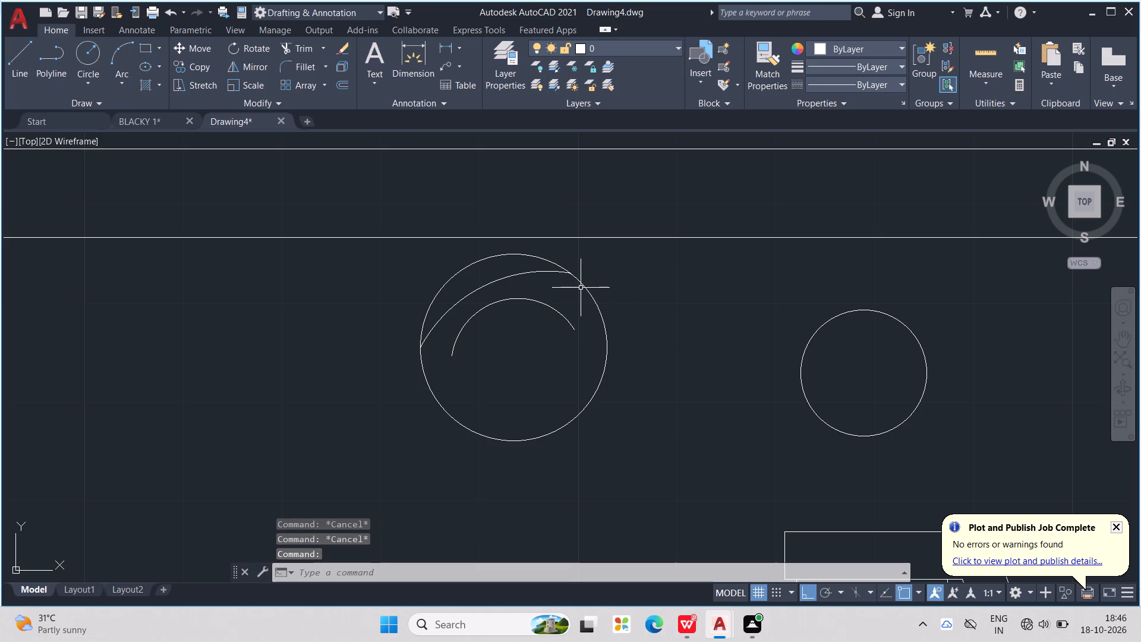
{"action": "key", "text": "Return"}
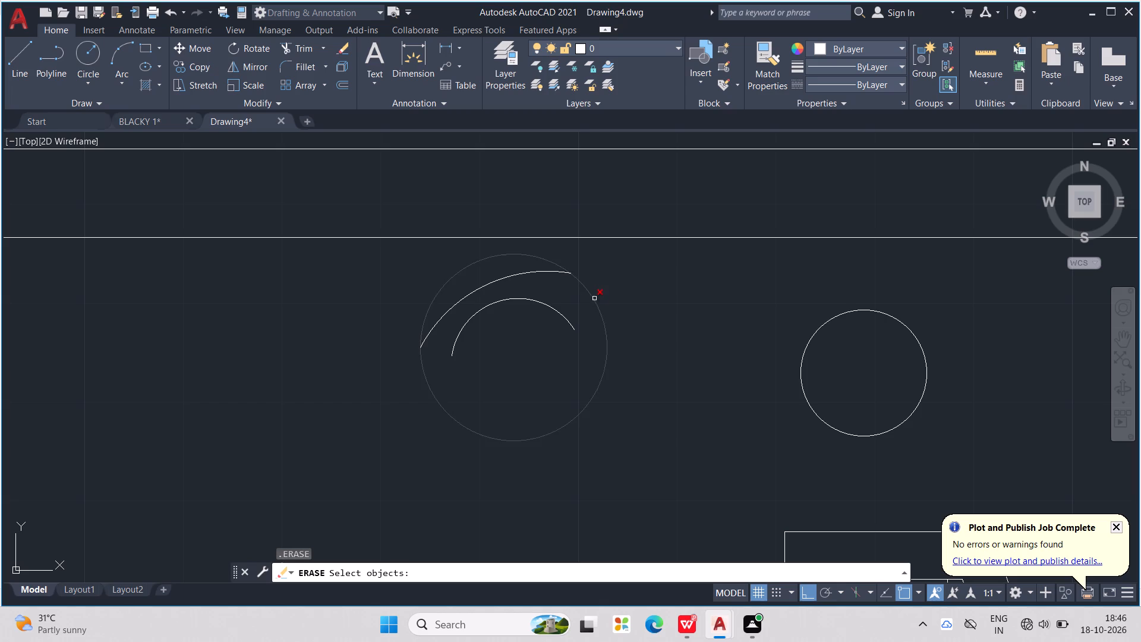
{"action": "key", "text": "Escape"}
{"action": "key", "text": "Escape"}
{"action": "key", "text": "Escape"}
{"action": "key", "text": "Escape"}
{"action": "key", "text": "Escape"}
Draw a closing line from the inner arc's right end to the point where the outer arc meets the circle.
{"action": "key", "text": "l"}
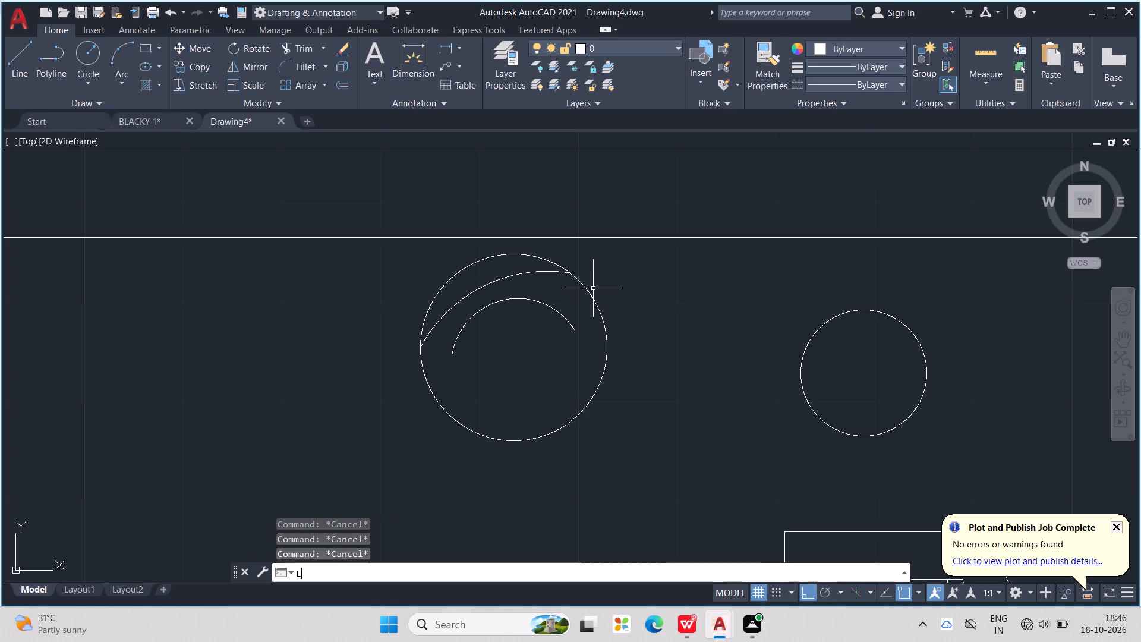
{"action": "key", "text": "Return"}
{"action": "left_click", "coordinate": [570, 325]}
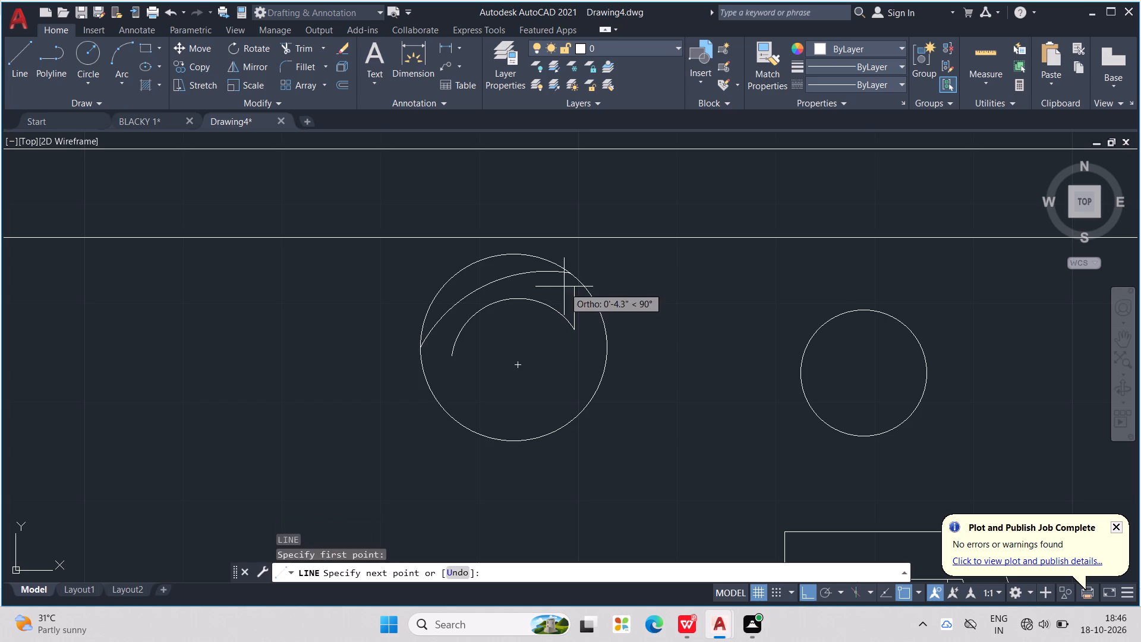
{"action": "scroll", "coordinate": [569, 274], "scroll_direction": "up", "scroll_amount": 3}
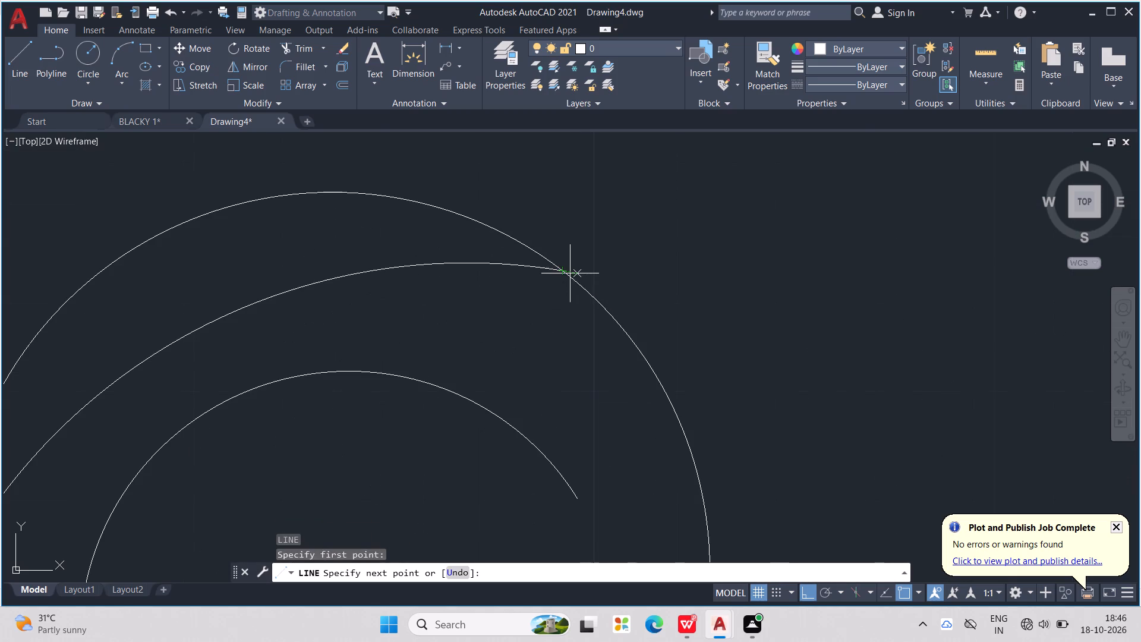
{"action": "left_click", "coordinate": [565, 270]}
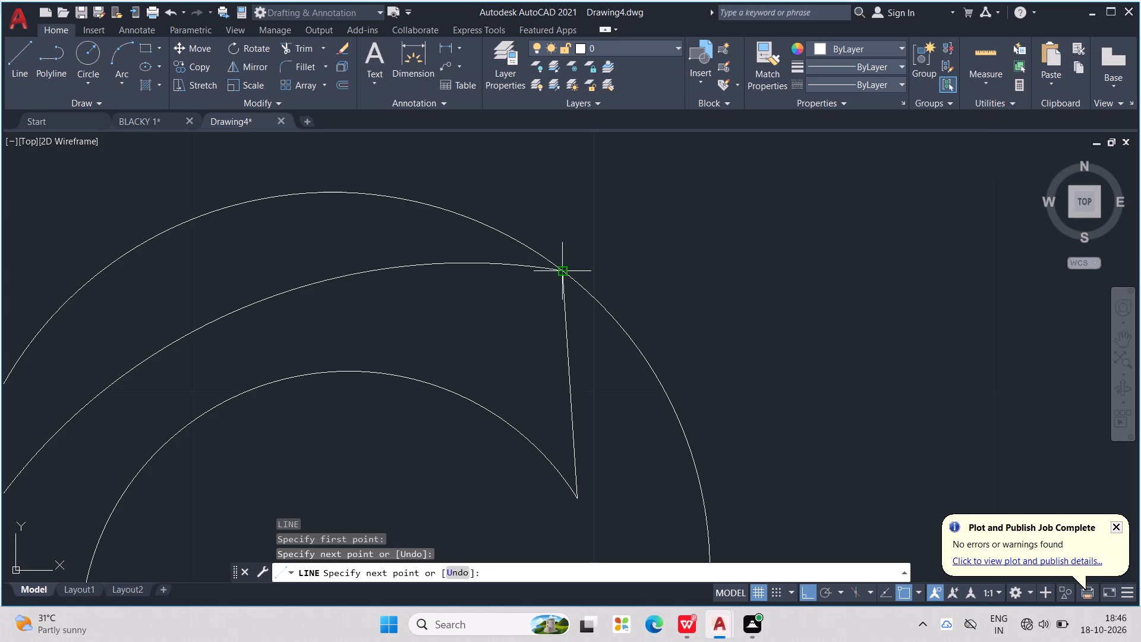
{"action": "middle_click_drag", "start_coordinate": [568, 270], "coordinate": [787, 345]}
{"action": "scroll", "coordinate": [716, 313], "scroll_direction": "down", "scroll_amount": 2}
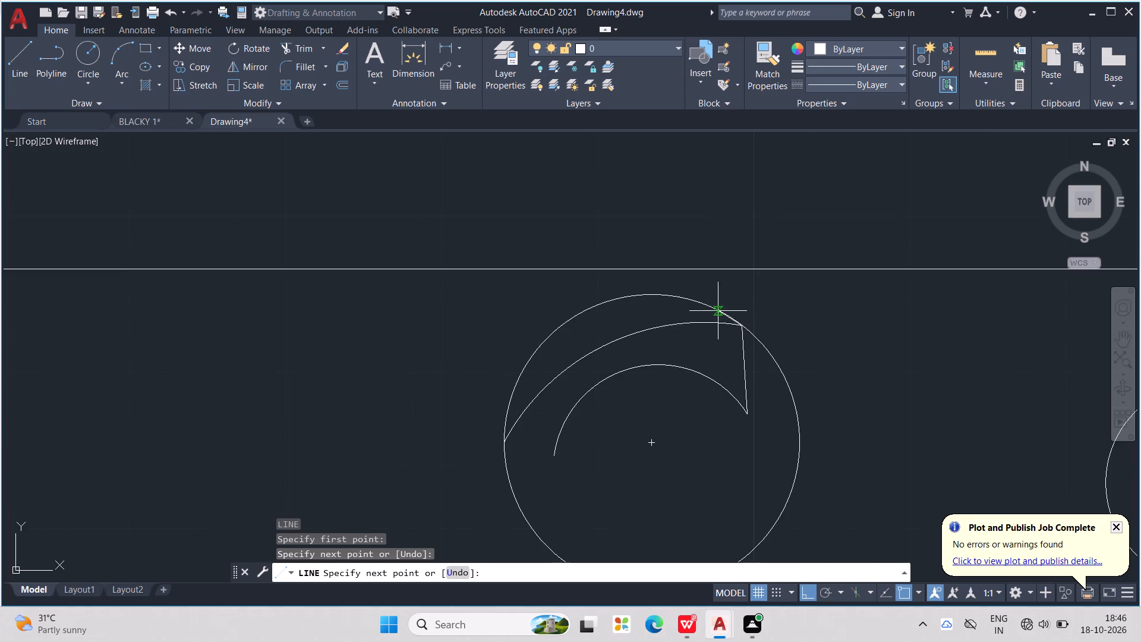
{"action": "key", "text": "Escape"}
{"action": "key", "text": "Escape"}
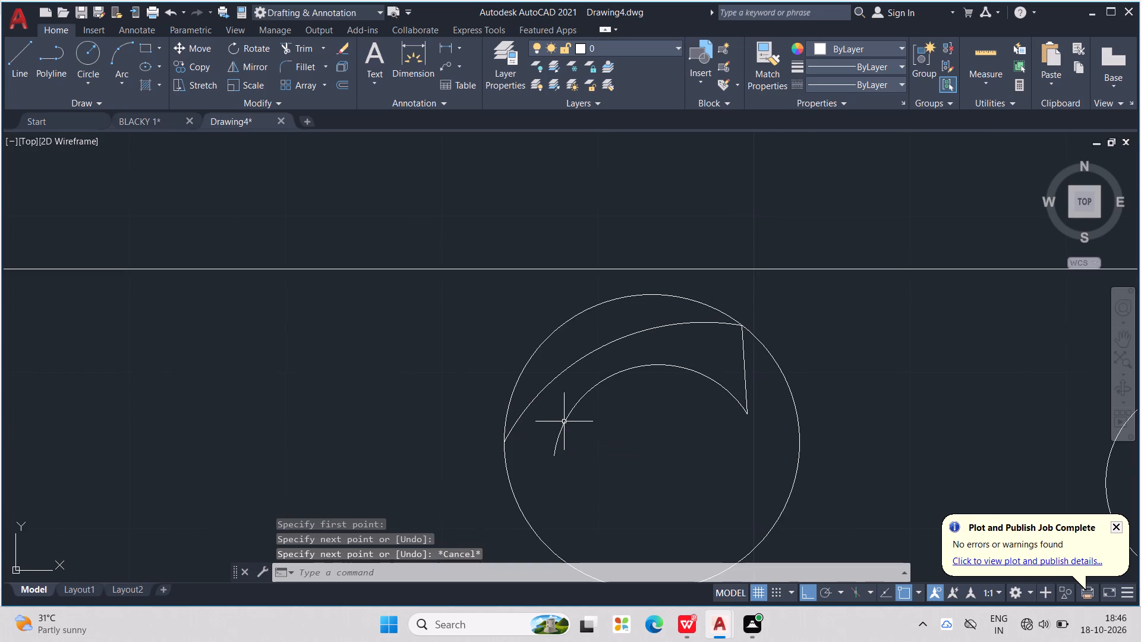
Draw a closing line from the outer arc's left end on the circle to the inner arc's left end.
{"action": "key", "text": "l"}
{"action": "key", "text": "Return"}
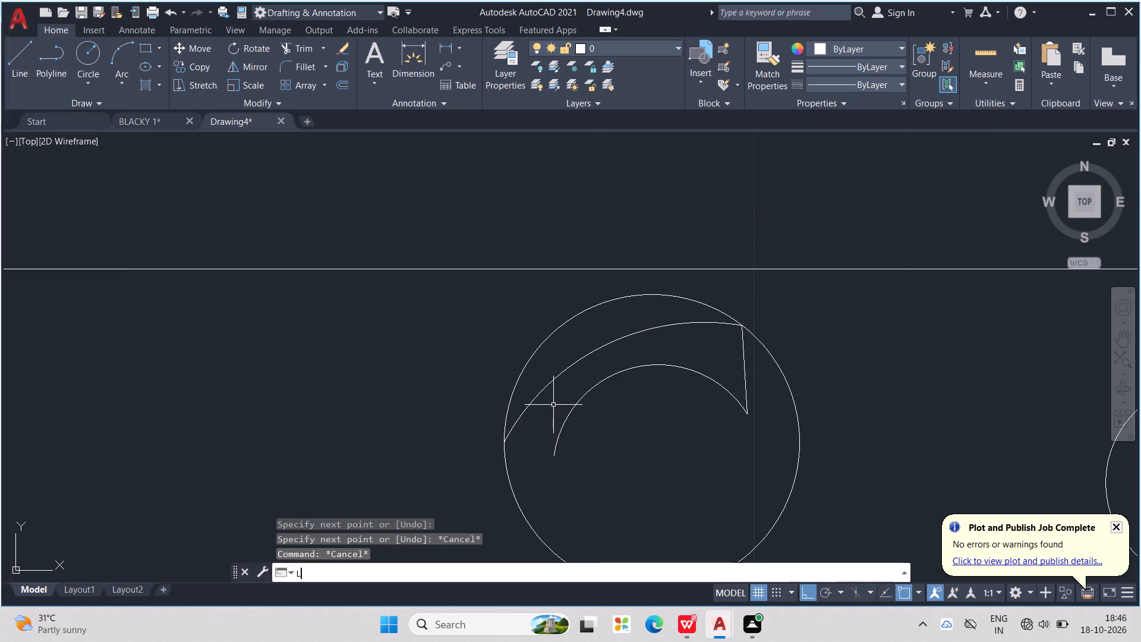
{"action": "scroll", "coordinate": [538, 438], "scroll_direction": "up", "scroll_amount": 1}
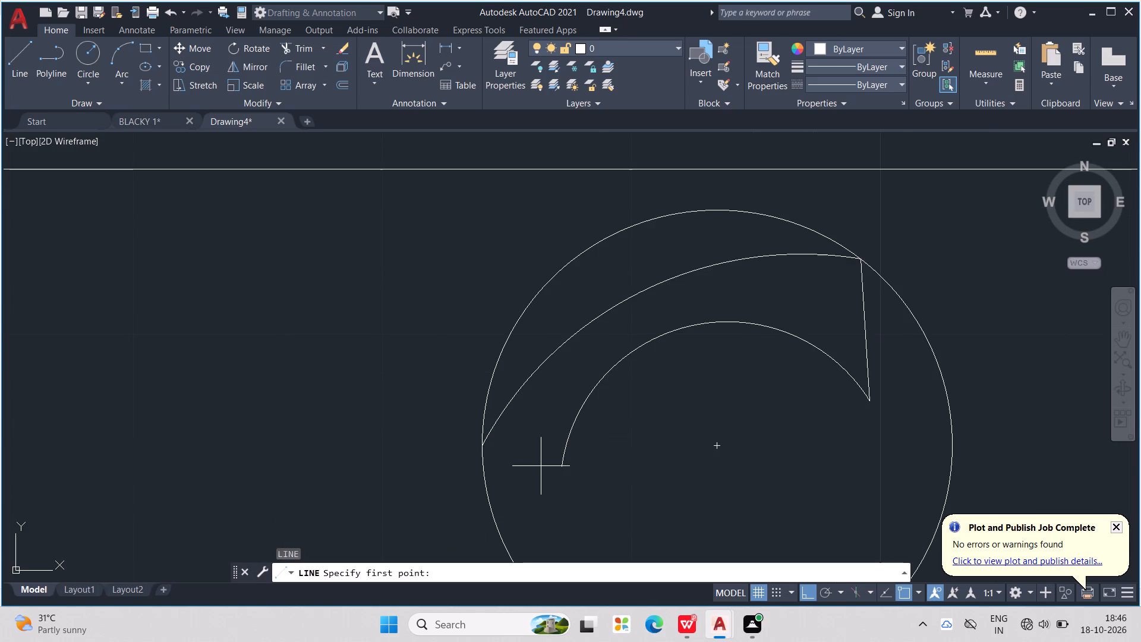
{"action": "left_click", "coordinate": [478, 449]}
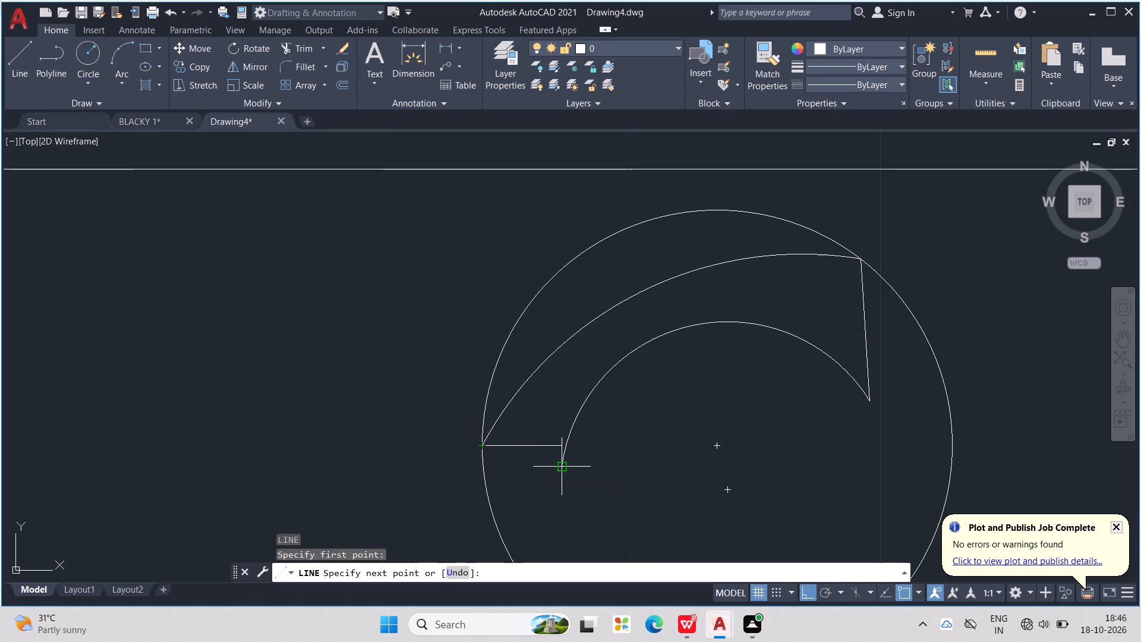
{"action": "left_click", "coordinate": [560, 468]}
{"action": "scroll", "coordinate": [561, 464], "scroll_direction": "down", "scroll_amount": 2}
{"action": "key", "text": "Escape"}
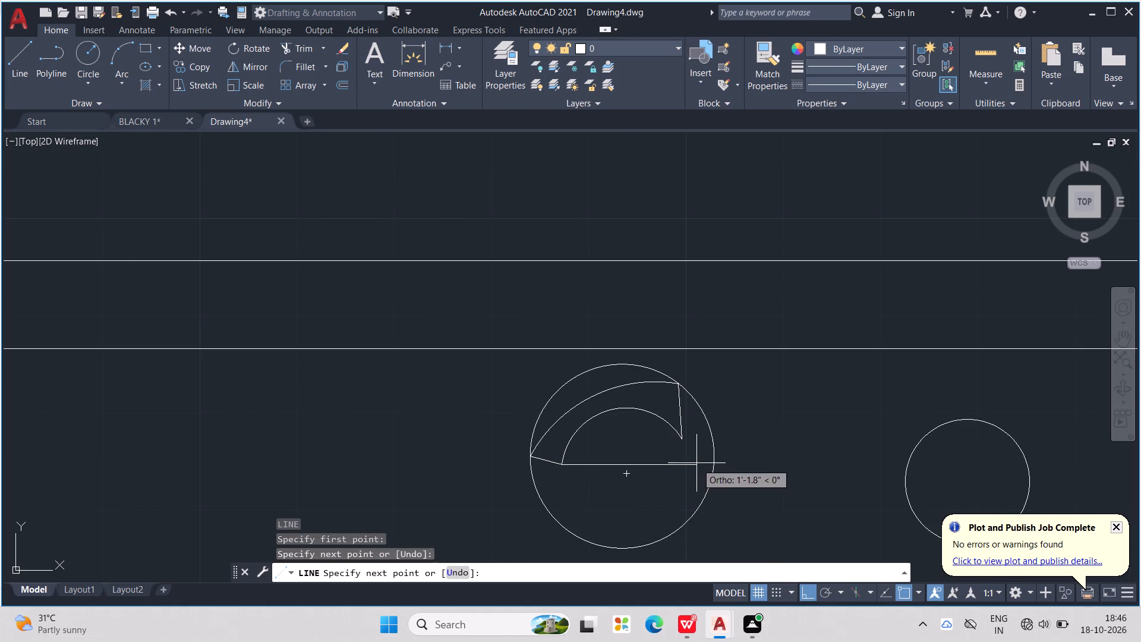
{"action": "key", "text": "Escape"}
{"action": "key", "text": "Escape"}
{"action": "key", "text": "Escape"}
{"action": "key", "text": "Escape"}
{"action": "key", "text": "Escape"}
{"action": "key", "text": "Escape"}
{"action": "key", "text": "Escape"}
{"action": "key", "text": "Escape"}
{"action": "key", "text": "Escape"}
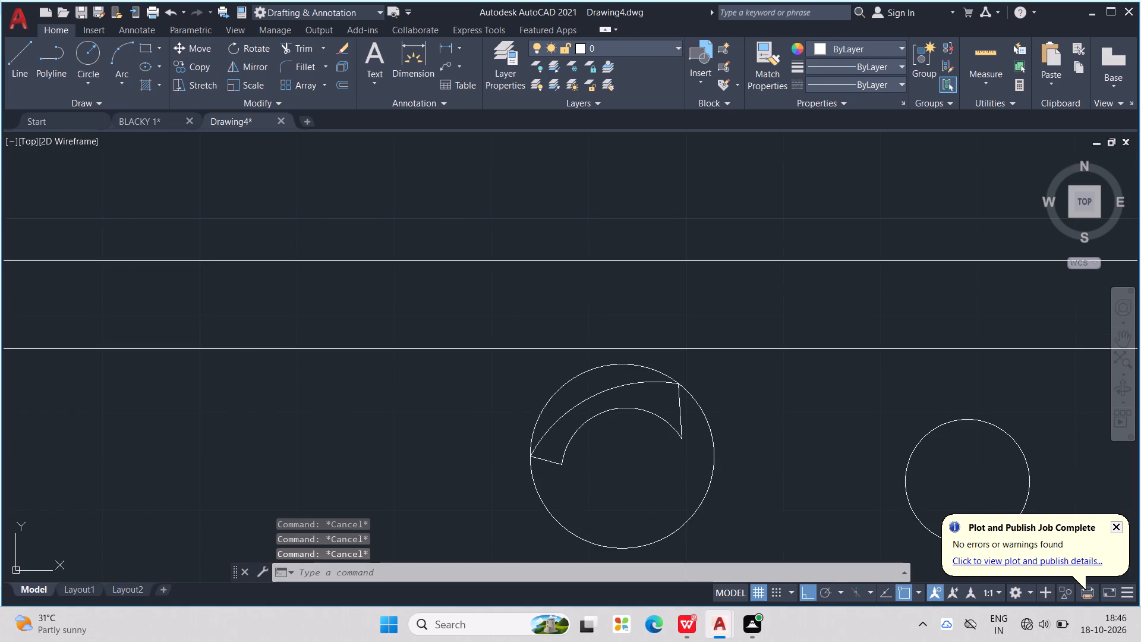
Open DesignCenter and browse to the Blocks of the sample drawing Hydraulic - Pneumatic.dwg.
{"action": "scroll", "coordinate": [690, 431], "scroll_direction": "down", "scroll_amount": 2}
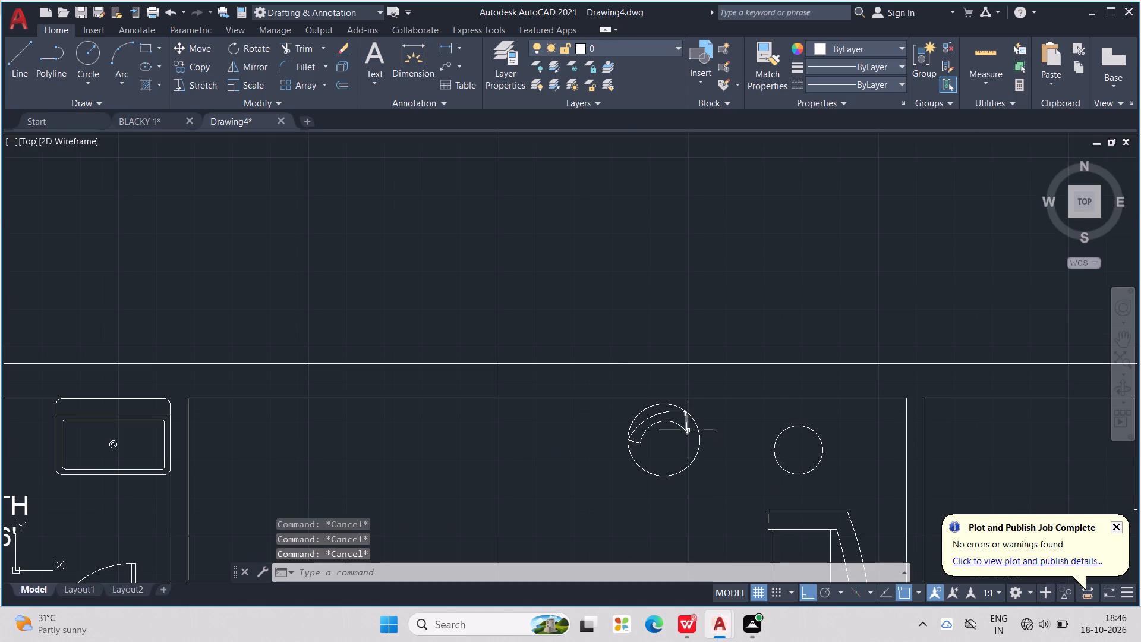
{"action": "key", "text": "ctrl+F2"}
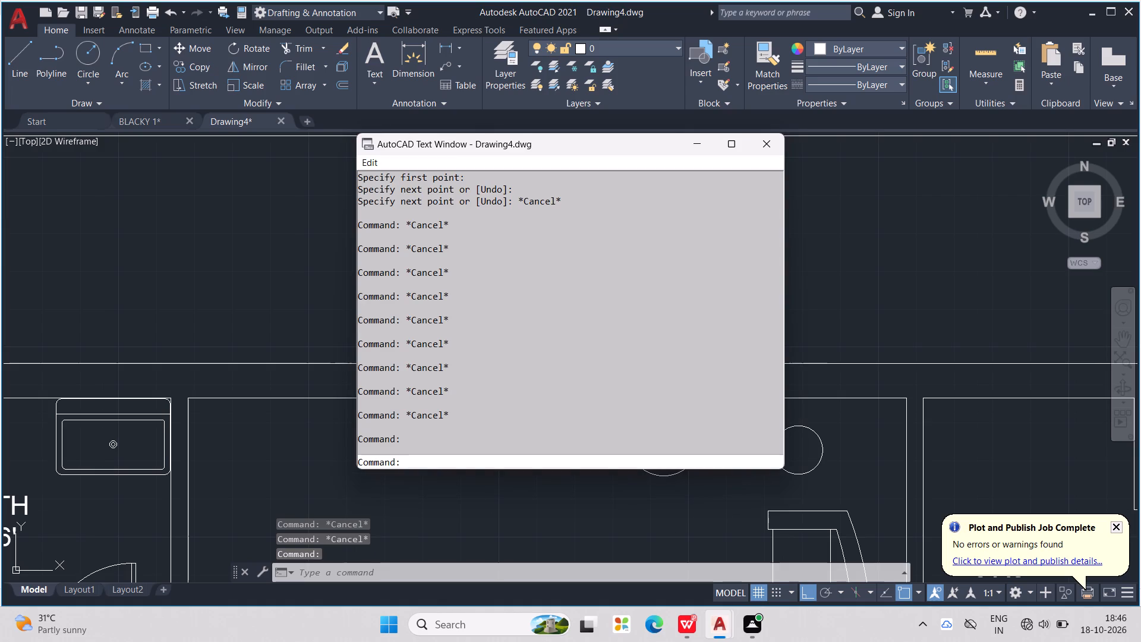
{"action": "left_click", "coordinate": [770, 149]}
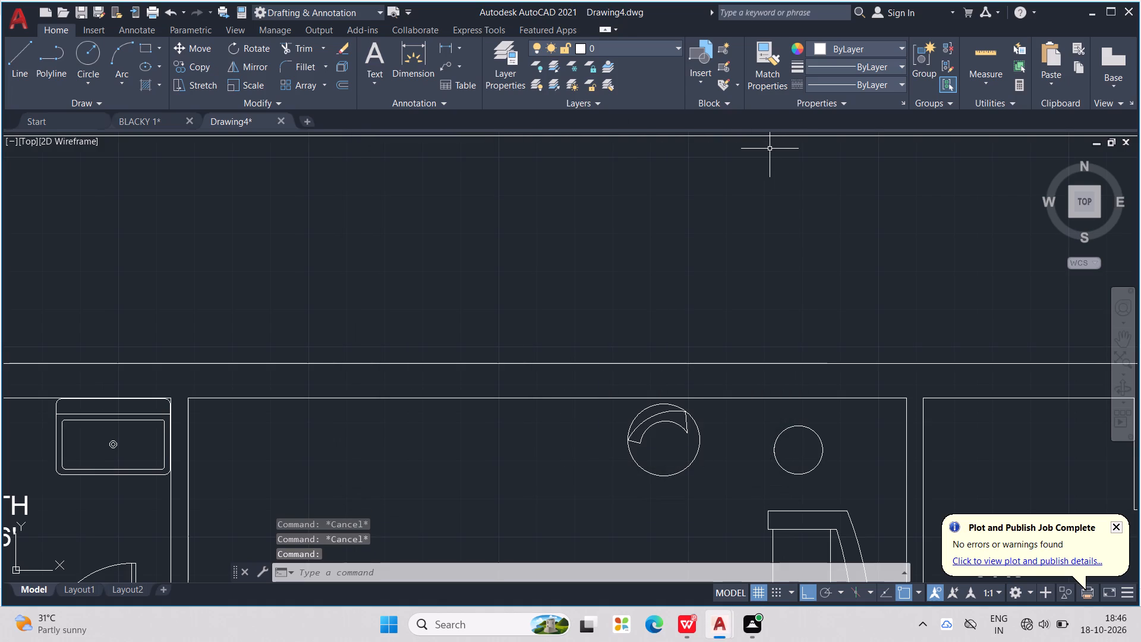
{"action": "key", "text": "ctrl+2"}
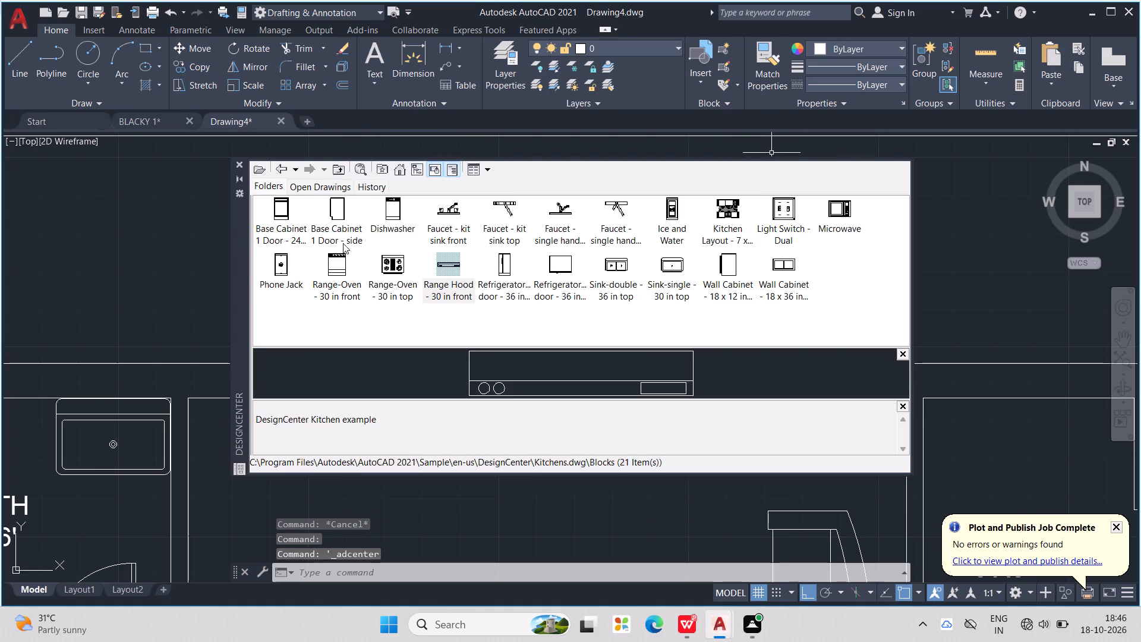
{"action": "left_click", "coordinate": [278, 163]}
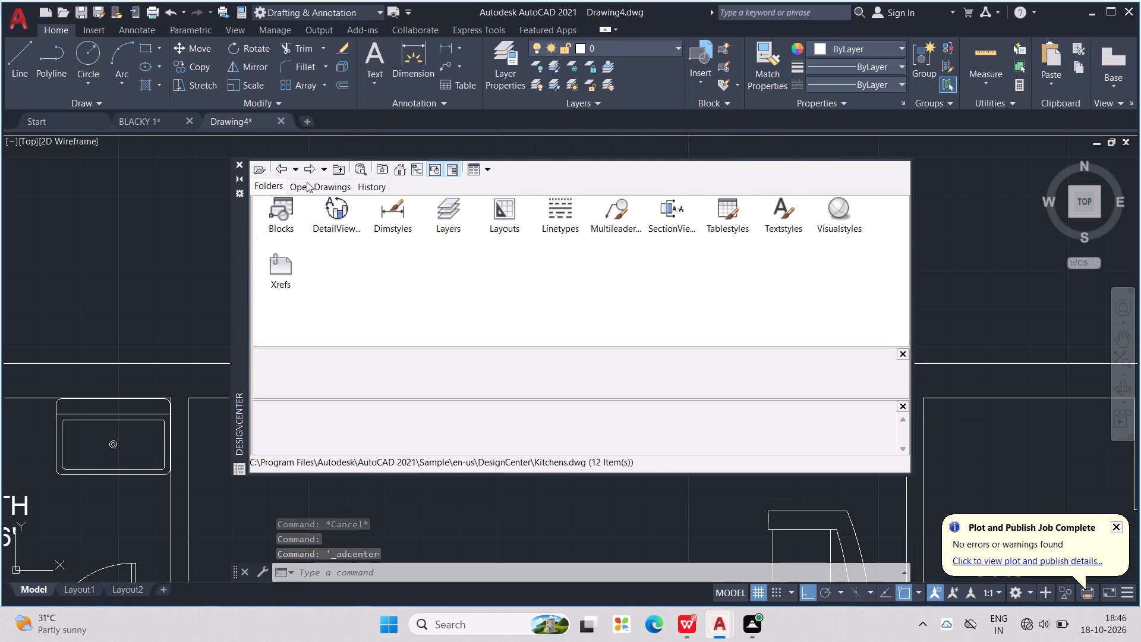
{"action": "left_click", "coordinate": [273, 164]}
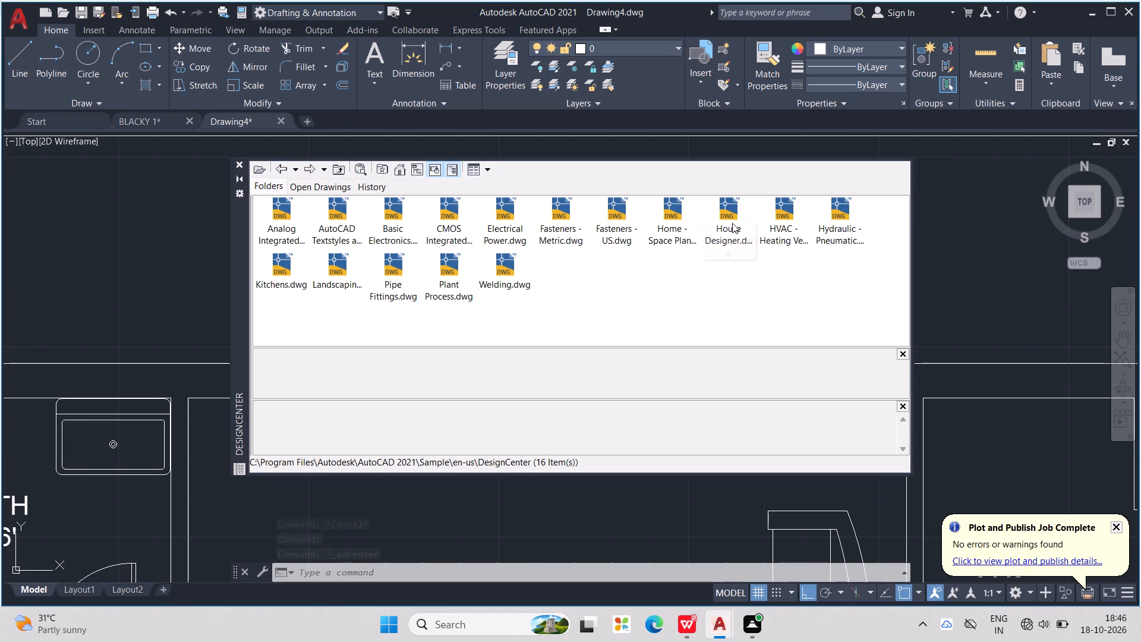
{"action": "double_click", "coordinate": [791, 213]}
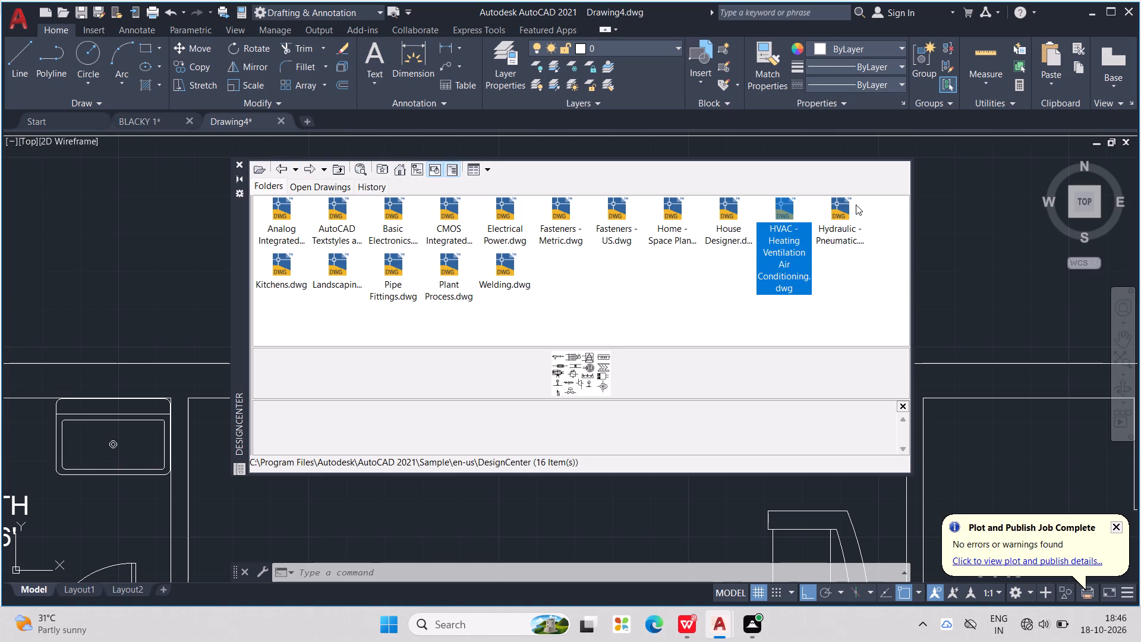
{"action": "left_click", "coordinate": [836, 211]}
{"action": "left_click", "coordinate": [836, 211]}
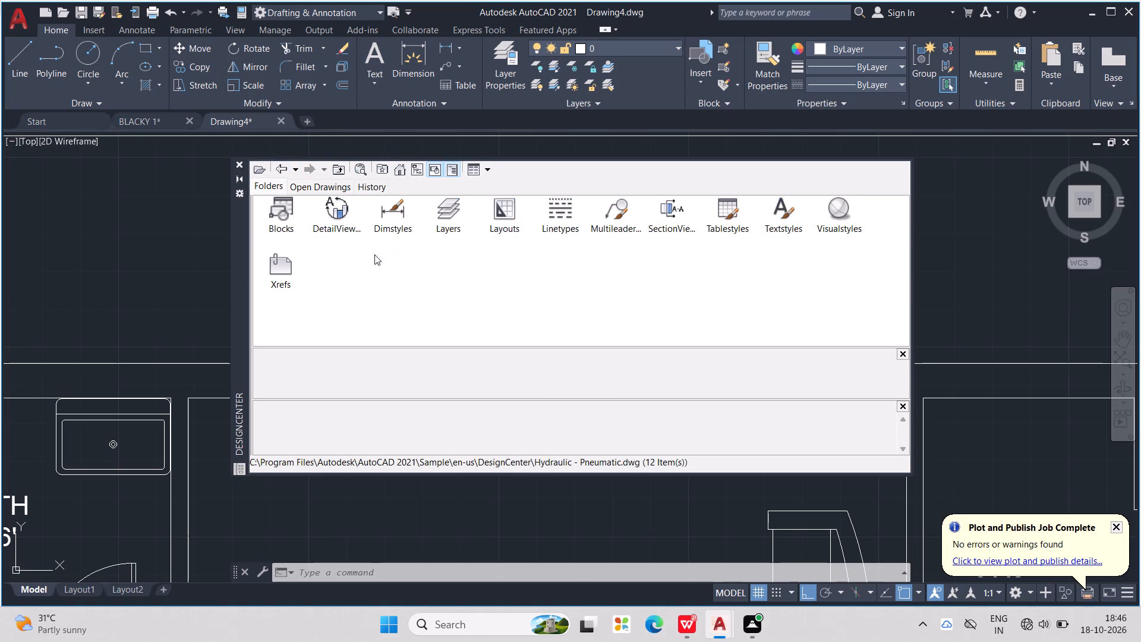
{"action": "double_click", "coordinate": [288, 226]}
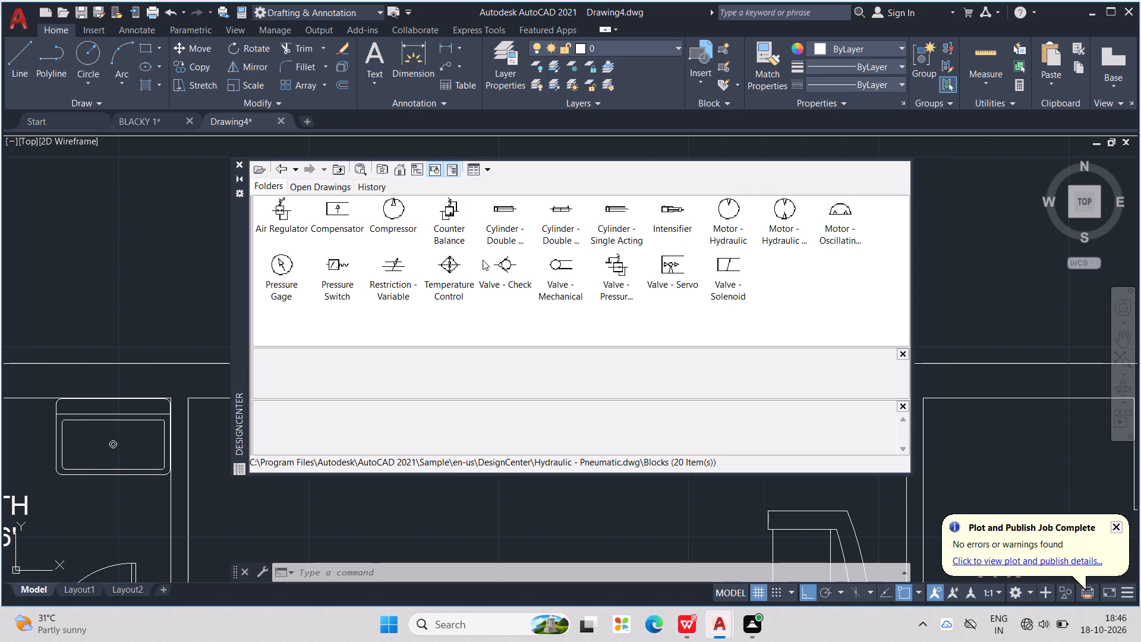
Insert the Compressor block at scale 1 and rotation 0 in the open floor area left of the round chair.
{"action": "left_click", "coordinate": [401, 230]}
{"action": "triple_click", "coordinate": [401, 222]}
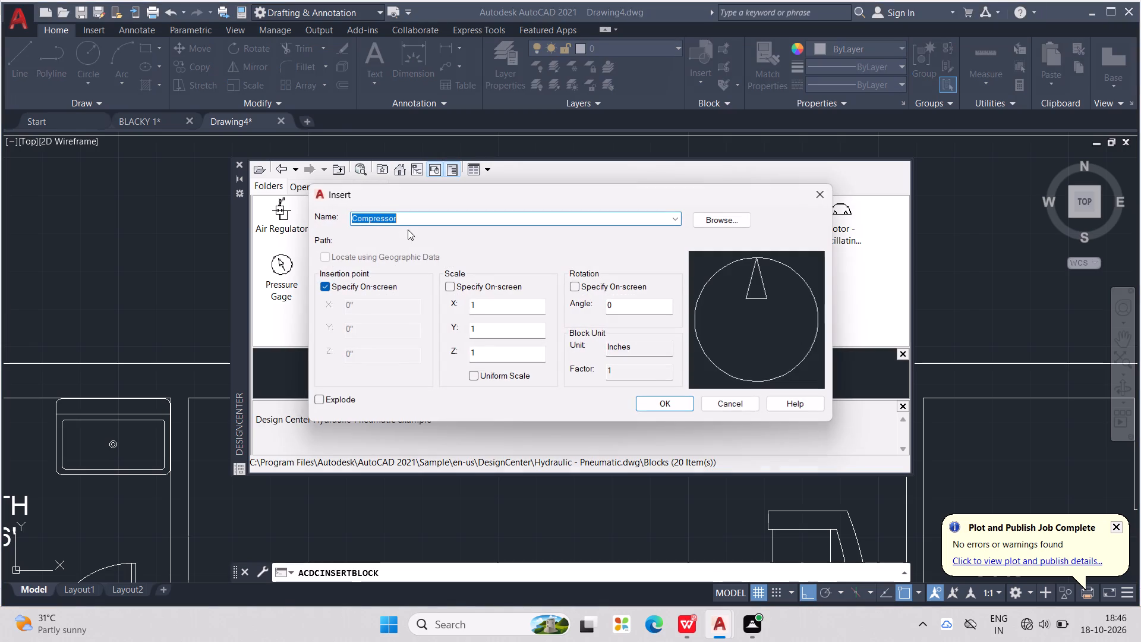
{"action": "left_click", "coordinate": [674, 402]}
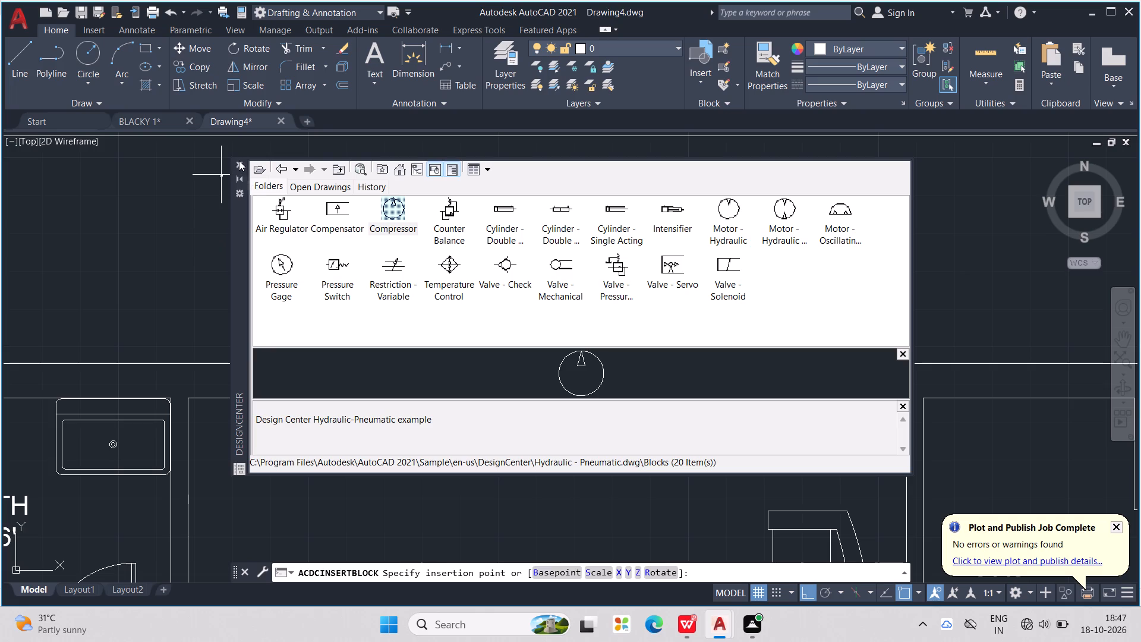
{"action": "left_click", "coordinate": [239, 160]}
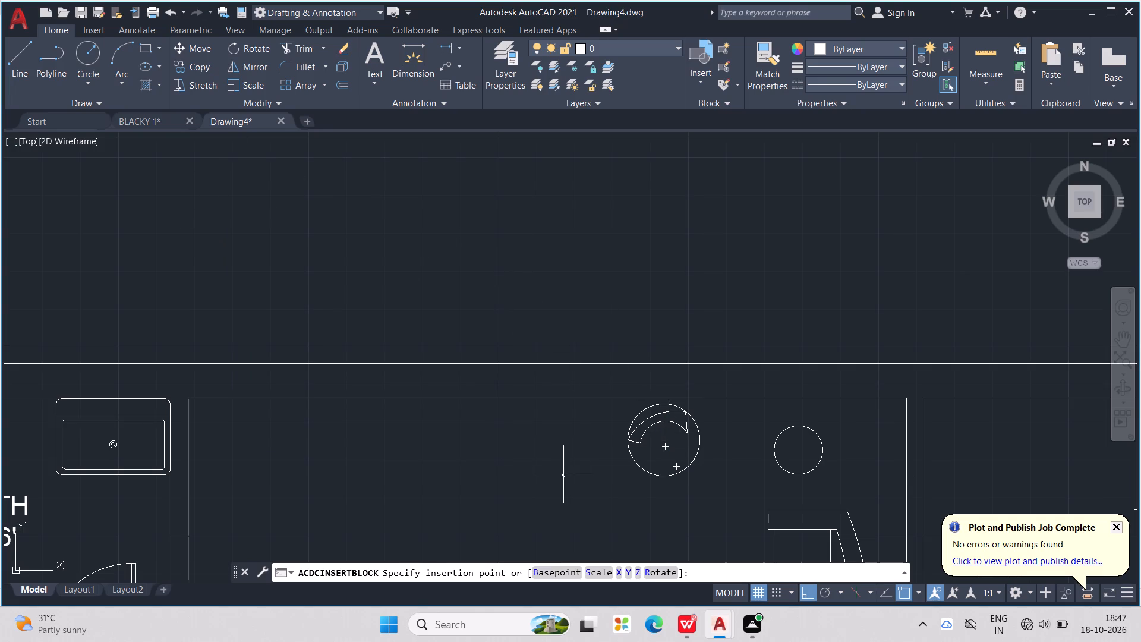
{"action": "left_click", "coordinate": [558, 470]}
Erase the round chair's circle, both arcs and the closing line at their left ends.
{"action": "scroll", "coordinate": [560, 481], "scroll_direction": "up", "scroll_amount": 1}
{"action": "left_click_drag", "start_coordinate": [644, 425], "coordinate": [768, 418]}
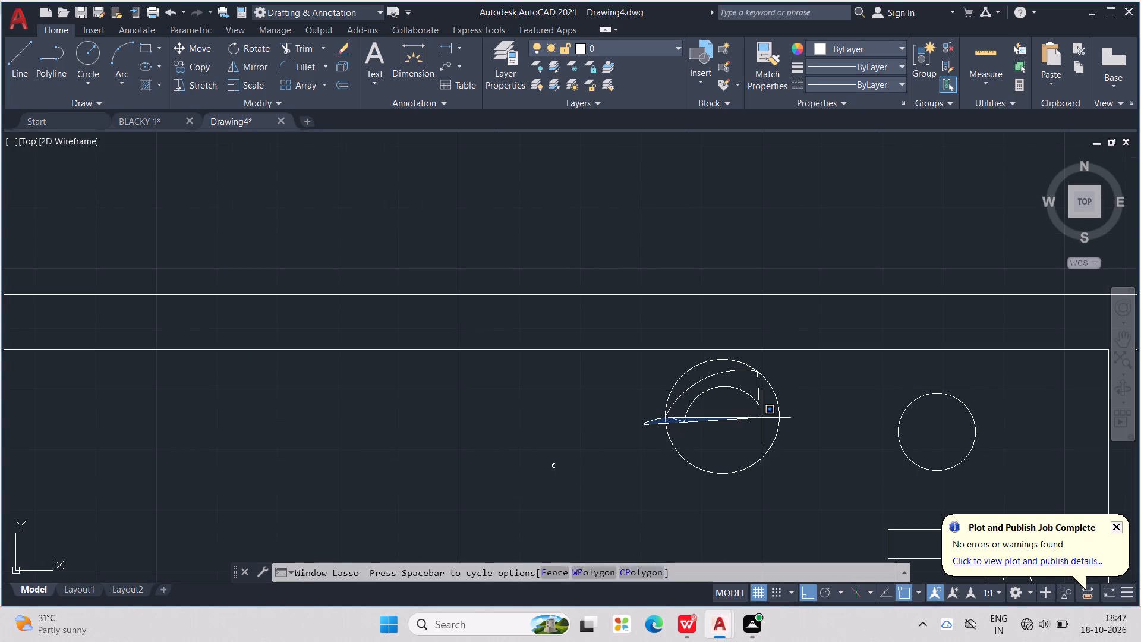
{"action": "left_click_drag", "start_coordinate": [768, 418], "coordinate": [831, 430]}
{"action": "left_click_drag", "start_coordinate": [833, 430], "coordinate": [621, 405]}
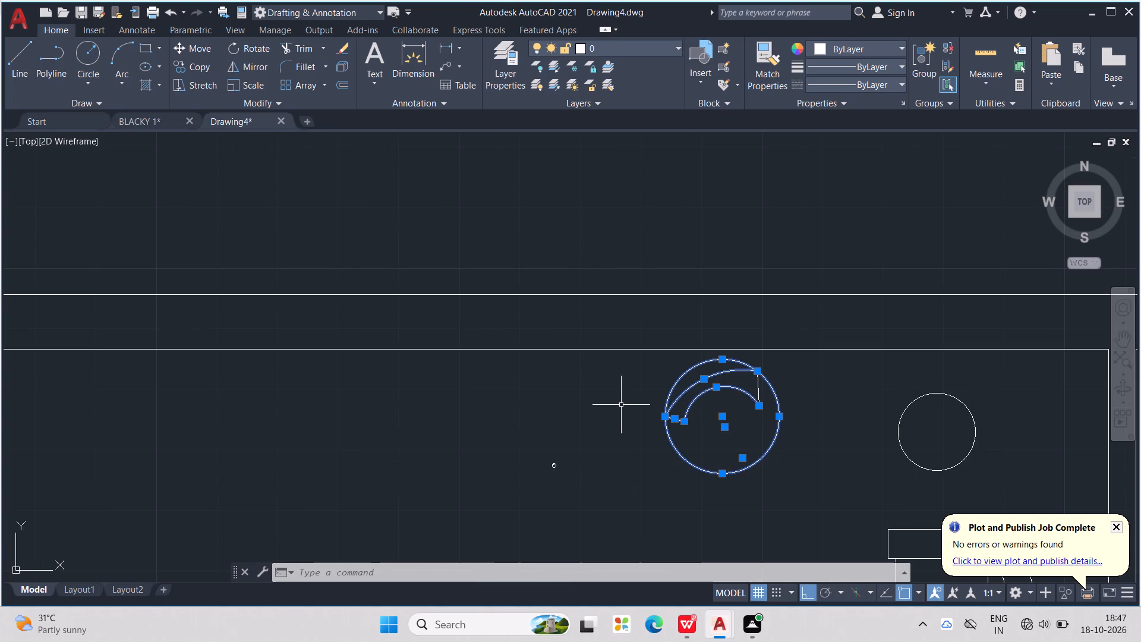
{"action": "key", "text": "Delete"}
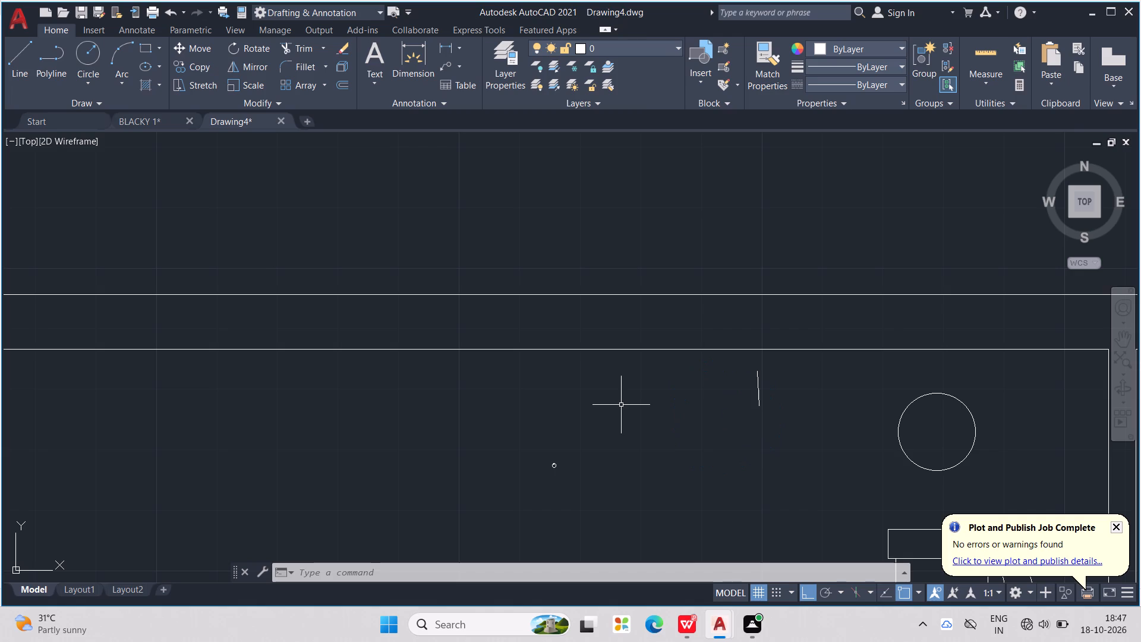
Erase the leftover short, nearly vertical line to the left of the circle above the bedroom sofa.
{"action": "left_click_drag", "start_coordinate": [747, 430], "coordinate": [764, 391]}
{"action": "left_click_drag", "start_coordinate": [765, 389], "coordinate": [720, 420]}
{"action": "key", "text": "Delete"}
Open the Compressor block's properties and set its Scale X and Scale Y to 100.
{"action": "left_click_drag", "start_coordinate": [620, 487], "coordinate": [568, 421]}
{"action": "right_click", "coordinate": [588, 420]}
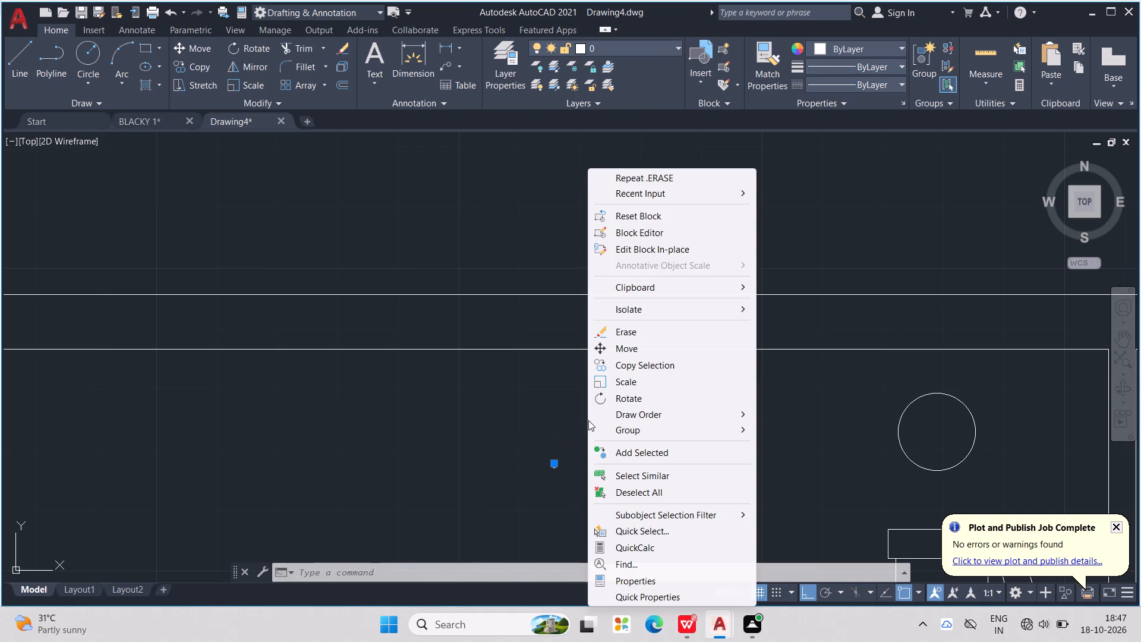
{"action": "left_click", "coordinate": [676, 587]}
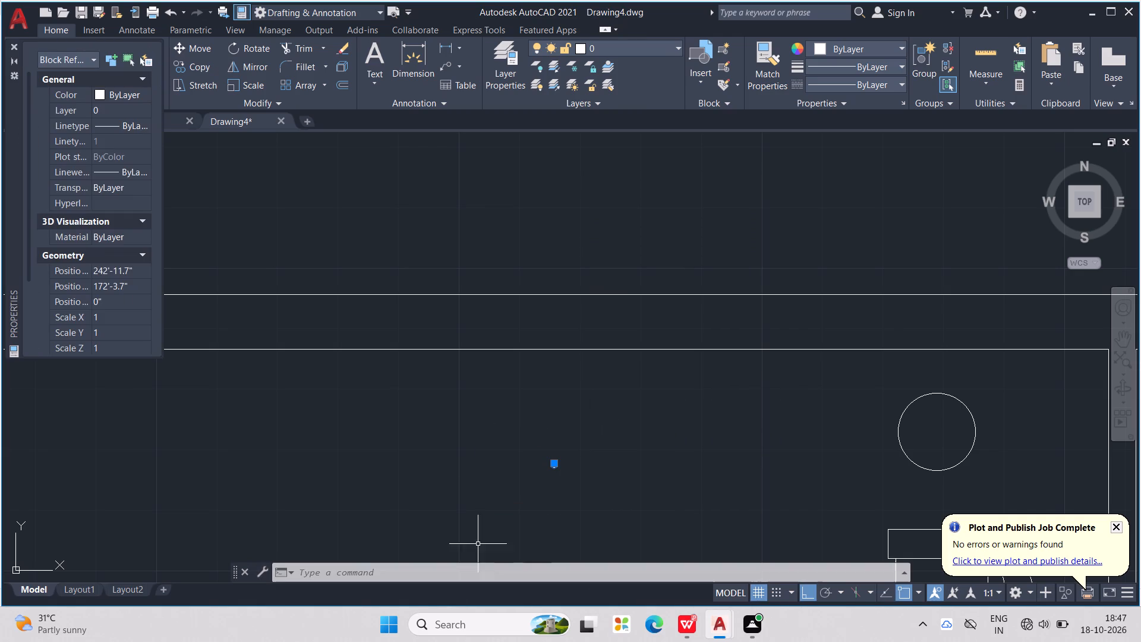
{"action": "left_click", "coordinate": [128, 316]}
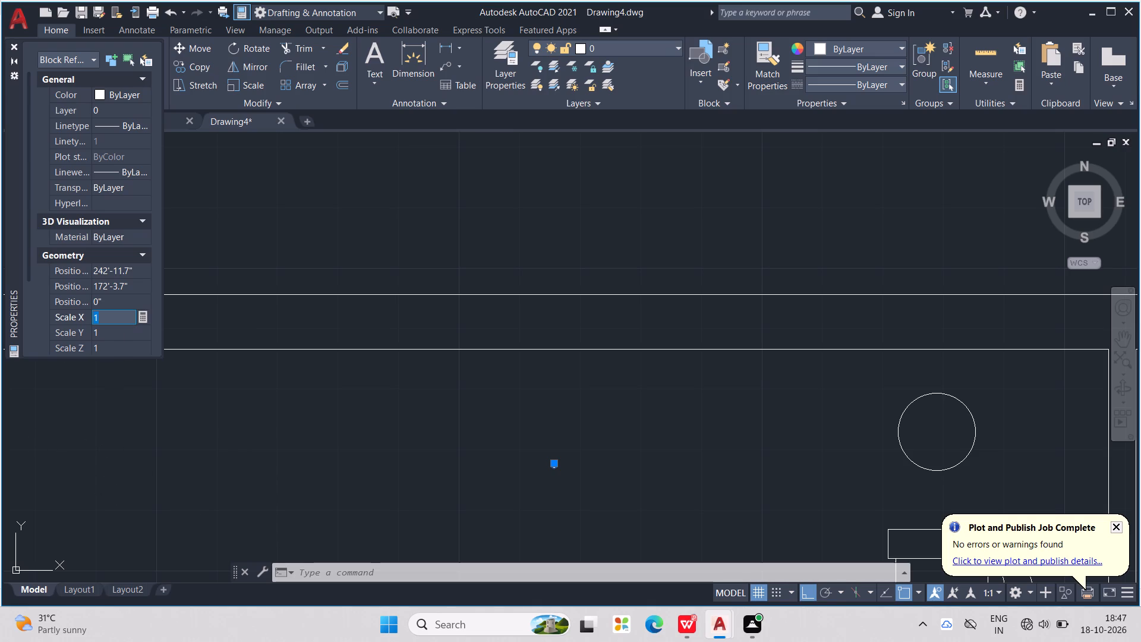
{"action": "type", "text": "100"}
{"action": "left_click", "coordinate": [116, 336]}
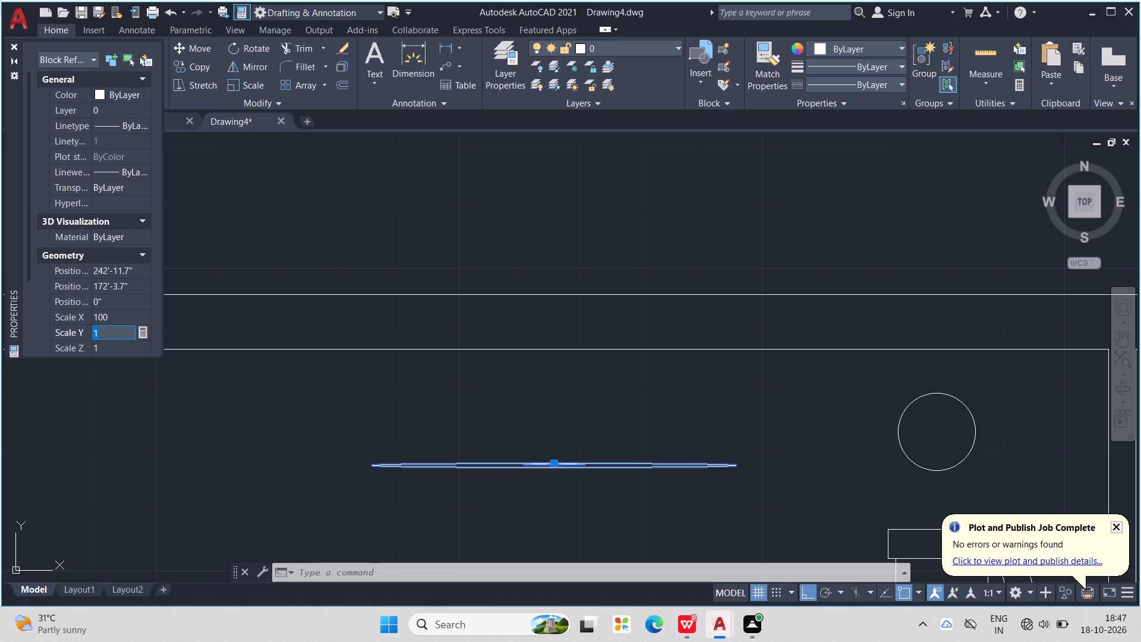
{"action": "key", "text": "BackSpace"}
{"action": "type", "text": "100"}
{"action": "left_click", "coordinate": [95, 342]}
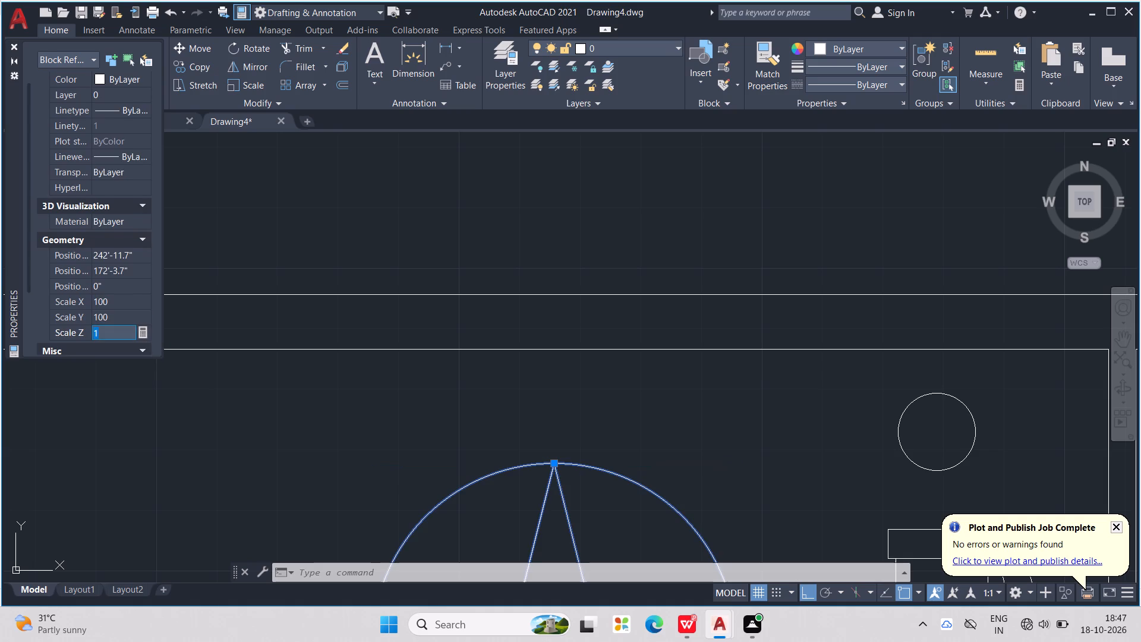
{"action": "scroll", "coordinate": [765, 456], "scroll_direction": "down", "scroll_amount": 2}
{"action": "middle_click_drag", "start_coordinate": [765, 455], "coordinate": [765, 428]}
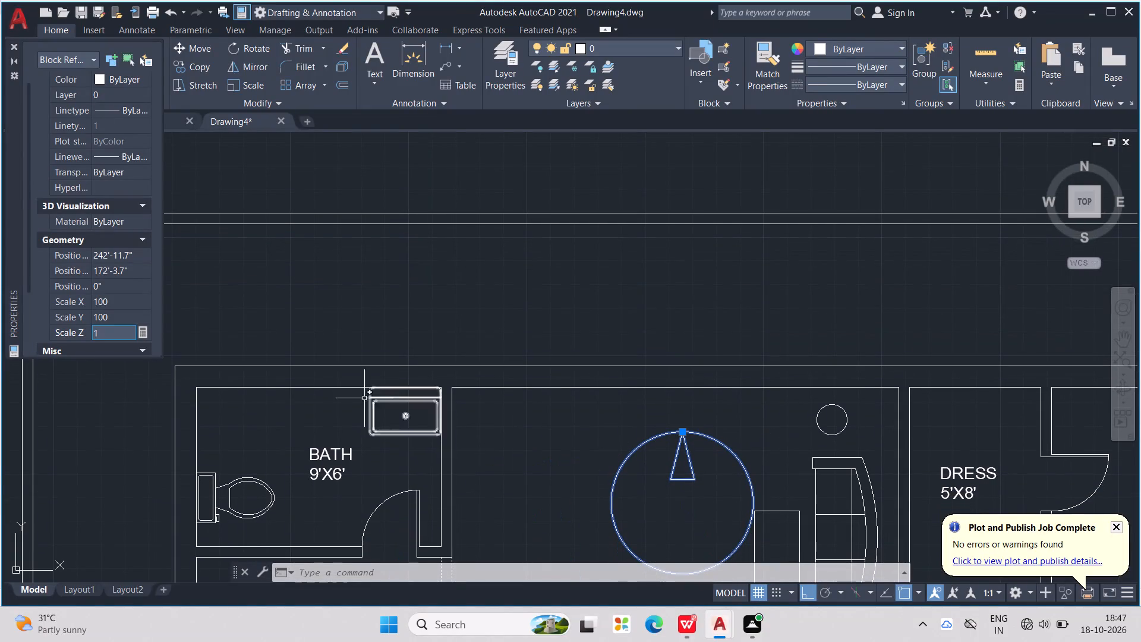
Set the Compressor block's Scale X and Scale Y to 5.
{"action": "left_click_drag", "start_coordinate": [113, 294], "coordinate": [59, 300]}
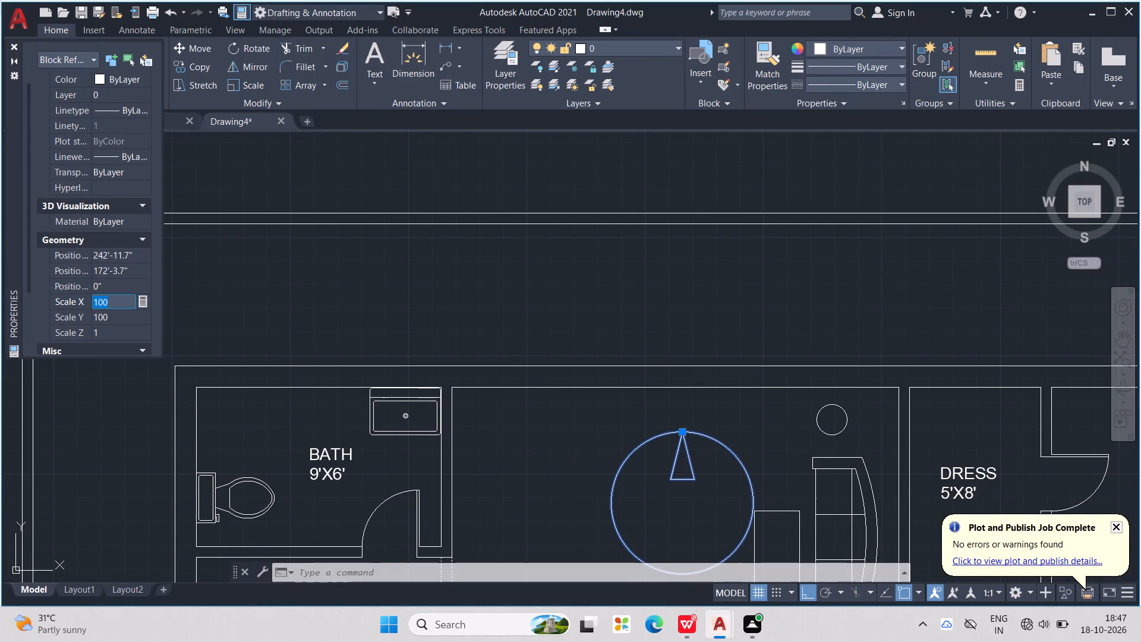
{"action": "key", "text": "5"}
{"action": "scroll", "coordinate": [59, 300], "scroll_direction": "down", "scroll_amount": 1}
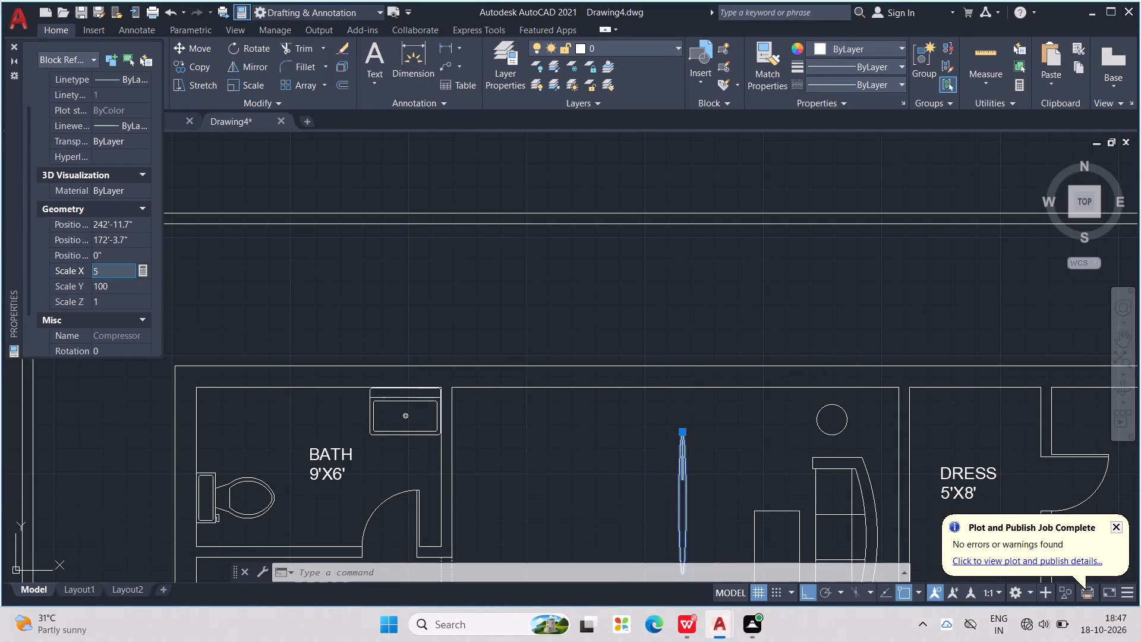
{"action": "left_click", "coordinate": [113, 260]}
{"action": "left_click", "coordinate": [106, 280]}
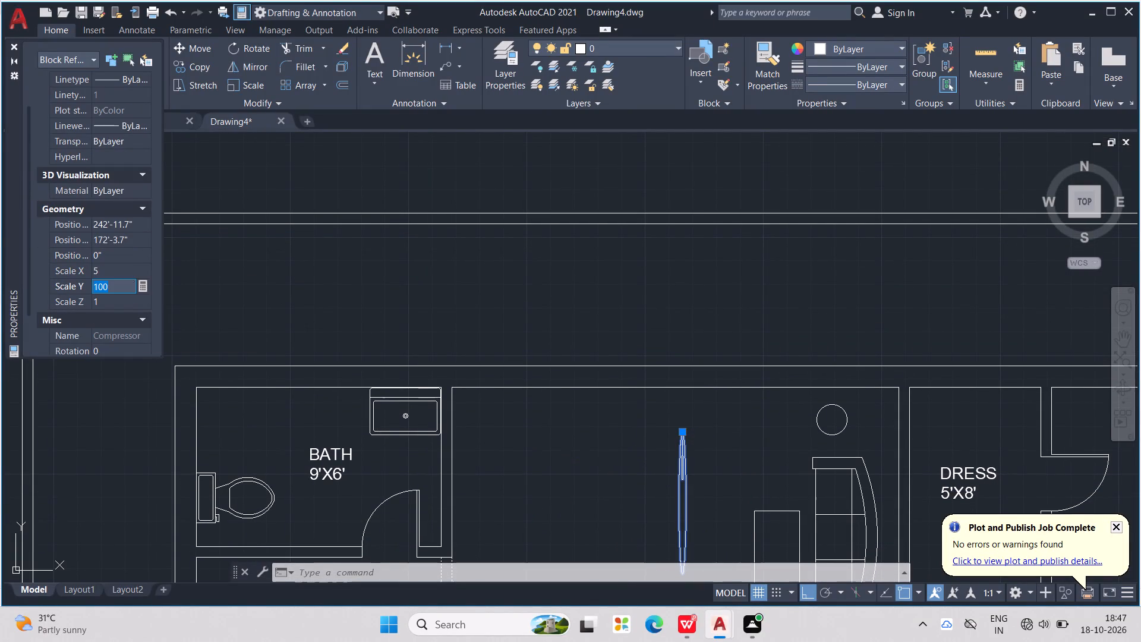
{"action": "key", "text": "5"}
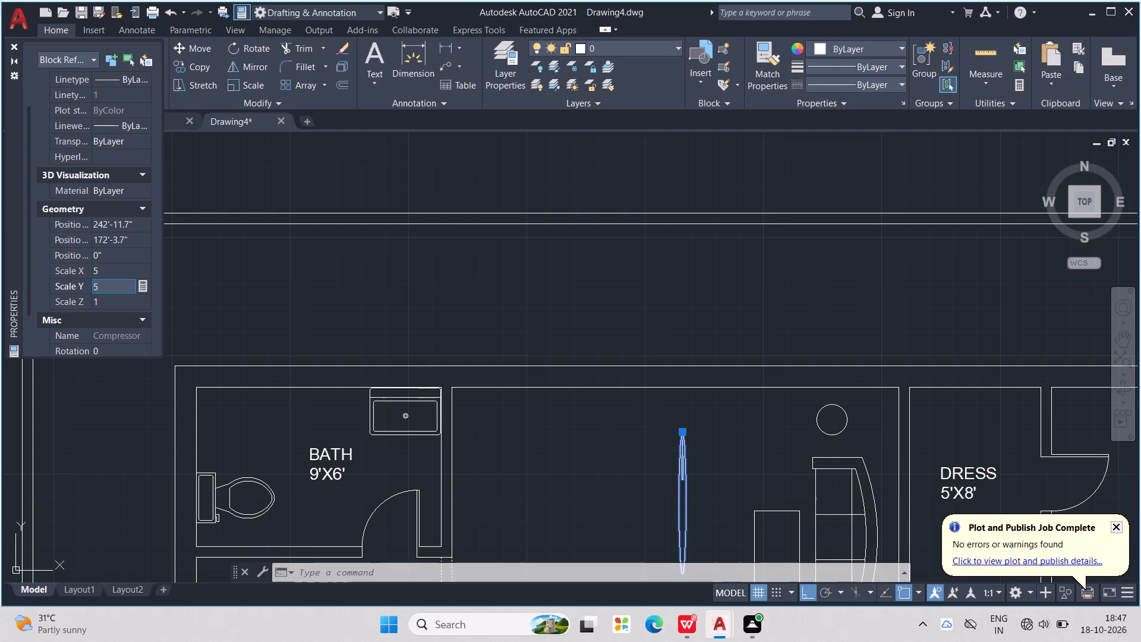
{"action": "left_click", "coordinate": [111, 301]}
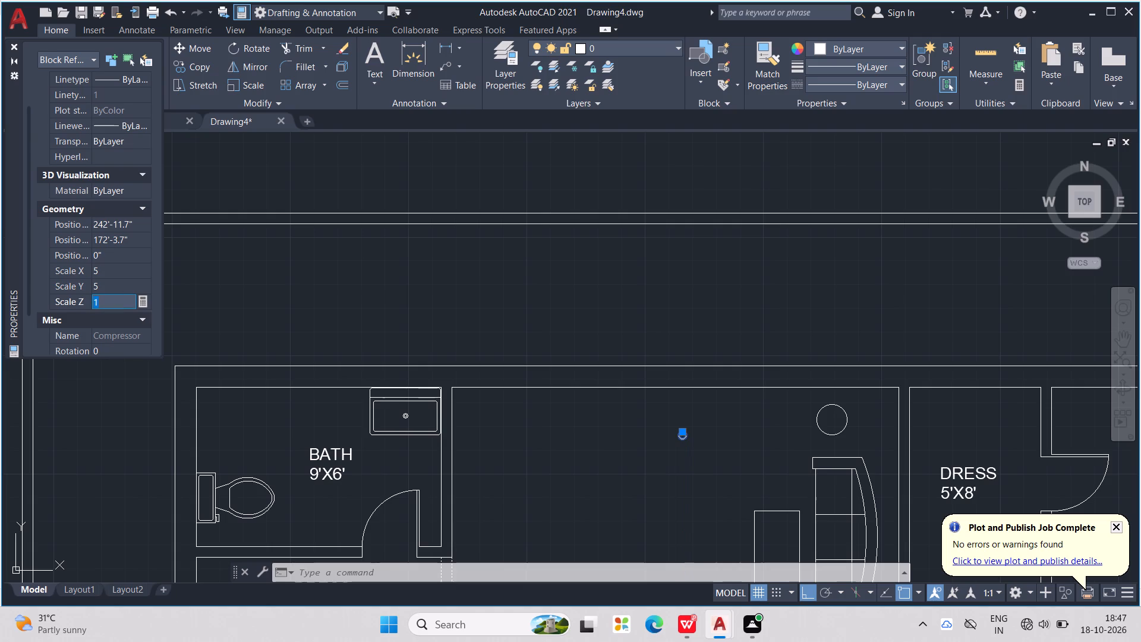
Set the Compressor block's Scale X, Scale Y and Scale Z to 30 and deselect it.
{"action": "left_click_drag", "start_coordinate": [102, 282], "coordinate": [74, 289]}
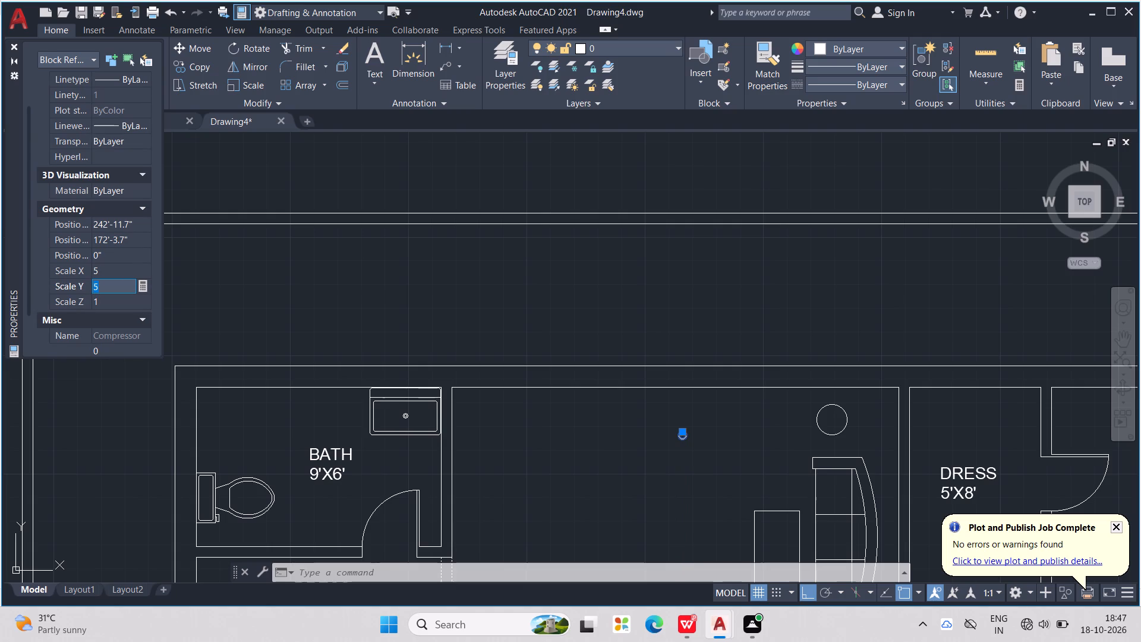
{"action": "key", "text": "6"}
{"action": "key", "text": "BackSpace"}
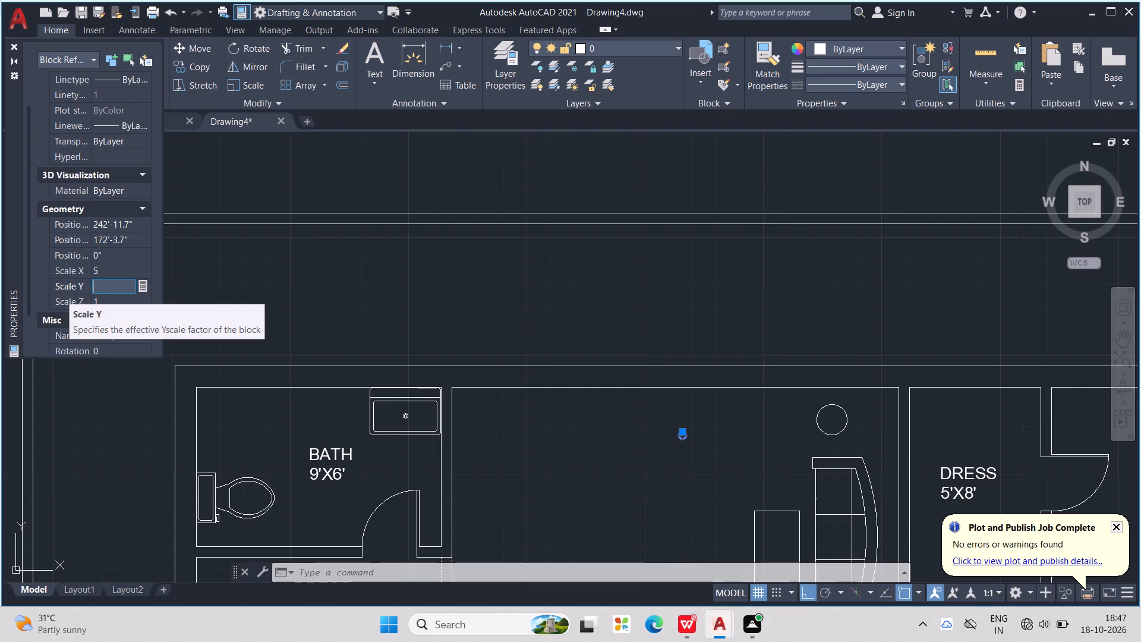
{"action": "type", "text": "30"}
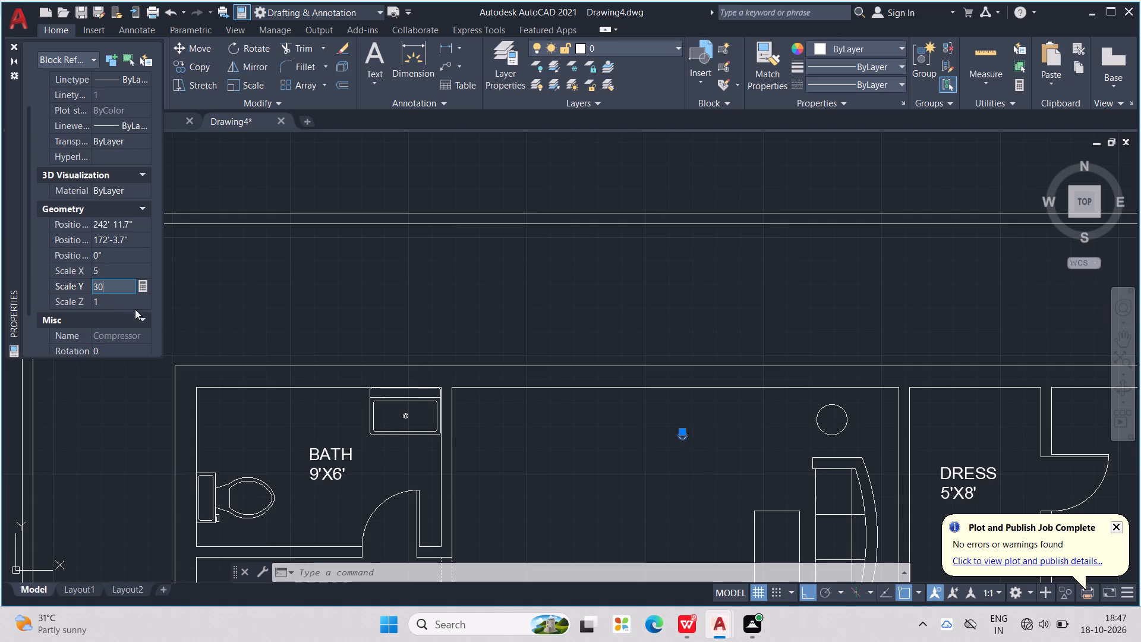
{"action": "left_click", "coordinate": [131, 303]}
{"action": "key", "text": "3"}
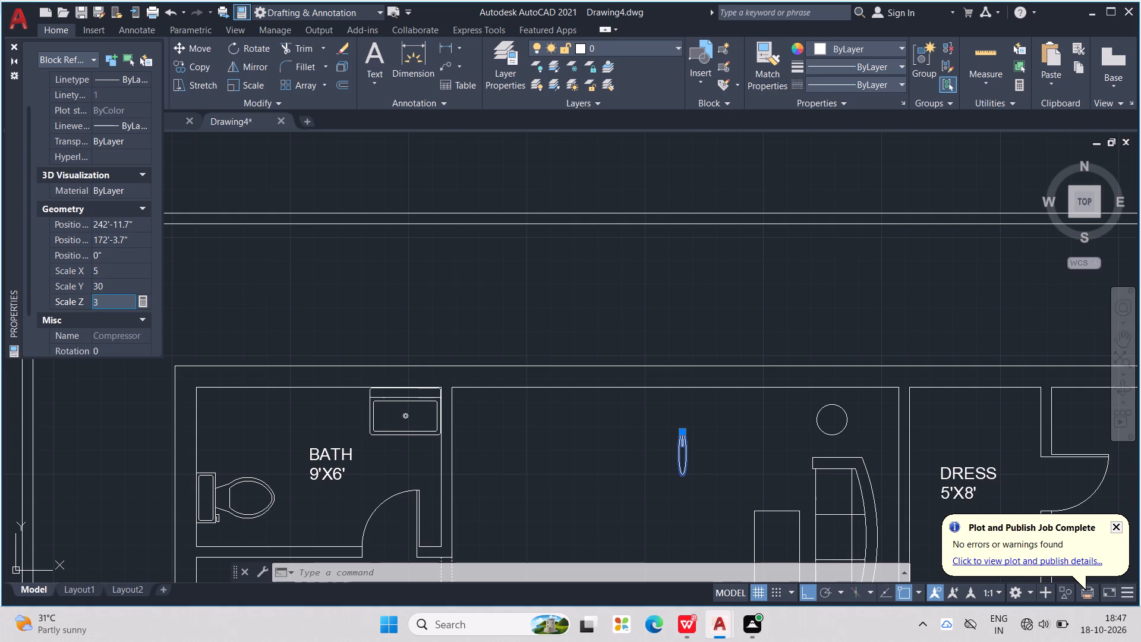
{"action": "key", "text": "0"}
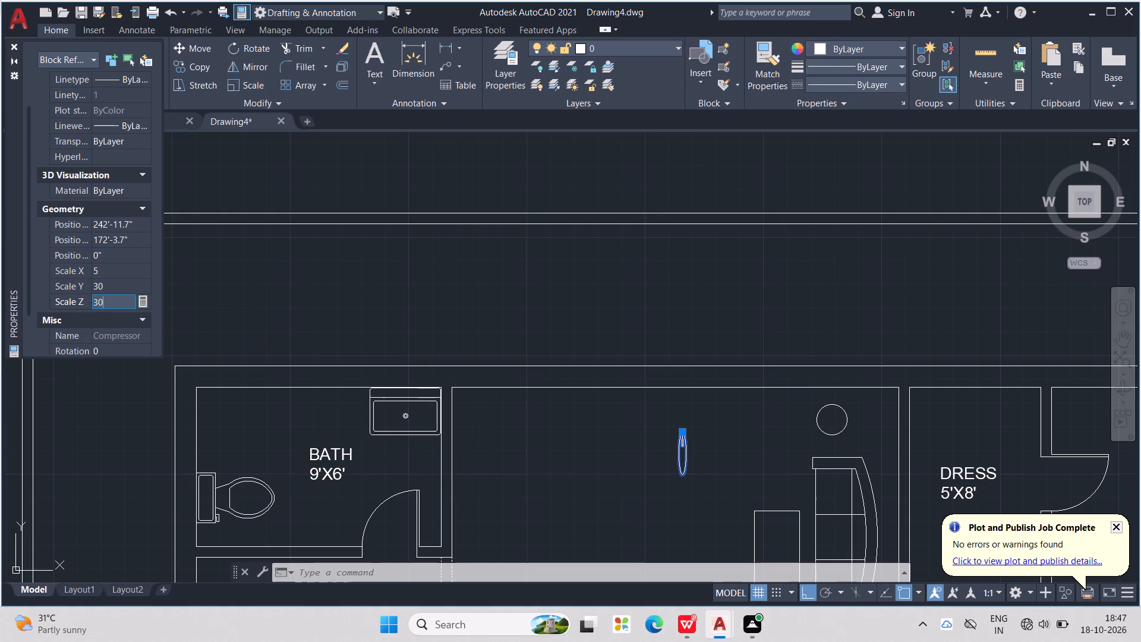
{"action": "left_click", "coordinate": [121, 288]}
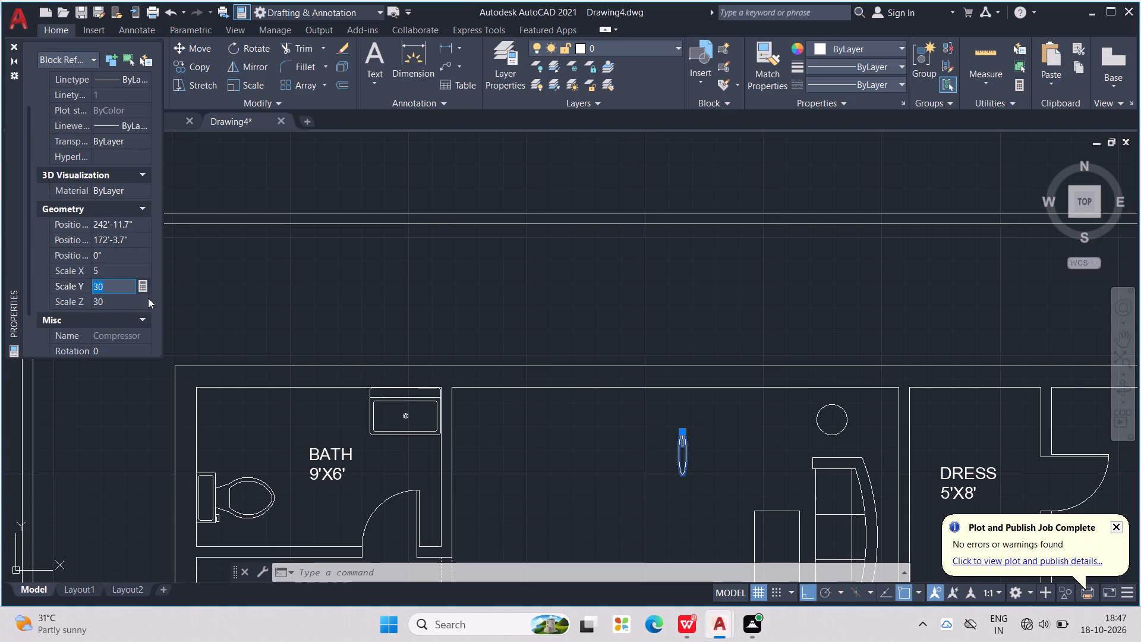
{"action": "left_click", "coordinate": [118, 271]}
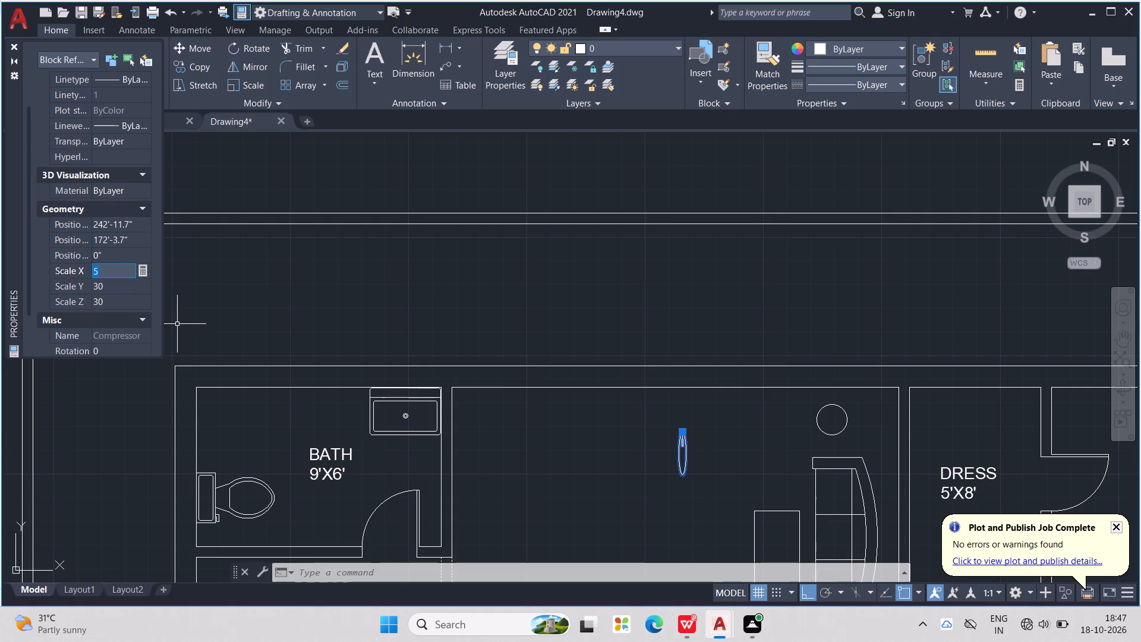
{"action": "left_click_drag", "start_coordinate": [115, 267], "coordinate": [64, 269]}
{"action": "type", "text": "30"}
{"action": "left_click", "coordinate": [106, 259]}
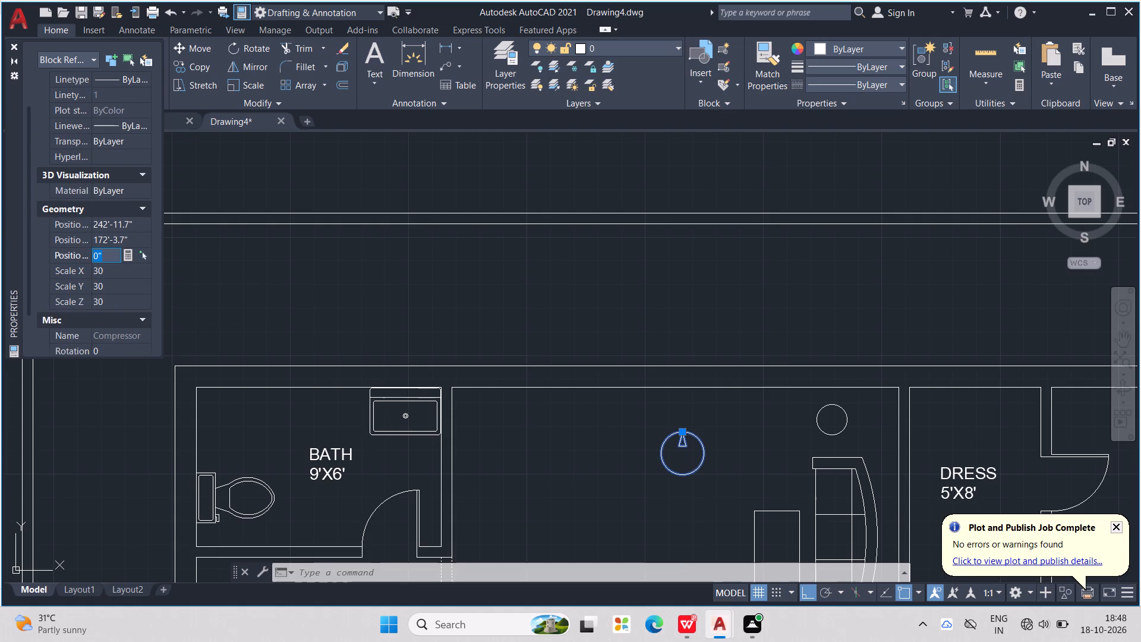
{"action": "key", "text": "Escape"}
{"action": "key", "text": "Escape"}
{"action": "key", "text": "Escape"}
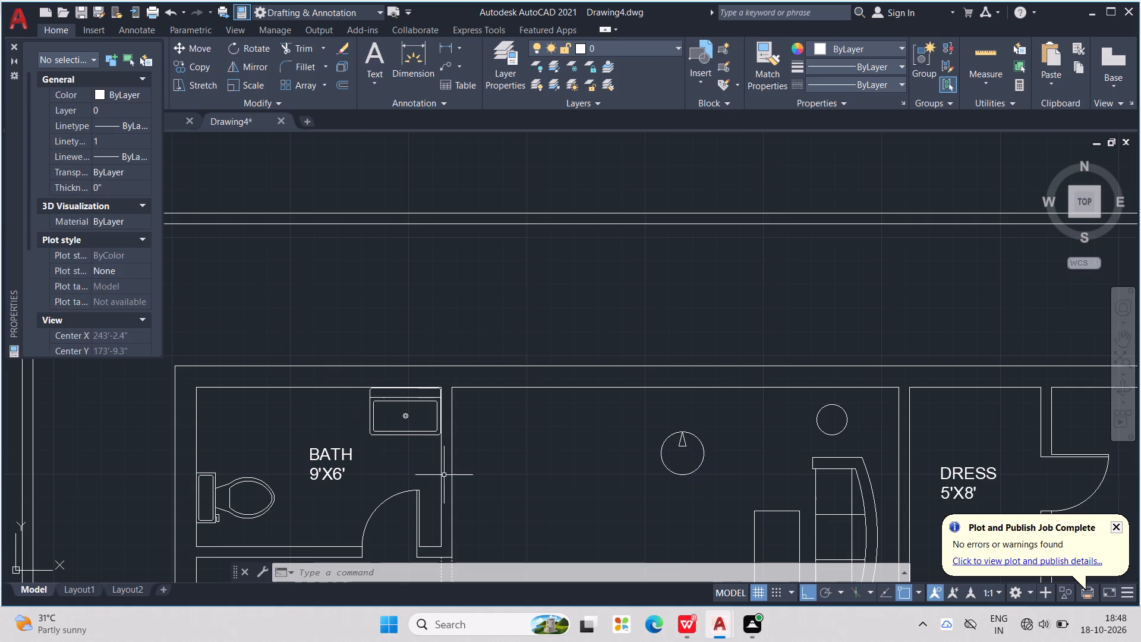
{"action": "key", "text": "Escape"}
{"action": "key", "text": "Escape"}
{"action": "key", "text": "Escape"}
Move the Compressor block about 2' right and 1' up, beside the circle above the bedroom sofa.
{"action": "left_click", "coordinate": [674, 470]}
{"action": "left_click_drag", "start_coordinate": [677, 477], "coordinate": [689, 457]}
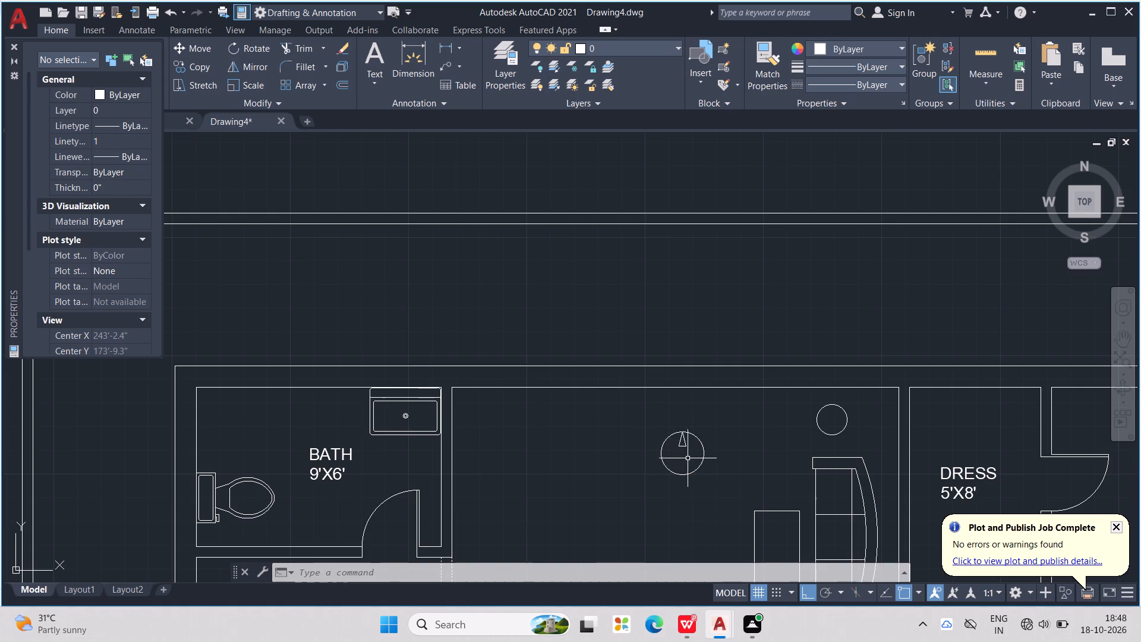
{"action": "left_click_drag", "start_coordinate": [689, 457], "coordinate": [691, 454]}
{"action": "key", "text": "Escape"}
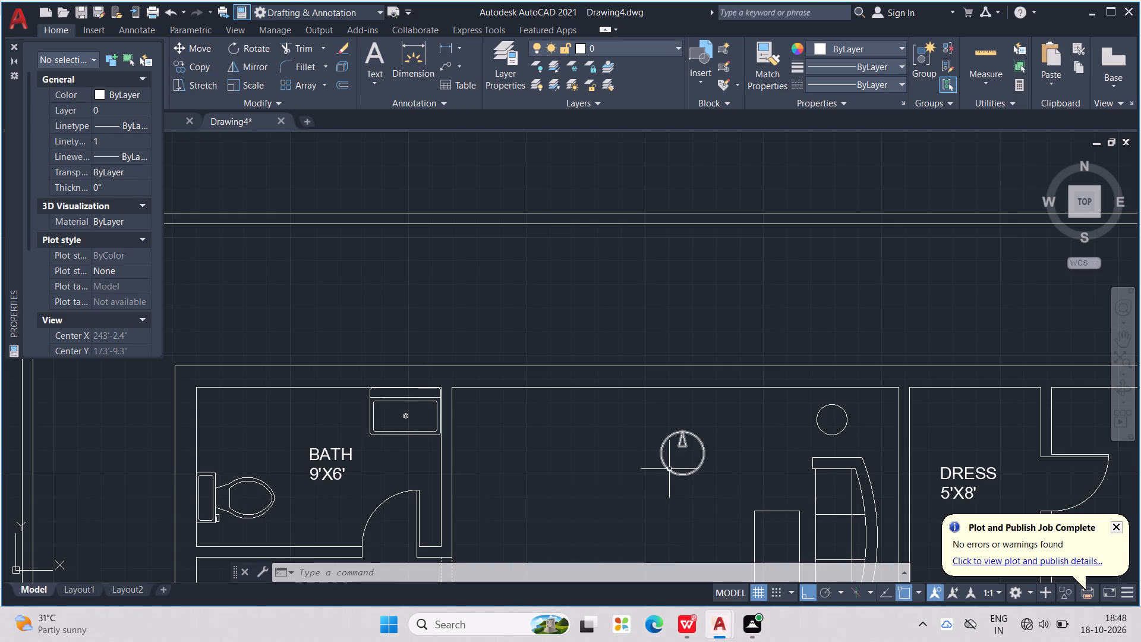
{"action": "left_click", "coordinate": [669, 469]}
{"action": "left_click_drag", "start_coordinate": [685, 431], "coordinate": [705, 413]}
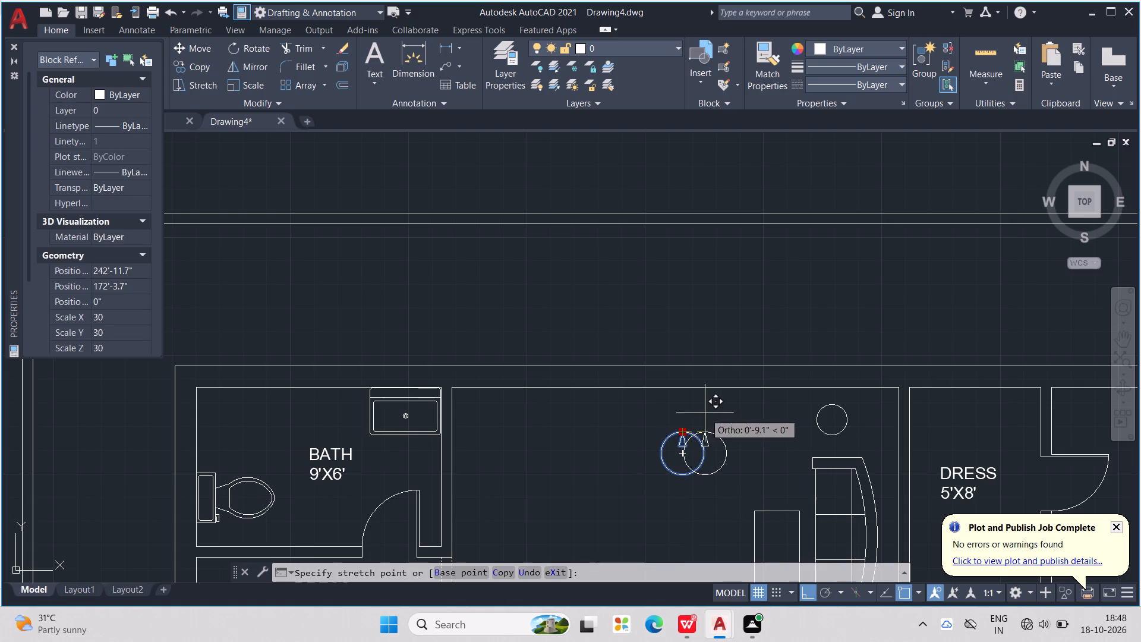
{"action": "left_click_drag", "start_coordinate": [705, 413], "coordinate": [744, 406]}
{"action": "left_click", "coordinate": [744, 406]}
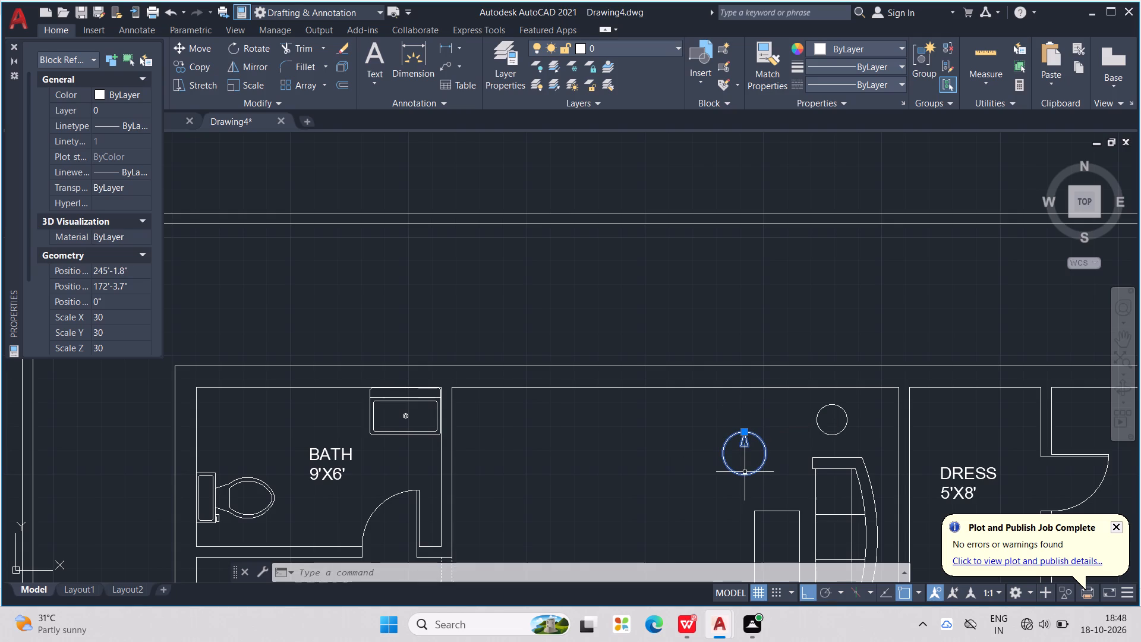
{"action": "left_click_drag", "start_coordinate": [748, 474], "coordinate": [746, 450]}
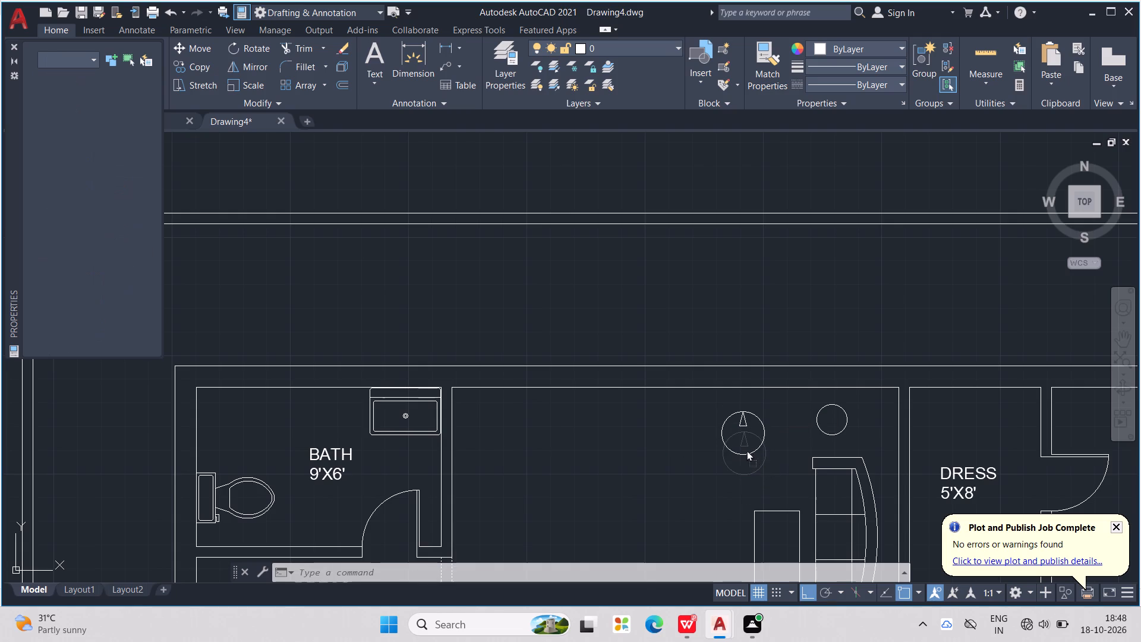
{"action": "left_click_drag", "start_coordinate": [746, 450], "coordinate": [743, 442]}
{"action": "left_click", "coordinate": [743, 442]}
Copy the 9'X6' bath's toilet together with the still-selected Compressor block and paste them outside the plan, above its upper-right corner.
{"action": "scroll", "coordinate": [746, 440], "scroll_direction": "down", "scroll_amount": 1}
{"action": "middle_click_drag", "start_coordinate": [817, 465], "coordinate": [800, 448]}
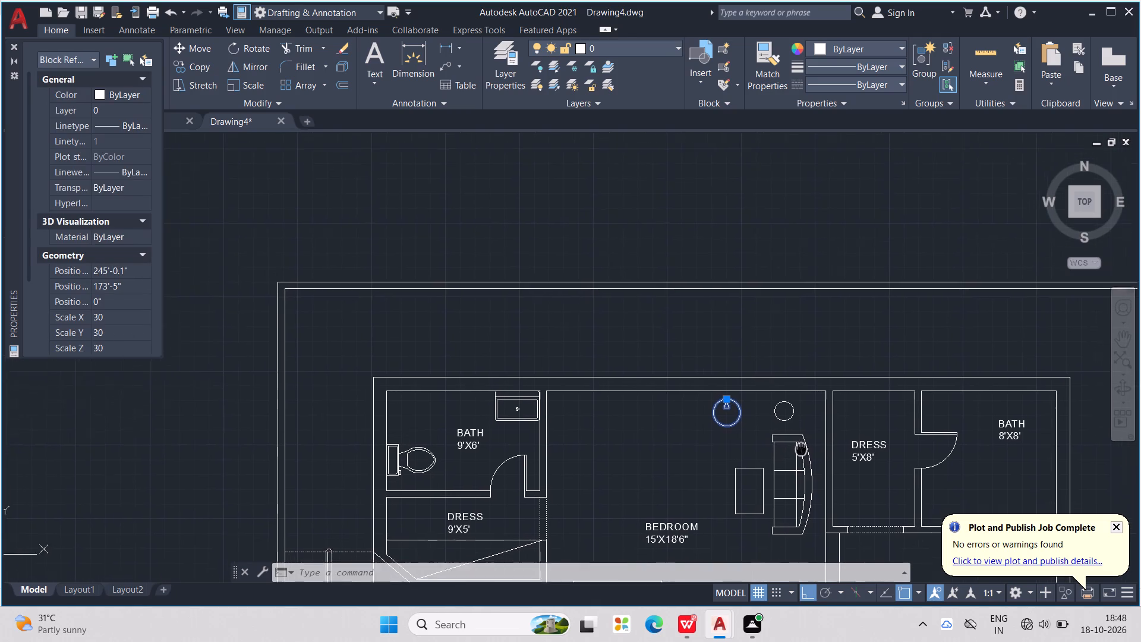
{"action": "middle_click_drag", "start_coordinate": [800, 448], "coordinate": [799, 441]}
{"action": "scroll", "coordinate": [798, 436], "scroll_direction": "down", "scroll_amount": 1}
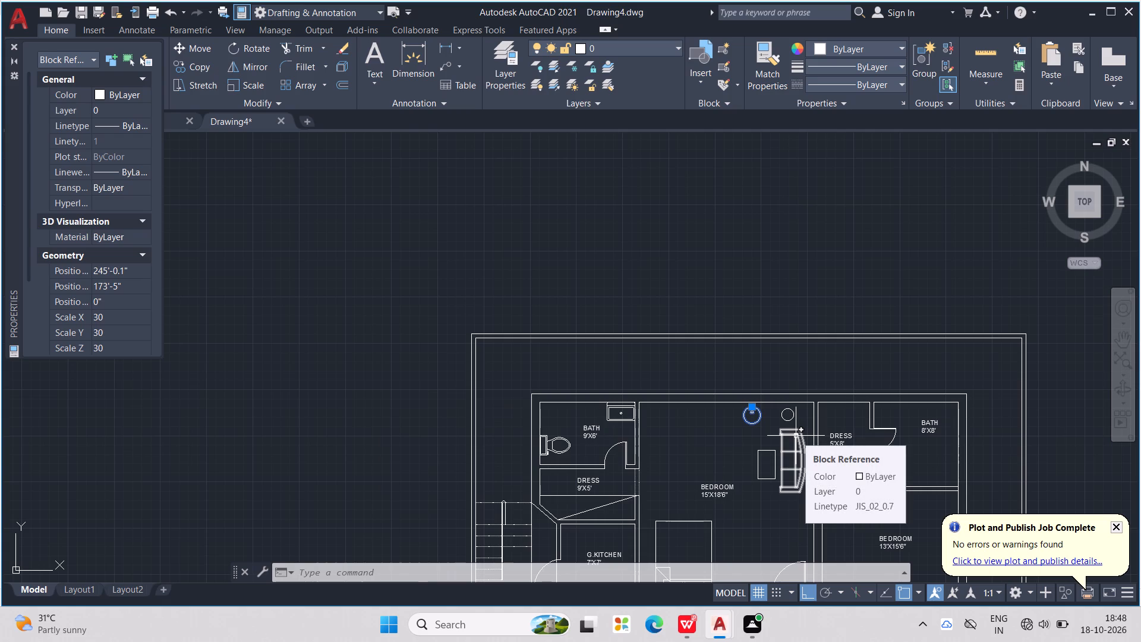
{"action": "scroll", "coordinate": [795, 433], "scroll_direction": "down", "scroll_amount": 2}
{"action": "scroll", "coordinate": [667, 458], "scroll_direction": "up", "scroll_amount": 2}
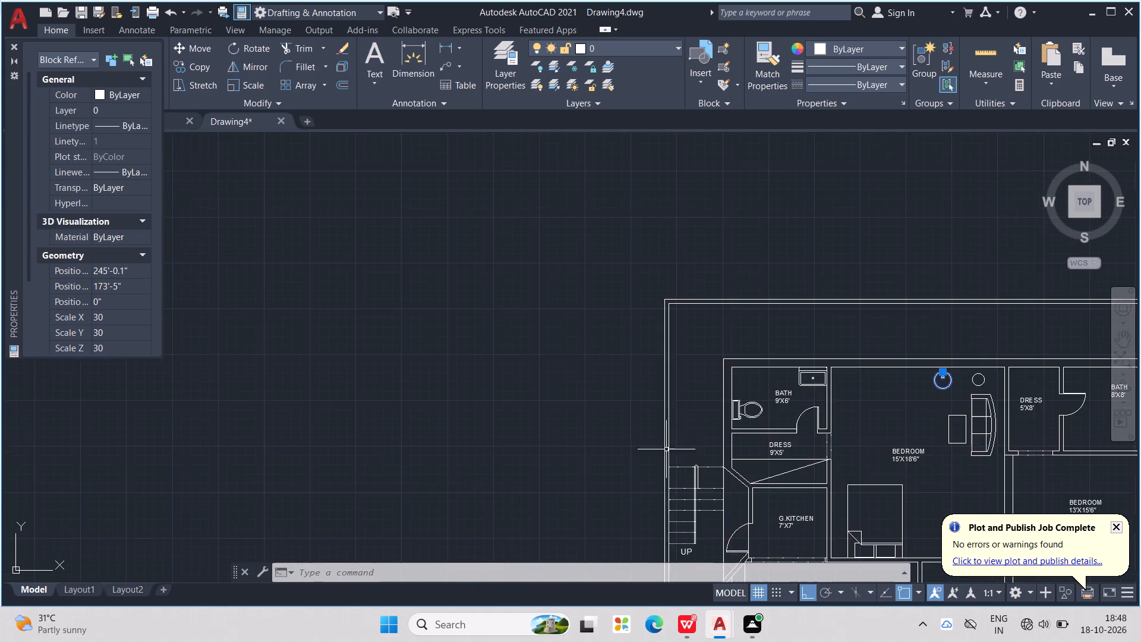
{"action": "scroll", "coordinate": [713, 424], "scroll_direction": "up", "scroll_amount": 2}
{"action": "left_click", "coordinate": [792, 380]}
{"action": "middle_click_drag", "start_coordinate": [786, 337], "coordinate": [779, 336]}
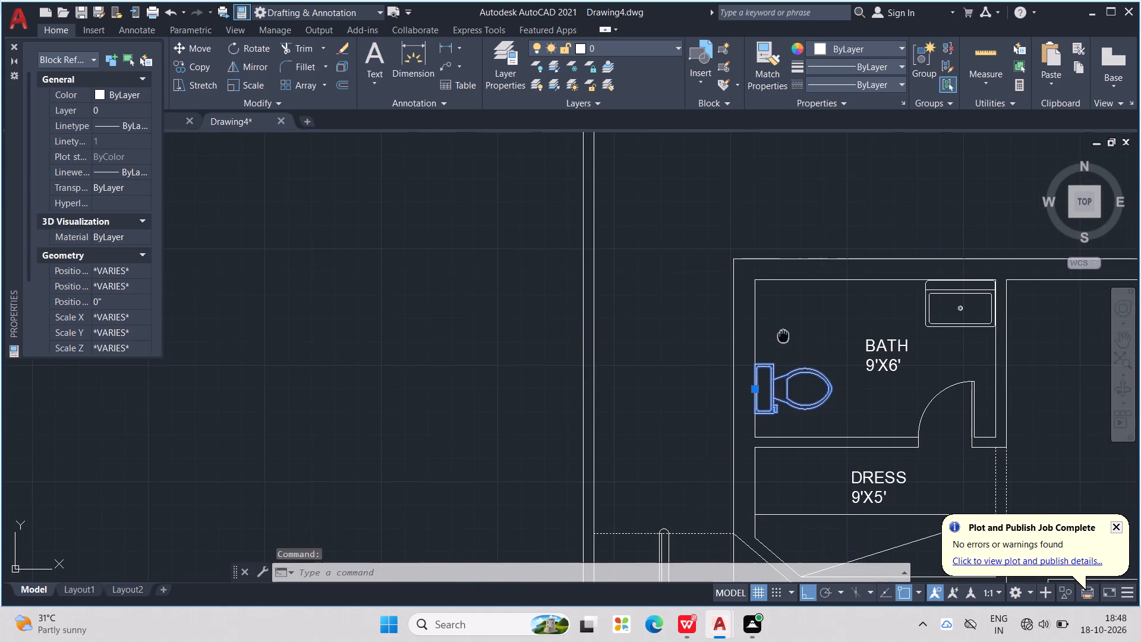
{"action": "middle_click_drag", "start_coordinate": [779, 336], "coordinate": [535, 399]}
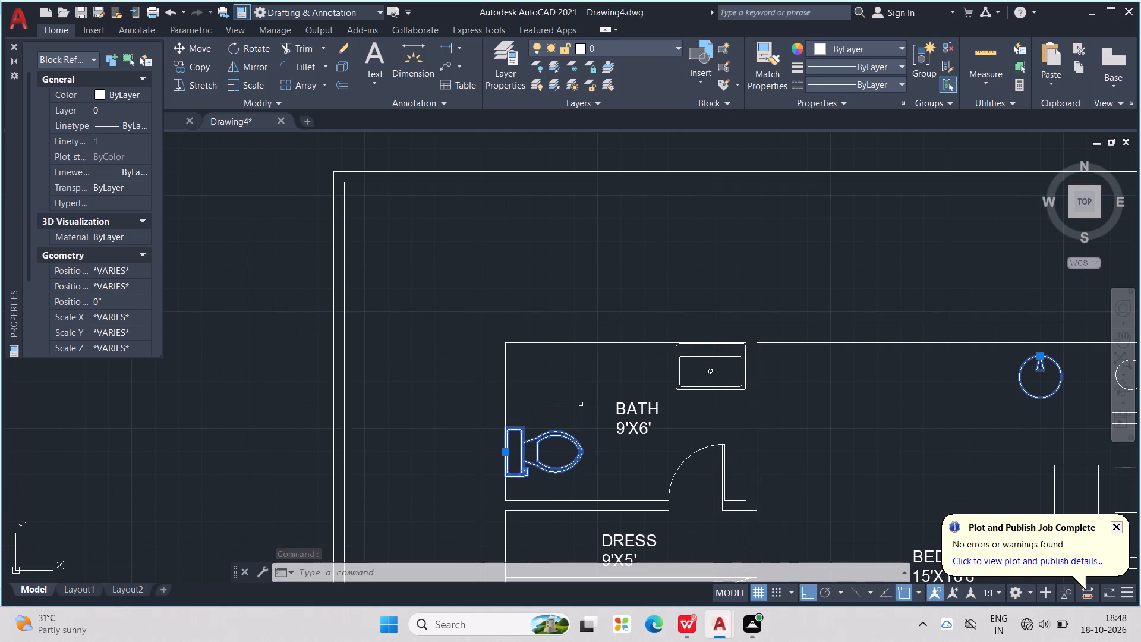
{"action": "key", "text": "ctrl+c"}
{"action": "key", "text": "ctrl+v"}
{"action": "middle_click_drag", "start_coordinate": [806, 380], "coordinate": [480, 452]}
{"action": "scroll", "coordinate": [783, 407], "scroll_direction": "down", "scroll_amount": 2}
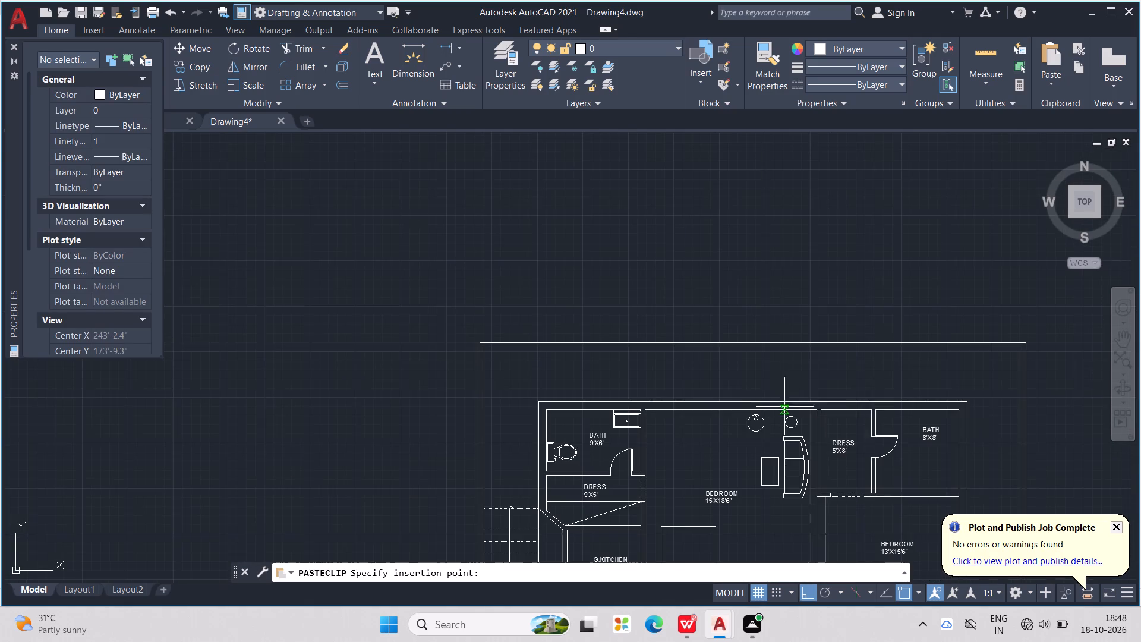
{"action": "middle_click_drag", "start_coordinate": [850, 435], "coordinate": [631, 391]}
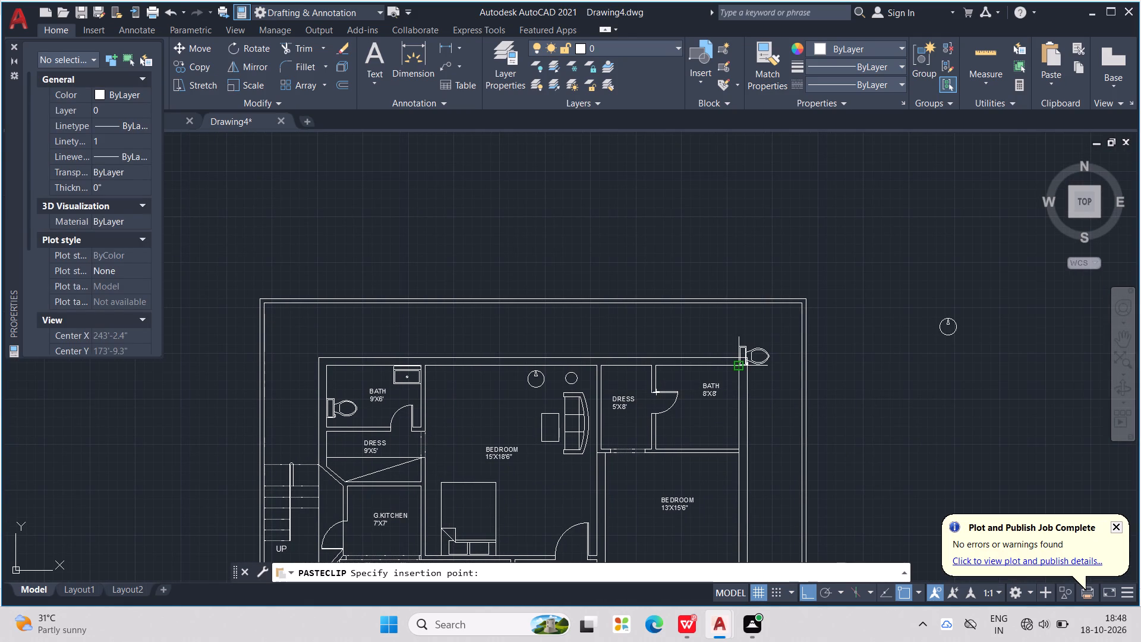
{"action": "left_click", "coordinate": [773, 280]}
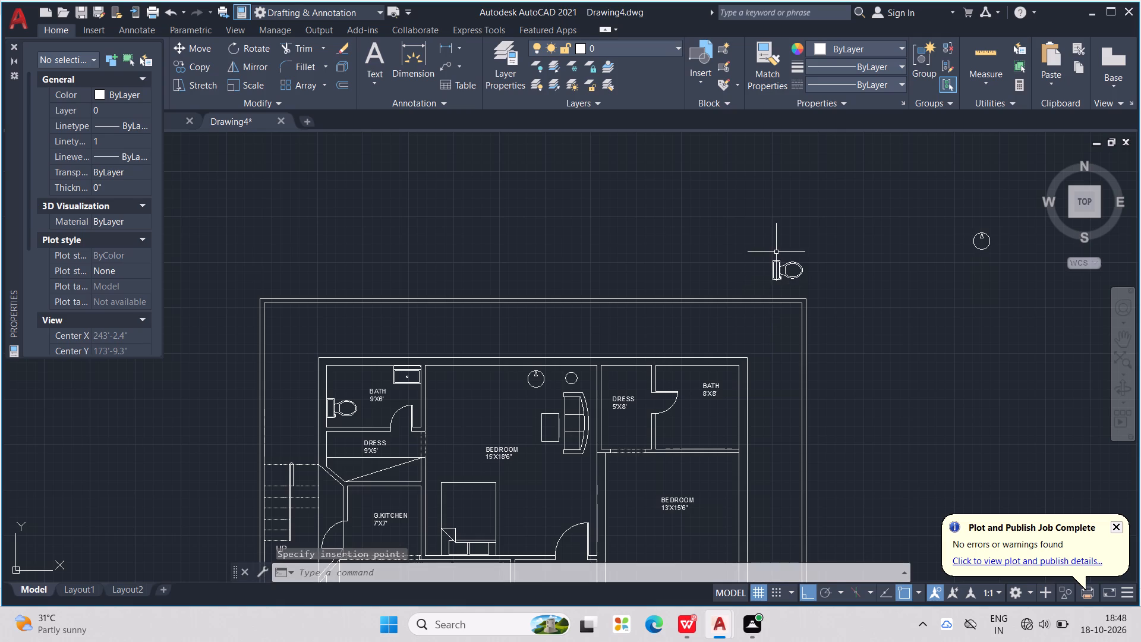
Rotate the pasted toilet 90° clockwise so its tank is at the top and the bowl points down.
{"action": "left_click", "coordinate": [776, 260]}
{"action": "key", "text": "r"}
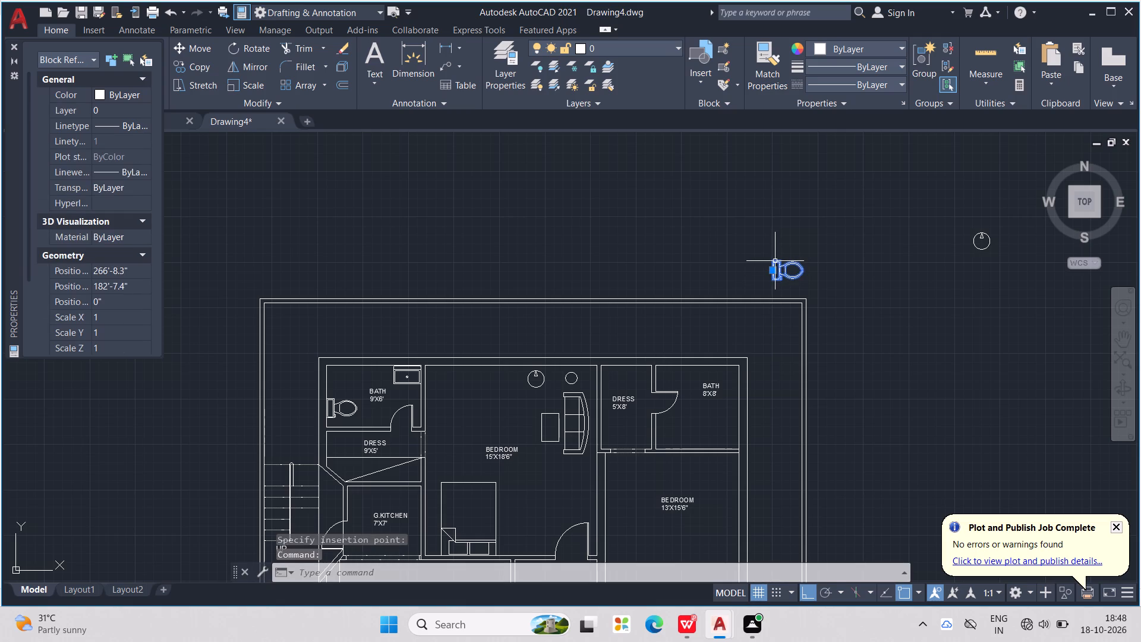
{"action": "key", "text": "o"}
{"action": "key", "text": "Return"}
{"action": "left_click", "coordinate": [762, 259]}
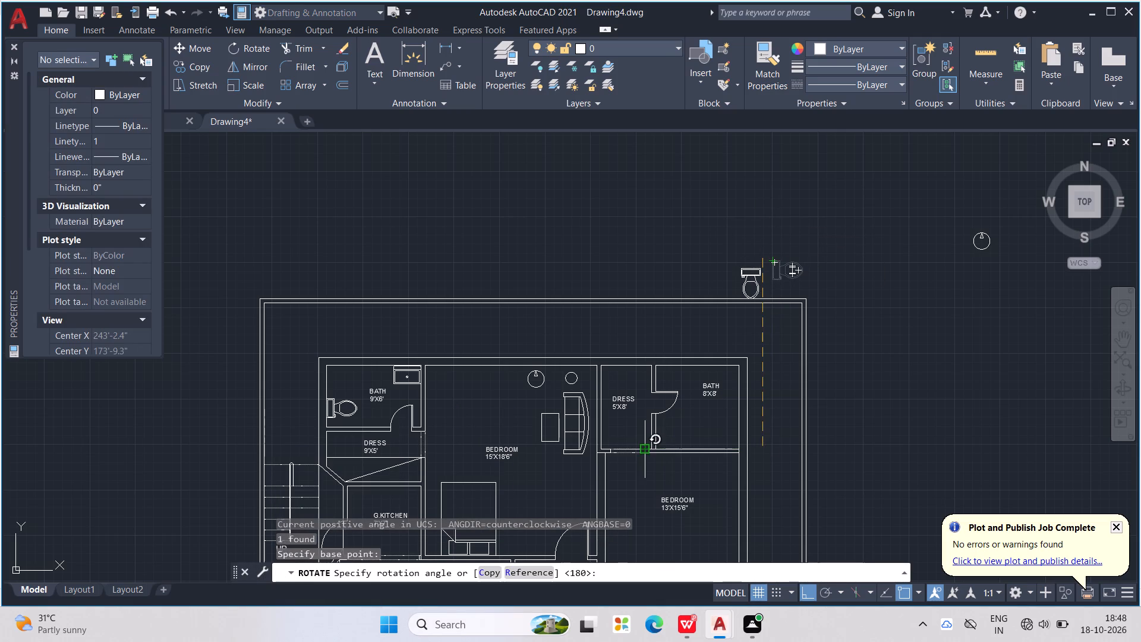
{"action": "left_click", "coordinate": [770, 470]}
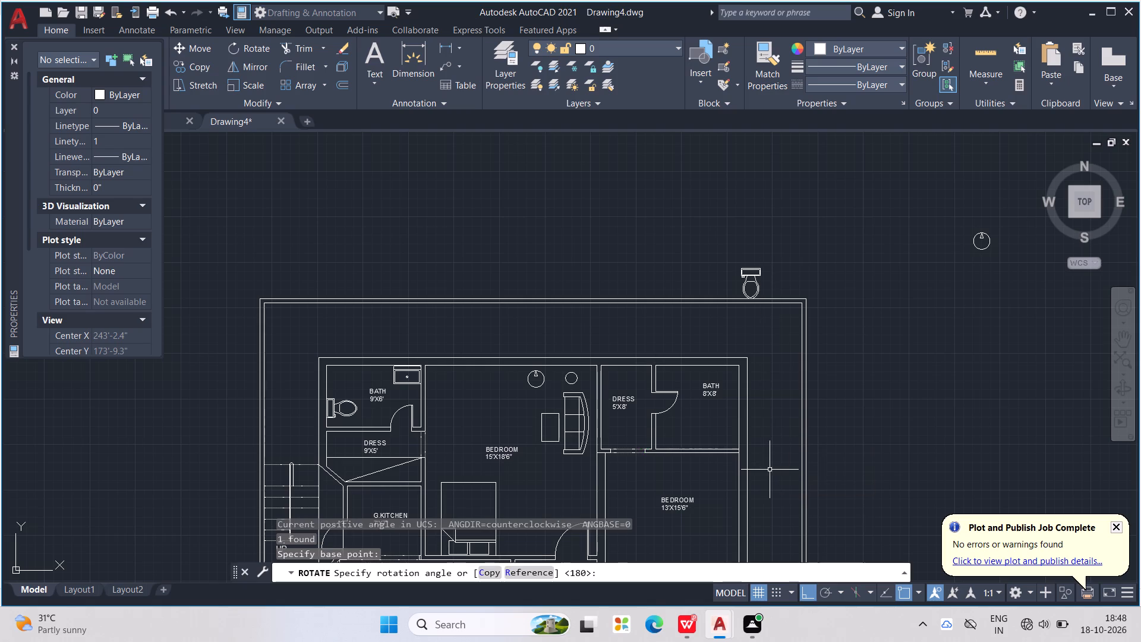
Move the rotated toilet into the 8'X8' bath, with its tank against the upper wall.
{"action": "left_click", "coordinate": [752, 277]}
{"action": "scroll", "coordinate": [753, 269], "scroll_direction": "up", "scroll_amount": 2}
{"action": "left_click_drag", "start_coordinate": [743, 272], "coordinate": [714, 414]}
{"action": "left_click", "coordinate": [714, 414]}
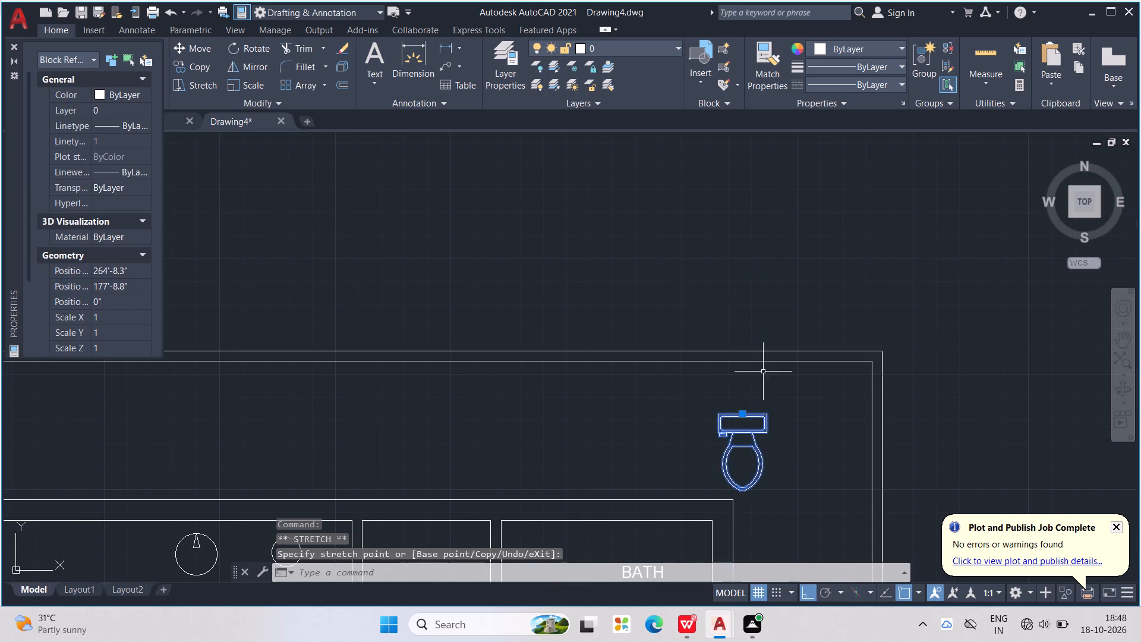
{"action": "middle_click_drag", "start_coordinate": [764, 372], "coordinate": [828, 233]}
{"action": "left_click", "coordinate": [807, 278]}
{"action": "left_click_drag", "start_coordinate": [806, 278], "coordinate": [709, 388]}
{"action": "left_click", "coordinate": [710, 401]}
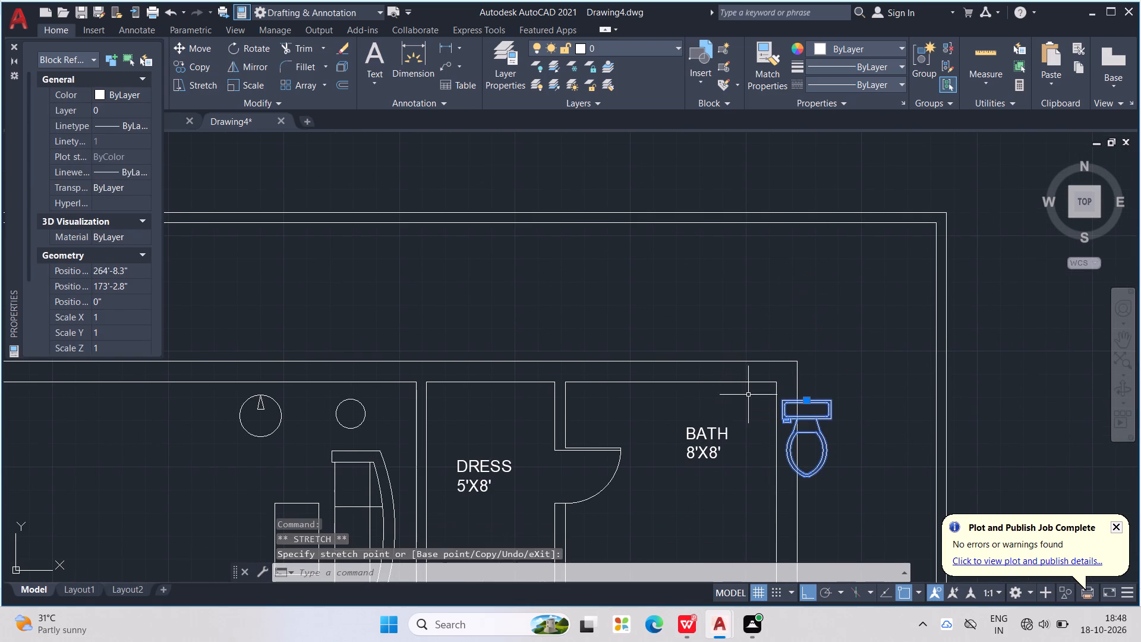
{"action": "left_click_drag", "start_coordinate": [808, 402], "coordinate": [699, 379]}
{"action": "left_click", "coordinate": [699, 379]}
Move the BATH 8'X8' label down so it sits clear of the toilet, just below the bowl.
{"action": "middle_click_drag", "start_coordinate": [716, 426], "coordinate": [713, 407]}
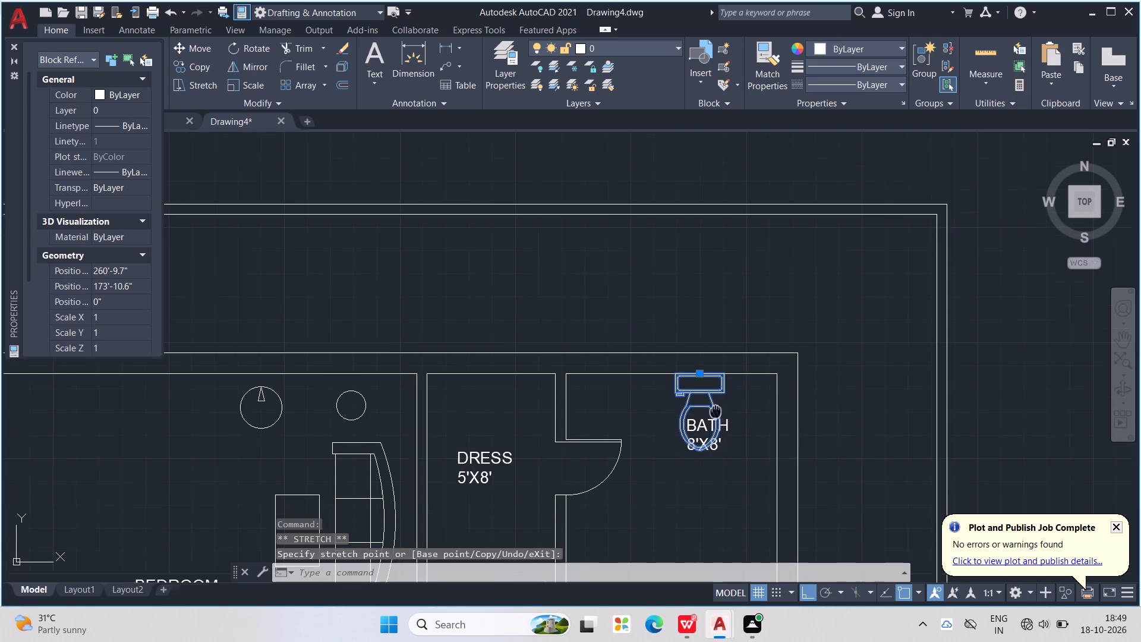
{"action": "middle_click_drag", "start_coordinate": [713, 407], "coordinate": [689, 342]}
{"action": "left_click", "coordinate": [679, 344]}
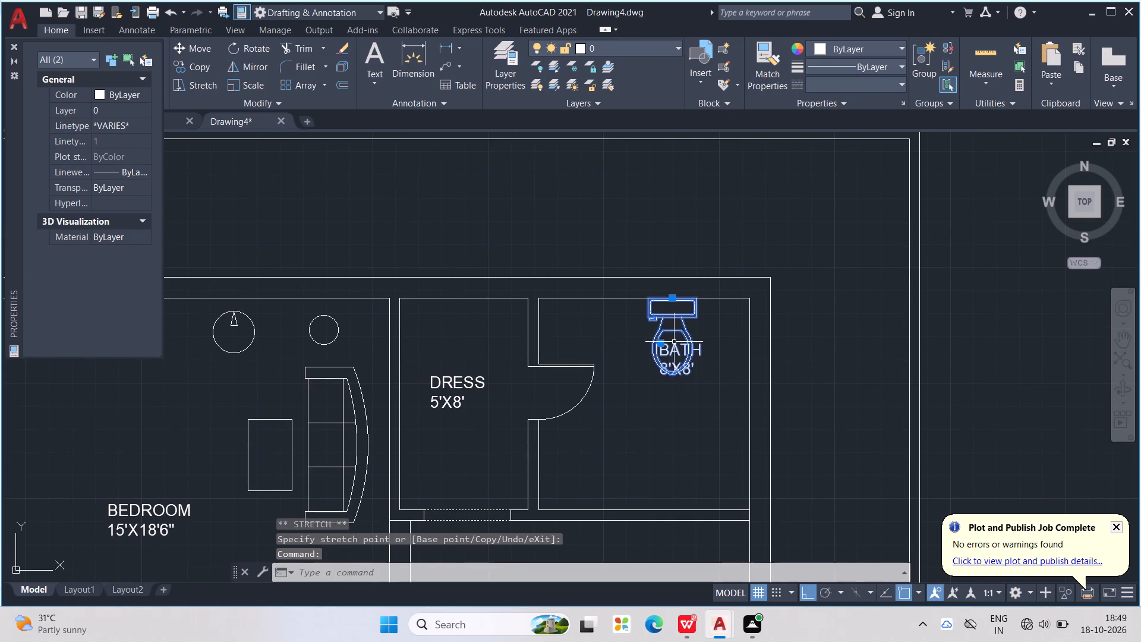
{"action": "key", "text": "Escape"}
{"action": "key", "text": "Escape"}
{"action": "key", "text": "Escape"}
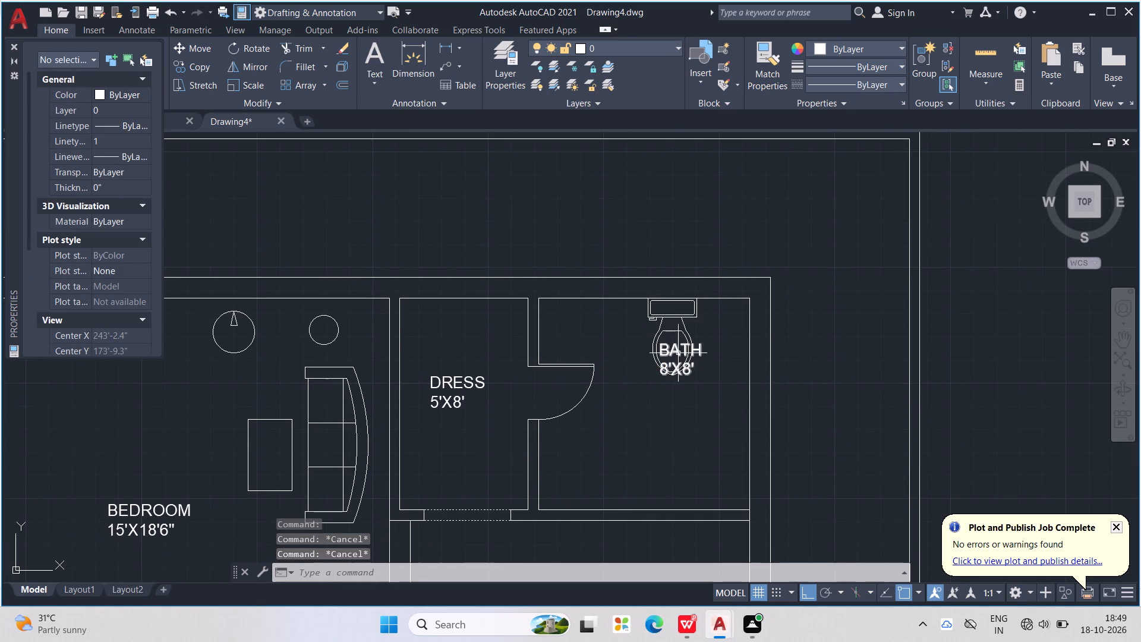
{"action": "left_click", "coordinate": [677, 353]}
{"action": "key", "text": "Escape"}
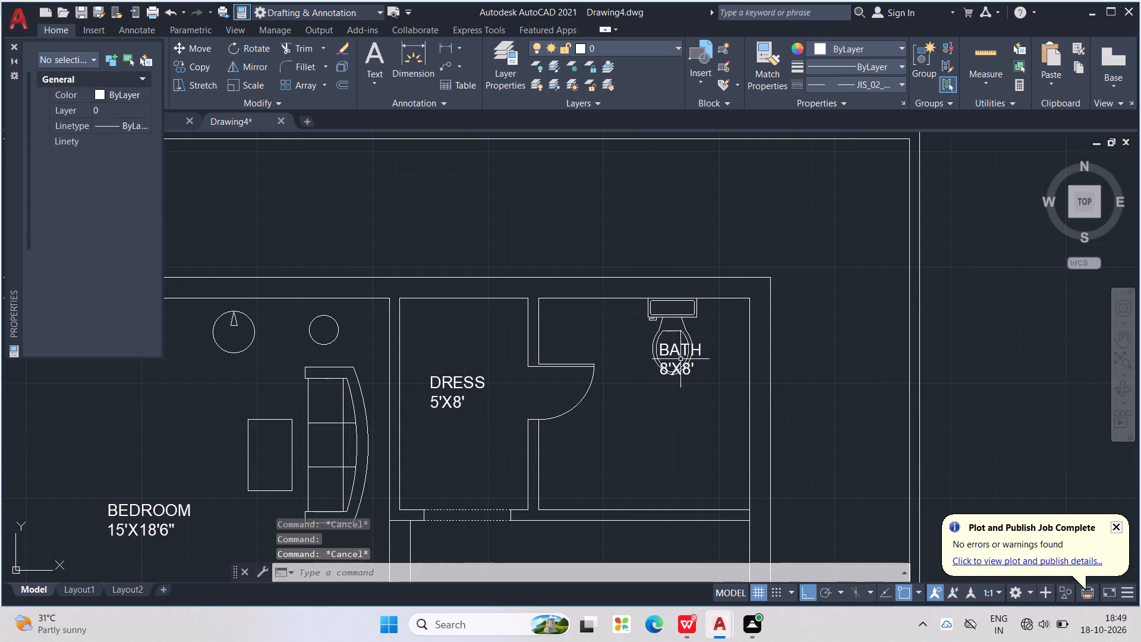
{"action": "scroll", "coordinate": [679, 356], "scroll_direction": "up", "scroll_amount": 4}
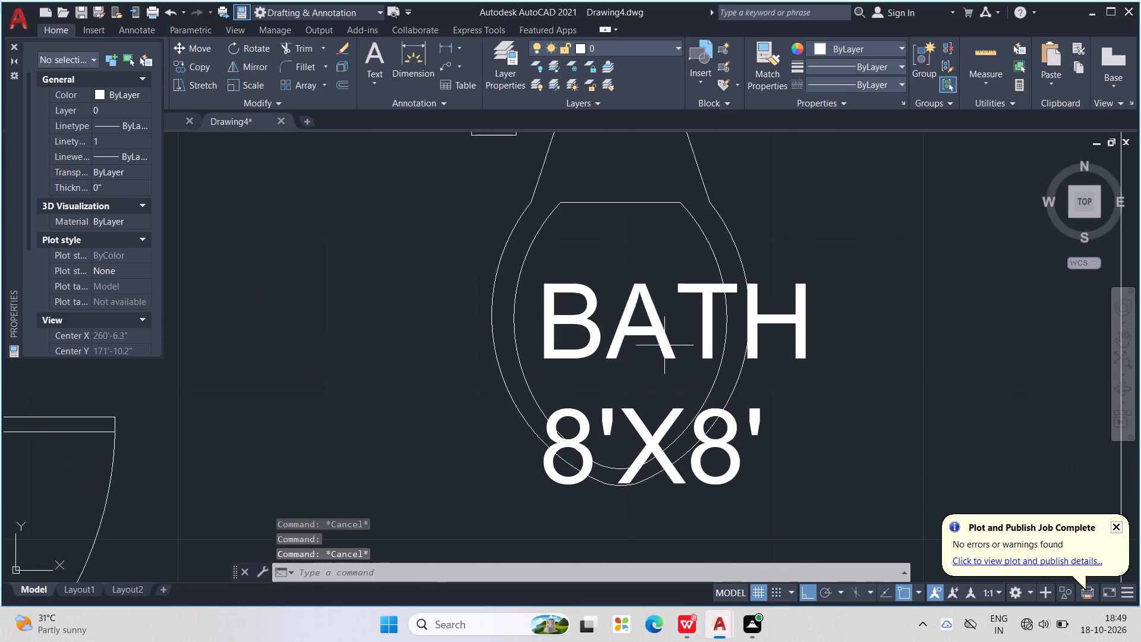
{"action": "left_click", "coordinate": [664, 345]}
{"action": "left_click", "coordinate": [664, 345]}
{"action": "key", "text": "Escape"}
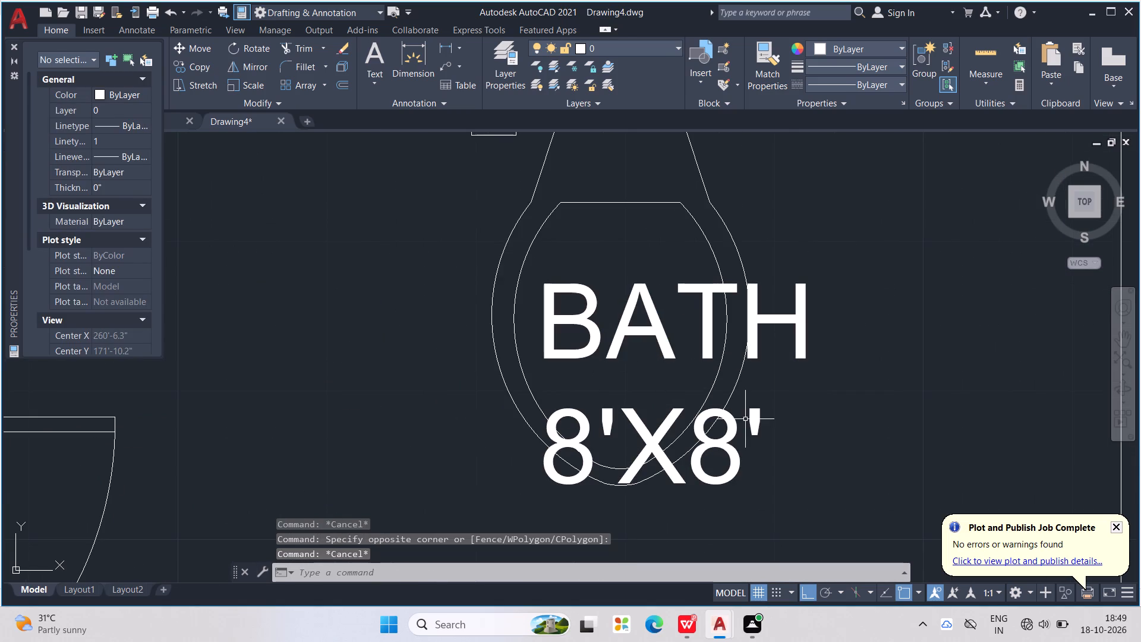
{"action": "left_click", "coordinate": [724, 418]}
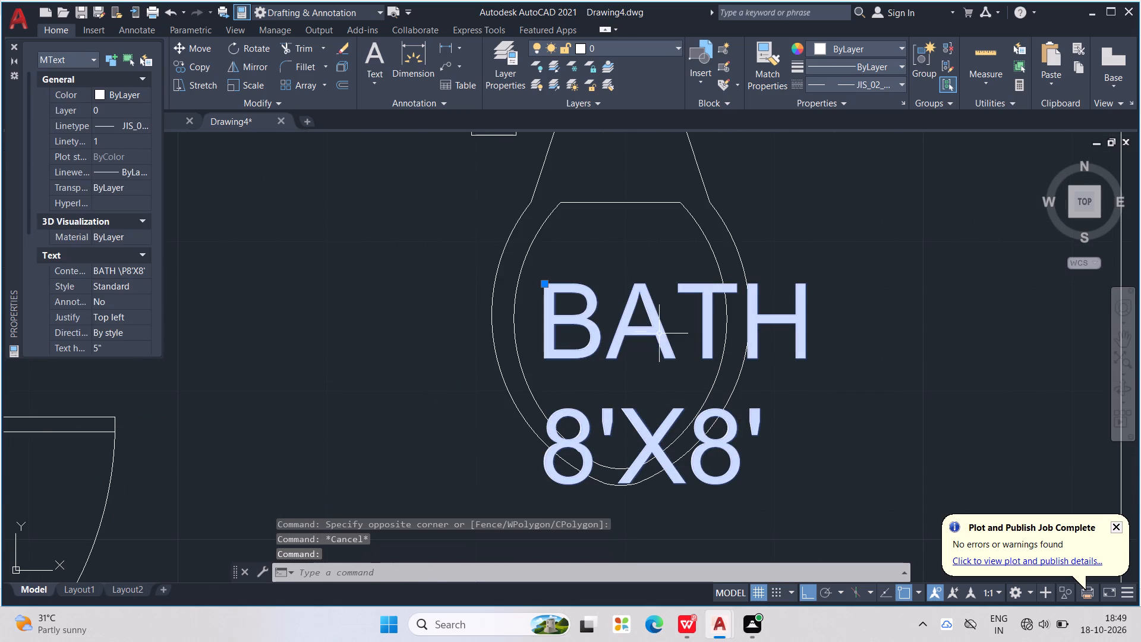
{"action": "left_click_drag", "start_coordinate": [666, 328], "coordinate": [684, 374]}
{"action": "scroll", "coordinate": [686, 367], "scroll_direction": "down", "scroll_amount": 2}
{"action": "middle_click", "coordinate": [686, 363]}
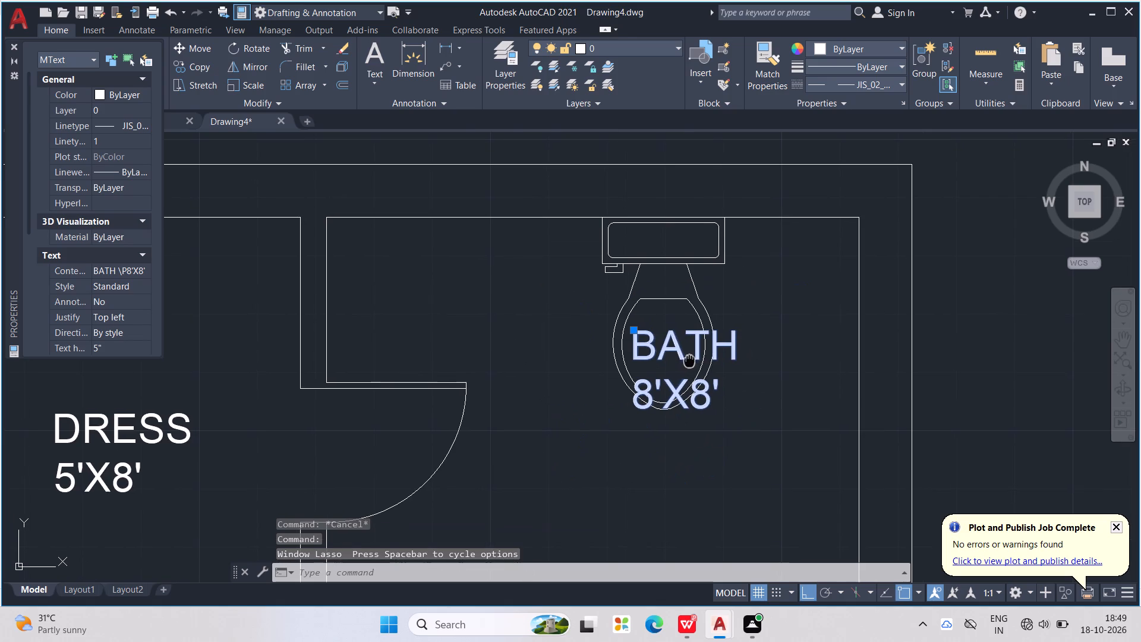
{"action": "left_click_drag", "start_coordinate": [695, 337], "coordinate": [689, 399]}
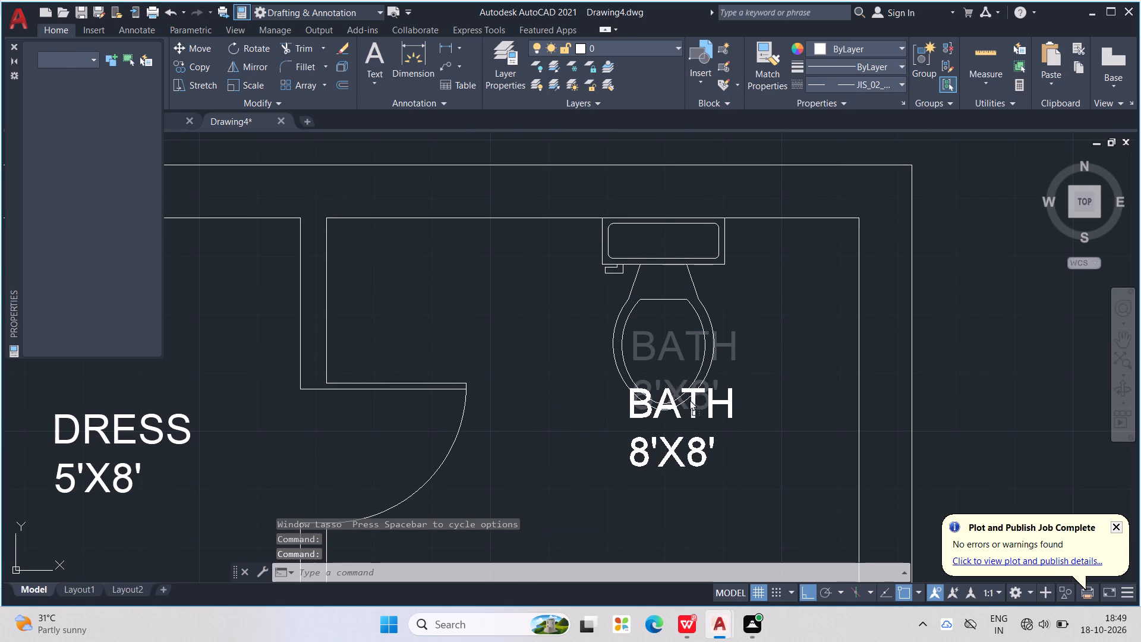
{"action": "left_click_drag", "start_coordinate": [689, 399], "coordinate": [686, 416]}
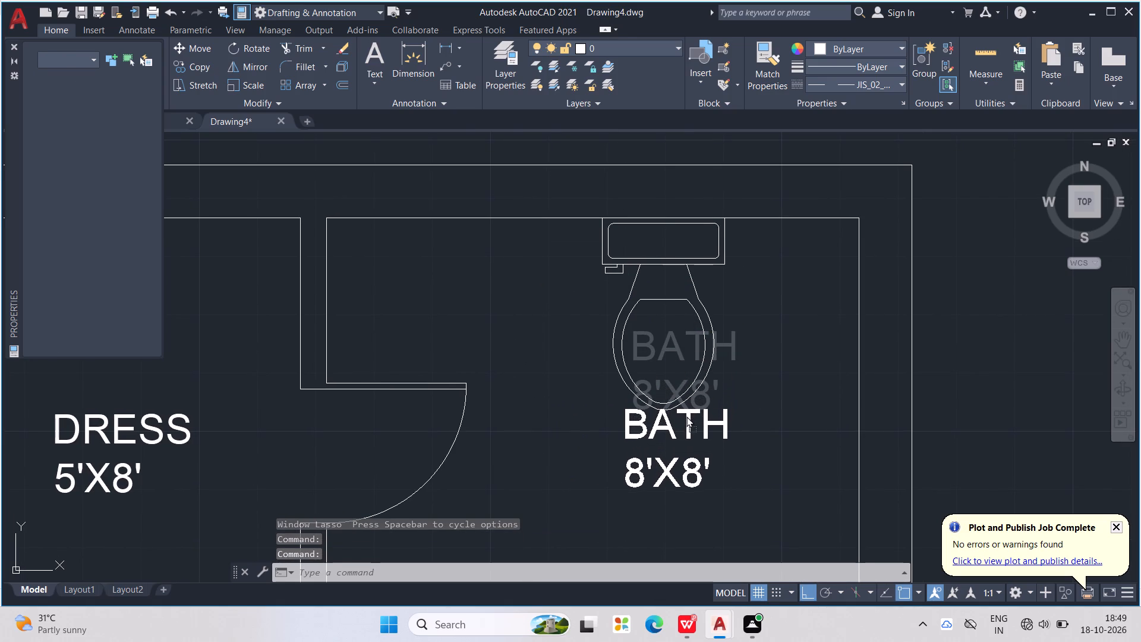
{"action": "left_click_drag", "start_coordinate": [686, 416], "coordinate": [687, 416]}
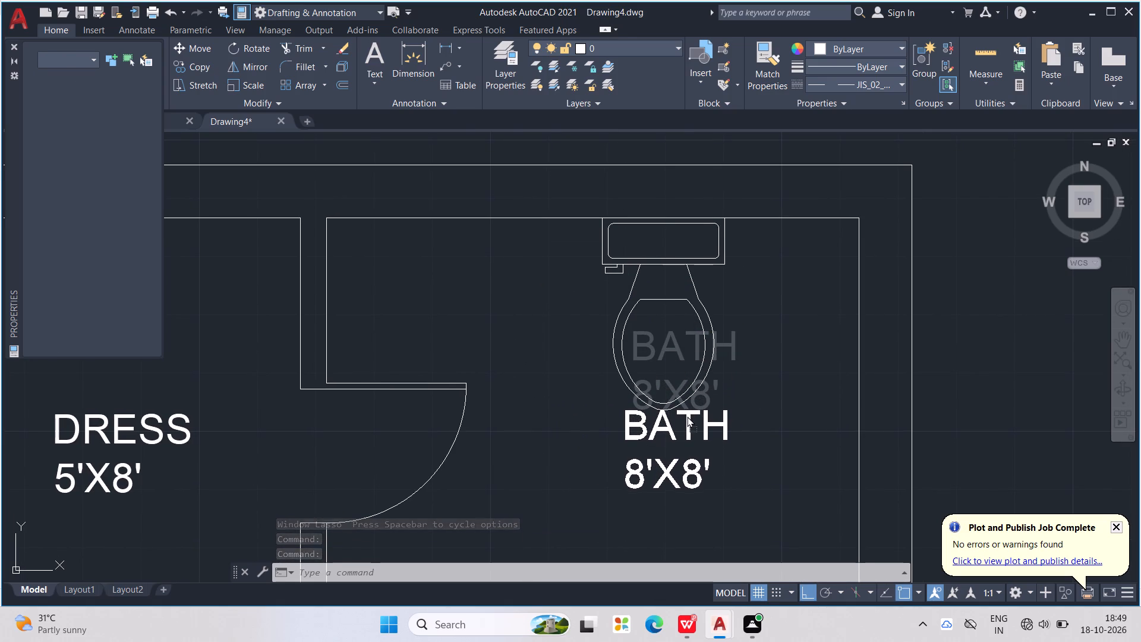
{"action": "left_click_drag", "start_coordinate": [687, 416], "coordinate": [688, 411]}
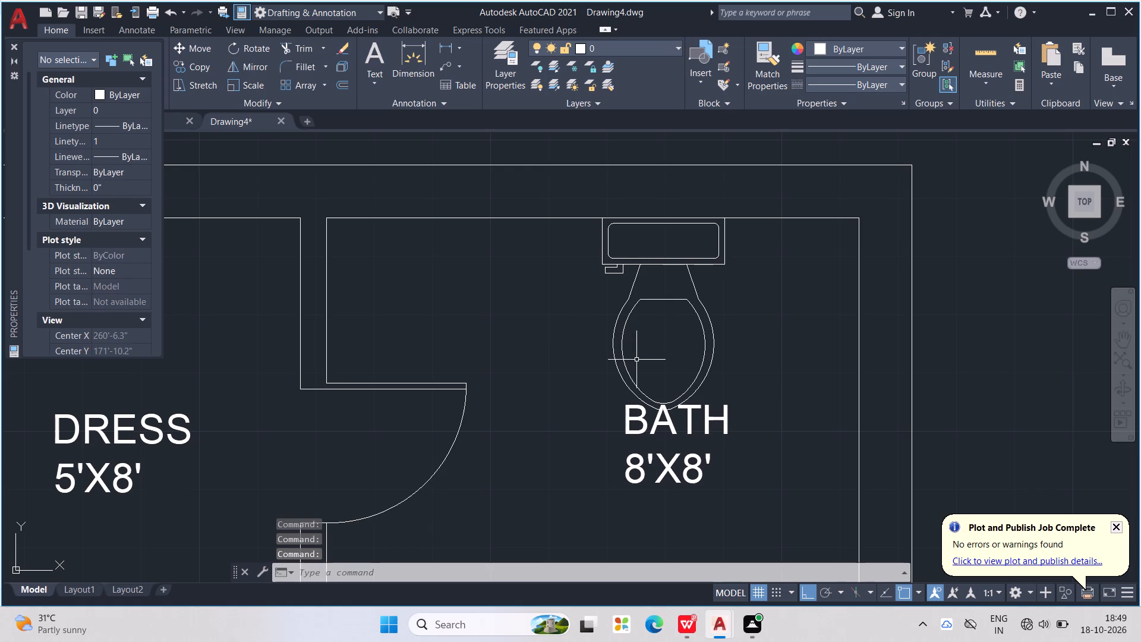
{"action": "left_click", "coordinate": [720, 419]}
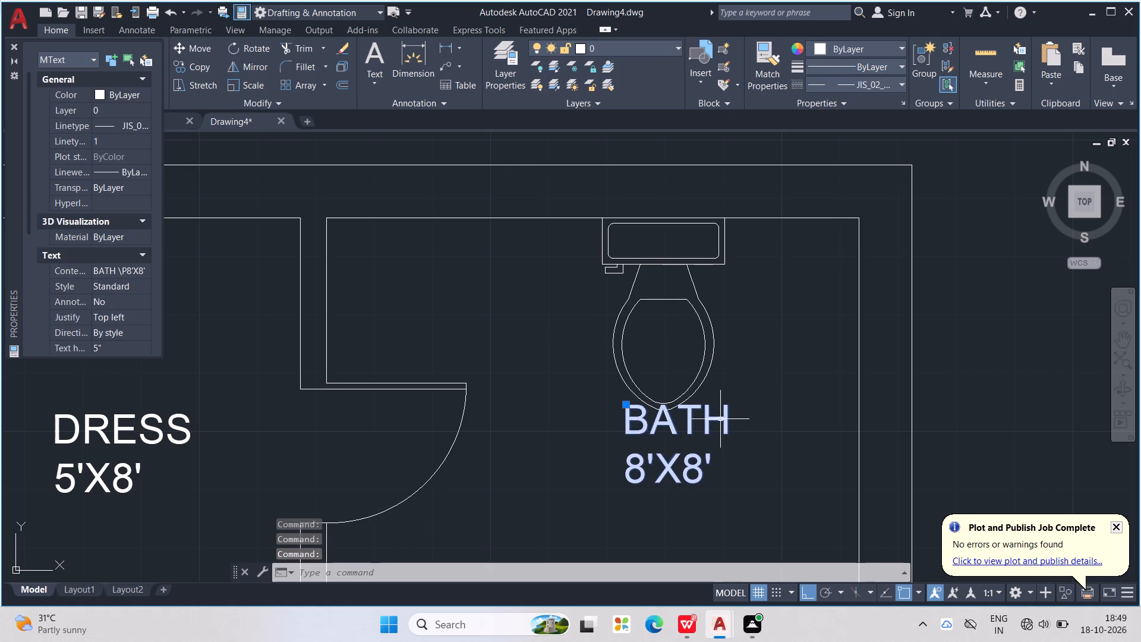
{"action": "left_click_drag", "start_coordinate": [709, 423], "coordinate": [715, 440]}
Copy the washbasin from the 9'X6' bath and paste it in the lower part of the 8'X8' bath, below the room label.
{"action": "middle_click_drag", "start_coordinate": [722, 430], "coordinate": [776, 367]}
{"action": "scroll", "coordinate": [781, 363], "scroll_direction": "down", "scroll_amount": 1}
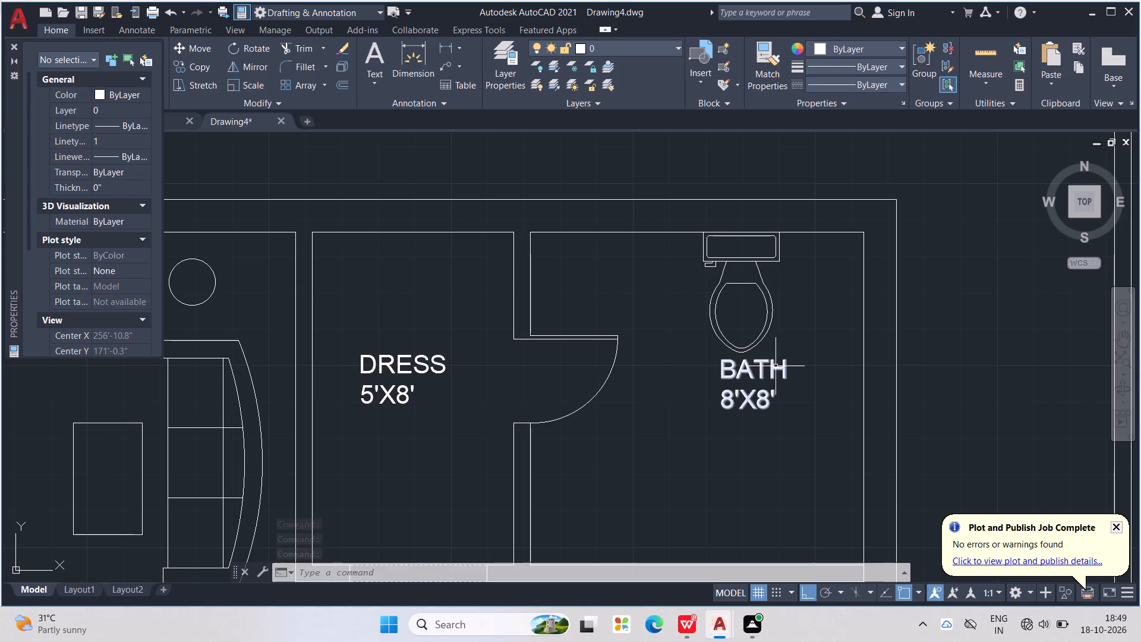
{"action": "middle_click_drag", "start_coordinate": [732, 380], "coordinate": [1125, 344]}
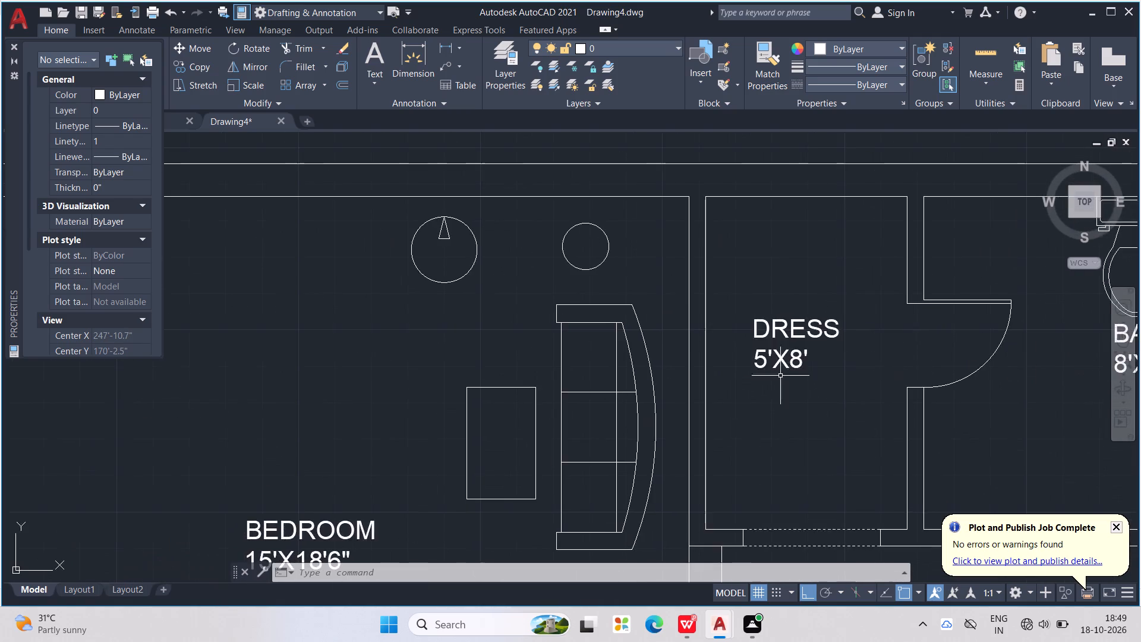
{"action": "middle_click_drag", "start_coordinate": [766, 376], "coordinate": [974, 342]}
{"action": "scroll", "coordinate": [766, 376], "scroll_direction": "down", "scroll_amount": 1}
{"action": "scroll", "coordinate": [979, 339], "scroll_direction": "down", "scroll_amount": 2}
{"action": "scroll", "coordinate": [780, 318], "scroll_direction": "up", "scroll_amount": 2}
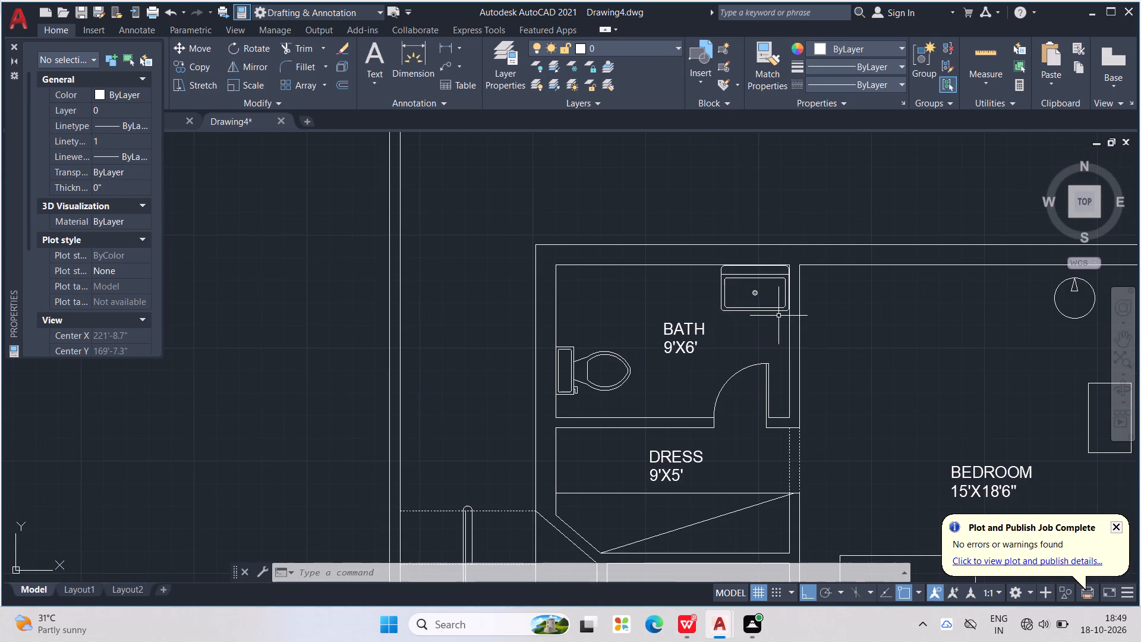
{"action": "left_click", "coordinate": [770, 307]}
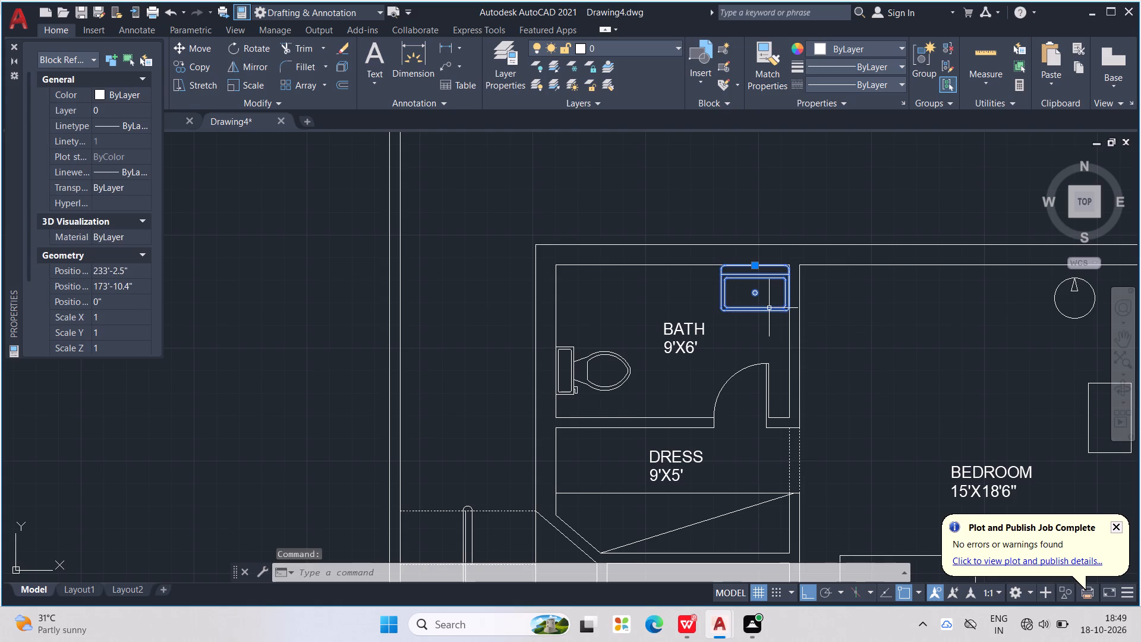
{"action": "key", "text": "ctrl+c"}
{"action": "key", "text": "ctrl+v"}
{"action": "middle_click_drag", "start_coordinate": [991, 356], "coordinate": [712, 405]}
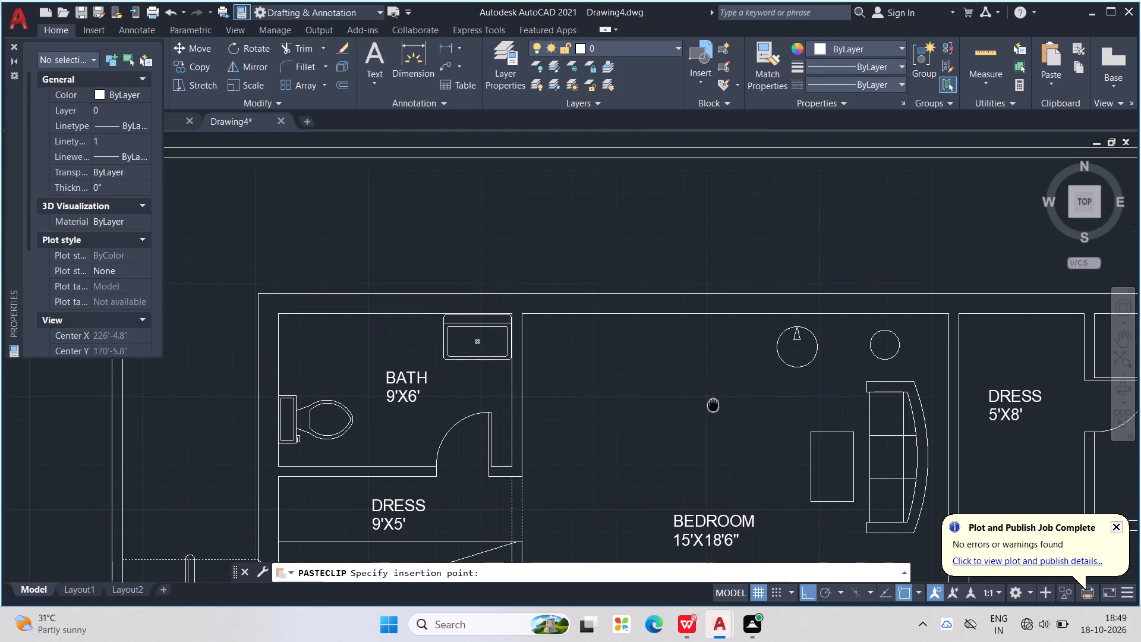
{"action": "middle_click_drag", "start_coordinate": [712, 405], "coordinate": [740, 423]}
{"action": "middle_click_drag", "start_coordinate": [818, 402], "coordinate": [366, 344]}
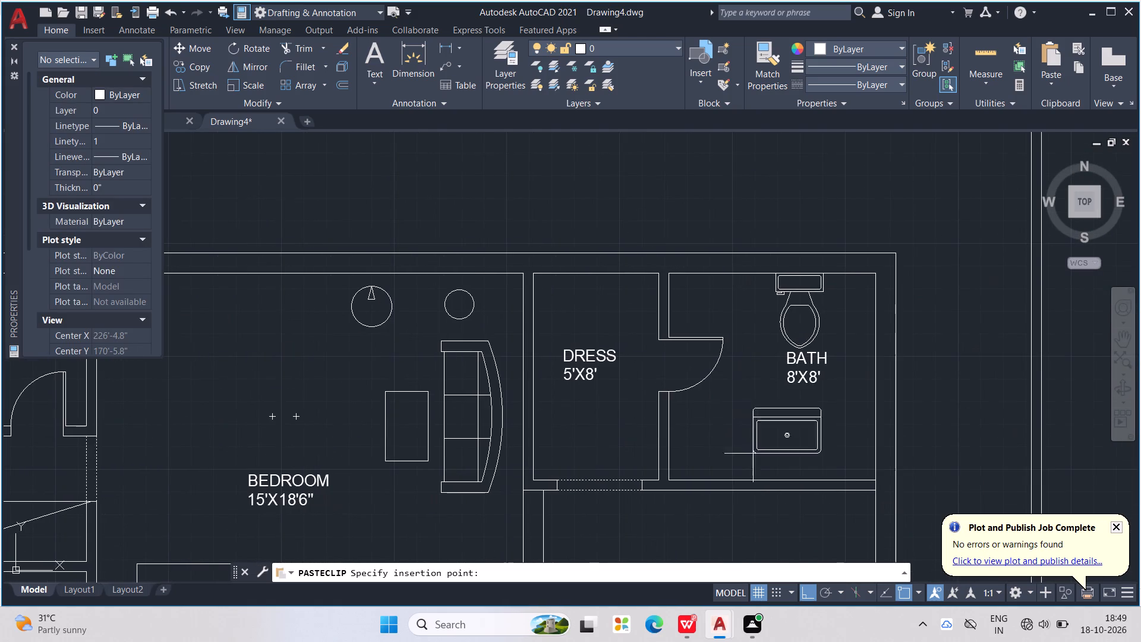
{"action": "scroll", "coordinate": [768, 460], "scroll_direction": "up", "scroll_amount": 2}
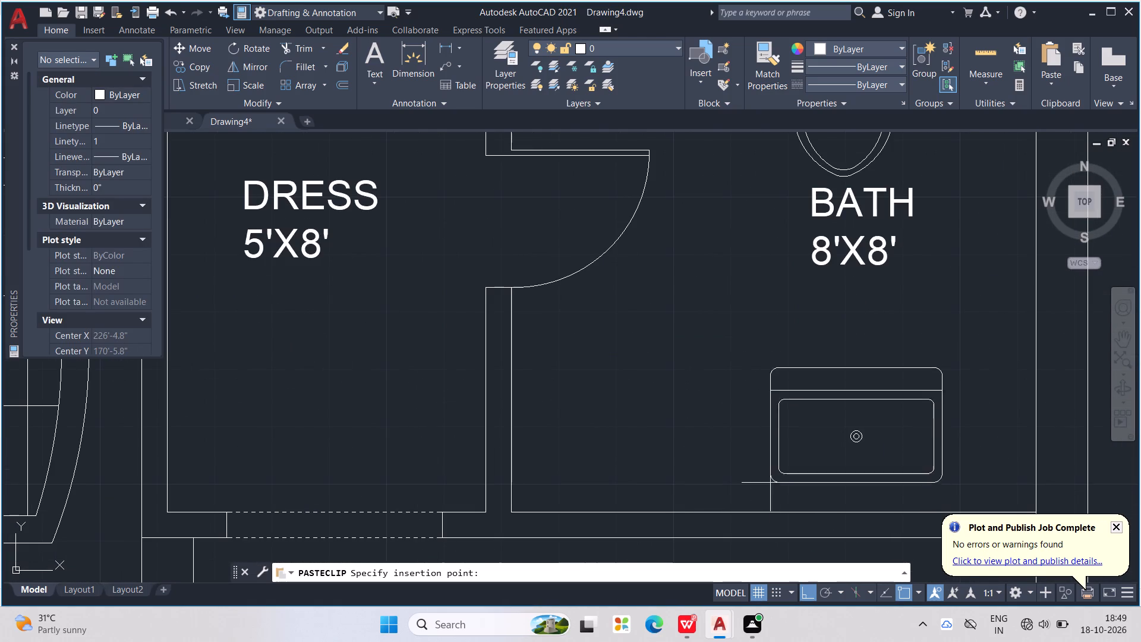
{"action": "left_click", "coordinate": [765, 468]}
Place the pasted washbasin below the BATH 8'X8' label and rotate it 180° about its upper-left corner.
{"action": "left_click", "coordinate": [777, 356]}
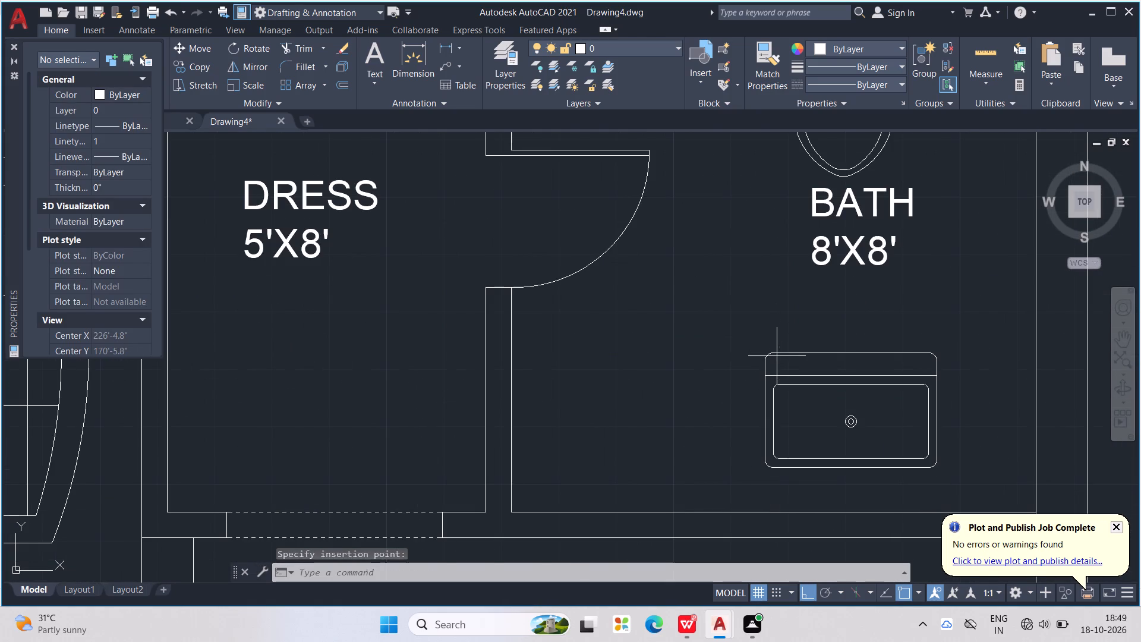
{"action": "left_click", "coordinate": [767, 357]}
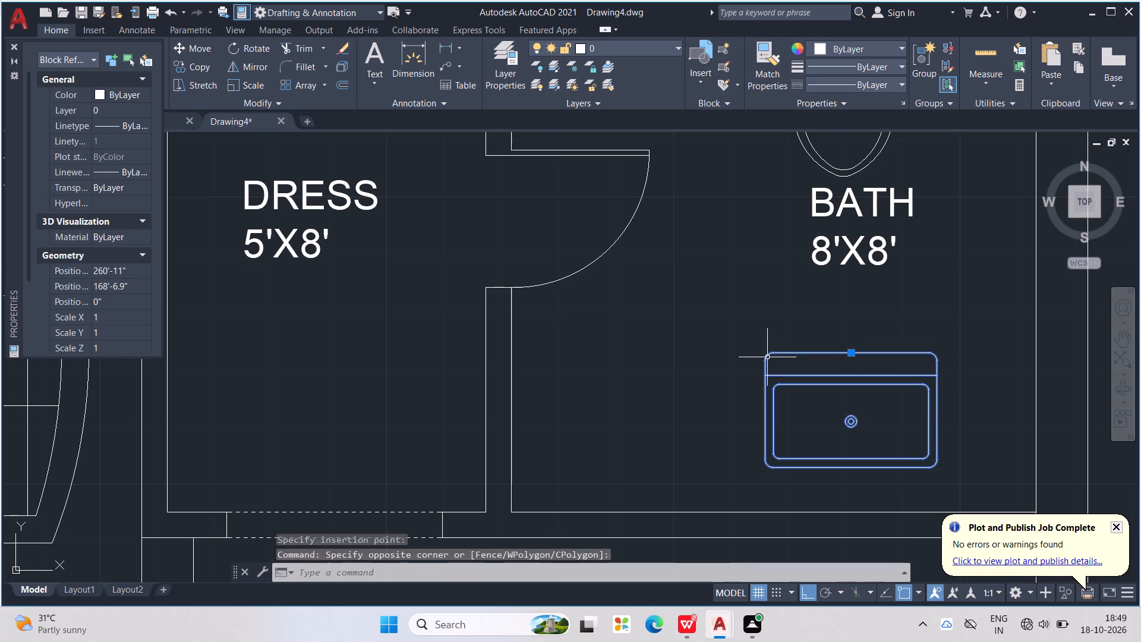
{"action": "key", "text": "r"}
{"action": "key", "text": "o"}
{"action": "key", "text": "Return"}
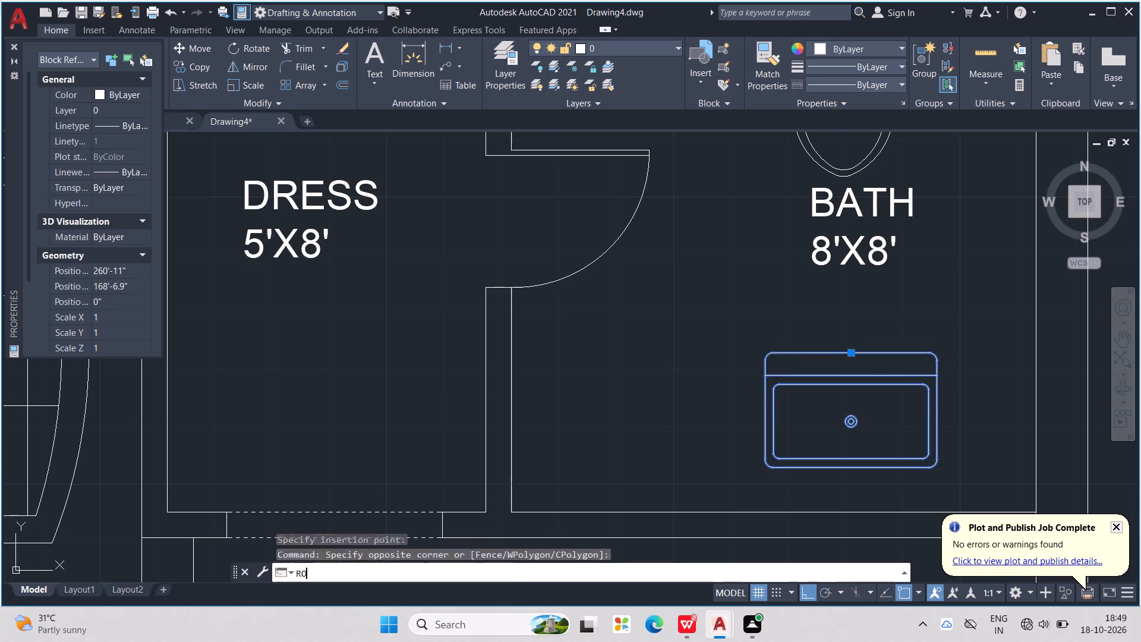
{"action": "left_click", "coordinate": [766, 353]}
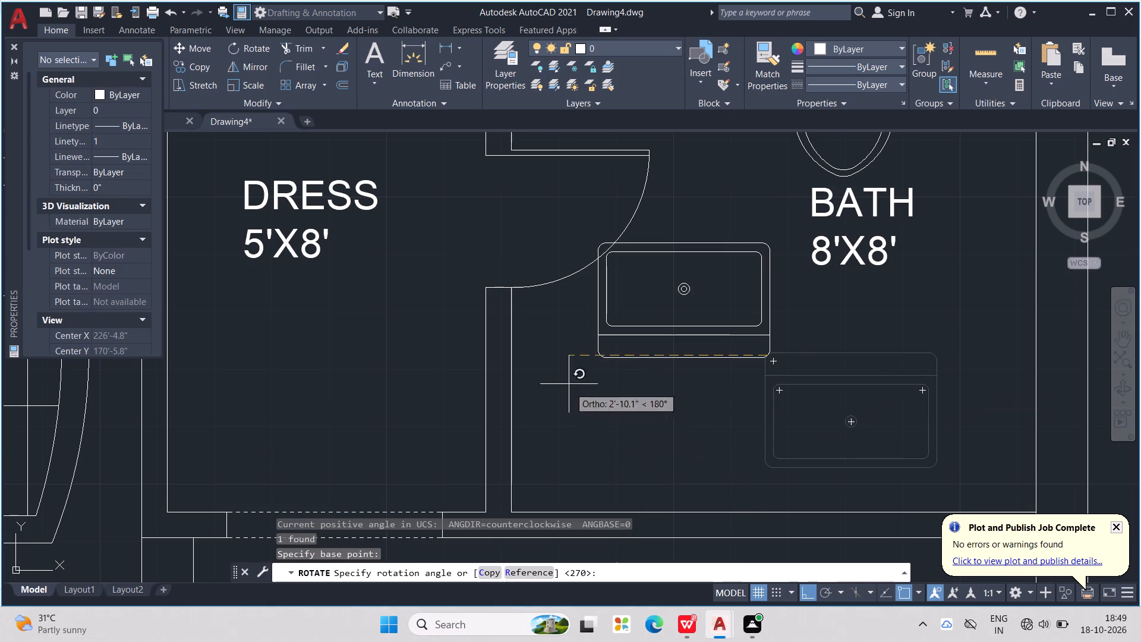
{"action": "left_click", "coordinate": [367, 336]}
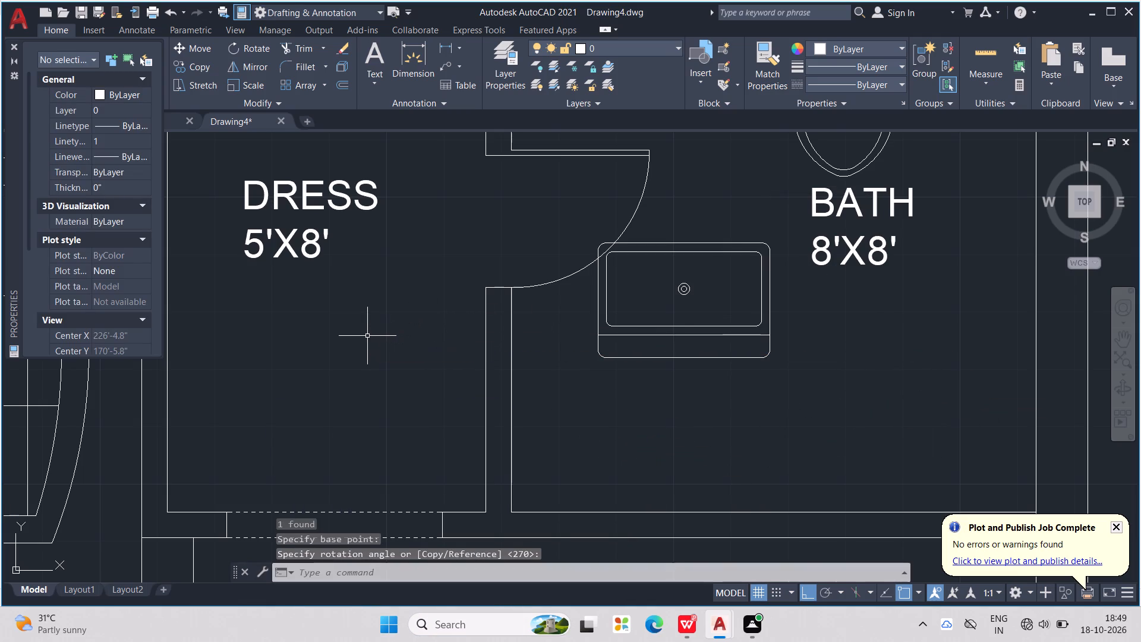
Move the rotated washbasin down to the lower wall of the 8'X8' bath, close to the right wall.
{"action": "left_click", "coordinate": [756, 358]}
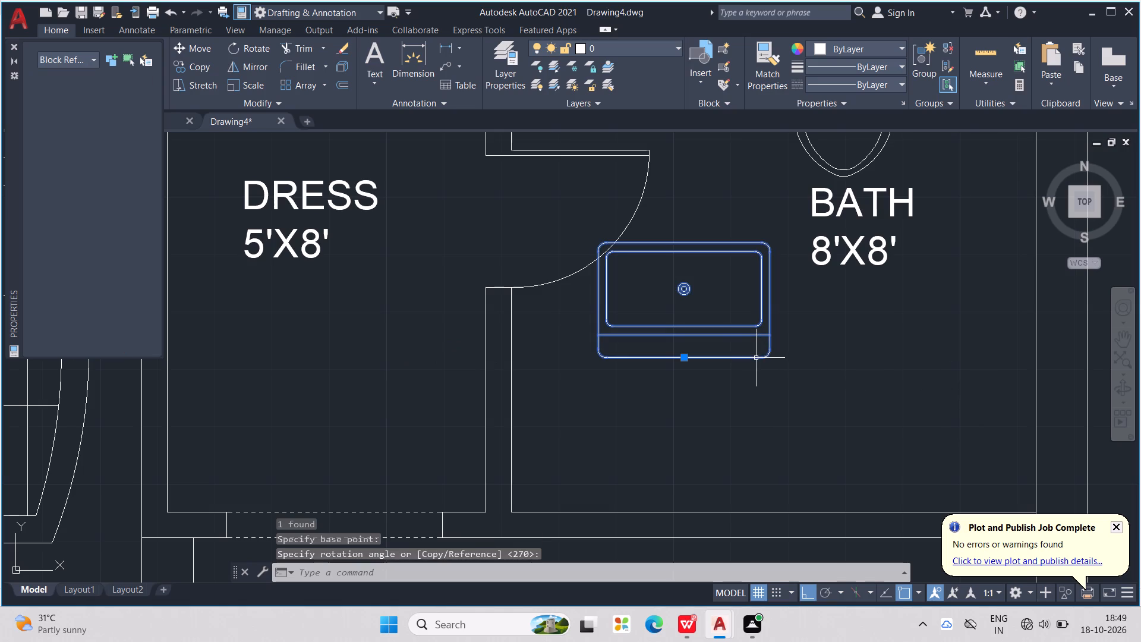
{"action": "left_click_drag", "start_coordinate": [735, 326], "coordinate": [1007, 480]}
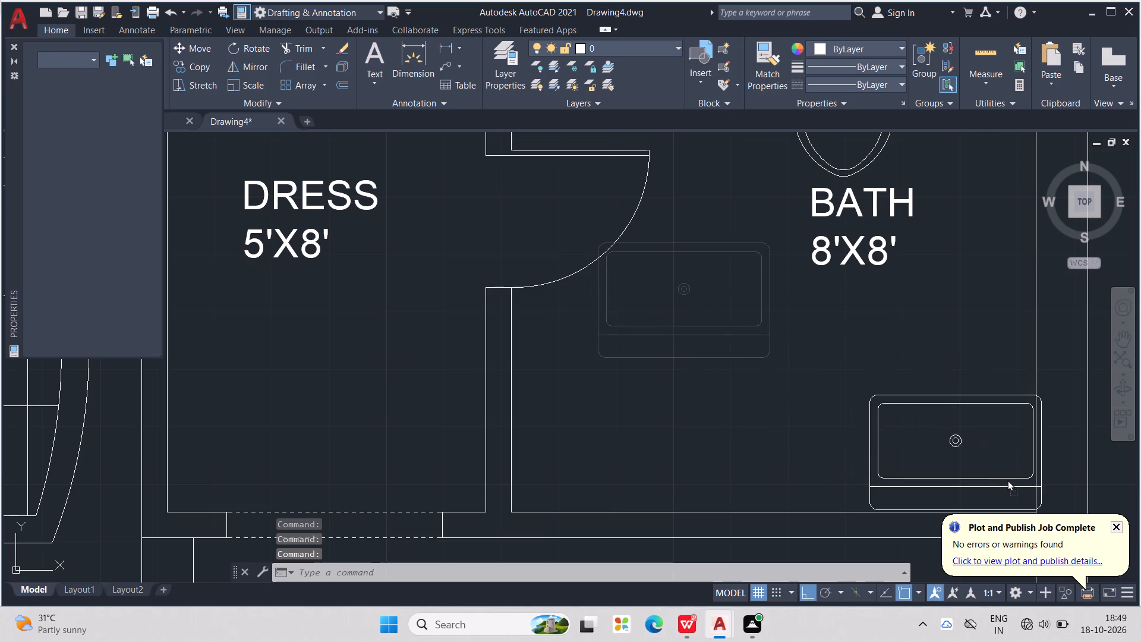
{"action": "left_click_drag", "start_coordinate": [1007, 480], "coordinate": [951, 480]}
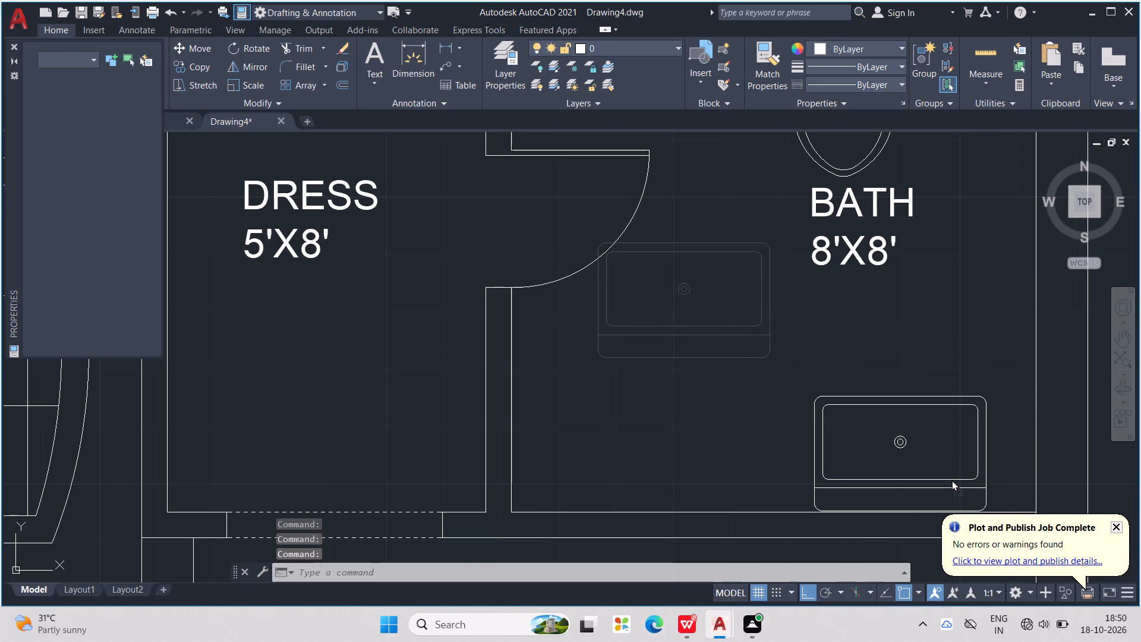
{"action": "left_click_drag", "start_coordinate": [951, 480], "coordinate": [951, 480]}
Copy the bed from the 15'X18'6" bedroom and paste it in the middle of the 13'X15'6" bedroom.
{"action": "scroll", "coordinate": [955, 436], "scroll_direction": "down", "scroll_amount": 2}
{"action": "middle_click_drag", "start_coordinate": [1008, 435], "coordinate": [492, 496]}
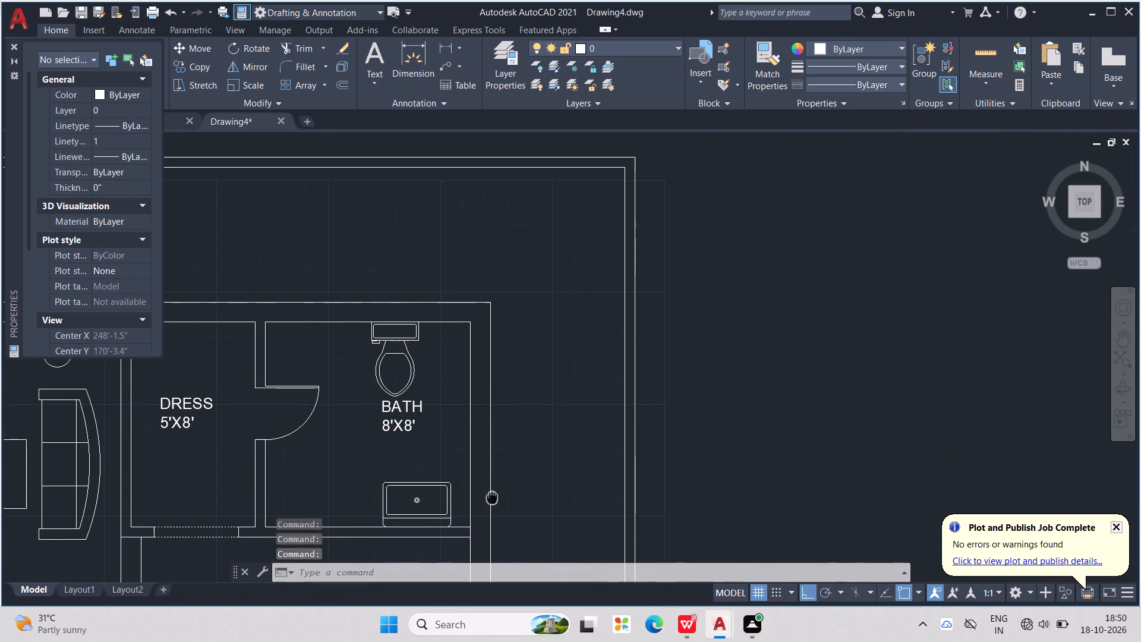
{"action": "middle_click_drag", "start_coordinate": [492, 496], "coordinate": [725, 467]}
{"action": "scroll", "coordinate": [739, 450], "scroll_direction": "down", "scroll_amount": 2}
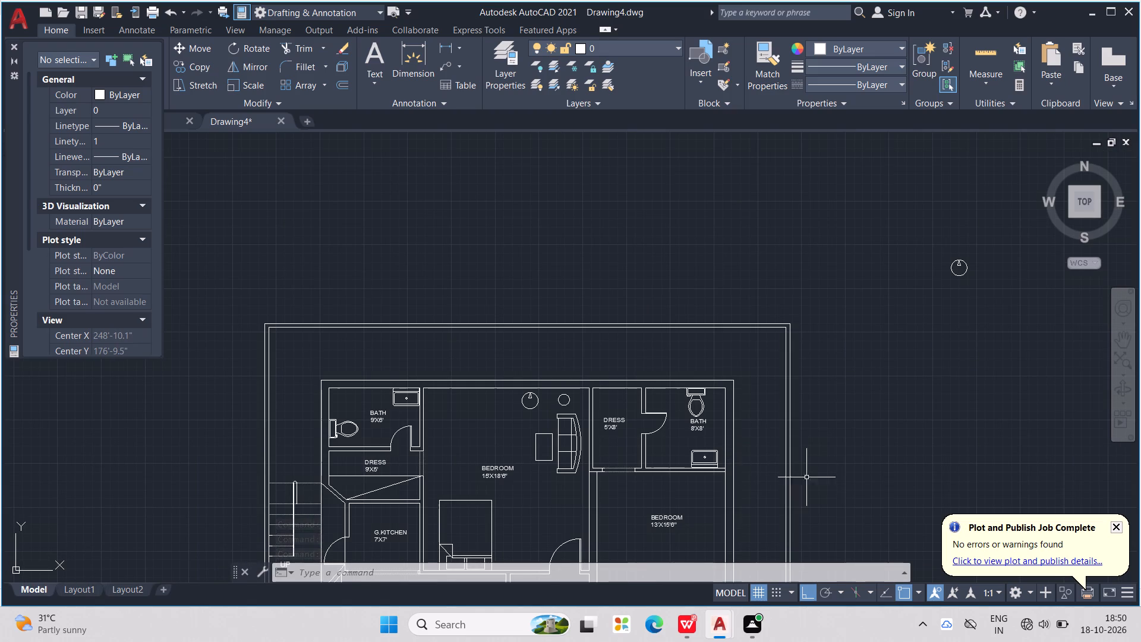
{"action": "middle_click_drag", "start_coordinate": [800, 457], "coordinate": [932, 371]}
{"action": "scroll", "coordinate": [932, 371], "scroll_direction": "down", "scroll_amount": 1}
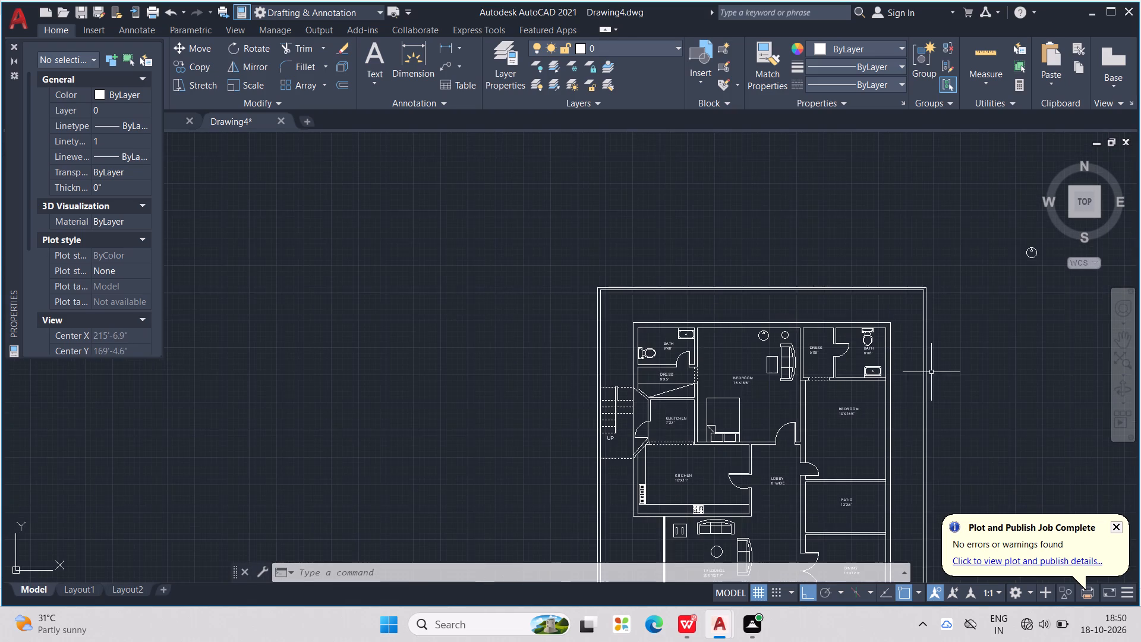
{"action": "scroll", "coordinate": [747, 429], "scroll_direction": "up", "scroll_amount": 2}
{"action": "left_click", "coordinate": [723, 404]}
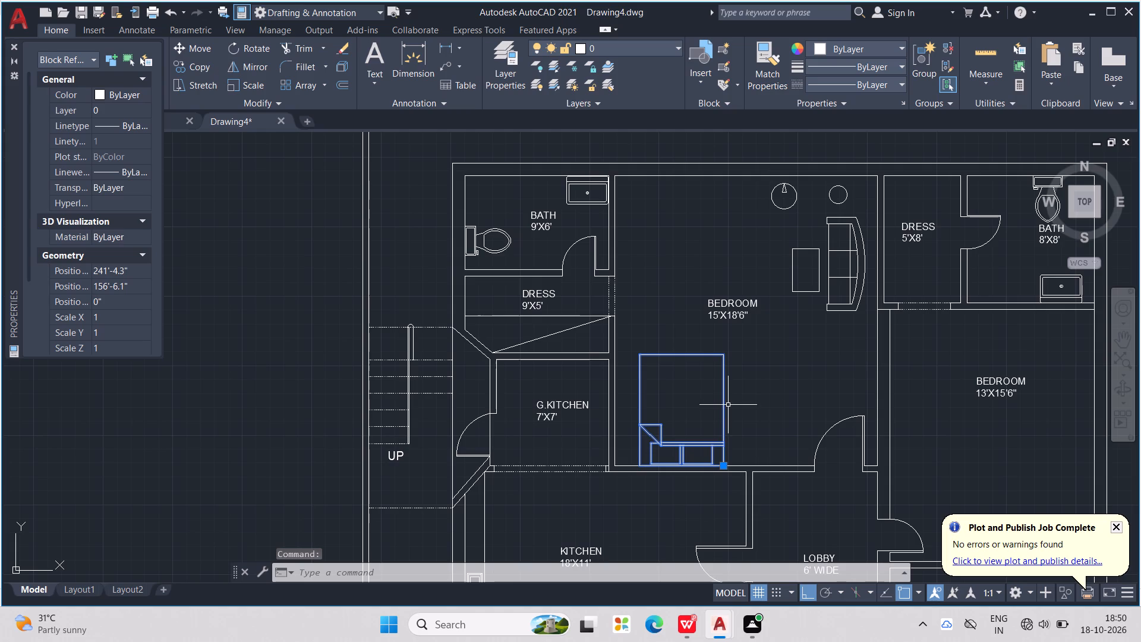
{"action": "key", "text": "ctrl+c"}
{"action": "key", "text": "ctrl+v"}
{"action": "middle_click_drag", "start_coordinate": [1010, 449], "coordinate": [837, 419]}
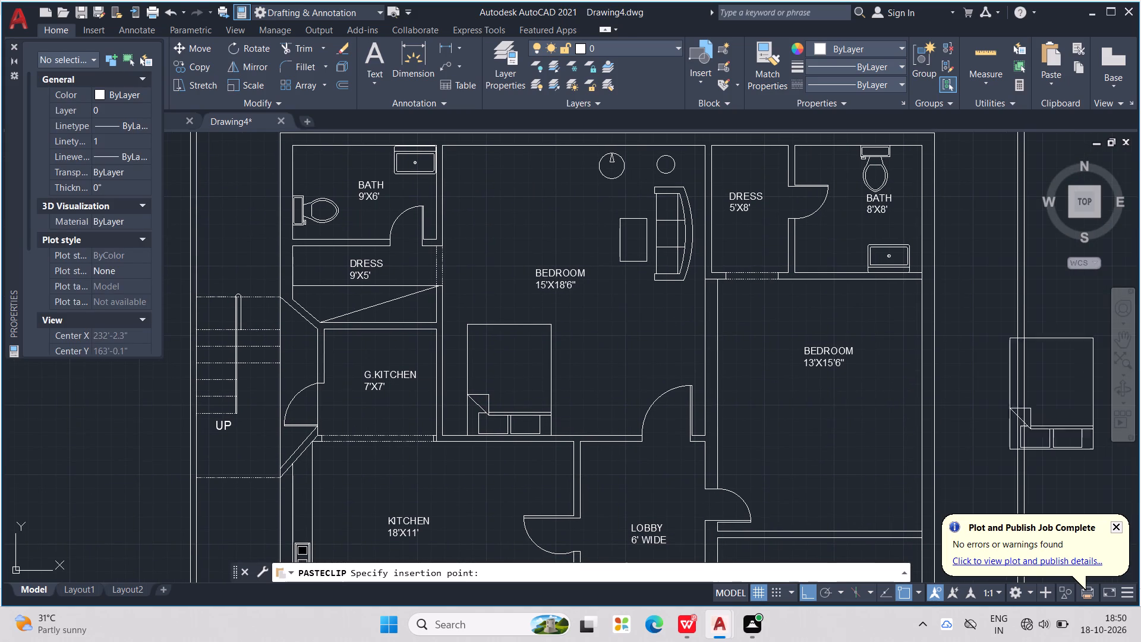
{"action": "left_click", "coordinate": [789, 435]}
Rotate the pasted bed about 69° counterclockwise around its lower-right corner, turning the pillows toward the right wall.
{"action": "left_click", "coordinate": [787, 424]}
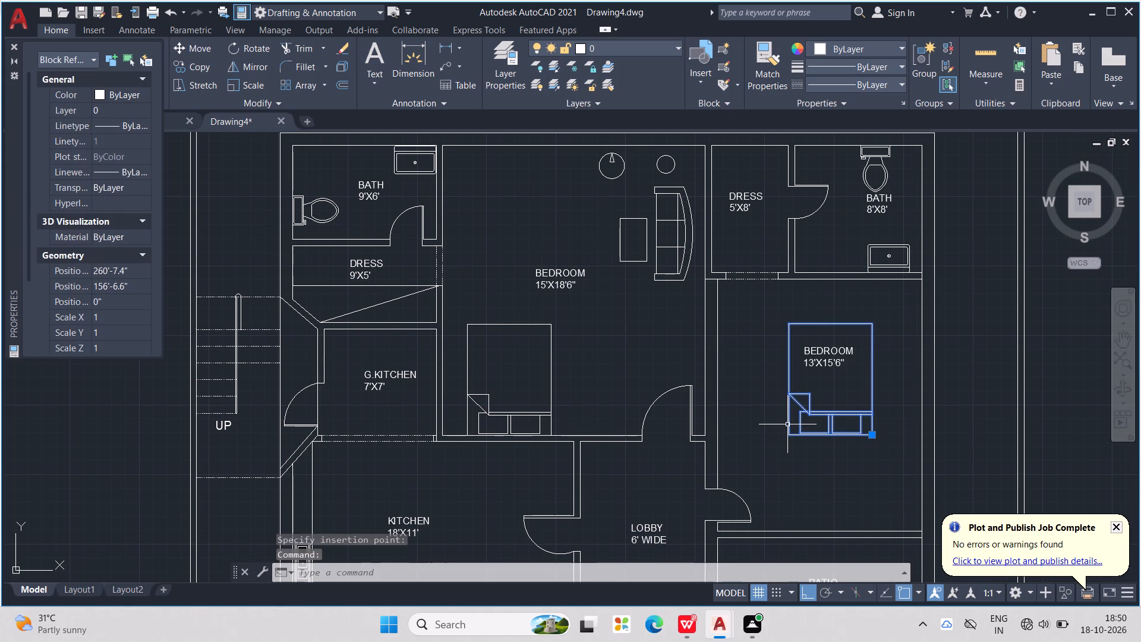
{"action": "type", "text": "RO"}
{"action": "key", "text": "Return"}
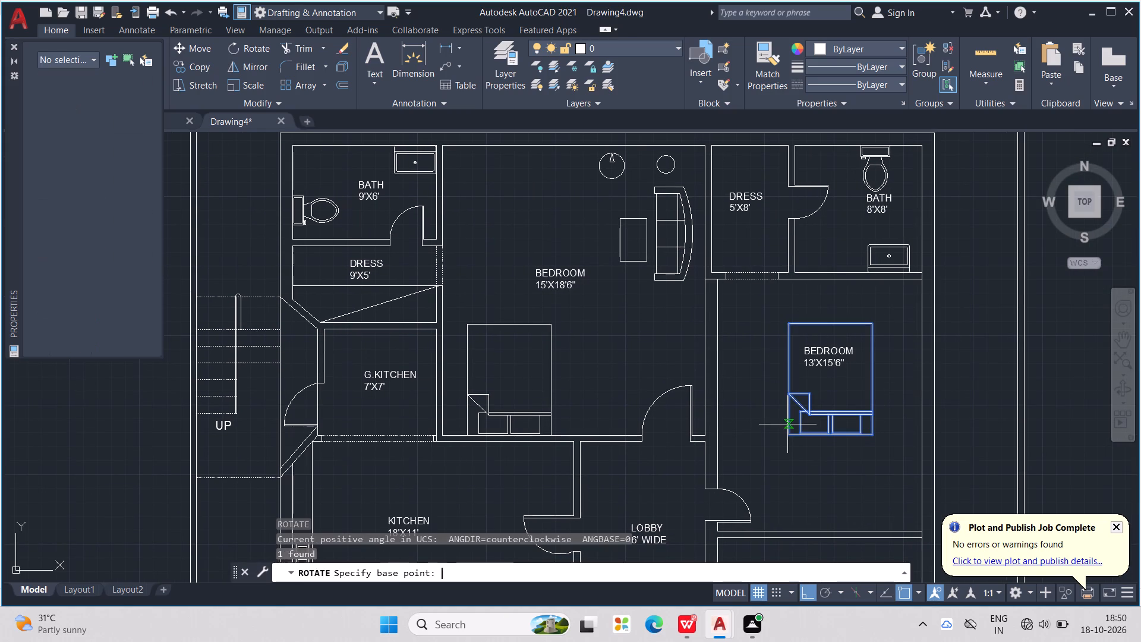
{"action": "left_click", "coordinate": [876, 438]}
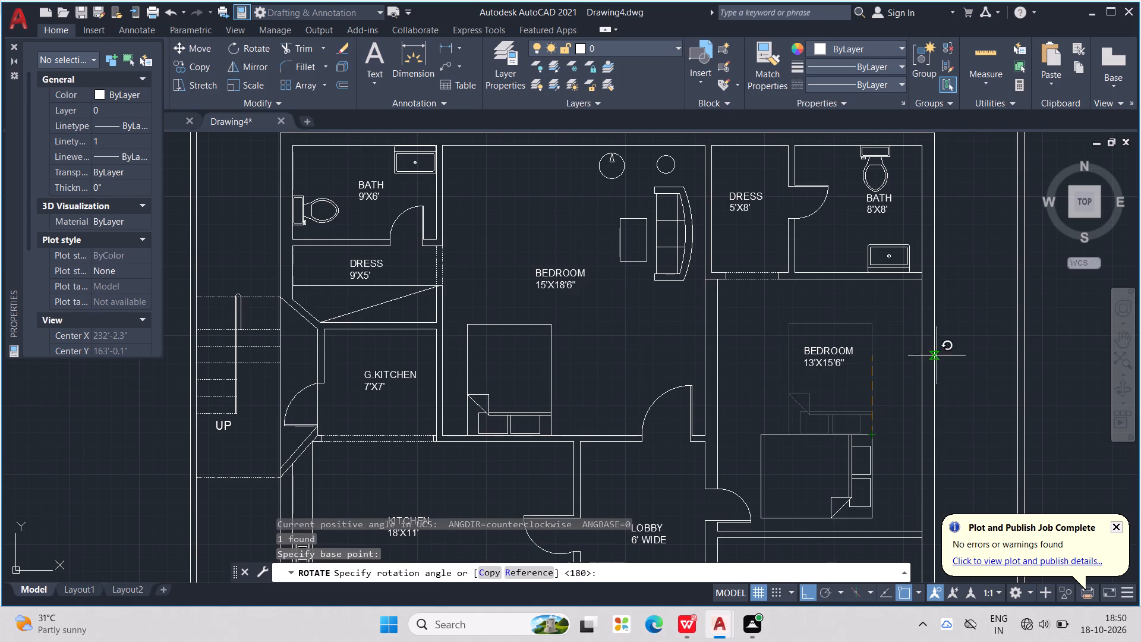
{"action": "left_click", "coordinate": [938, 275]}
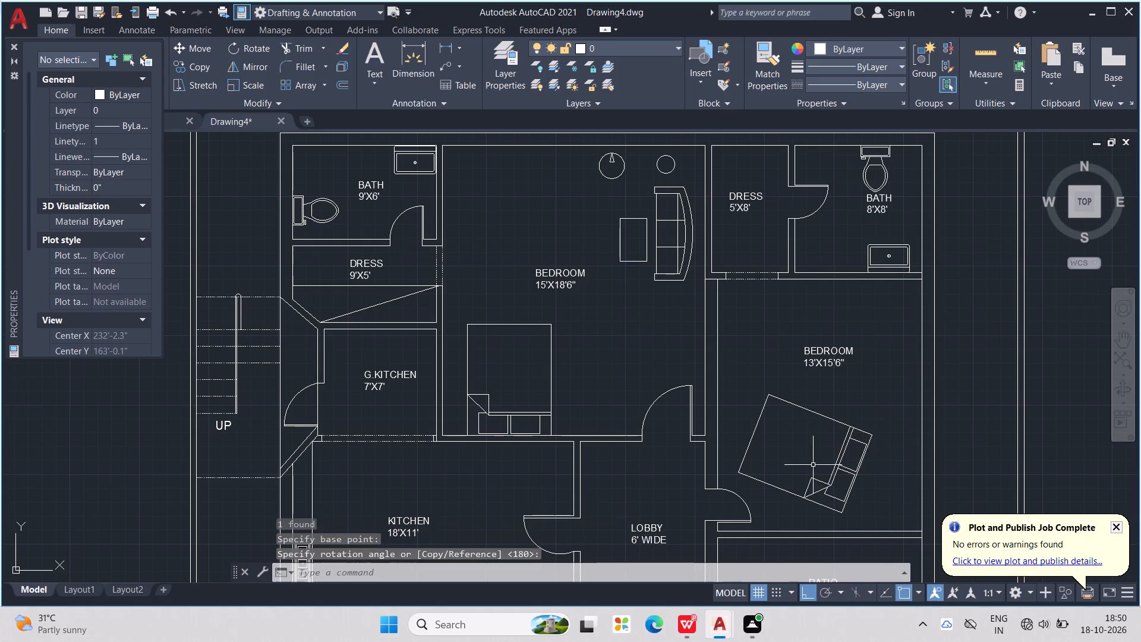
Move the tilted bed up about 5'-4" and rotate it with Ortho off until it is square, pillows facing the right wall.
{"action": "left_click", "coordinate": [846, 426]}
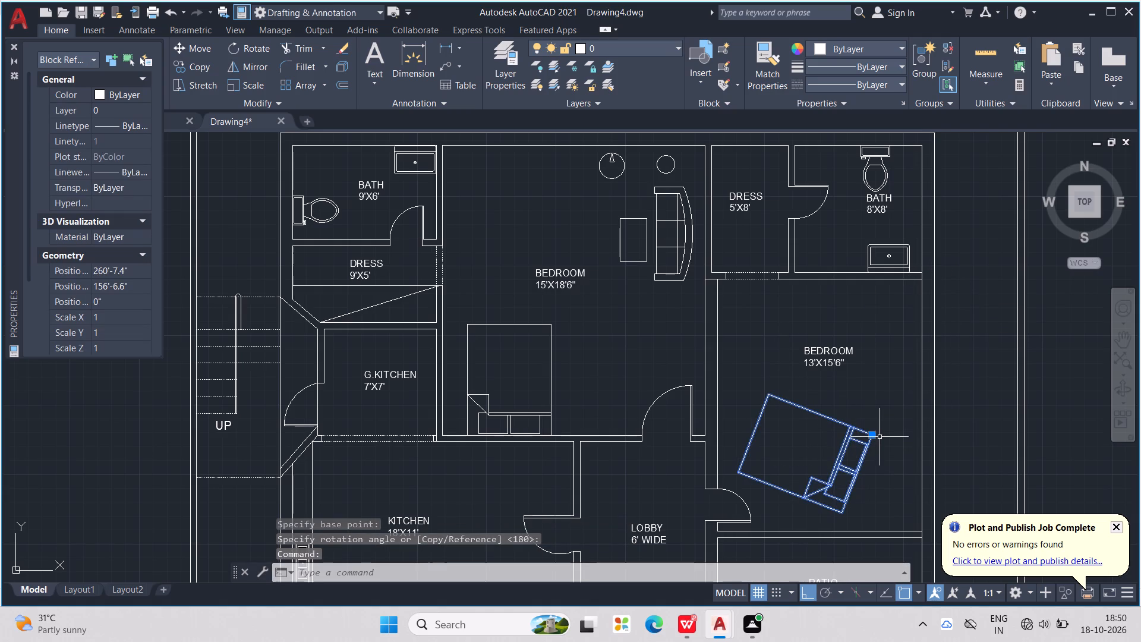
{"action": "left_click_drag", "start_coordinate": [874, 436], "coordinate": [912, 347]}
{"action": "left_click", "coordinate": [912, 347]}
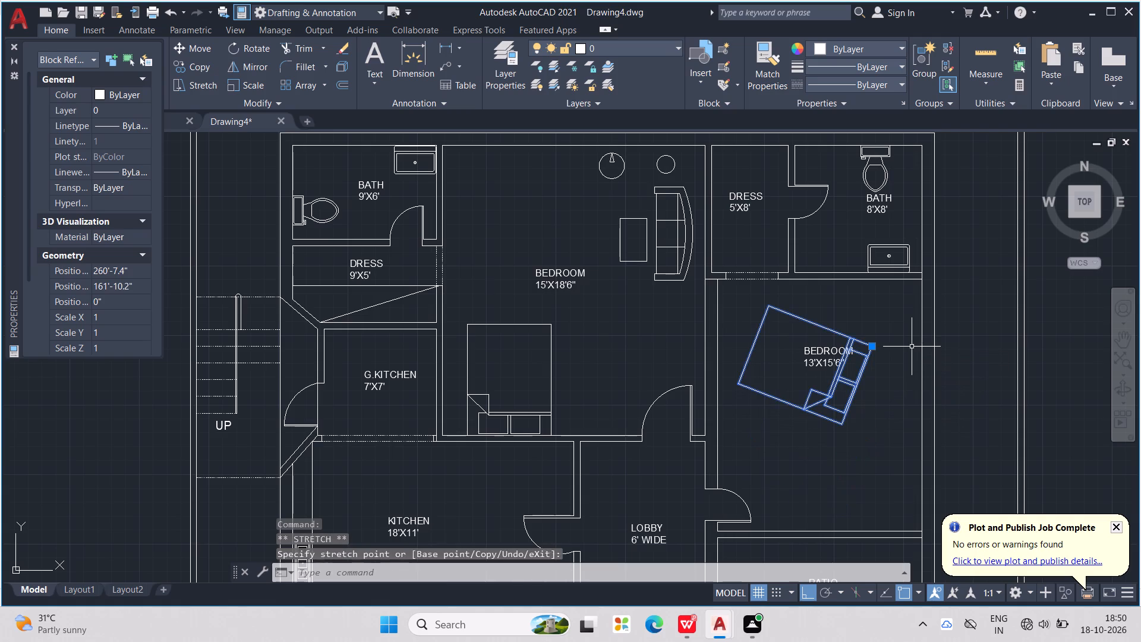
{"action": "type", "text": "RO"}
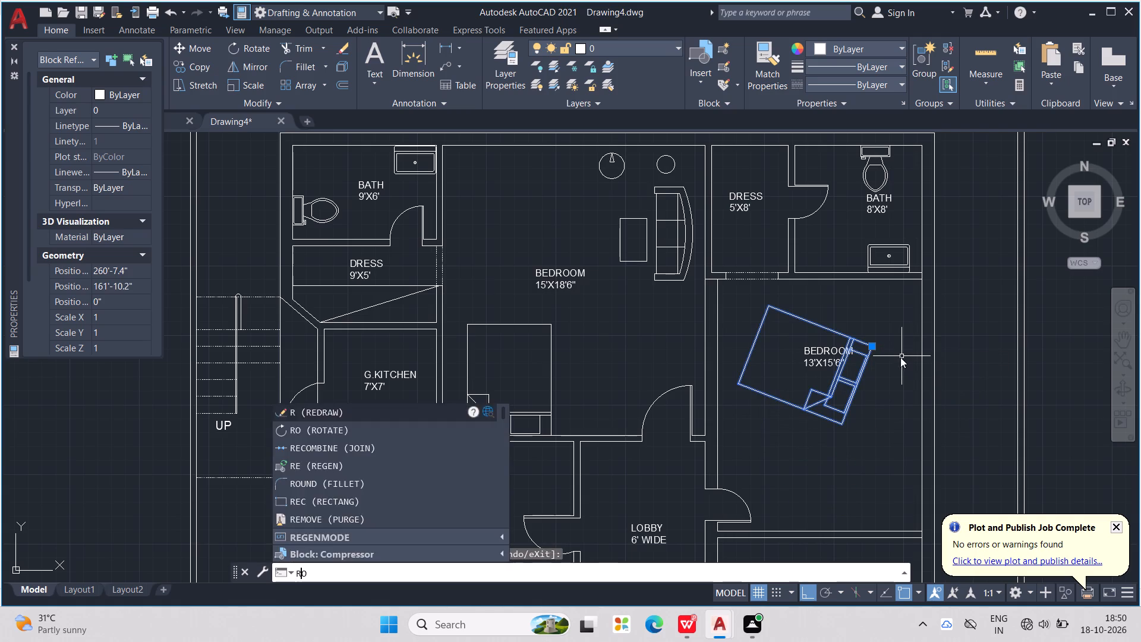
{"action": "key", "text": "Return"}
{"action": "left_click", "coordinate": [874, 346]}
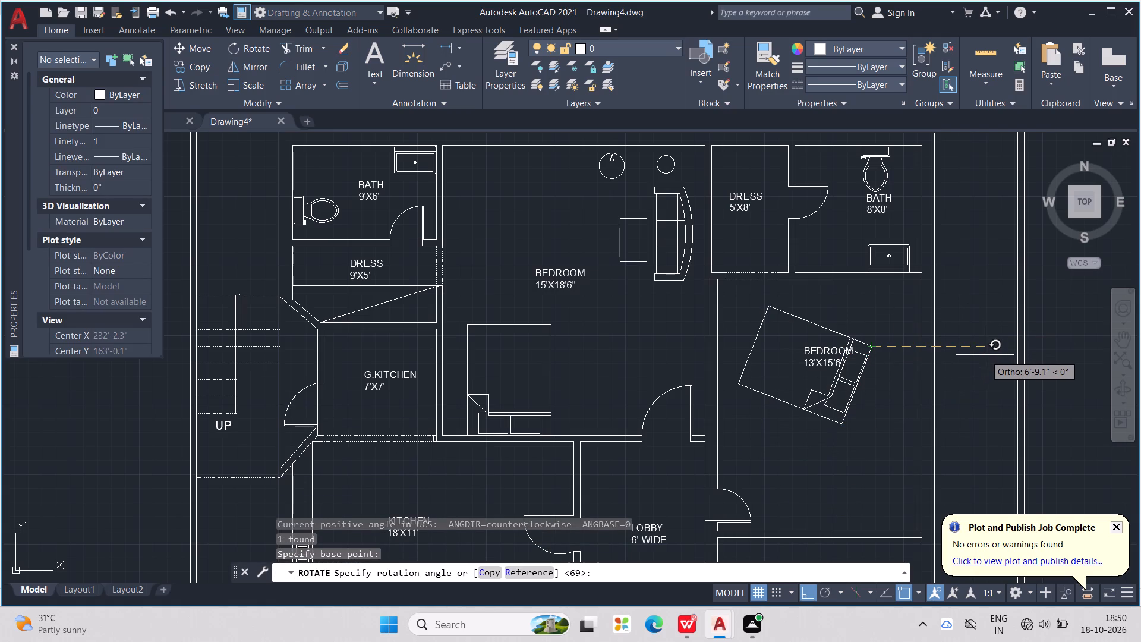
{"action": "key", "text": "F8"}
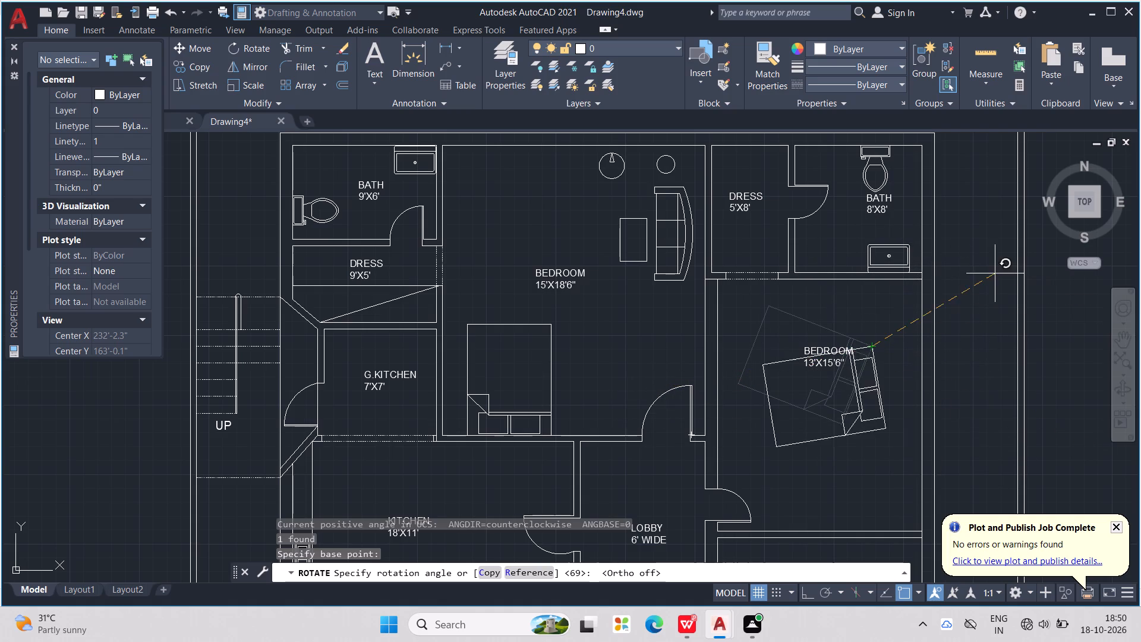
{"action": "left_click", "coordinate": [1048, 279]}
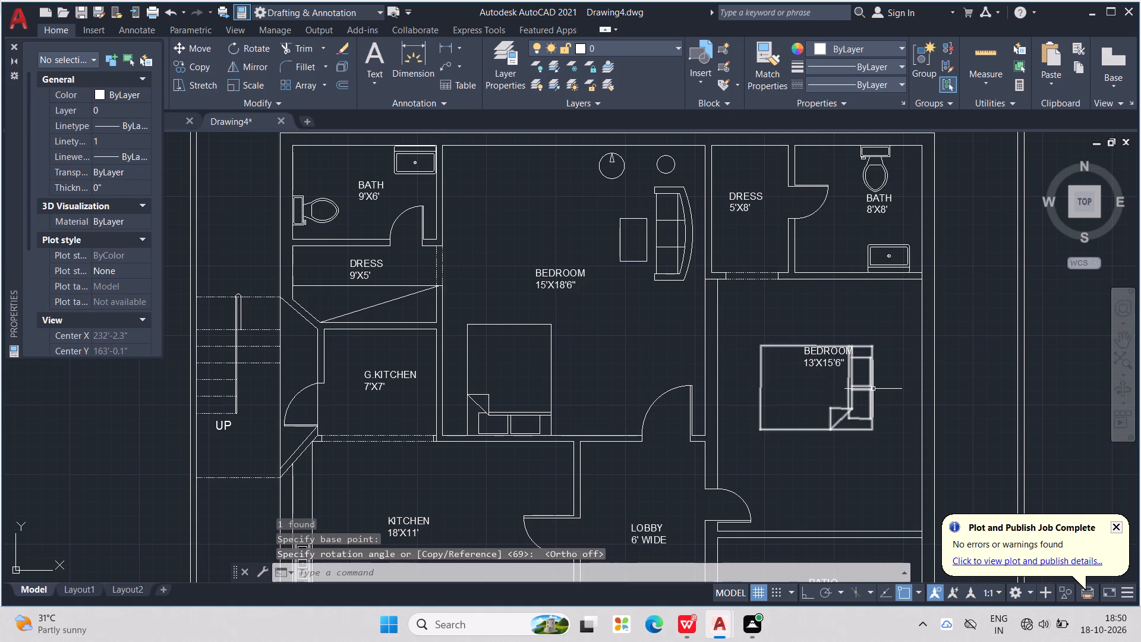
Move the bed so its headboard sits against the right wall of the 13'X15'6" bedroom, a little below the upper wall.
{"action": "left_click", "coordinate": [873, 389]}
{"action": "left_click_drag", "start_coordinate": [760, 426], "coordinate": [777, 404]}
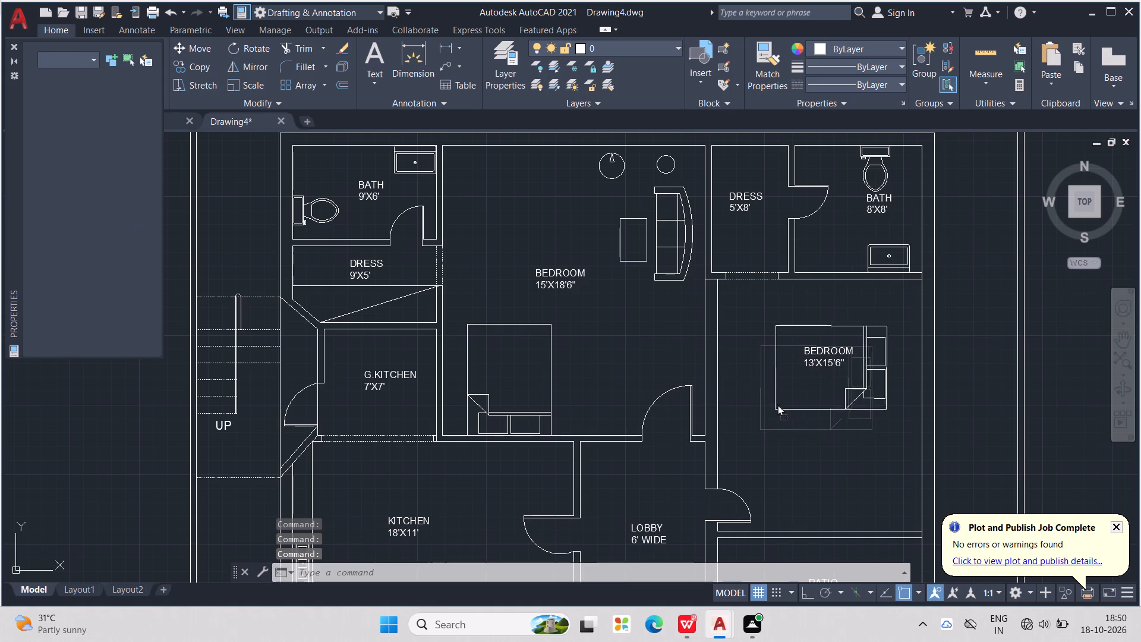
{"action": "left_click_drag", "start_coordinate": [777, 404], "coordinate": [802, 385]}
{"action": "left_click_drag", "start_coordinate": [803, 389], "coordinate": [813, 367]}
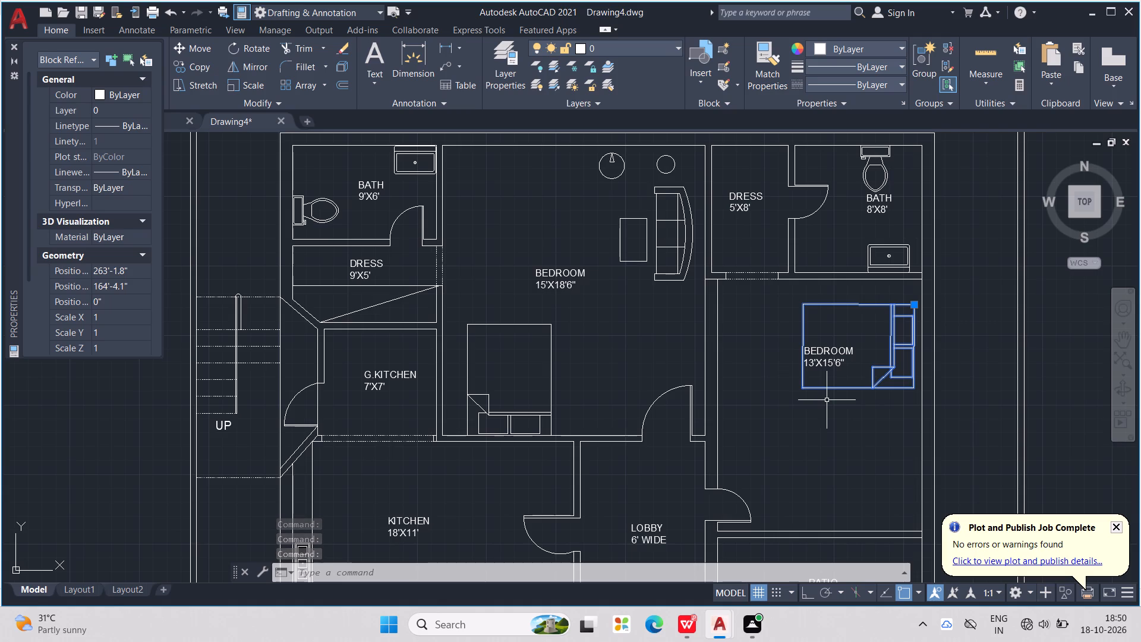
{"action": "scroll", "coordinate": [792, 345], "scroll_direction": "up", "scroll_amount": 4}
{"action": "middle_click_drag", "start_coordinate": [840, 336], "coordinate": [694, 329]}
{"action": "scroll", "coordinate": [695, 332], "scroll_direction": "down", "scroll_amount": 3}
{"action": "left_click_drag", "start_coordinate": [785, 408], "coordinate": [796, 380]}
{"action": "left_click_drag", "start_coordinate": [861, 408], "coordinate": [864, 380]}
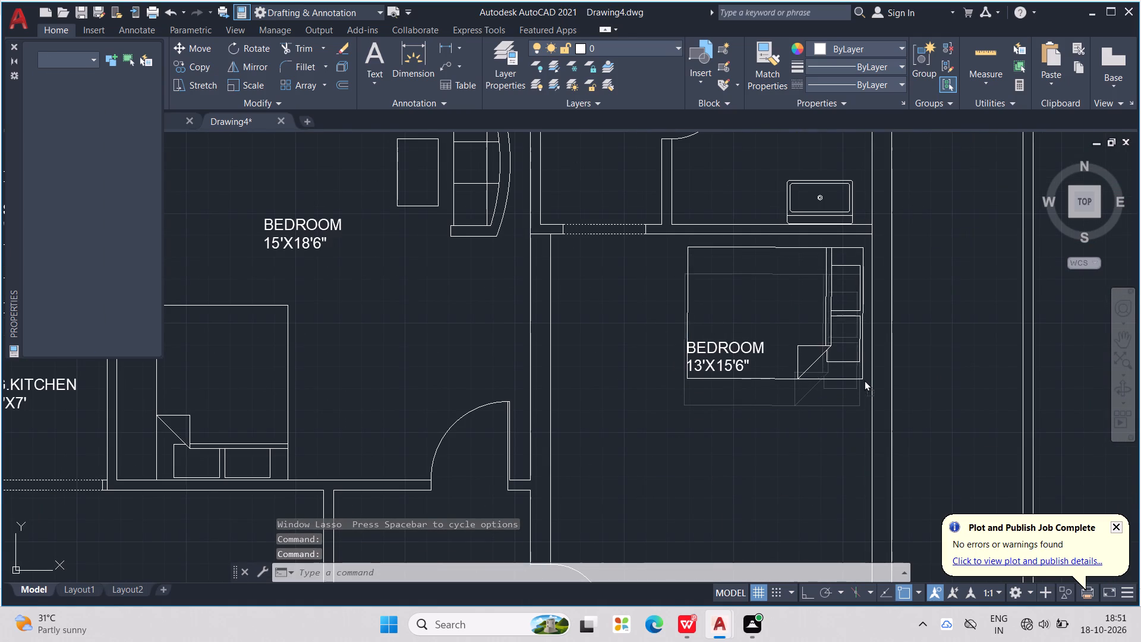
{"action": "left_click_drag", "start_coordinate": [864, 380], "coordinate": [877, 390]}
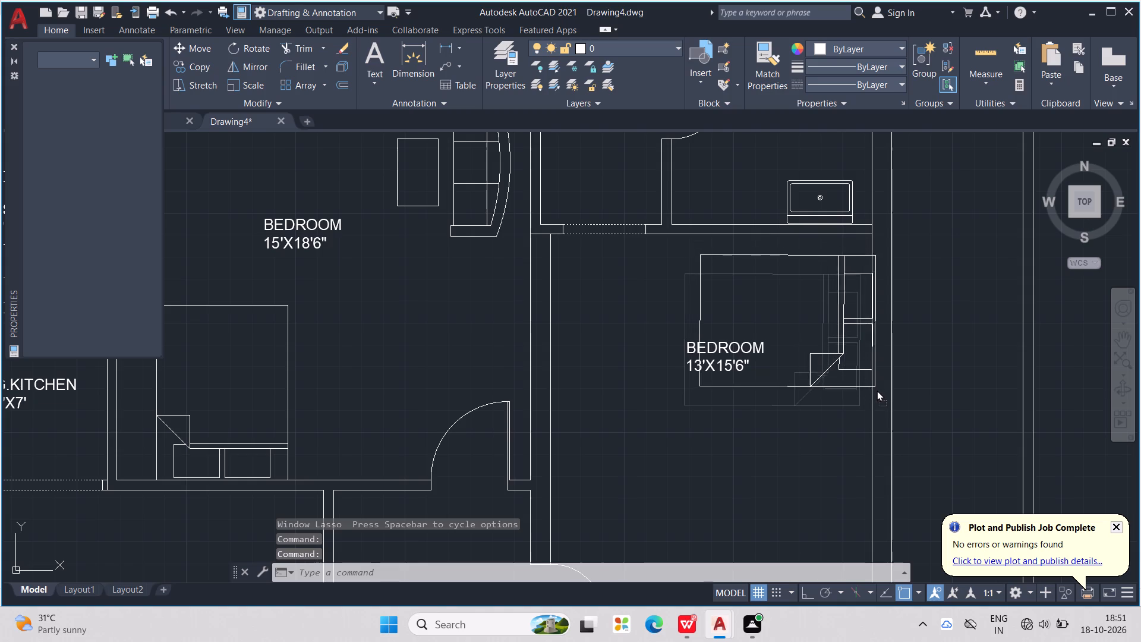
{"action": "left_click_drag", "start_coordinate": [877, 390], "coordinate": [872, 423]}
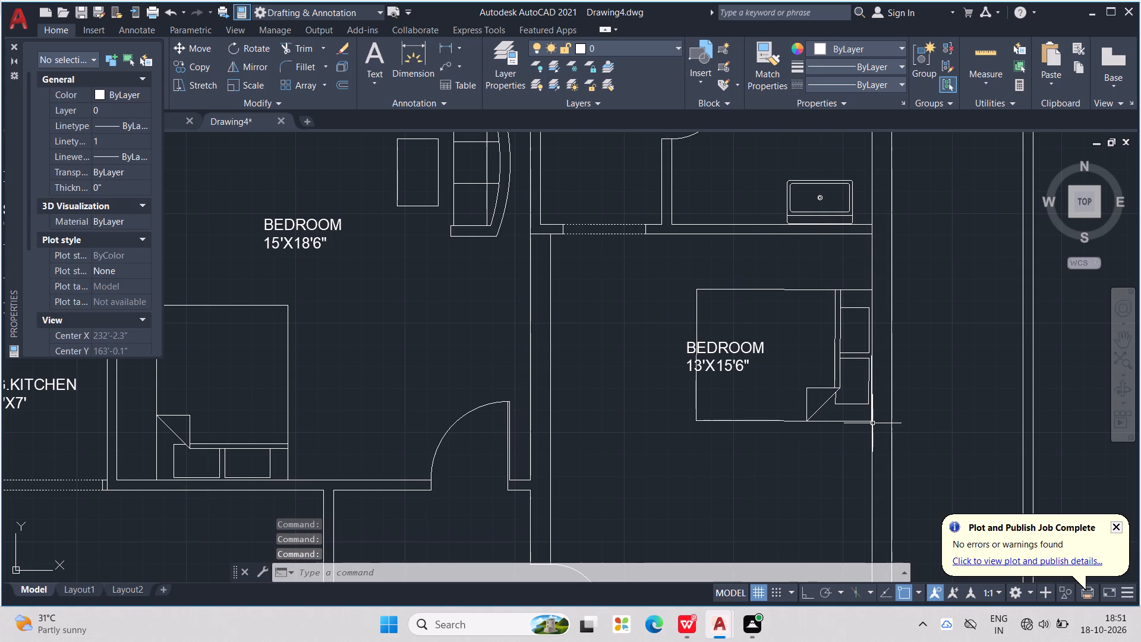
Move the BEDROOM 13'X15'6" label down off the bed into the clear floor area below it.
{"action": "left_click", "coordinate": [726, 361]}
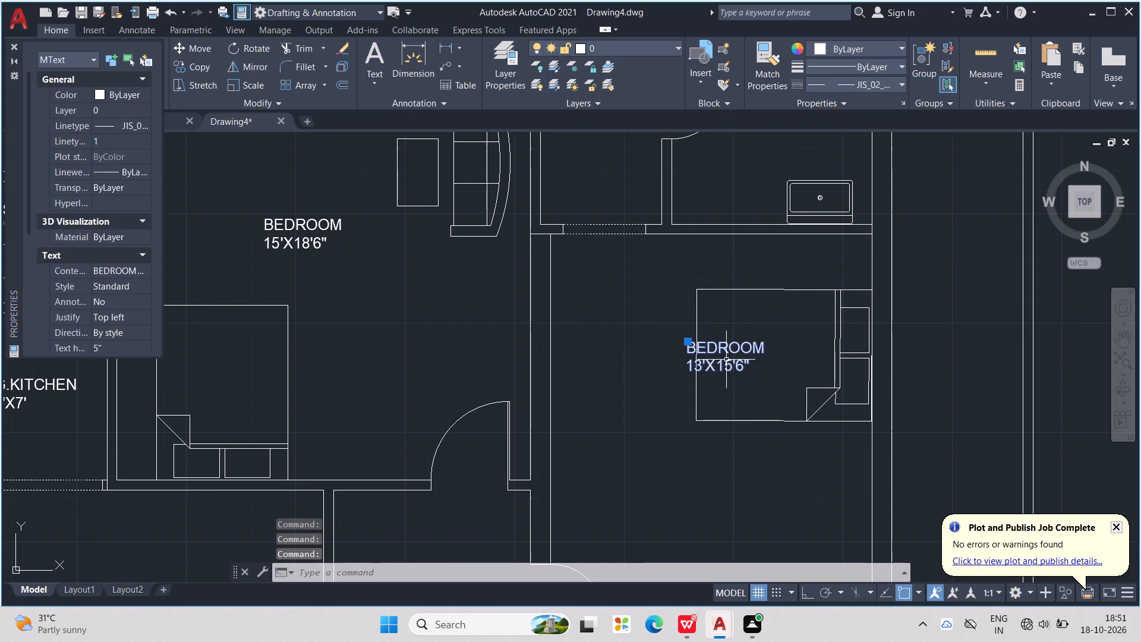
{"action": "left_click_drag", "start_coordinate": [716, 356], "coordinate": [765, 358]}
{"action": "left_click_drag", "start_coordinate": [722, 351], "coordinate": [731, 349]}
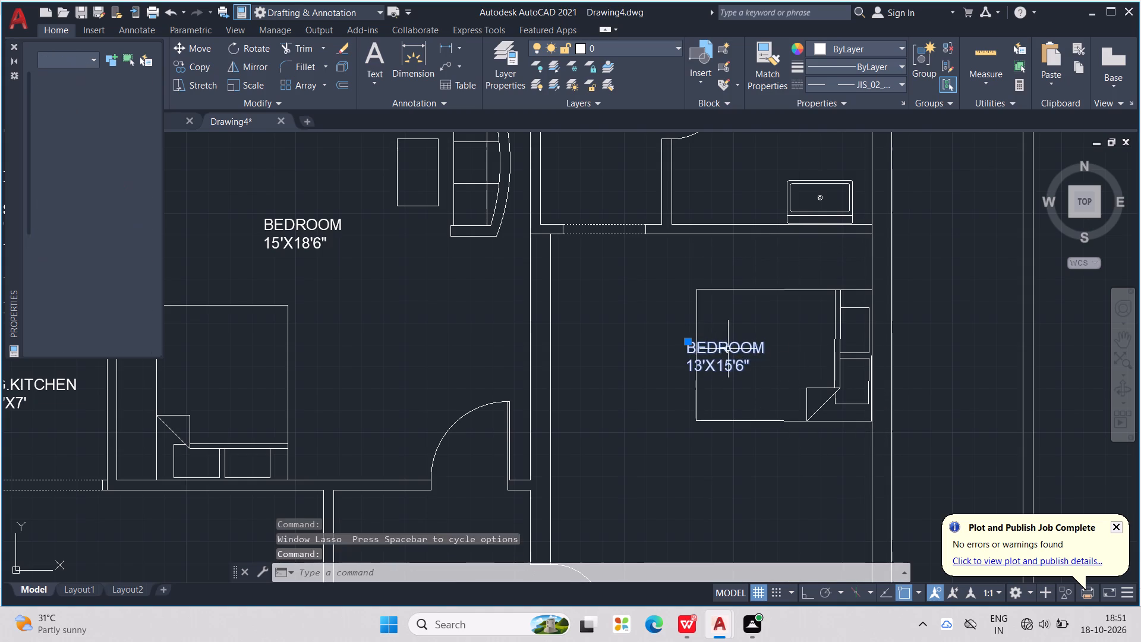
{"action": "left_click_drag", "start_coordinate": [731, 349], "coordinate": [755, 344]}
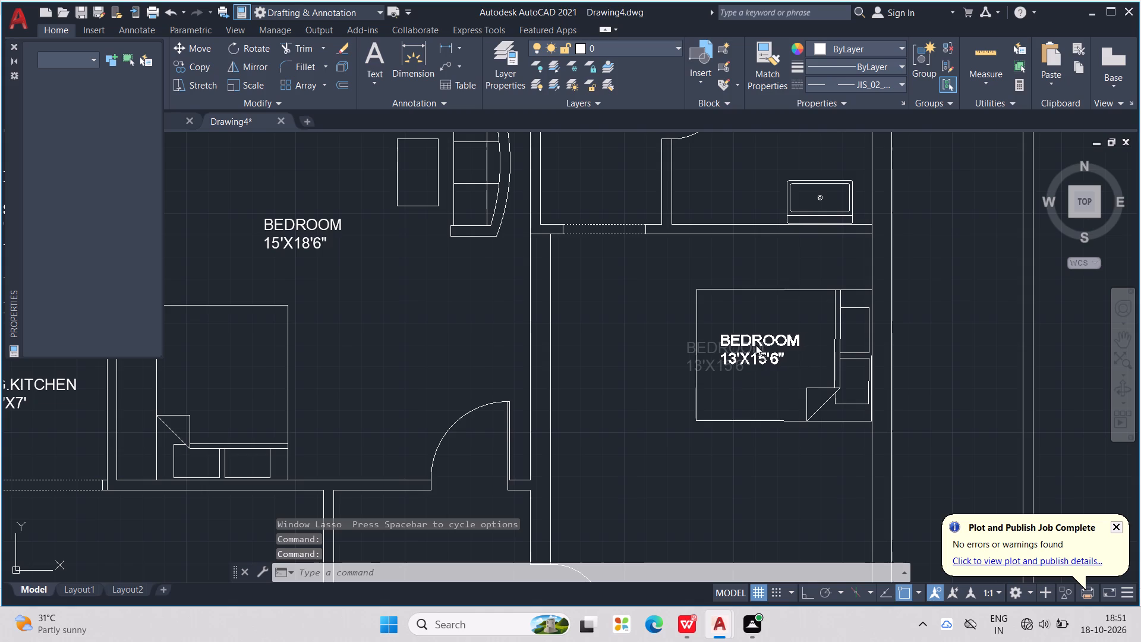
{"action": "left_click_drag", "start_coordinate": [755, 344], "coordinate": [730, 446]}
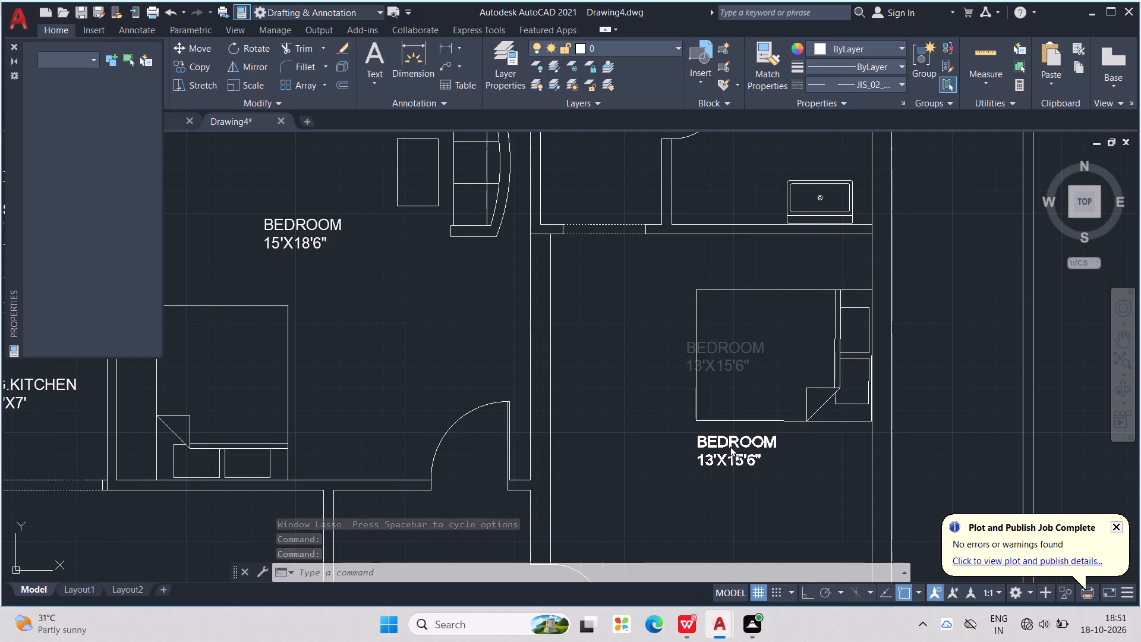
{"action": "left_click_drag", "start_coordinate": [730, 446], "coordinate": [726, 446]}
{"action": "scroll", "coordinate": [728, 424], "scroll_direction": "down", "scroll_amount": 2}
{"action": "middle_click_drag", "start_coordinate": [743, 427], "coordinate": [706, 338]}
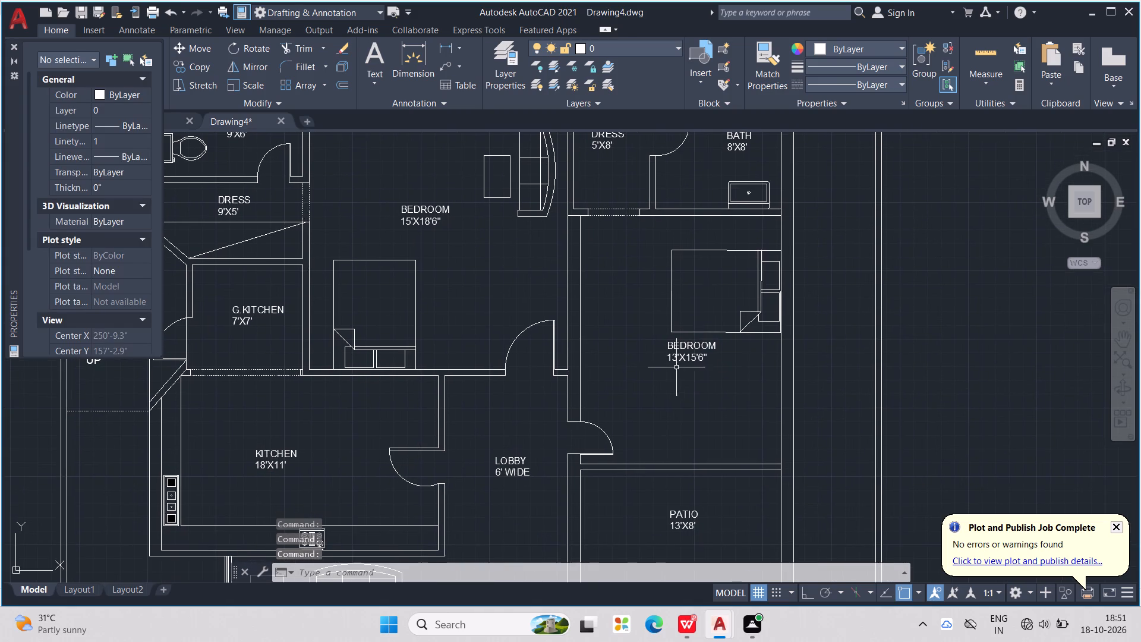
{"action": "left_click", "coordinate": [682, 358]}
{"action": "left_click_drag", "start_coordinate": [688, 358], "coordinate": [692, 398]}
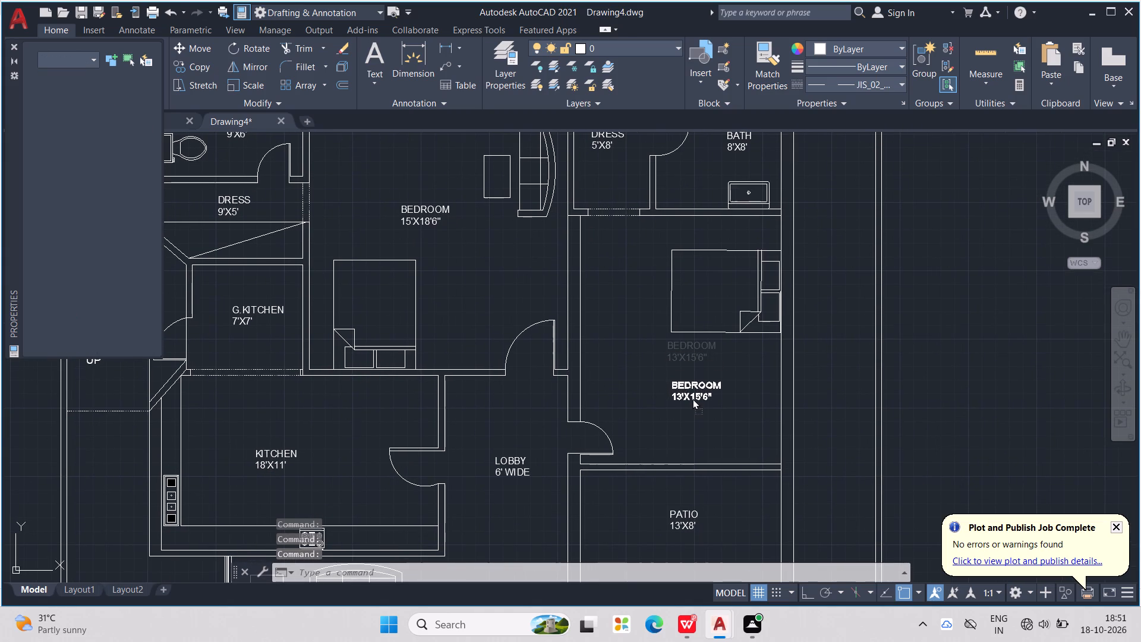
{"action": "left_click_drag", "start_coordinate": [692, 398], "coordinate": [687, 391]}
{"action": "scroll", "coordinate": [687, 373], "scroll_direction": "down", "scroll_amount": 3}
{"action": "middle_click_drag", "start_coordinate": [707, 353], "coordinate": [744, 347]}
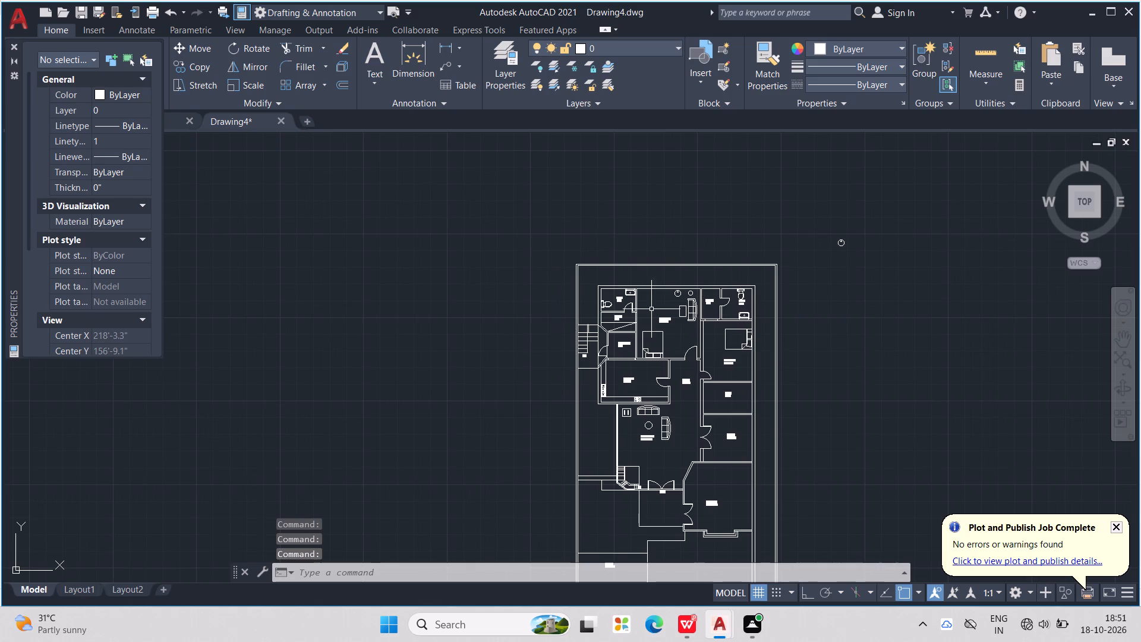
Copy the circle-with-triangle symbol from the 15'X18'6" bedroom and paste two side by side below the BEDROOM 13'X15'6" label.
{"action": "scroll", "coordinate": [651, 302], "scroll_direction": "up", "scroll_amount": 2}
{"action": "left_click", "coordinate": [722, 286]}
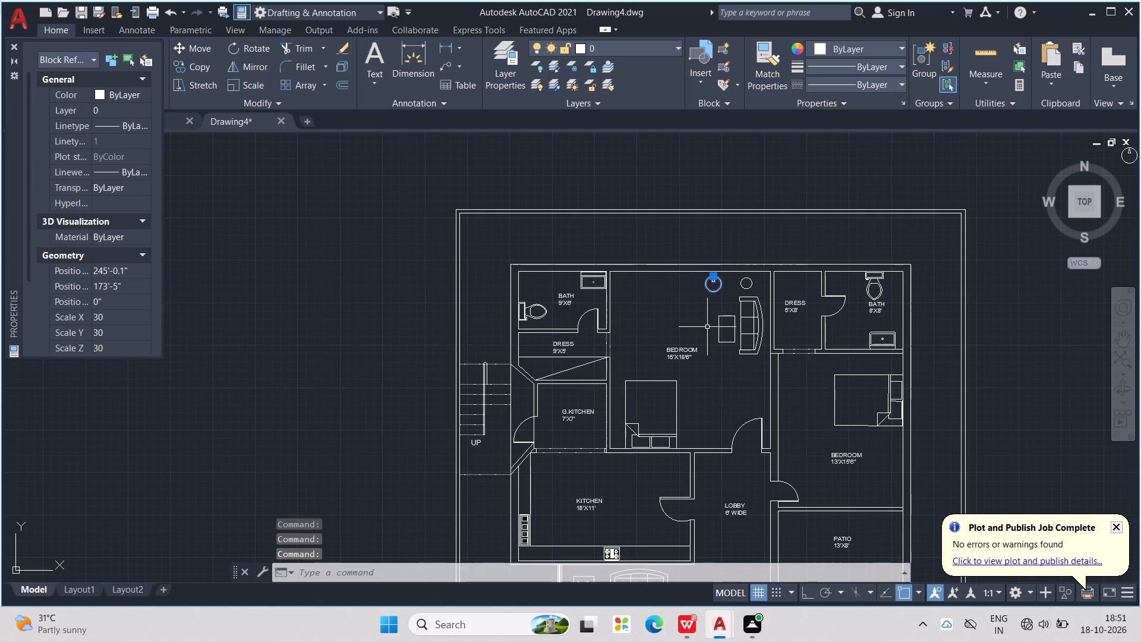
{"action": "key", "text": "ctrl+c"}
{"action": "key", "text": "ctrl+v"}
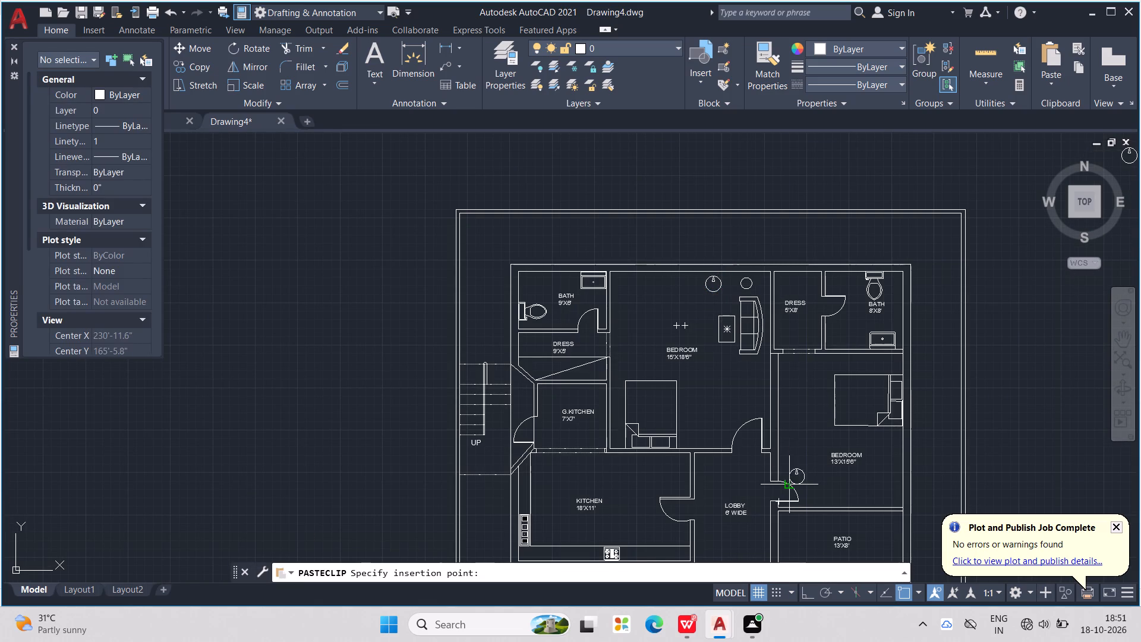
{"action": "middle_click_drag", "start_coordinate": [797, 473], "coordinate": [731, 364]}
{"action": "scroll", "coordinate": [796, 397], "scroll_direction": "up", "scroll_amount": 1}
{"action": "left_click", "coordinate": [801, 381]}
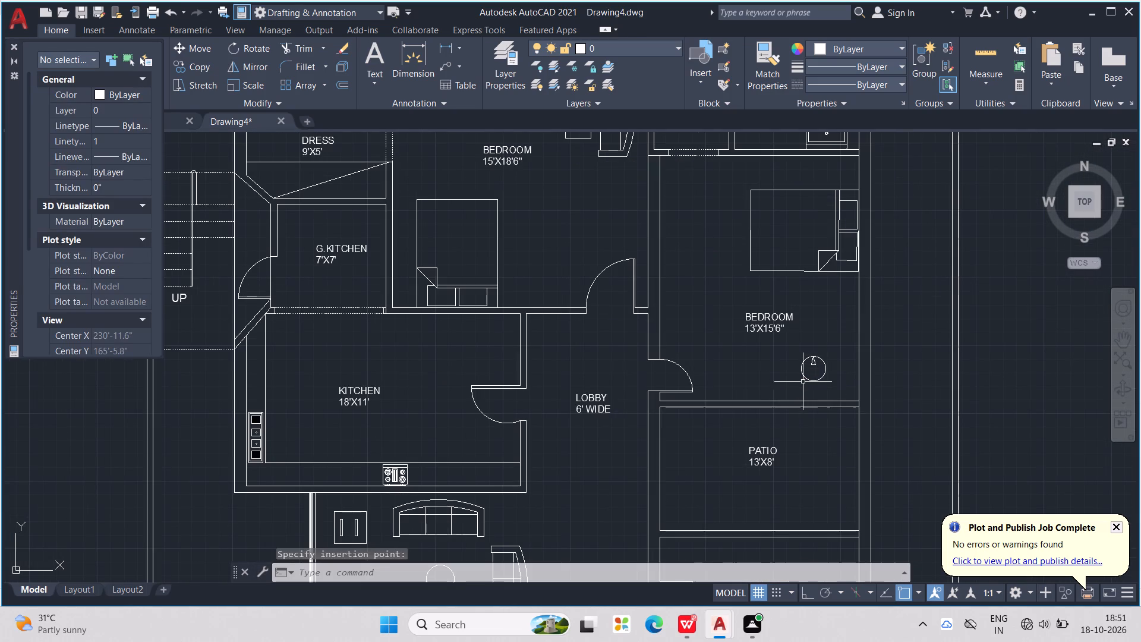
{"action": "left_click", "coordinate": [807, 378]}
{"action": "key", "text": "ctrl+c"}
{"action": "key", "text": "ctrl+v"}
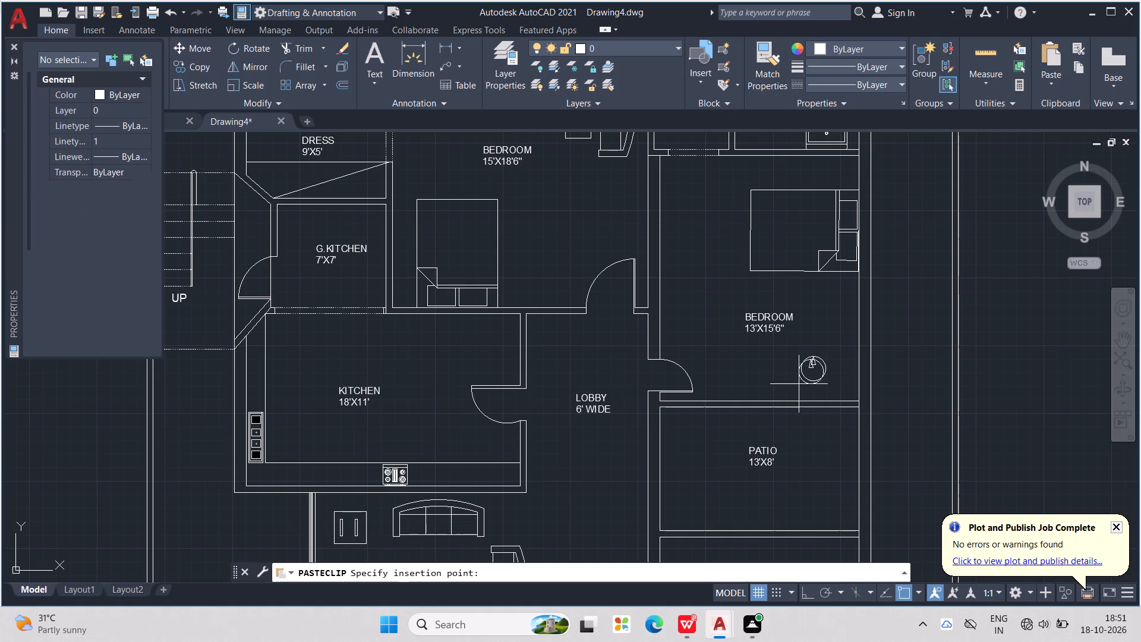
{"action": "left_click", "coordinate": [758, 382]}
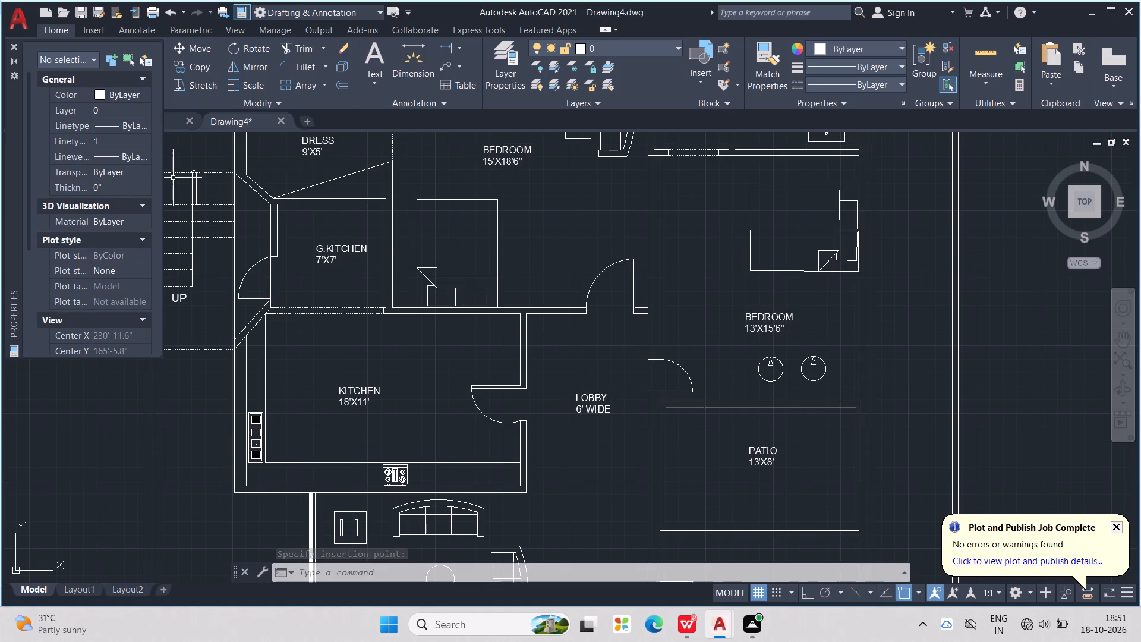
Draw a narrow vertical rectangle just off the left wall of the 13'X15'6" bedroom, opposite the bed.
{"action": "left_click", "coordinate": [15, 46]}
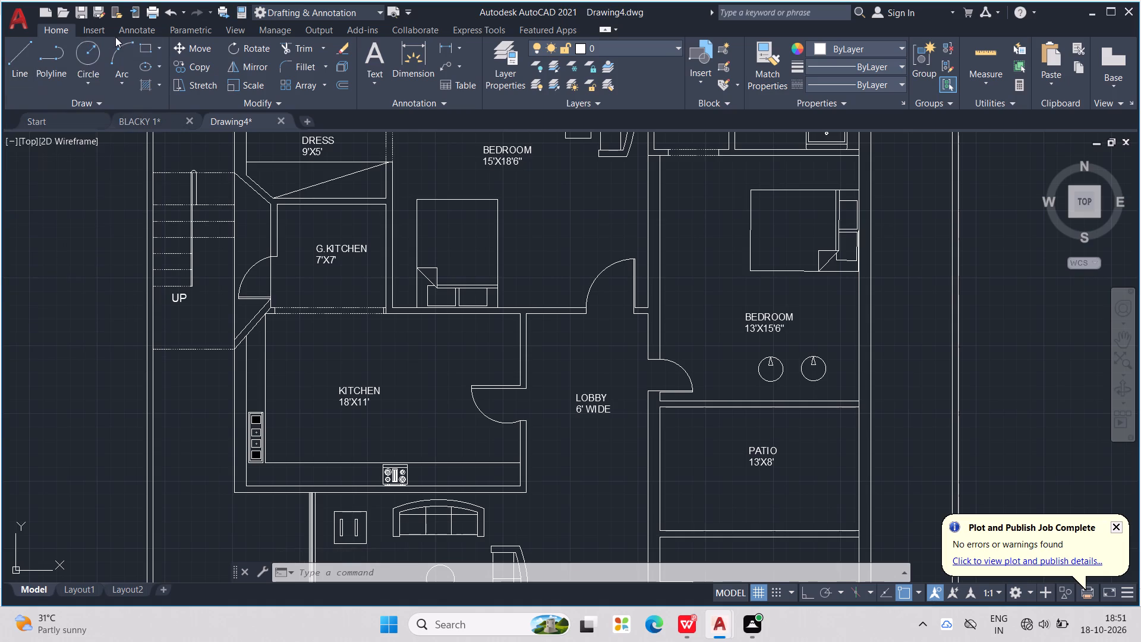
{"action": "left_click", "coordinate": [140, 48]}
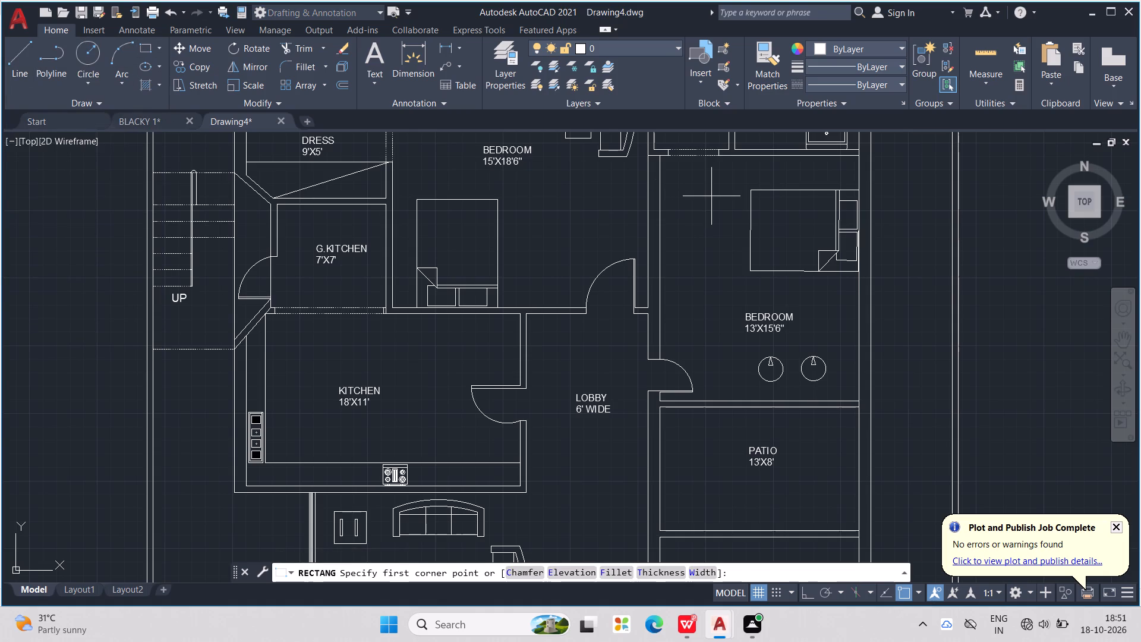
{"action": "scroll", "coordinate": [713, 190], "scroll_direction": "up", "scroll_amount": 1}
{"action": "left_click", "coordinate": [641, 218]}
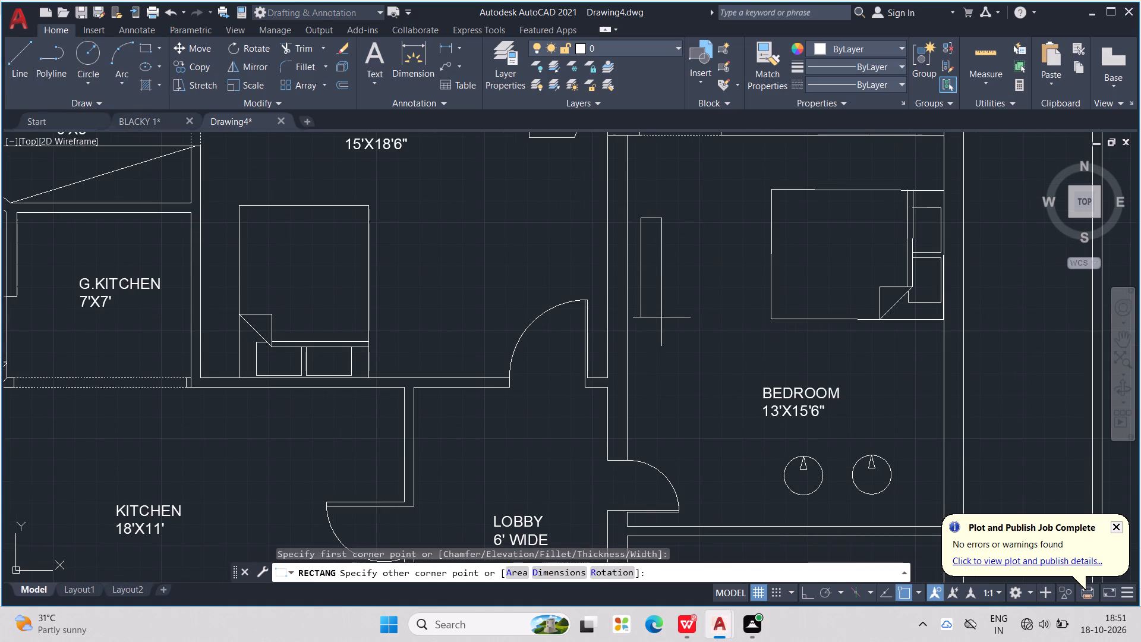
{"action": "left_click", "coordinate": [662, 319]}
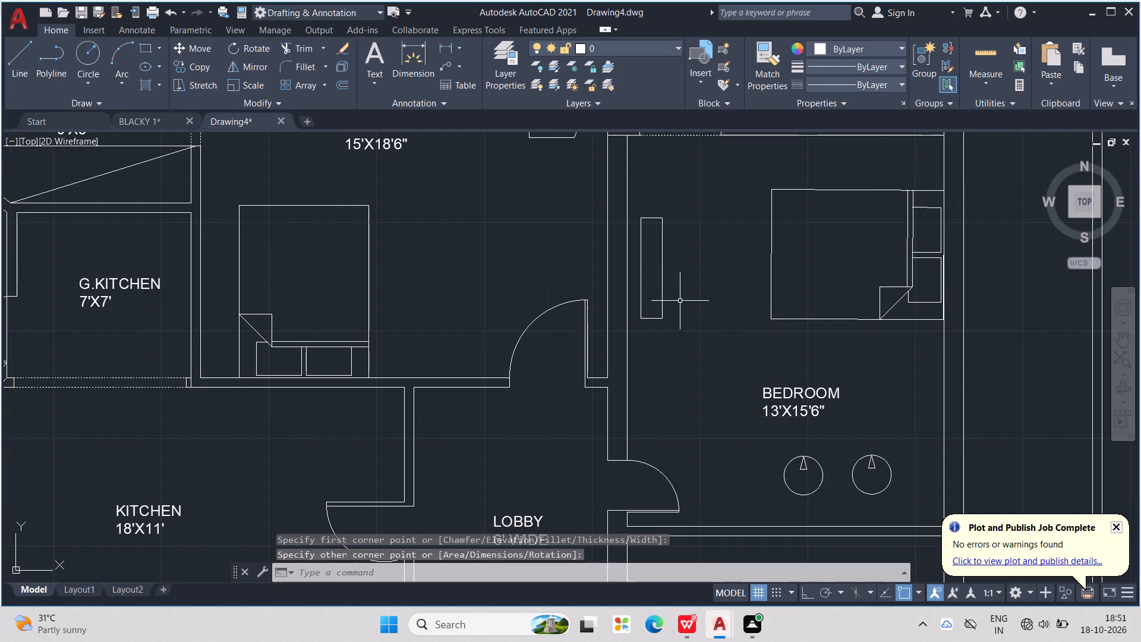
Insert the Dining Set - 36 x 72 in. block from Home - Space Planner.dwg in DesignCenter at scale 1 and place it in the dining room.
{"action": "scroll", "coordinate": [671, 291], "scroll_direction": "down", "scroll_amount": 1}
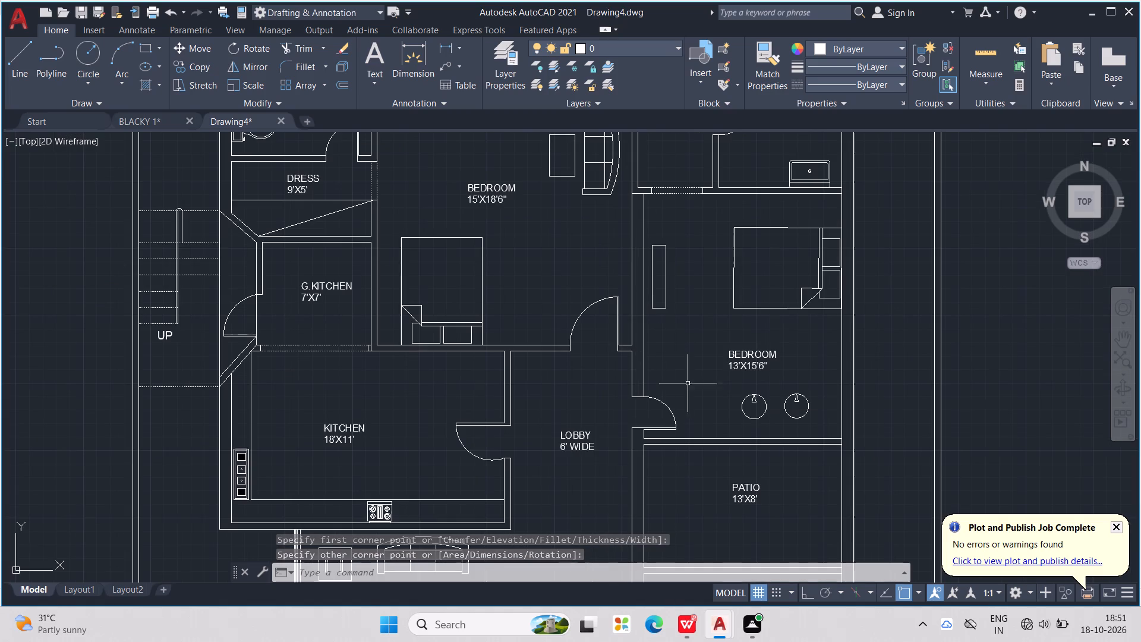
{"action": "middle_click_drag", "start_coordinate": [701, 386], "coordinate": [643, 303]}
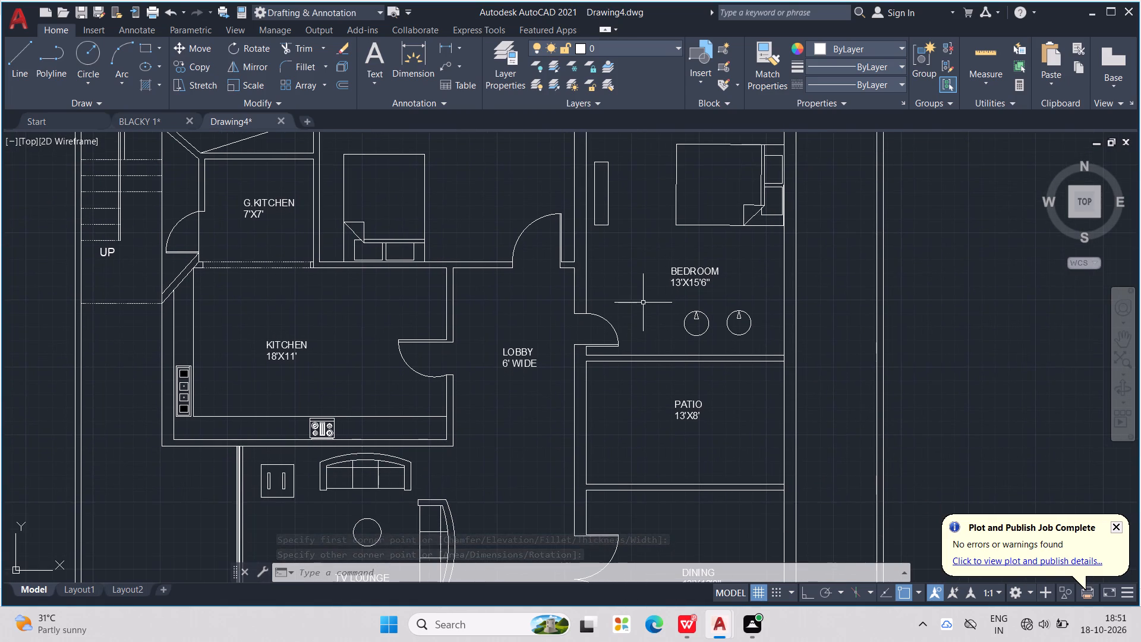
{"action": "key", "text": "ctrl+2"}
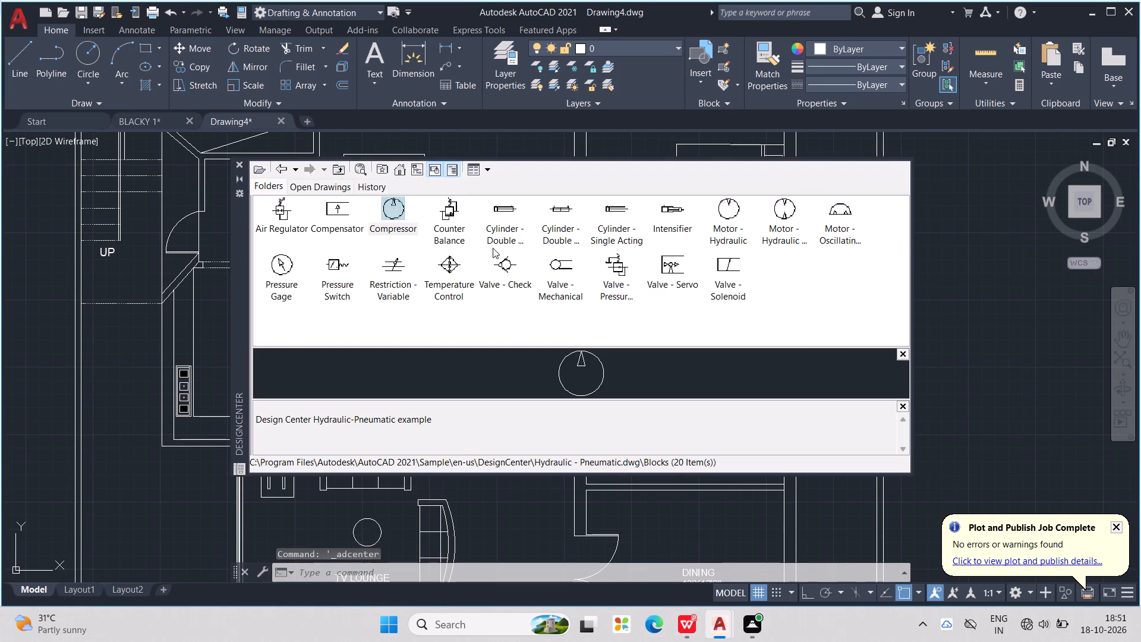
{"action": "left_click", "coordinate": [282, 173]}
{"action": "left_click", "coordinate": [281, 172]}
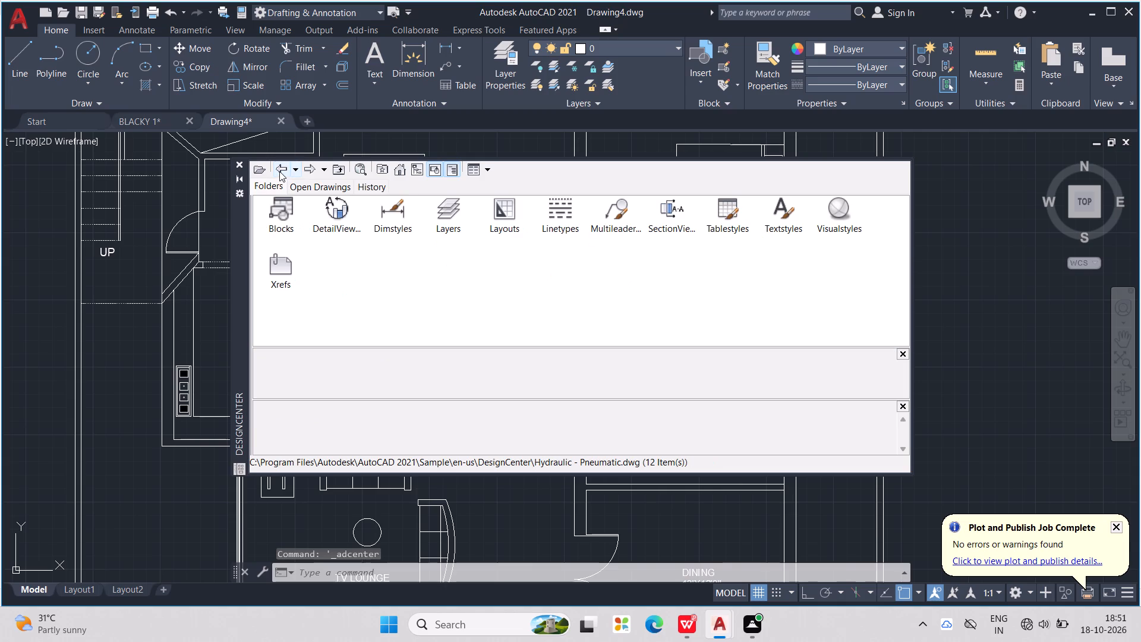
{"action": "left_click", "coordinate": [279, 170]}
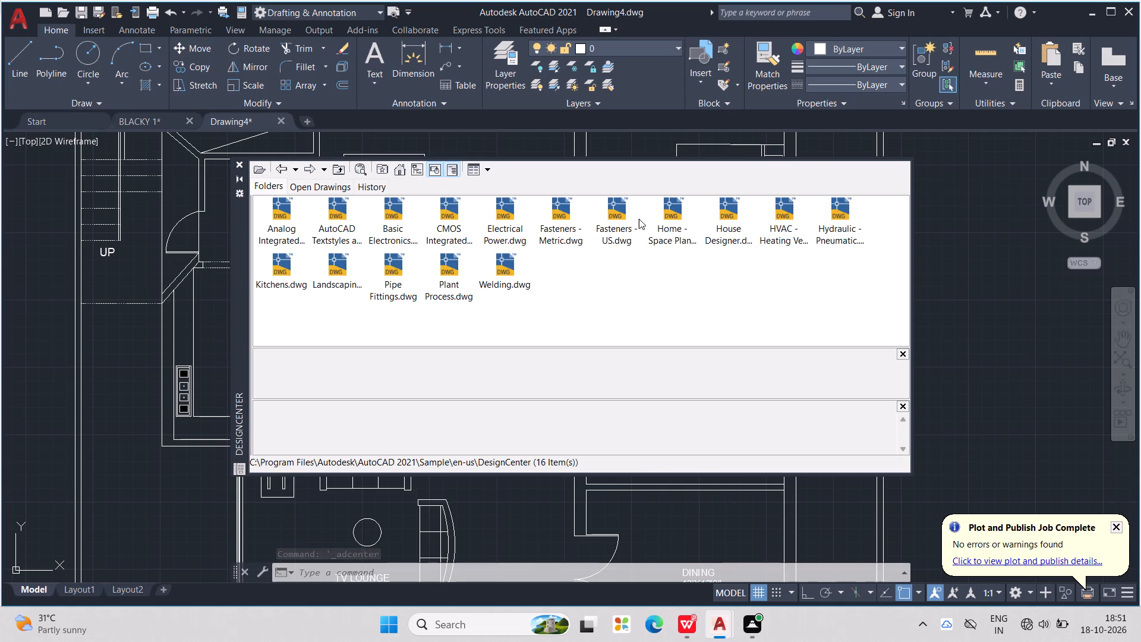
{"action": "triple_click", "coordinate": [681, 218]}
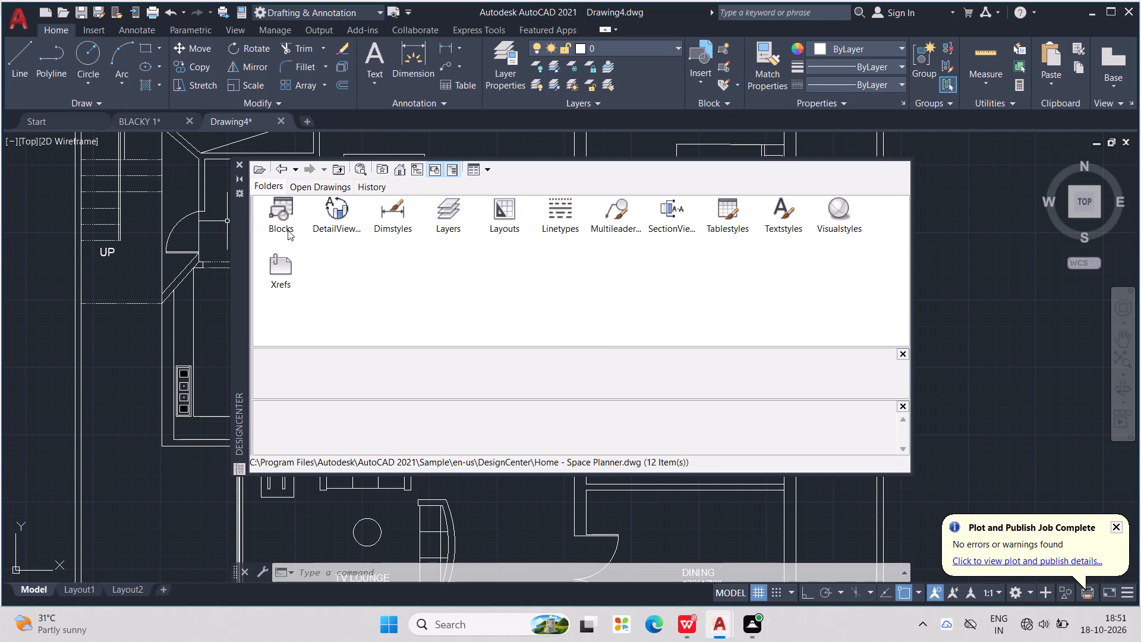
{"action": "double_click", "coordinate": [282, 220]}
{"action": "double_click", "coordinate": [622, 212]}
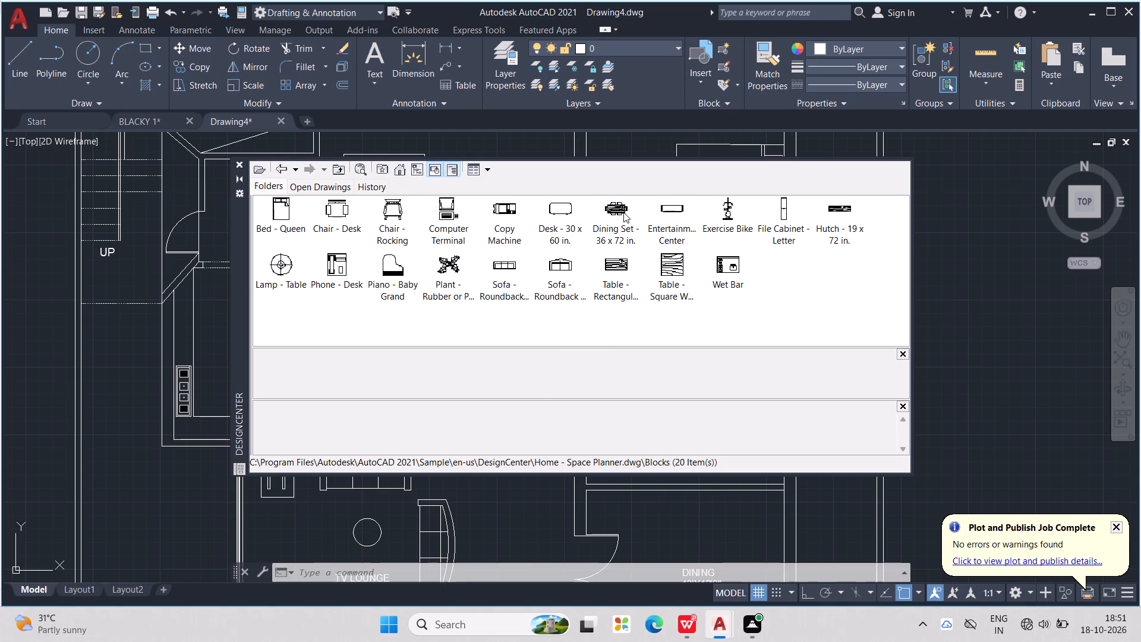
{"action": "double_click", "coordinate": [623, 212]}
{"action": "double_click", "coordinate": [619, 209]}
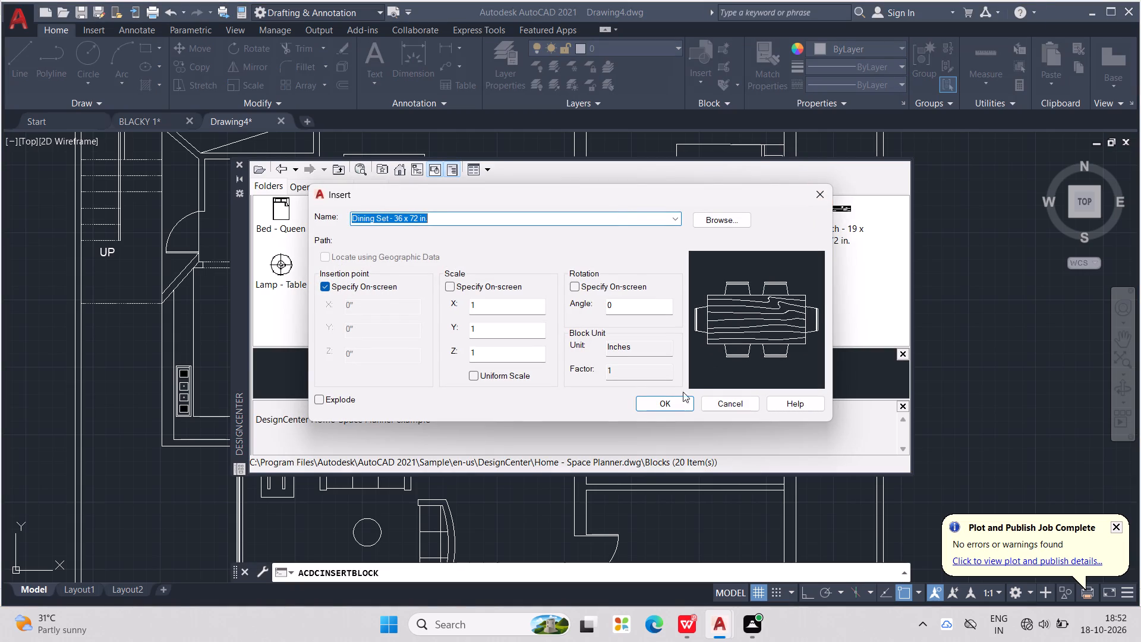
{"action": "left_click", "coordinate": [676, 402]}
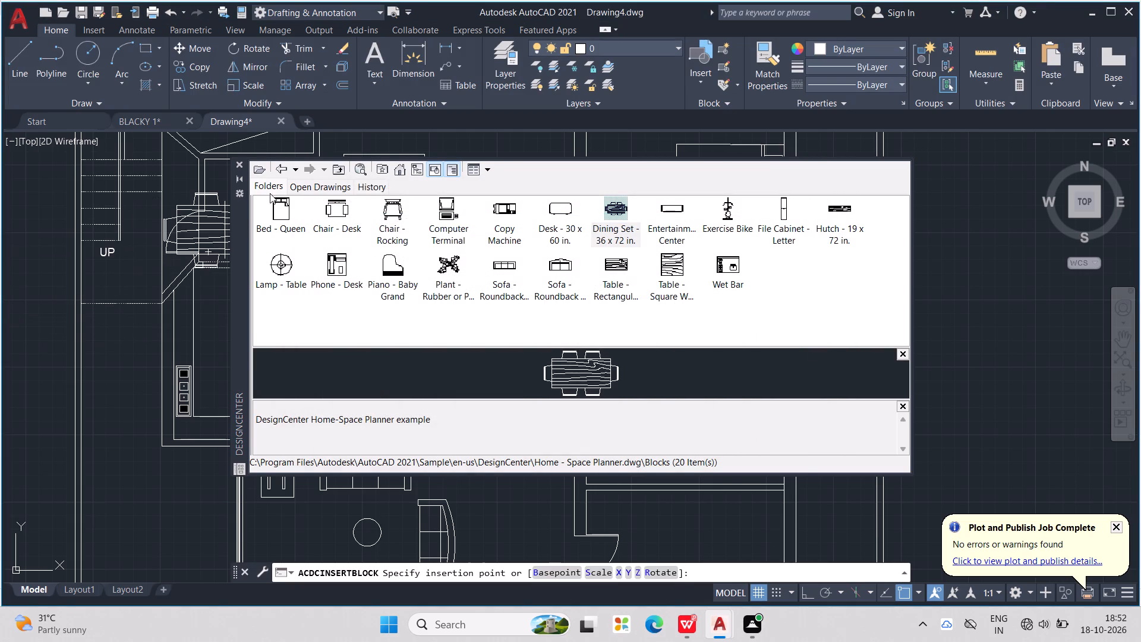
{"action": "left_click", "coordinate": [241, 162]}
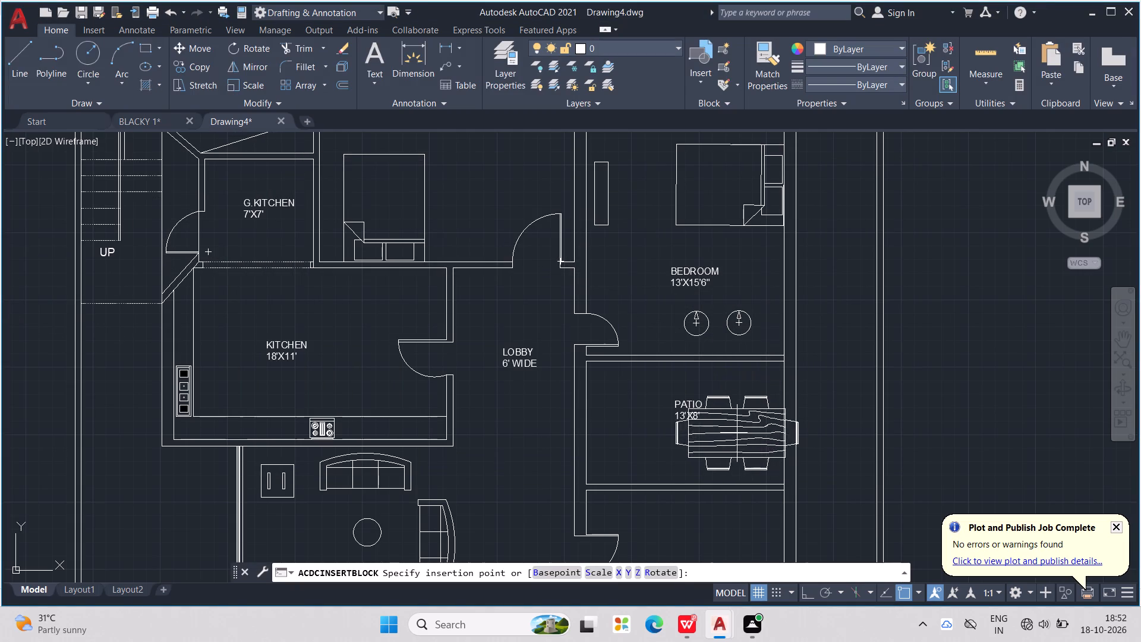
{"action": "middle_click_drag", "start_coordinate": [736, 433], "coordinate": [710, 325]}
{"action": "scroll", "coordinate": [711, 481], "scroll_direction": "down", "scroll_amount": 1}
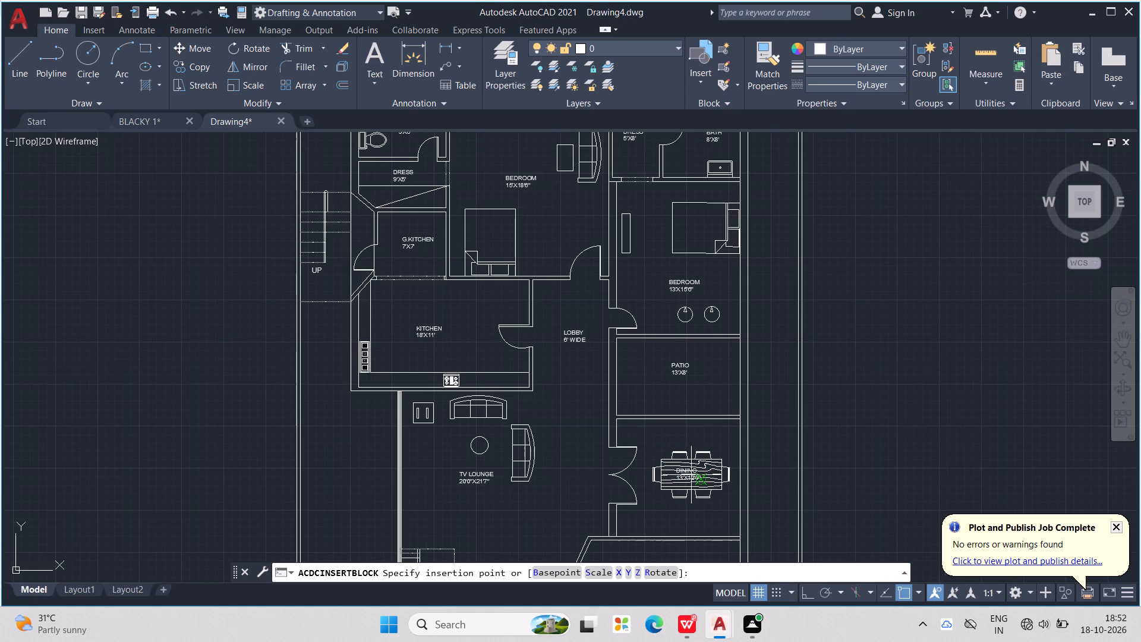
{"action": "left_click", "coordinate": [689, 476]}
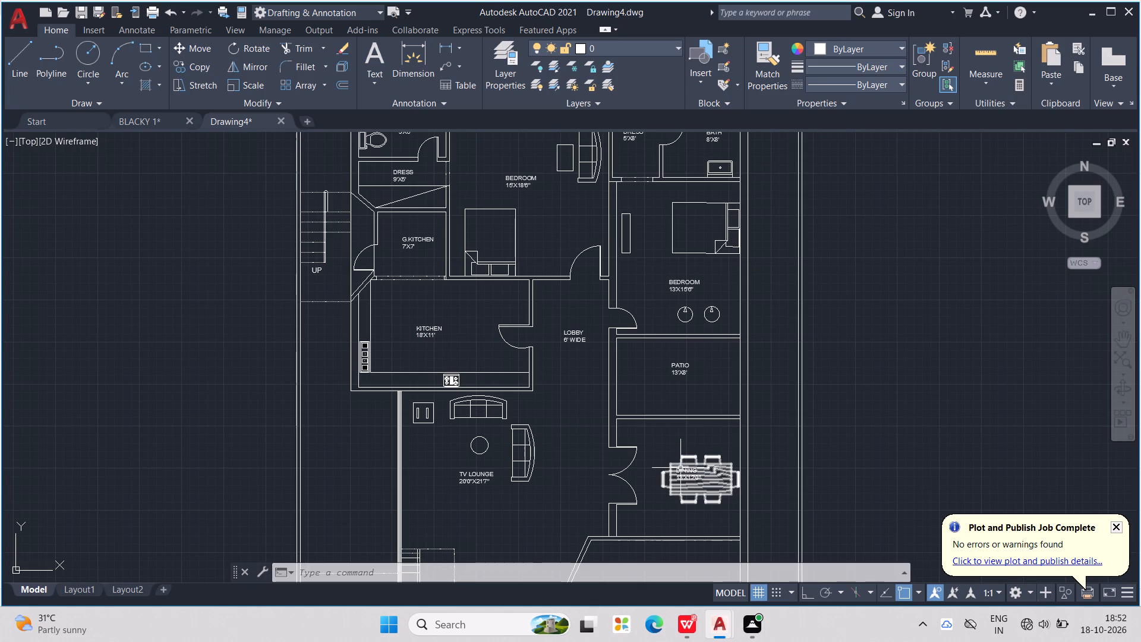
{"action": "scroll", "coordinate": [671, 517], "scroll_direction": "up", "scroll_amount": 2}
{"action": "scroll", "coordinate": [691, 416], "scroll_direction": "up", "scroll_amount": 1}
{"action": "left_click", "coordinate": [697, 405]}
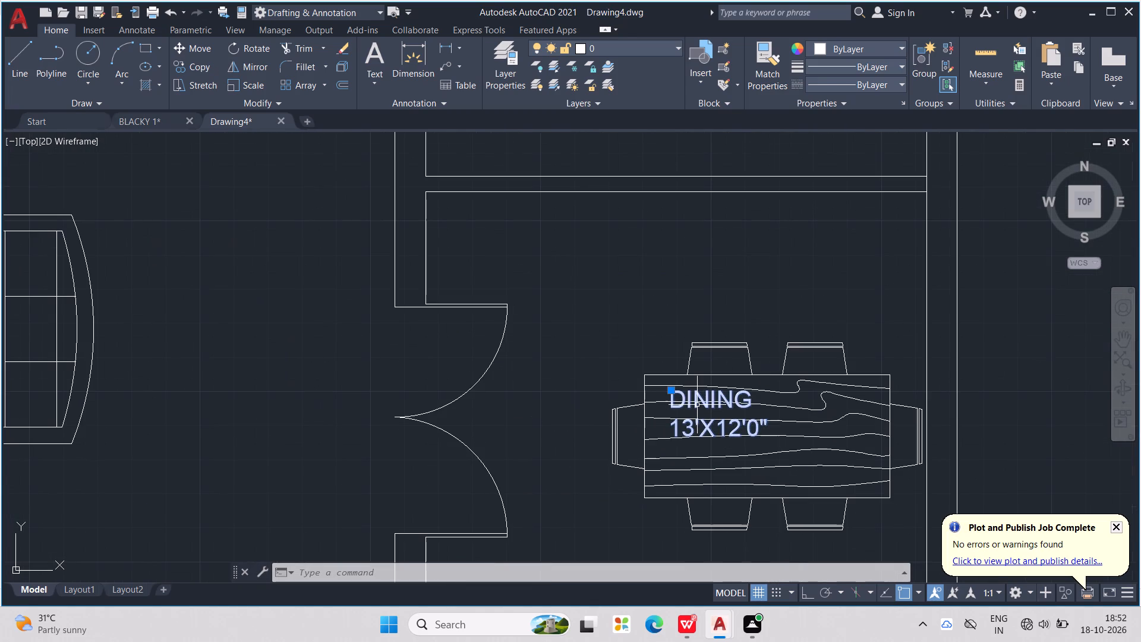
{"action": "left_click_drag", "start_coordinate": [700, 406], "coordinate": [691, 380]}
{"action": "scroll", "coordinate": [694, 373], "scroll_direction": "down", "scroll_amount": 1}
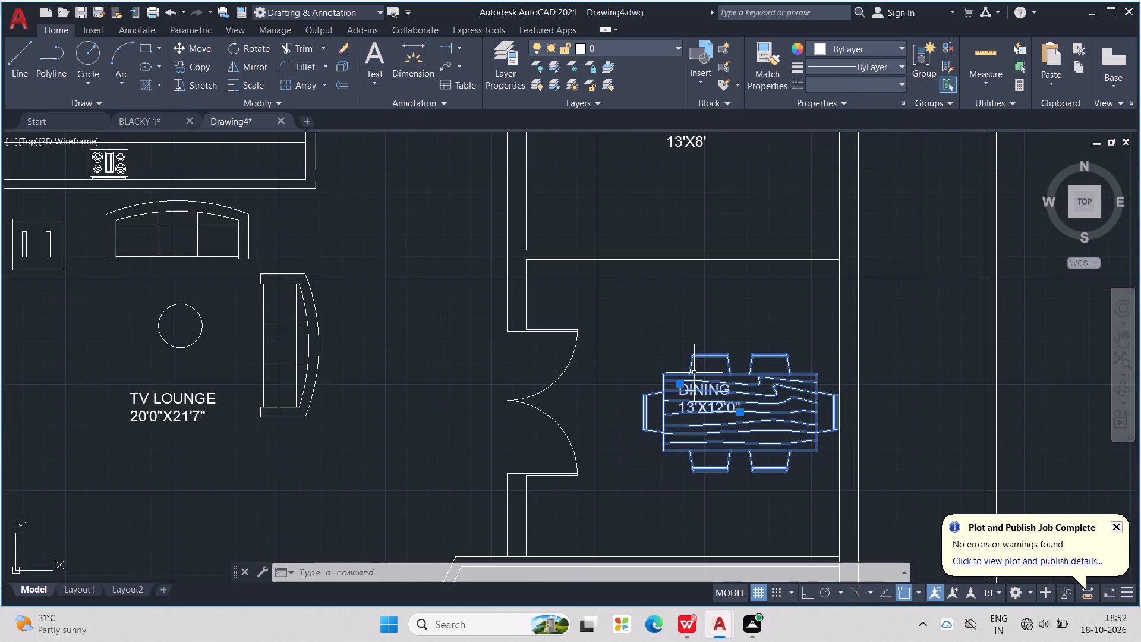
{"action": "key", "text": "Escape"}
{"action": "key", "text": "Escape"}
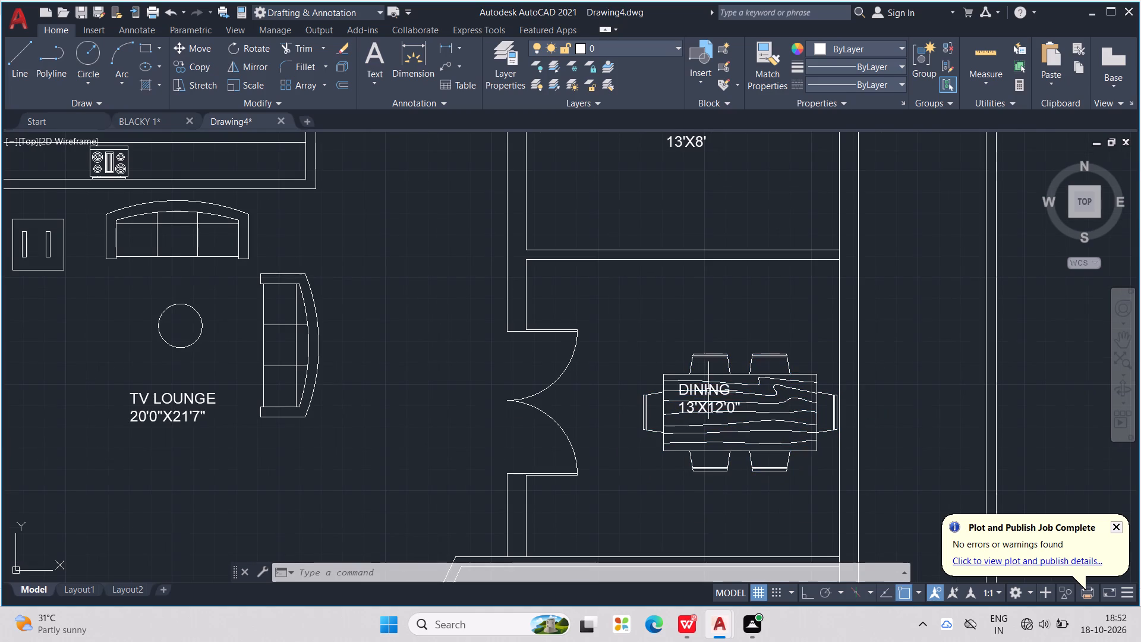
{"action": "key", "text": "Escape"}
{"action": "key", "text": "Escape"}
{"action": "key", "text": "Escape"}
Move the DINING 13'X12'0" label down off the table into the clear floor below the dining set.
{"action": "left_click_drag", "start_coordinate": [721, 409], "coordinate": [735, 453]}
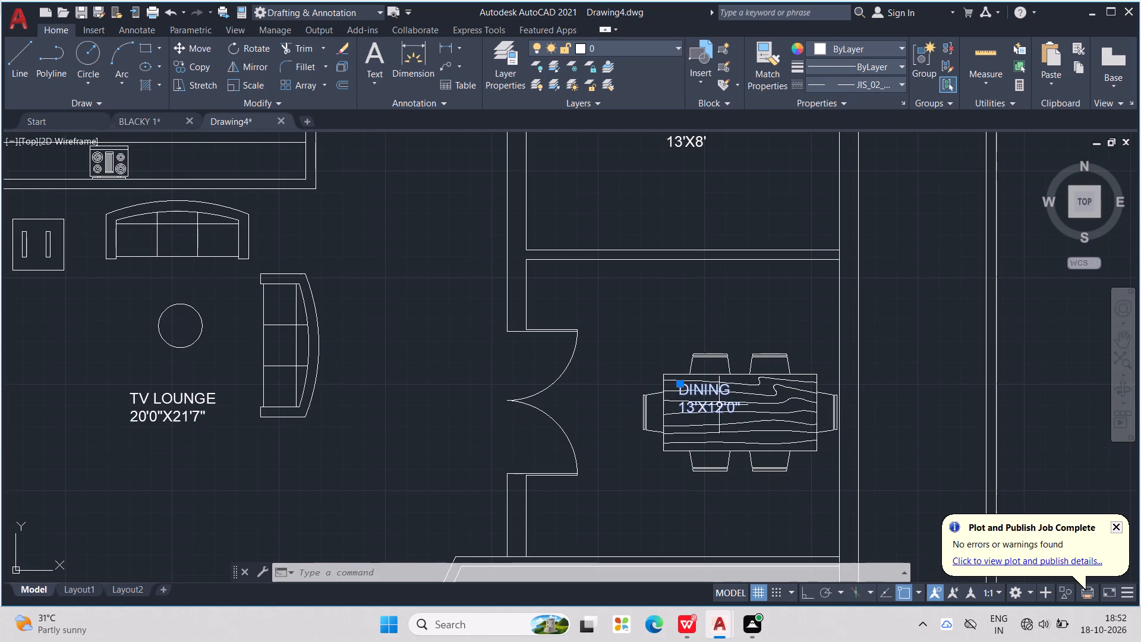
{"action": "left_click_drag", "start_coordinate": [719, 405], "coordinate": [764, 519]}
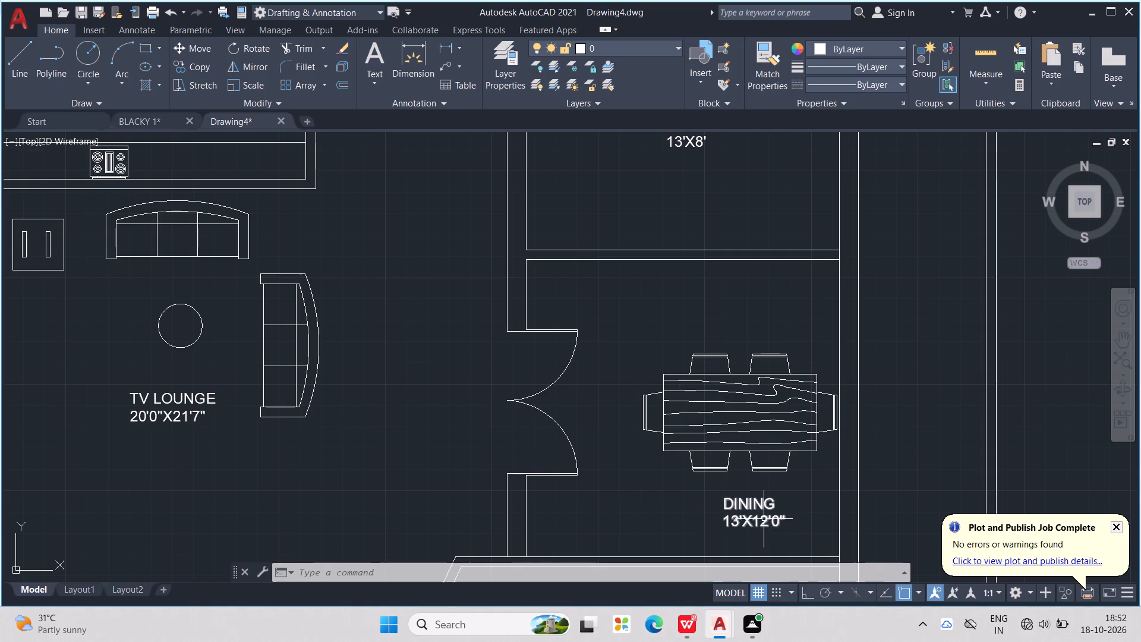
Shift the dining set slightly left so its right-hand chair stands clear of the dining room's right wall.
{"action": "left_click", "coordinate": [765, 455]}
{"action": "left_click", "coordinate": [766, 448]}
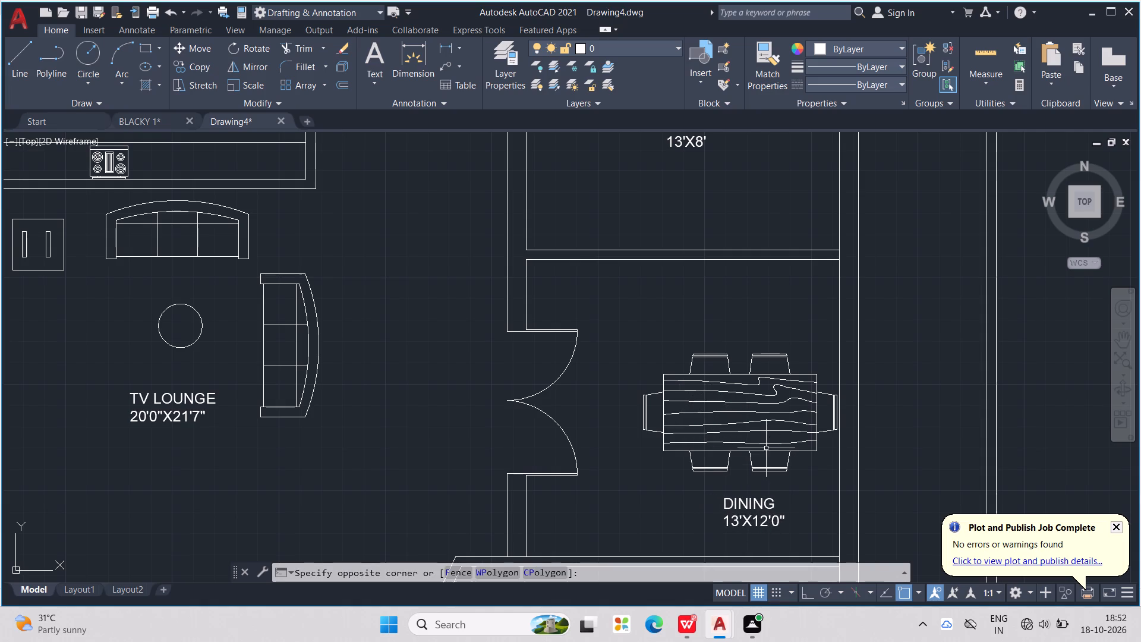
{"action": "left_click", "coordinate": [776, 470]}
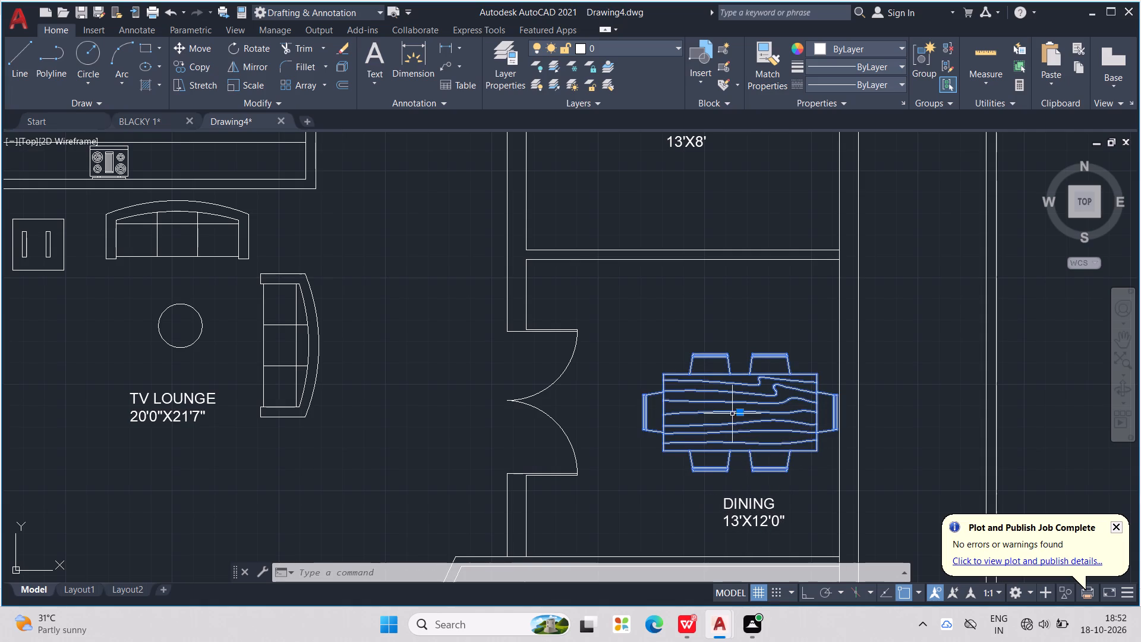
{"action": "left_click_drag", "start_coordinate": [737, 413], "coordinate": [720, 414]}
{"action": "left_click", "coordinate": [720, 414]}
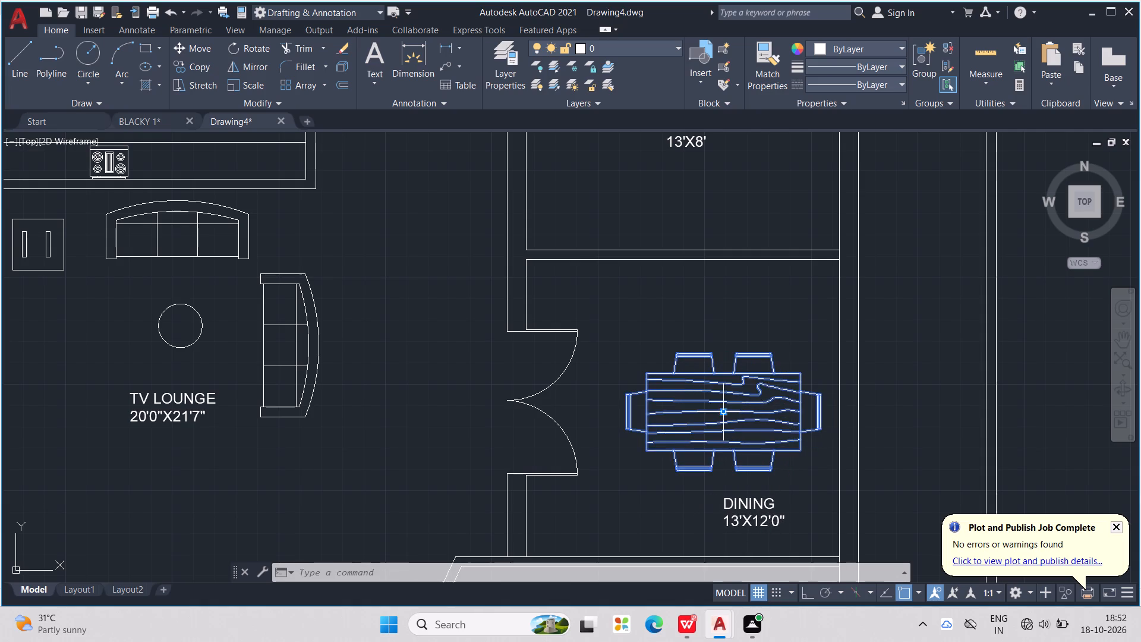
Copy the TV lounge's two sofas, round table and square table with its inner details, and paste them into the 18'0"X17'0" drawing room.
{"action": "scroll", "coordinate": [723, 412], "scroll_direction": "down", "scroll_amount": 1}
{"action": "scroll", "coordinate": [757, 451], "scroll_direction": "down", "scroll_amount": 1}
{"action": "middle_click_drag", "start_coordinate": [757, 451], "coordinate": [752, 388]}
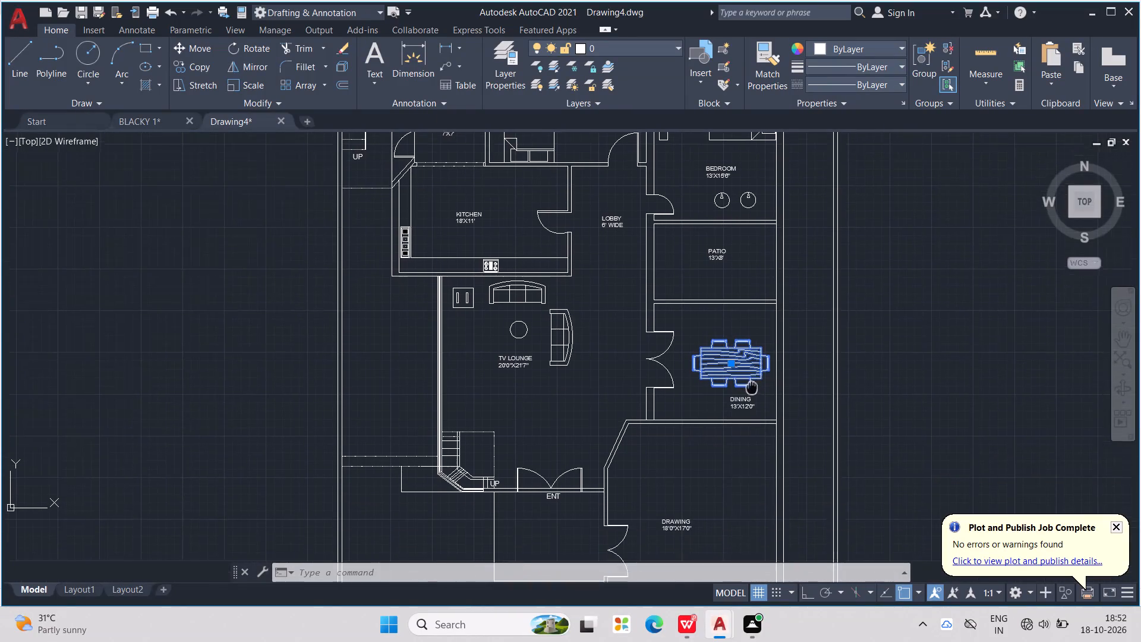
{"action": "middle_click_drag", "start_coordinate": [752, 388], "coordinate": [784, 380]}
{"action": "scroll", "coordinate": [806, 398], "scroll_direction": "down", "scroll_amount": 3}
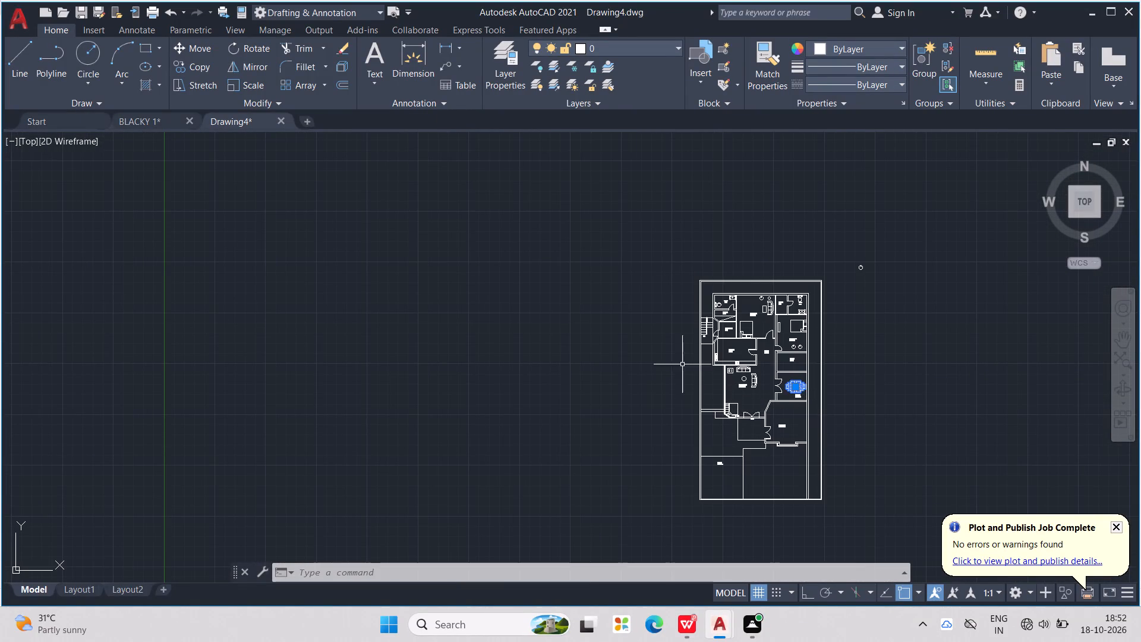
{"action": "scroll", "coordinate": [682, 364], "scroll_direction": "down", "scroll_amount": 1}
{"action": "scroll", "coordinate": [690, 363], "scroll_direction": "up", "scroll_amount": 4}
{"action": "middle_click_drag", "start_coordinate": [797, 358], "coordinate": [705, 339]}
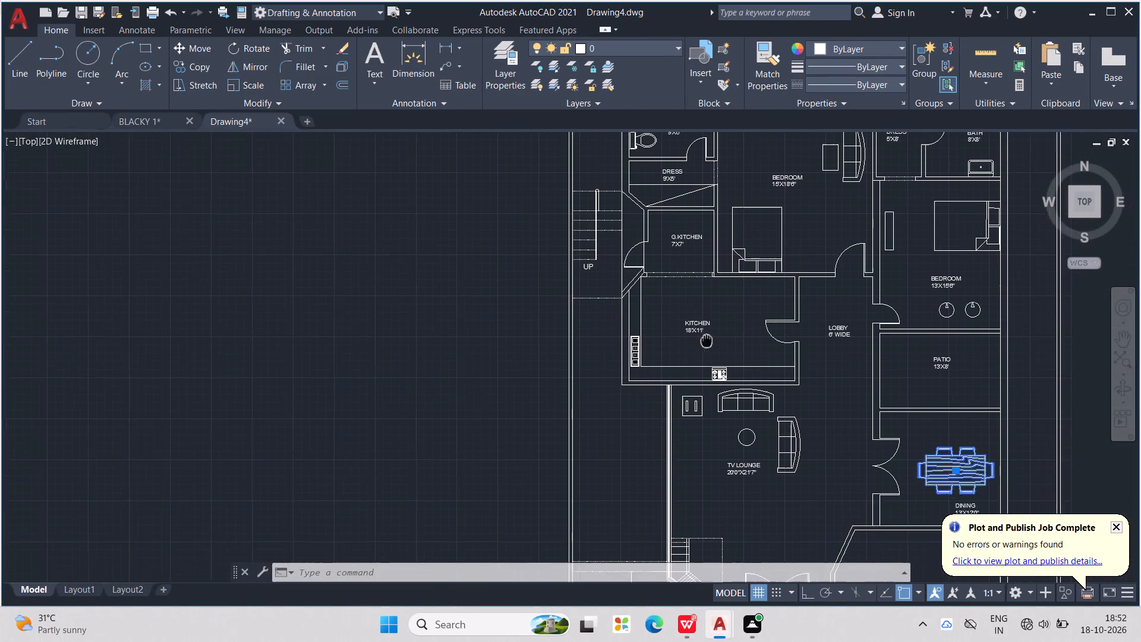
{"action": "middle_click_drag", "start_coordinate": [705, 339], "coordinate": [696, 338]}
{"action": "scroll", "coordinate": [666, 399], "scroll_direction": "up", "scroll_amount": 2}
{"action": "left_click_drag", "start_coordinate": [663, 383], "coordinate": [936, 358]}
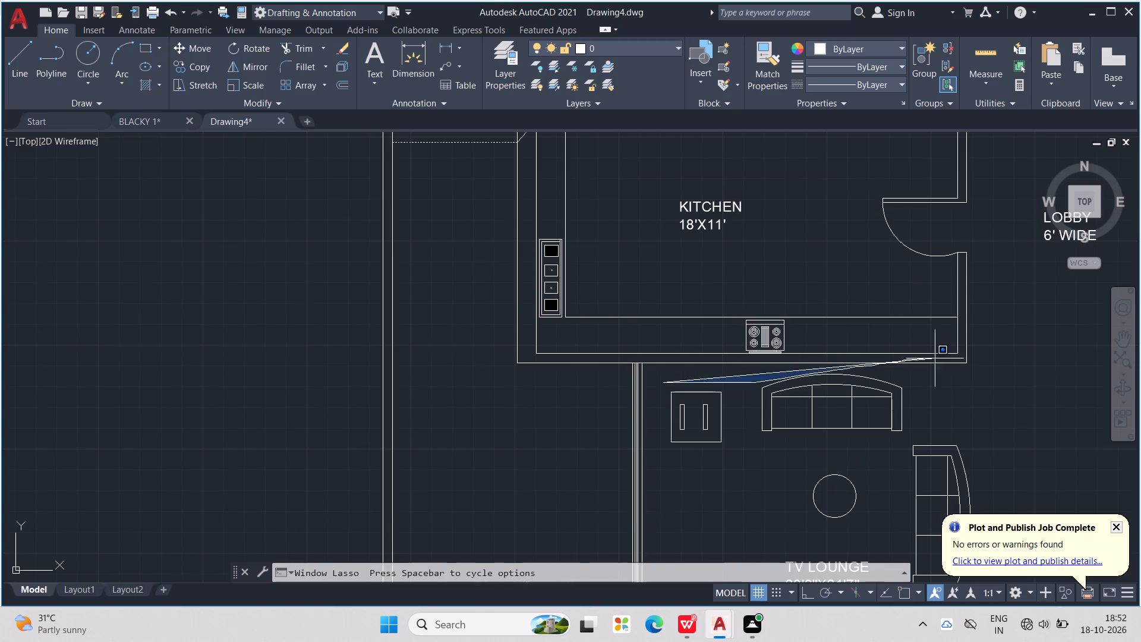
{"action": "left_click_drag", "start_coordinate": [936, 358], "coordinate": [903, 508]}
{"action": "scroll", "coordinate": [975, 470], "scroll_direction": "down", "scroll_amount": 1}
{"action": "middle_click_drag", "start_coordinate": [975, 470], "coordinate": [888, 418]}
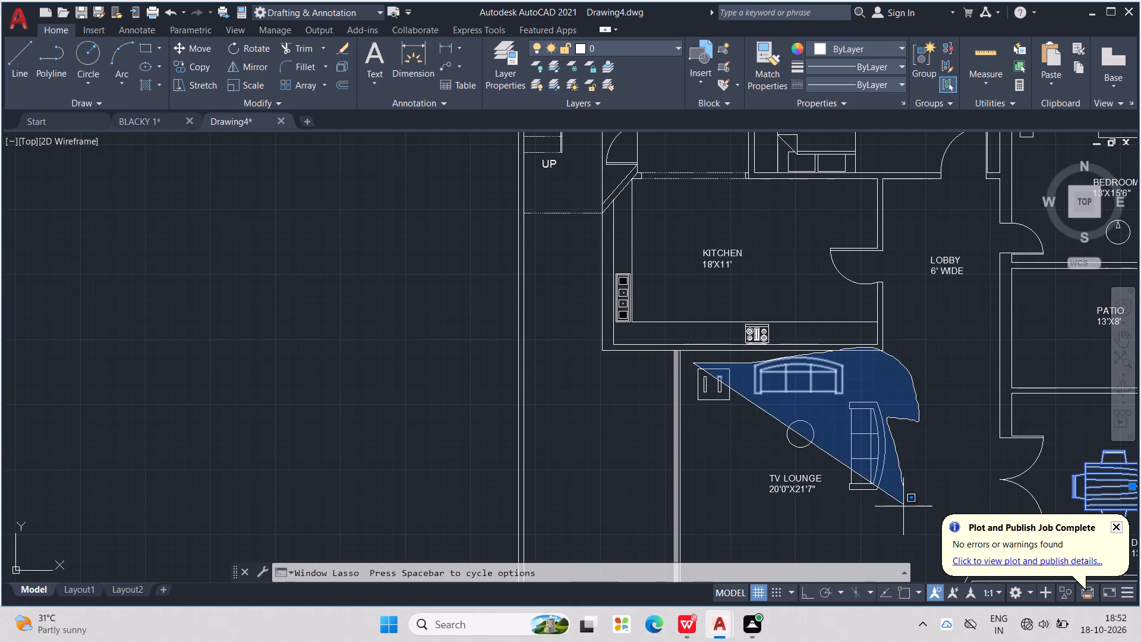
{"action": "left_click_drag", "start_coordinate": [903, 508], "coordinate": [886, 540]}
{"action": "left_click_drag", "start_coordinate": [699, 431], "coordinate": [739, 389]}
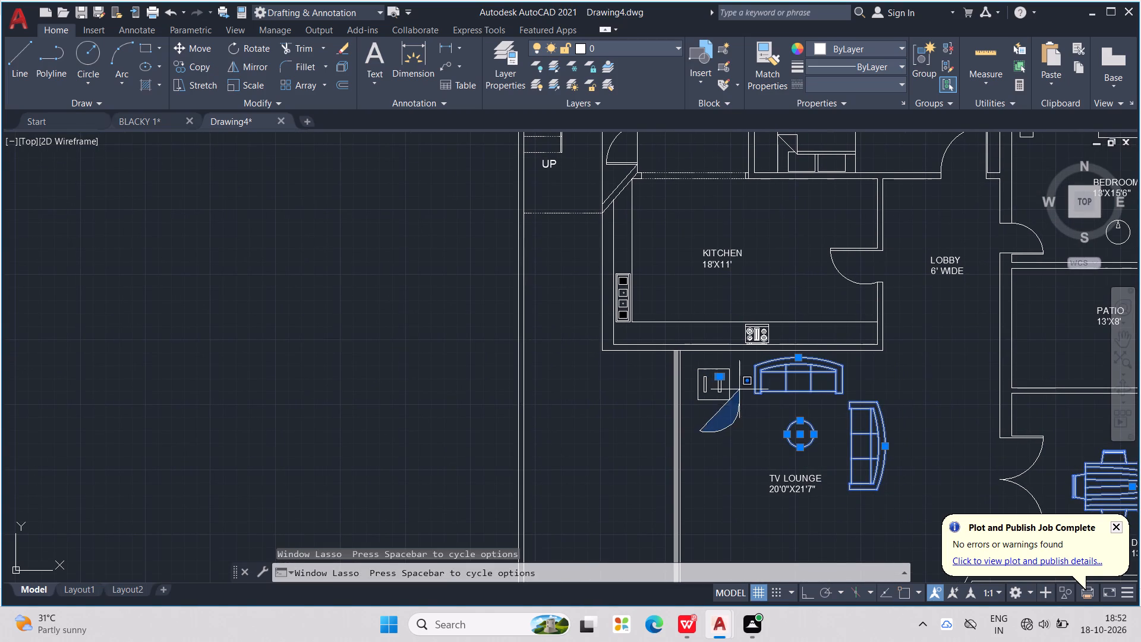
{"action": "left_click_drag", "start_coordinate": [739, 389], "coordinate": [691, 365]}
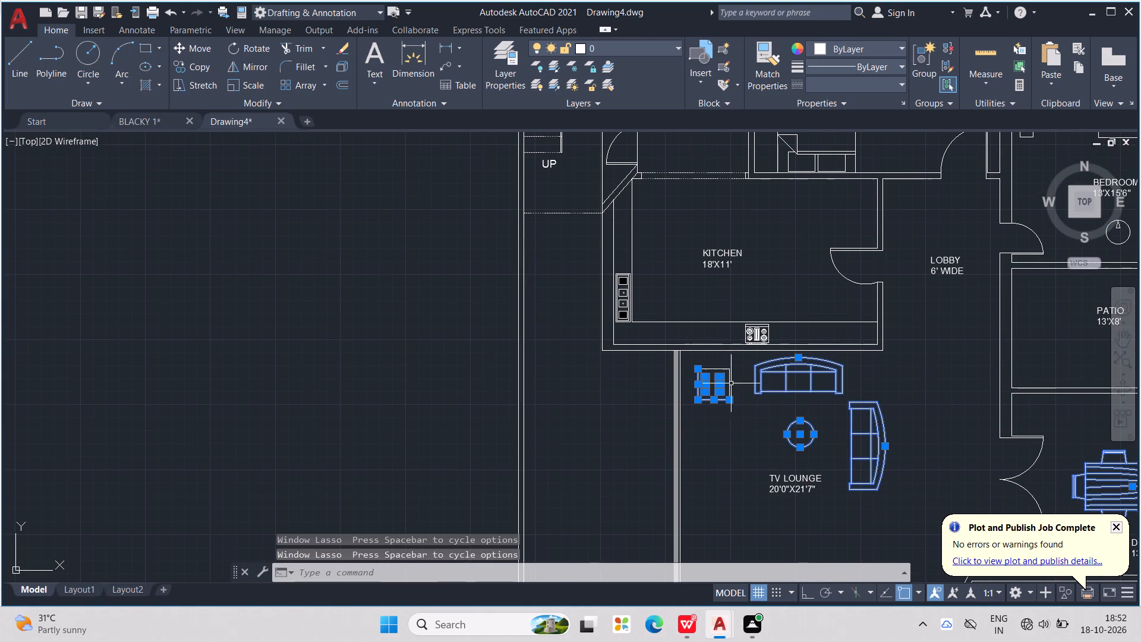
{"action": "scroll", "coordinate": [728, 367], "scroll_direction": "up", "scroll_amount": 2}
{"action": "left_click_drag", "start_coordinate": [676, 360], "coordinate": [686, 542]}
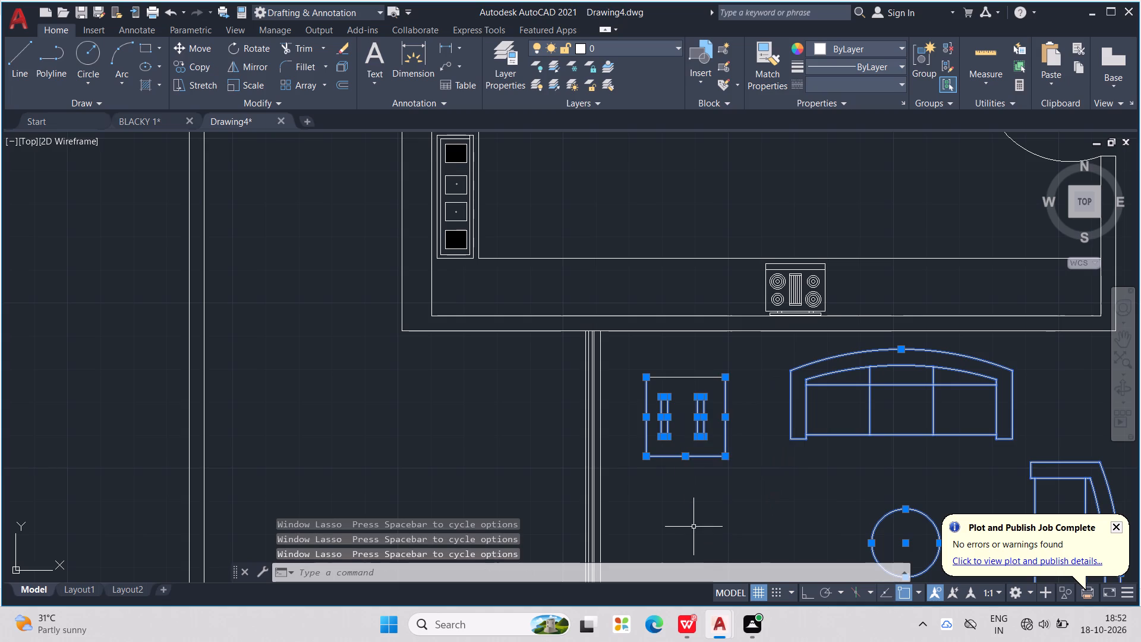
{"action": "left_click_drag", "start_coordinate": [679, 354], "coordinate": [692, 388]}
{"action": "left_click", "coordinate": [692, 379]}
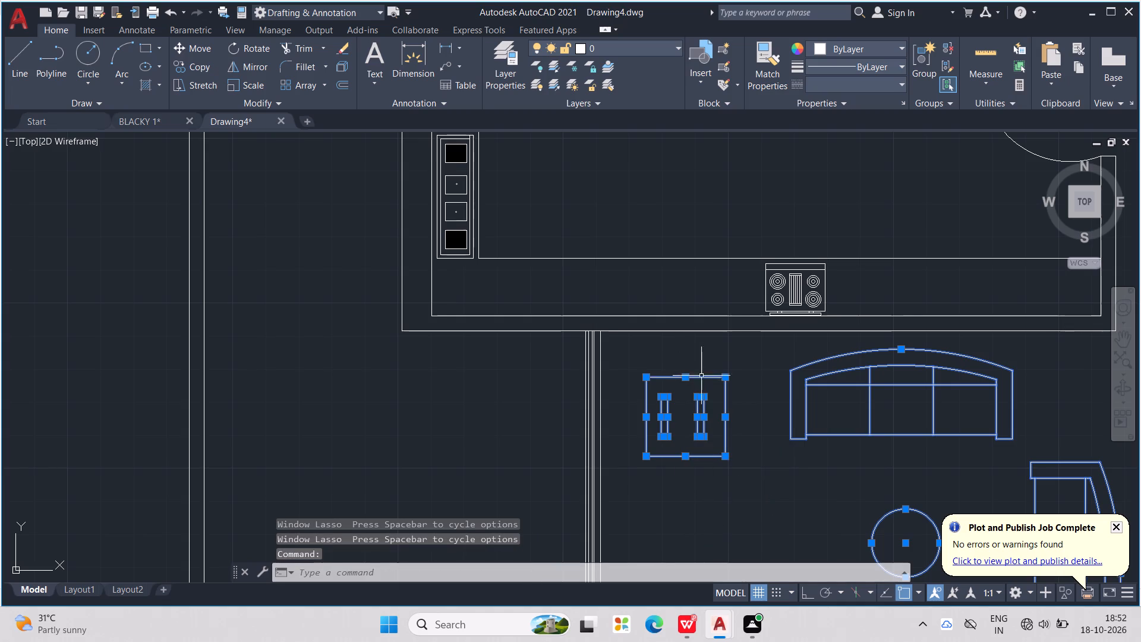
{"action": "scroll", "coordinate": [716, 372], "scroll_direction": "down", "scroll_amount": 2}
{"action": "key", "text": "ctrl+c"}
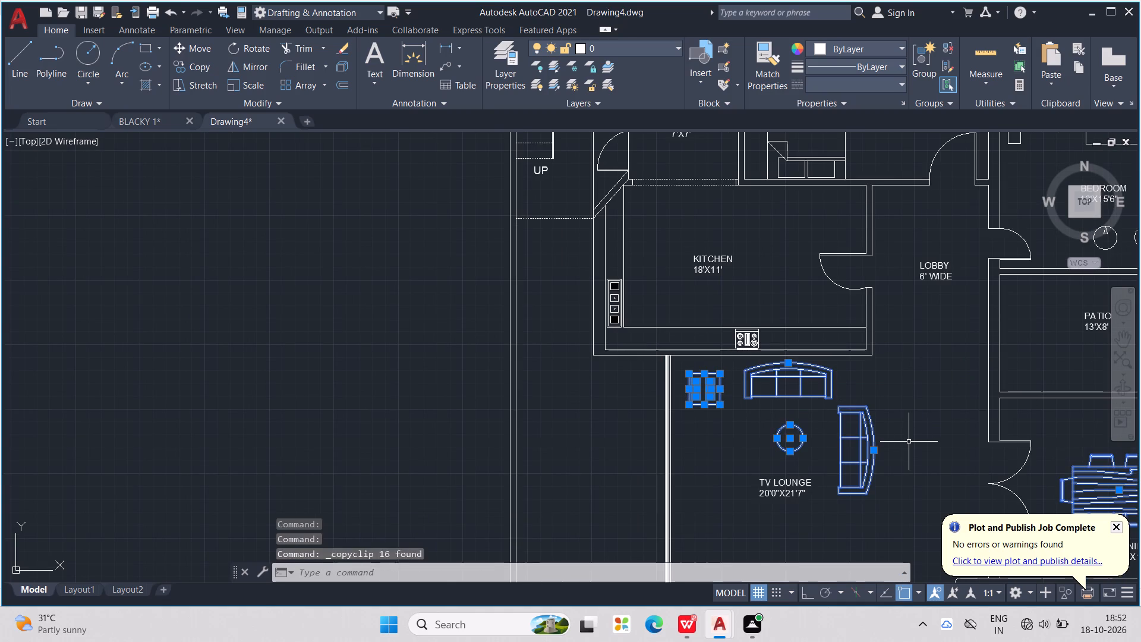
{"action": "key", "text": "ctrl+v"}
{"action": "middle_click_drag", "start_coordinate": [933, 469], "coordinate": [620, 436]}
{"action": "scroll", "coordinate": [622, 427], "scroll_direction": "down", "scroll_amount": 2}
{"action": "middle_click_drag", "start_coordinate": [655, 527], "coordinate": [683, 439]}
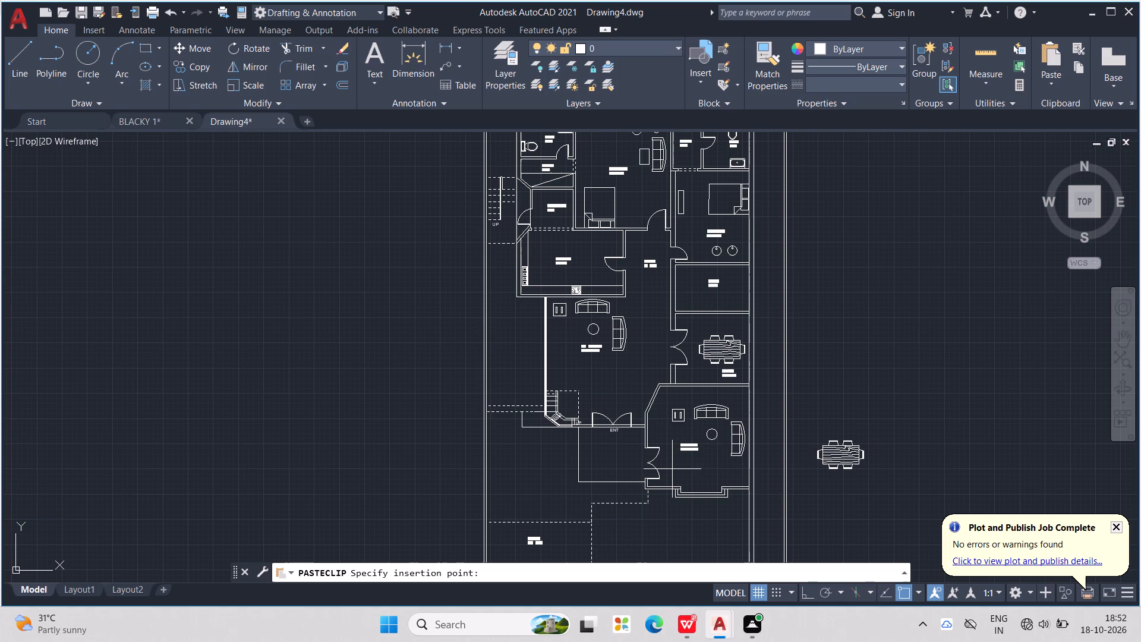
{"action": "scroll", "coordinate": [670, 472], "scroll_direction": "up", "scroll_amount": 1}
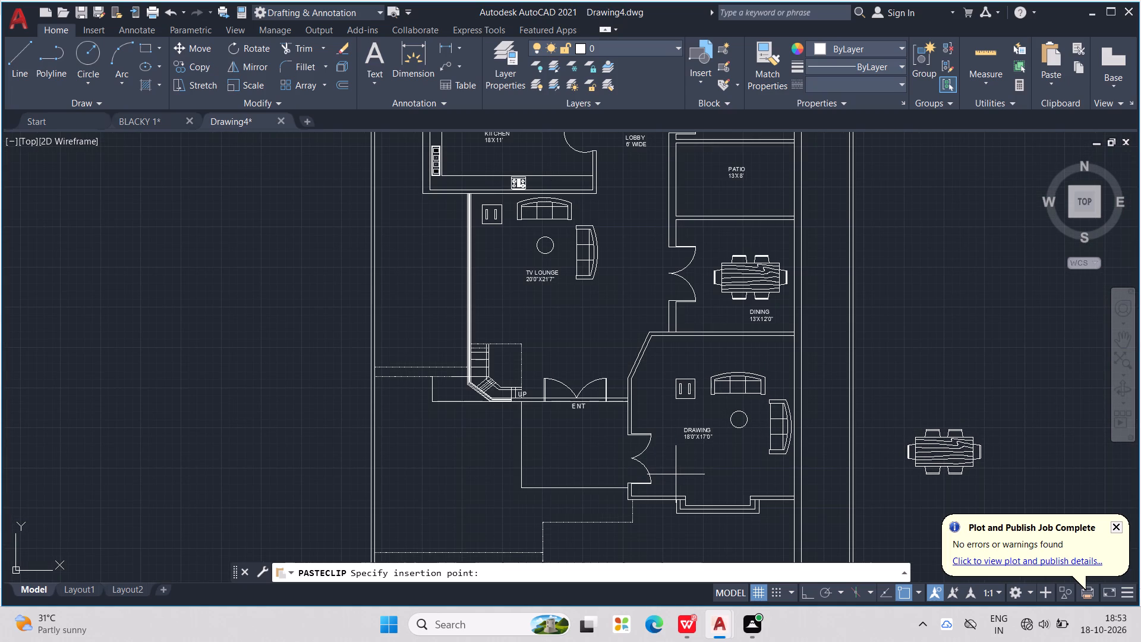
{"action": "left_click", "coordinate": [676, 474]}
{"action": "key", "text": "Escape"}
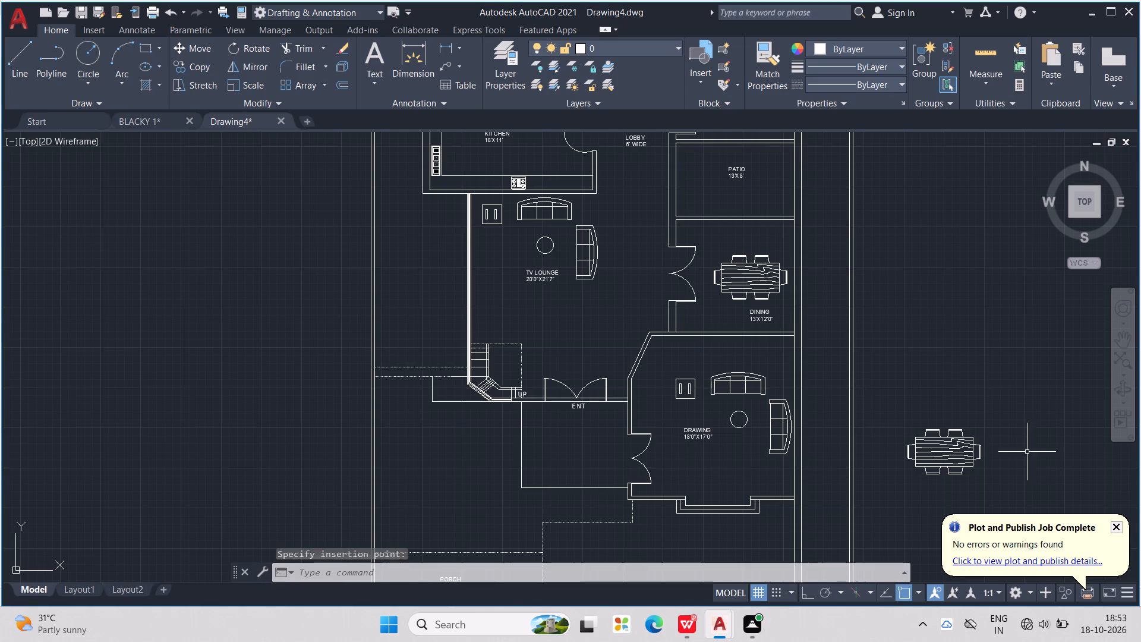
Delete the spare dining set lying outside the plan beyond the right boundary wall.
{"action": "left_click", "coordinate": [970, 462]}
{"action": "key", "text": "Delete"}
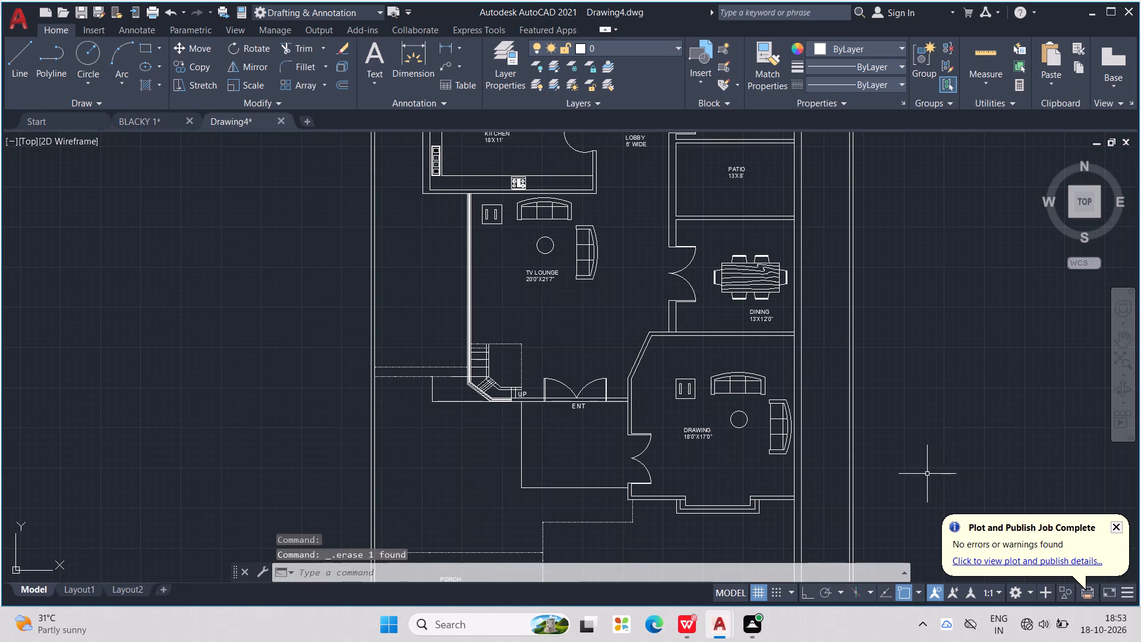
{"action": "key", "text": "Escape"}
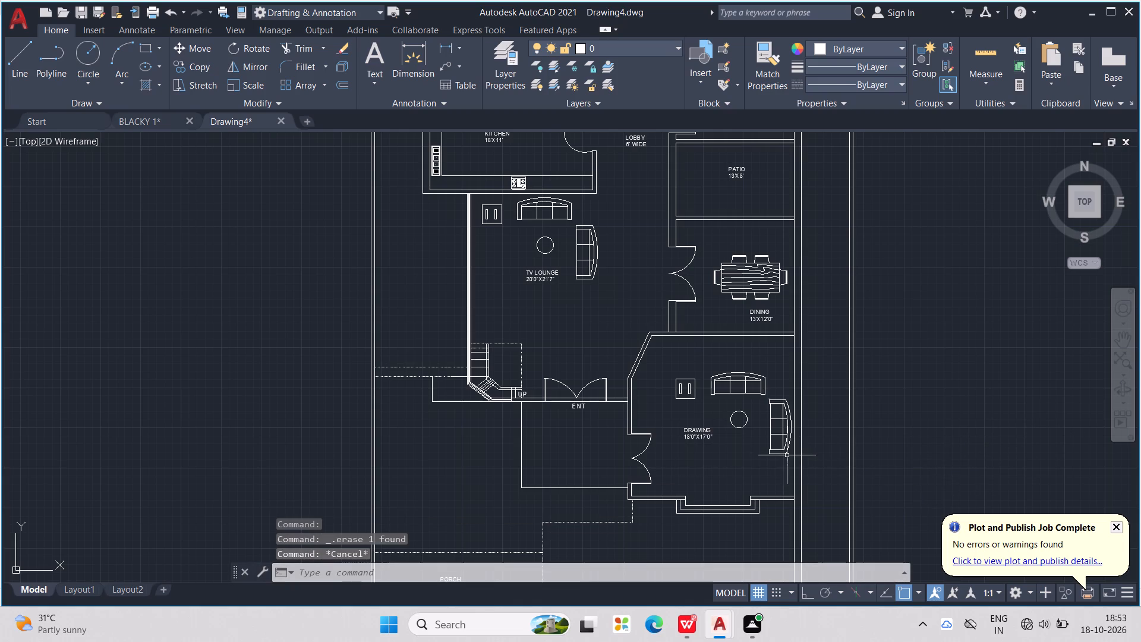
Copy the sofa along the drawing room's right wall and paste it in the empty space outside the right boundary.
{"action": "left_click", "coordinate": [784, 454]}
{"action": "key", "text": "ctrl+c"}
{"action": "key", "text": "ctrl+v"}
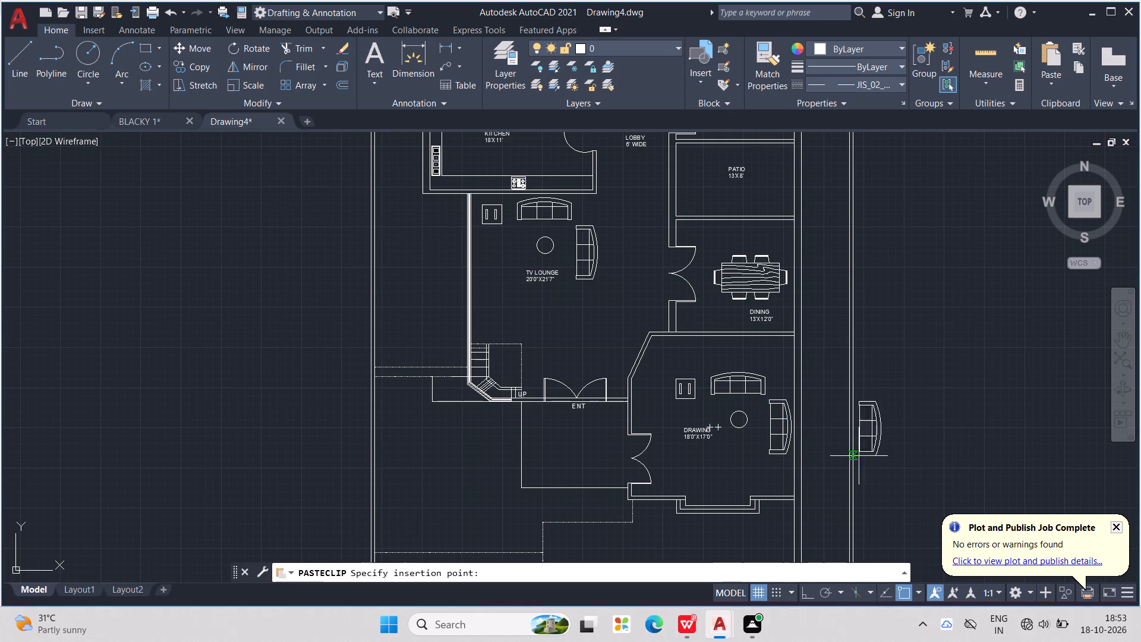
{"action": "left_click", "coordinate": [924, 432]}
Rotate the copied sofa outside the plan to 270° about its upper-left corner with Ortho on, so its curved back faces down.
{"action": "left_click", "coordinate": [937, 385]}
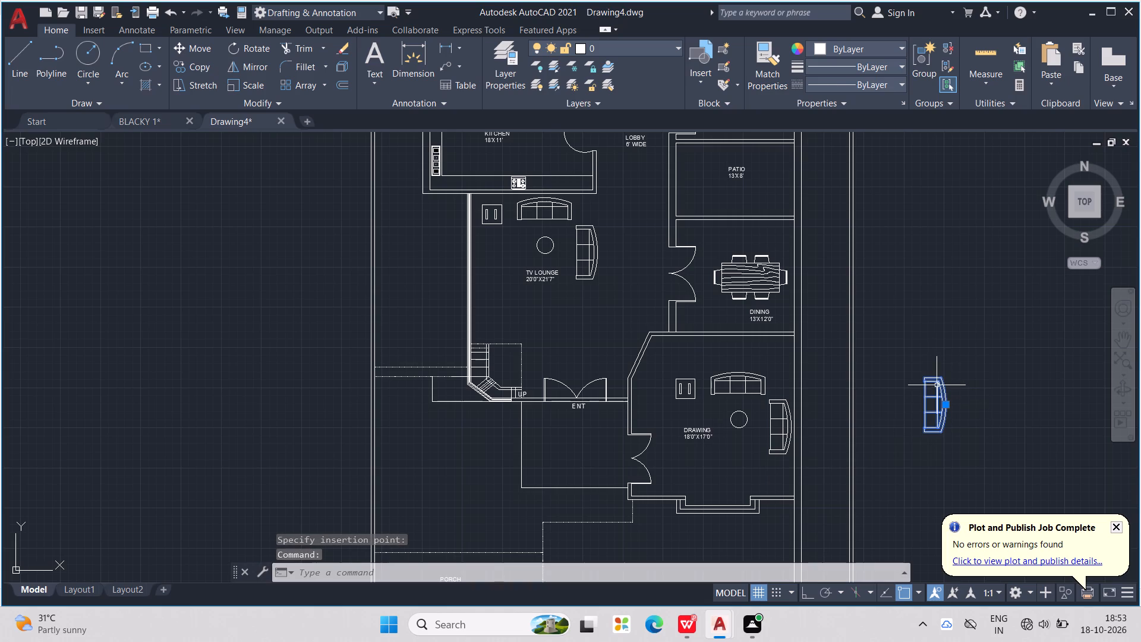
{"action": "key", "text": "r"}
{"action": "key", "text": "o"}
{"action": "key", "text": "Return"}
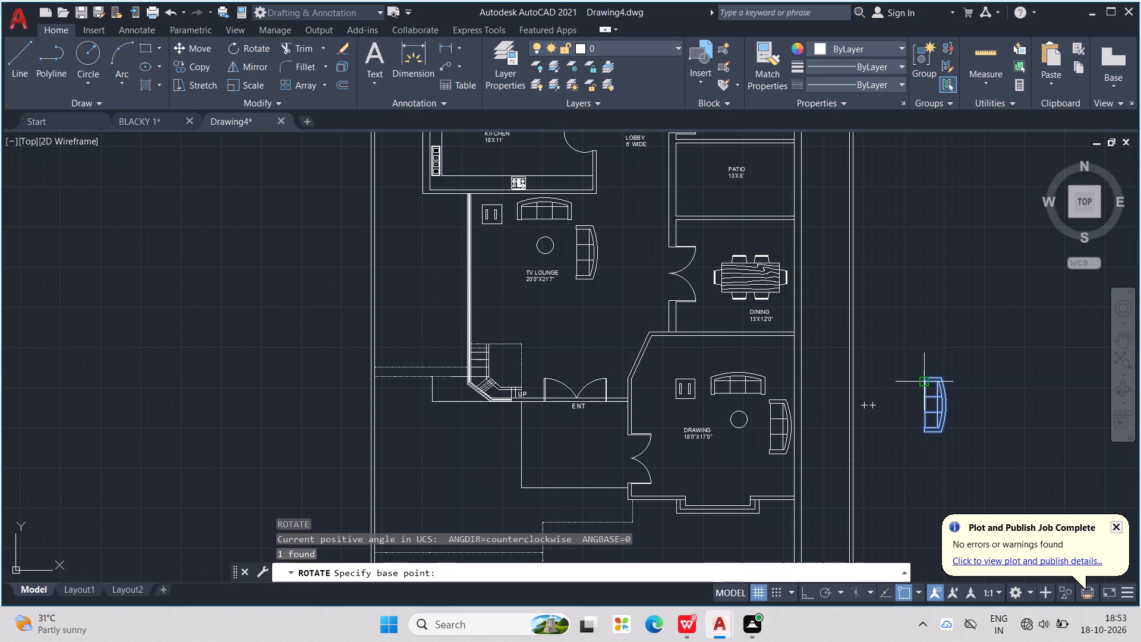
{"action": "left_click", "coordinate": [922, 384]}
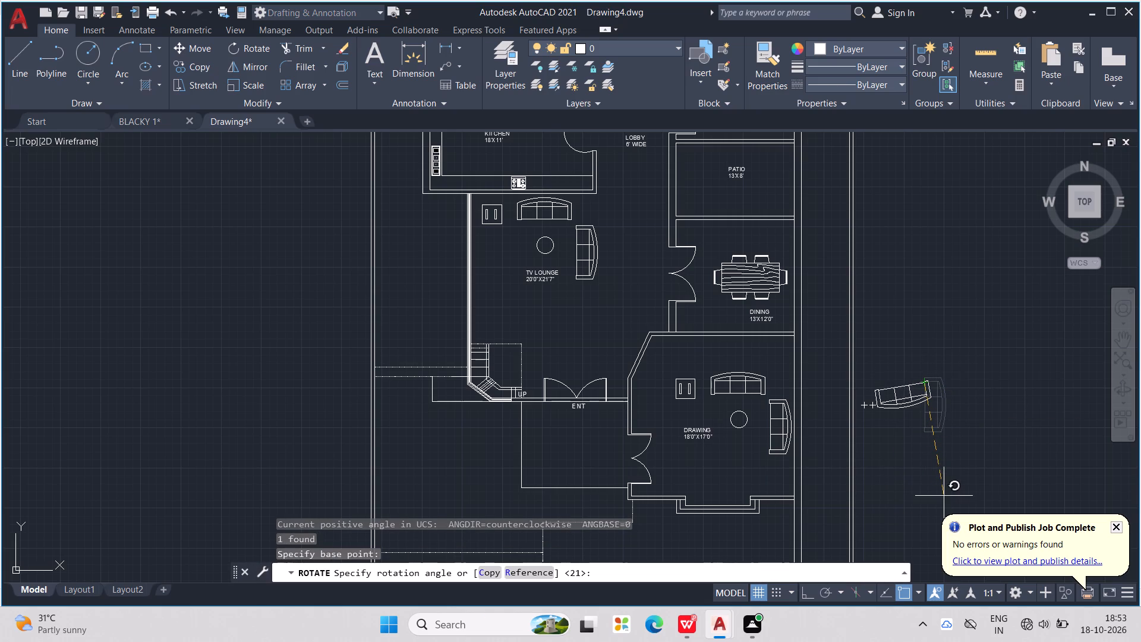
{"action": "key", "text": "F8"}
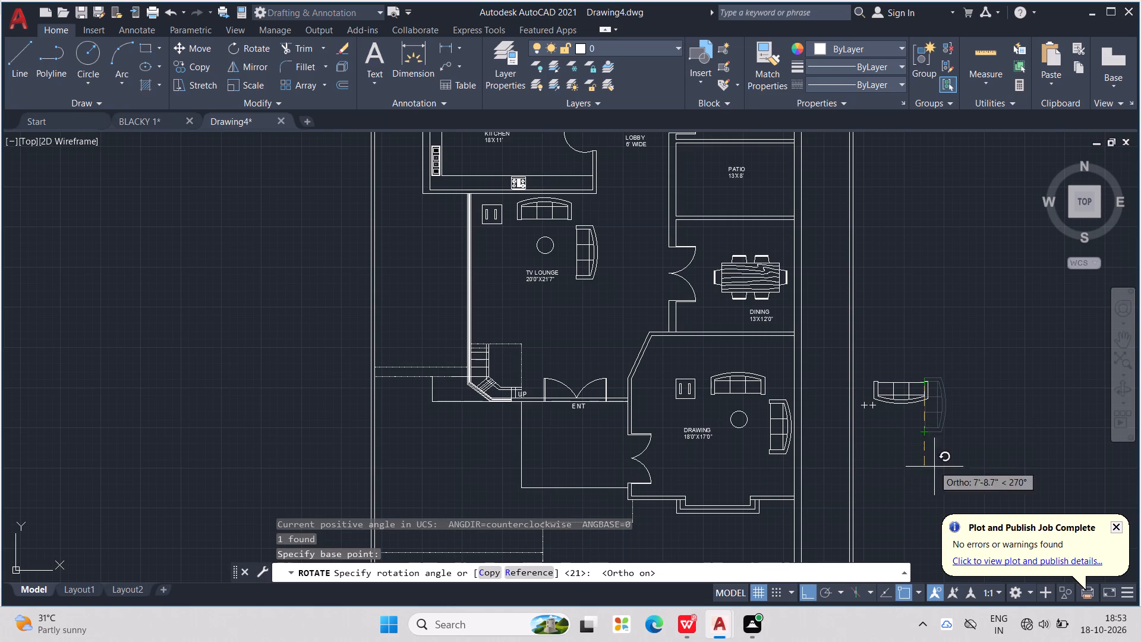
{"action": "left_click", "coordinate": [939, 485]}
Copy the rotated sofa and paste it in the drawing room against the bottom bay recess, facing the round table.
{"action": "left_click", "coordinate": [903, 404]}
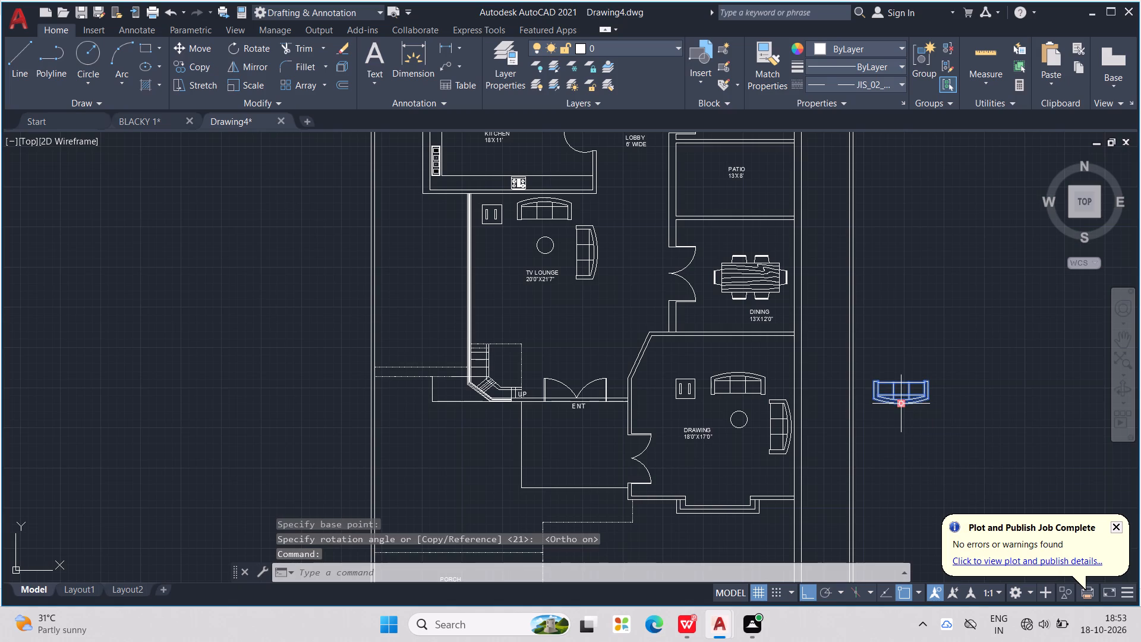
{"action": "key", "text": "ctrl+c"}
{"action": "key", "text": "ctrl+v"}
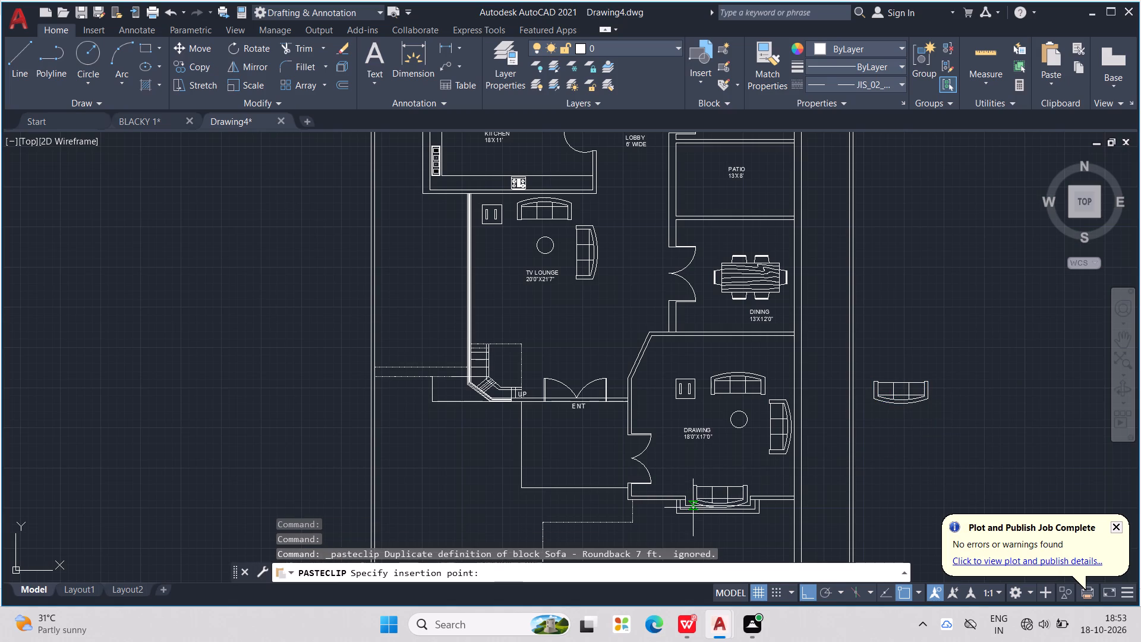
{"action": "scroll", "coordinate": [694, 506], "scroll_direction": "up", "scroll_amount": 1}
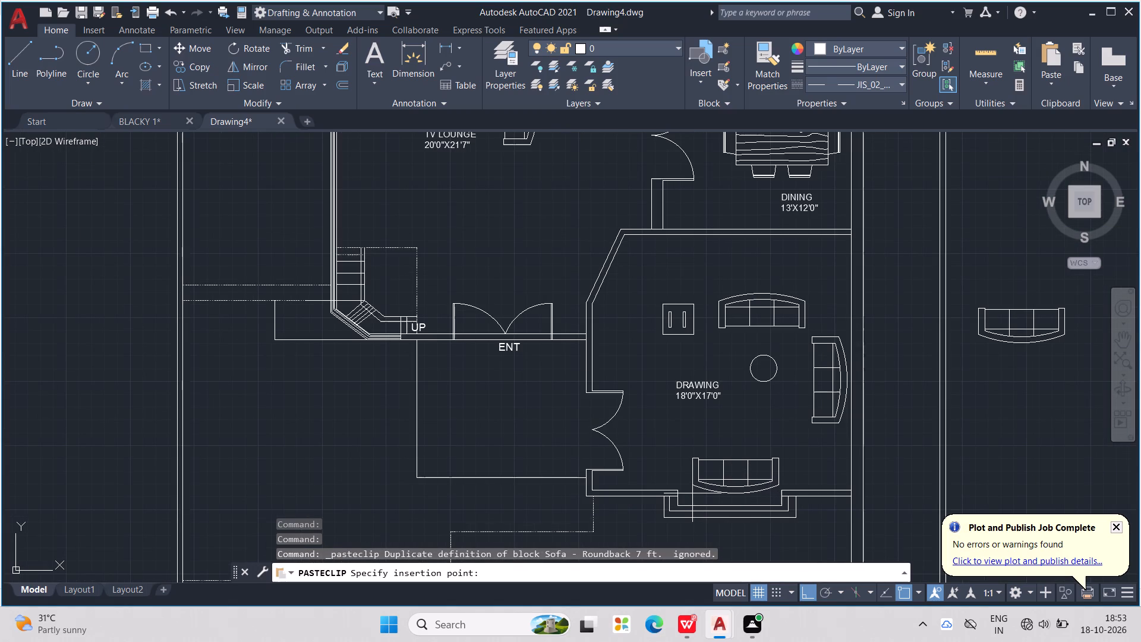
{"action": "left_click", "coordinate": [692, 493]}
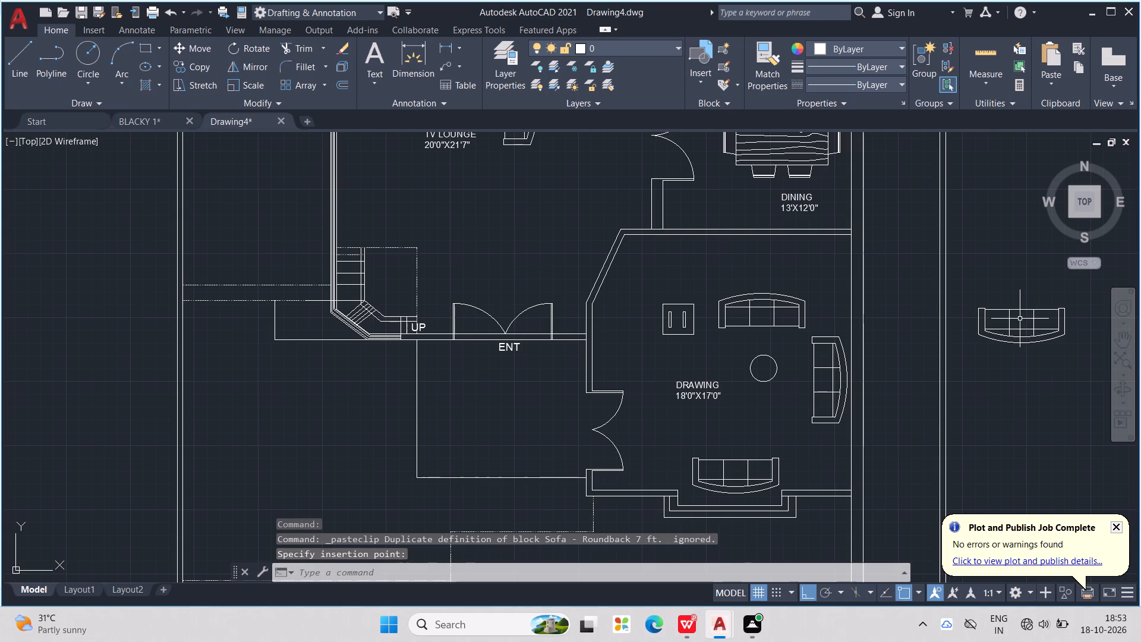
Delete the leftover rotated sofa outside the right boundary.
{"action": "left_click", "coordinate": [1020, 319]}
{"action": "left_click", "coordinate": [1017, 308]}
{"action": "key", "text": "Delete"}
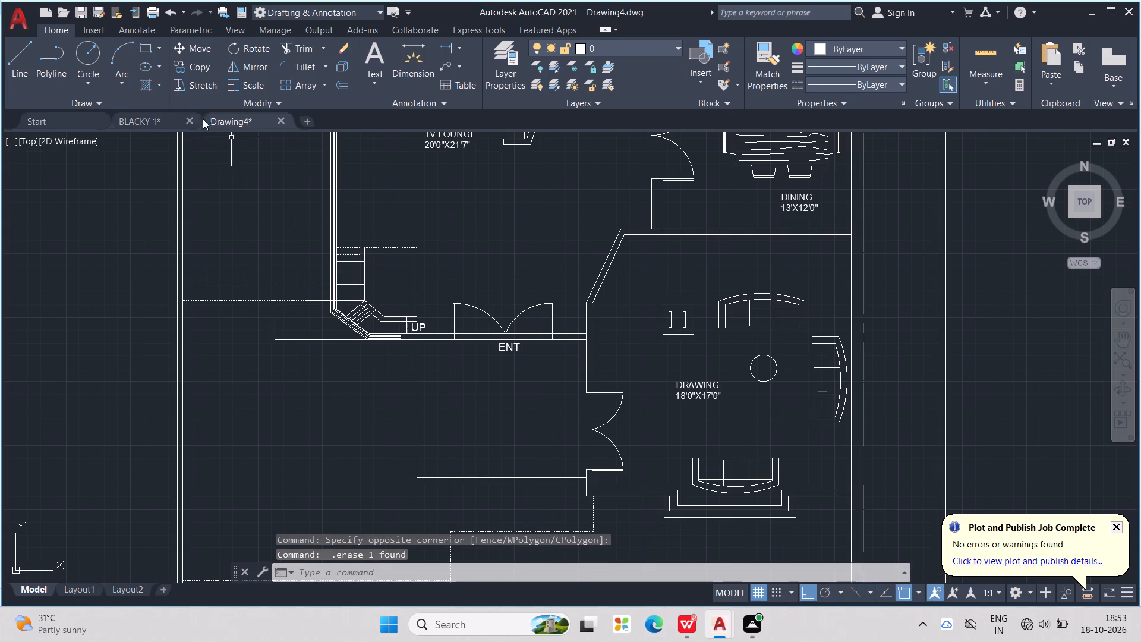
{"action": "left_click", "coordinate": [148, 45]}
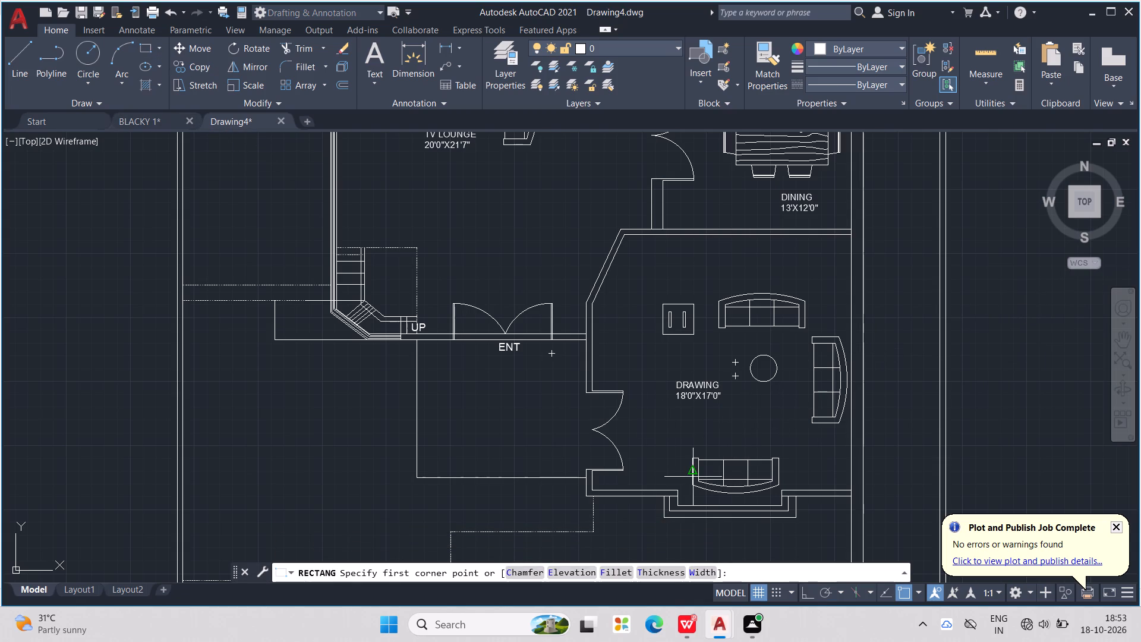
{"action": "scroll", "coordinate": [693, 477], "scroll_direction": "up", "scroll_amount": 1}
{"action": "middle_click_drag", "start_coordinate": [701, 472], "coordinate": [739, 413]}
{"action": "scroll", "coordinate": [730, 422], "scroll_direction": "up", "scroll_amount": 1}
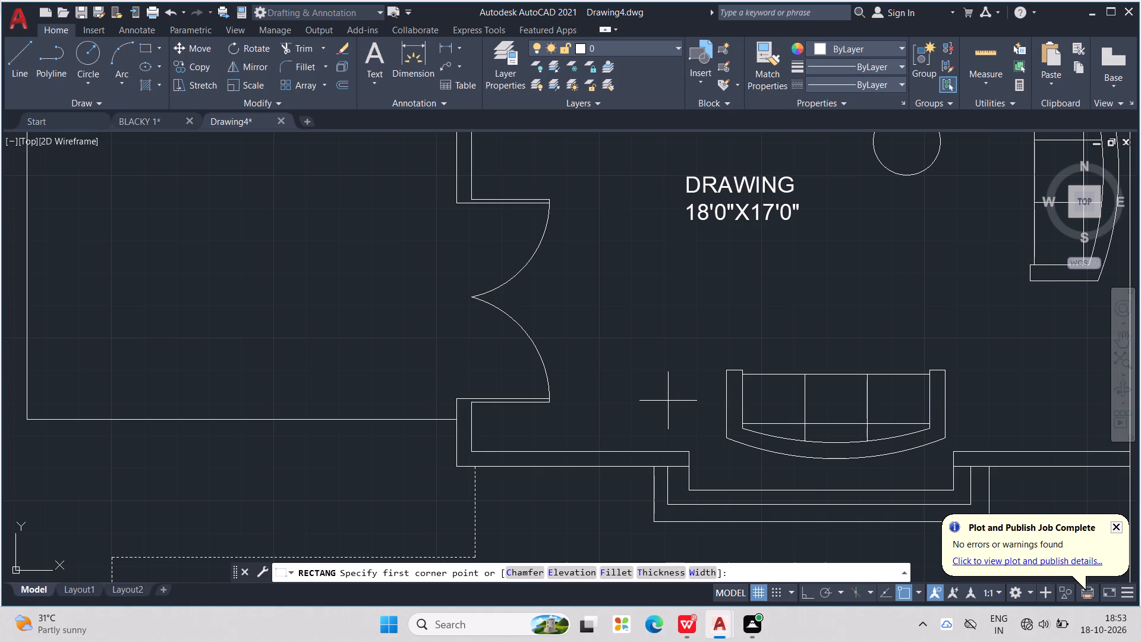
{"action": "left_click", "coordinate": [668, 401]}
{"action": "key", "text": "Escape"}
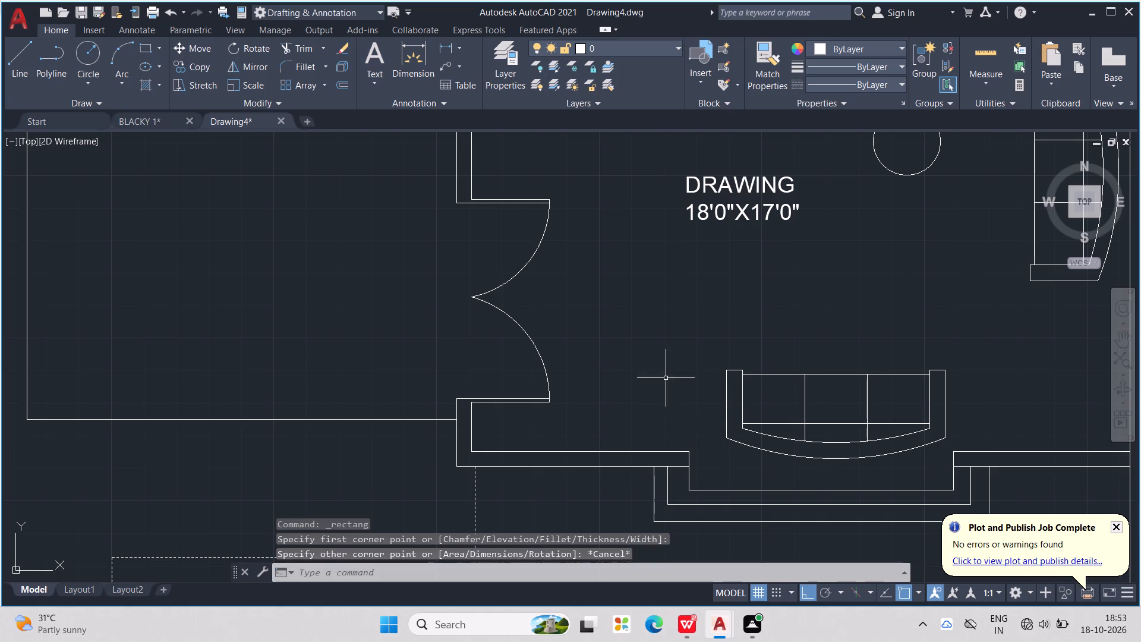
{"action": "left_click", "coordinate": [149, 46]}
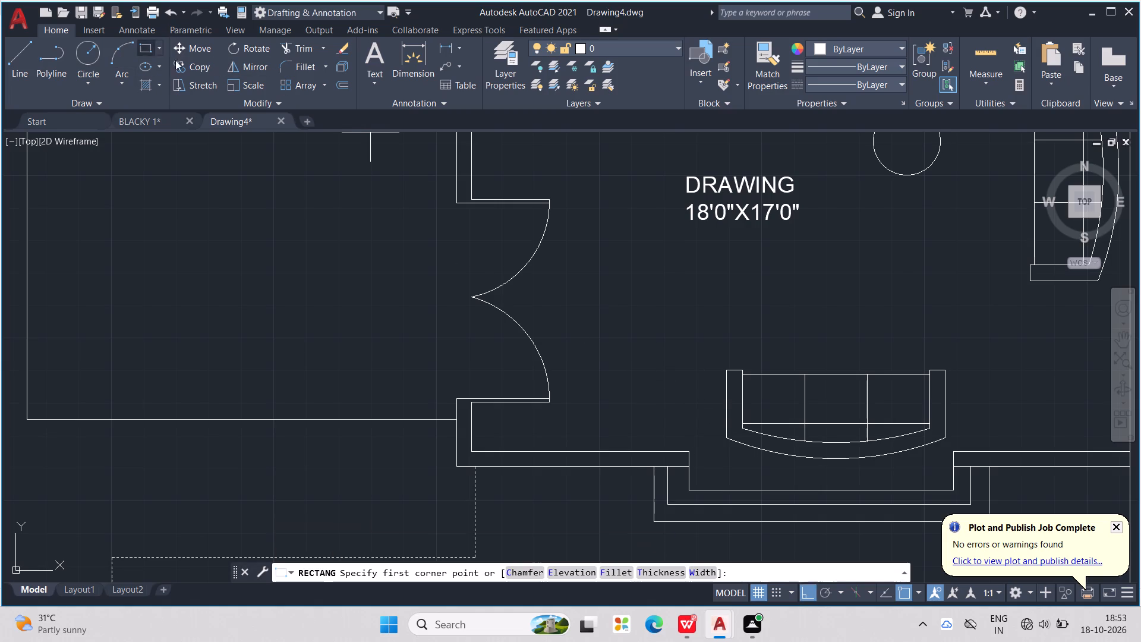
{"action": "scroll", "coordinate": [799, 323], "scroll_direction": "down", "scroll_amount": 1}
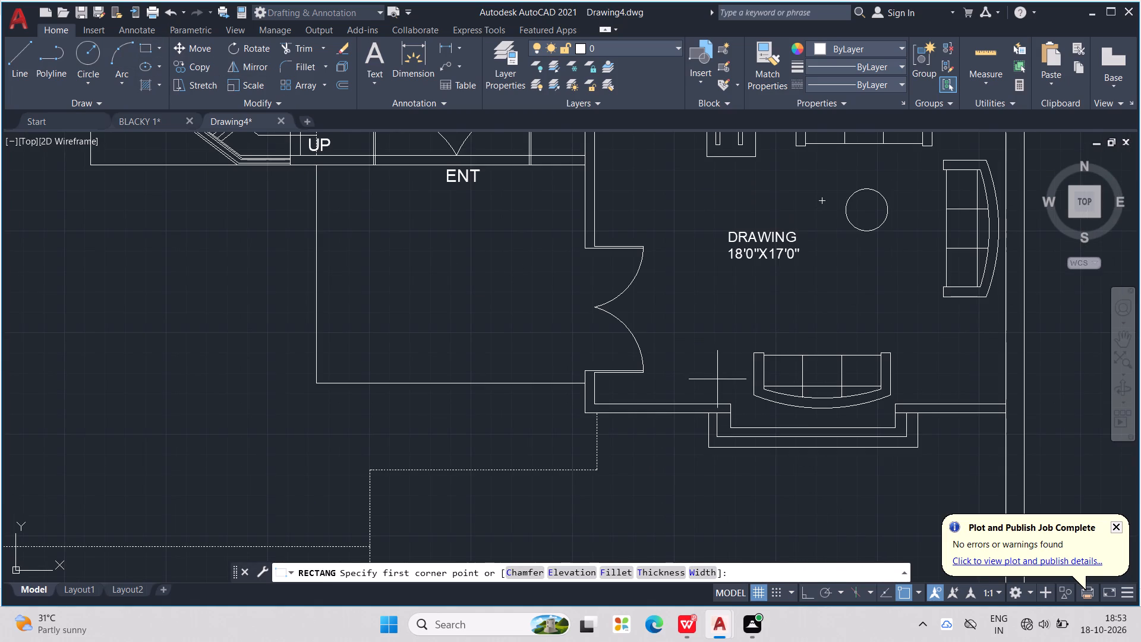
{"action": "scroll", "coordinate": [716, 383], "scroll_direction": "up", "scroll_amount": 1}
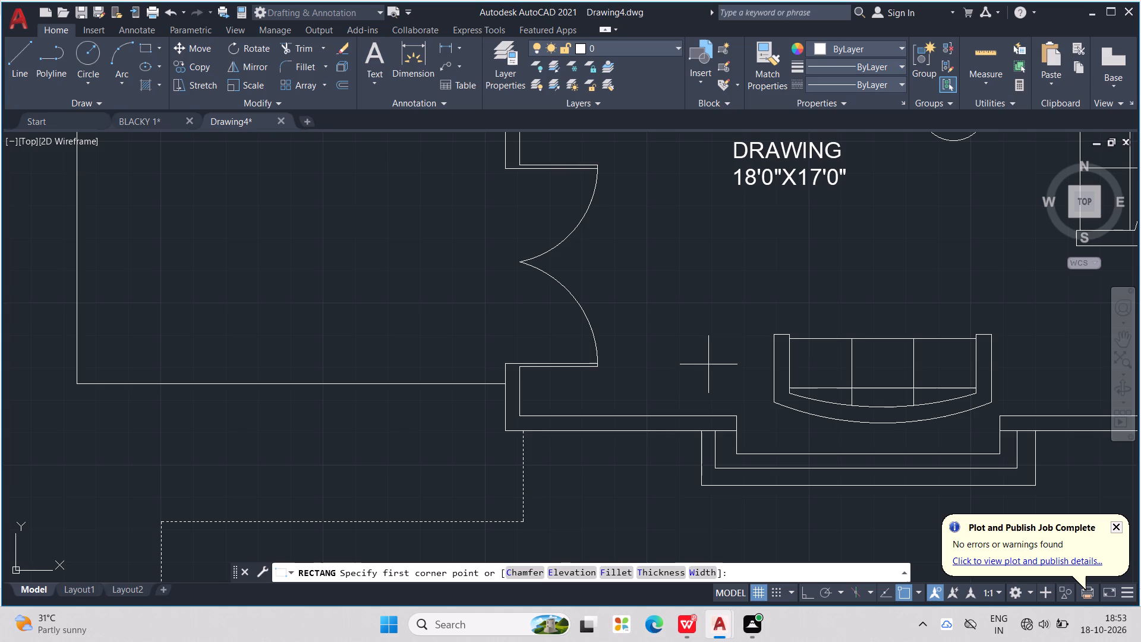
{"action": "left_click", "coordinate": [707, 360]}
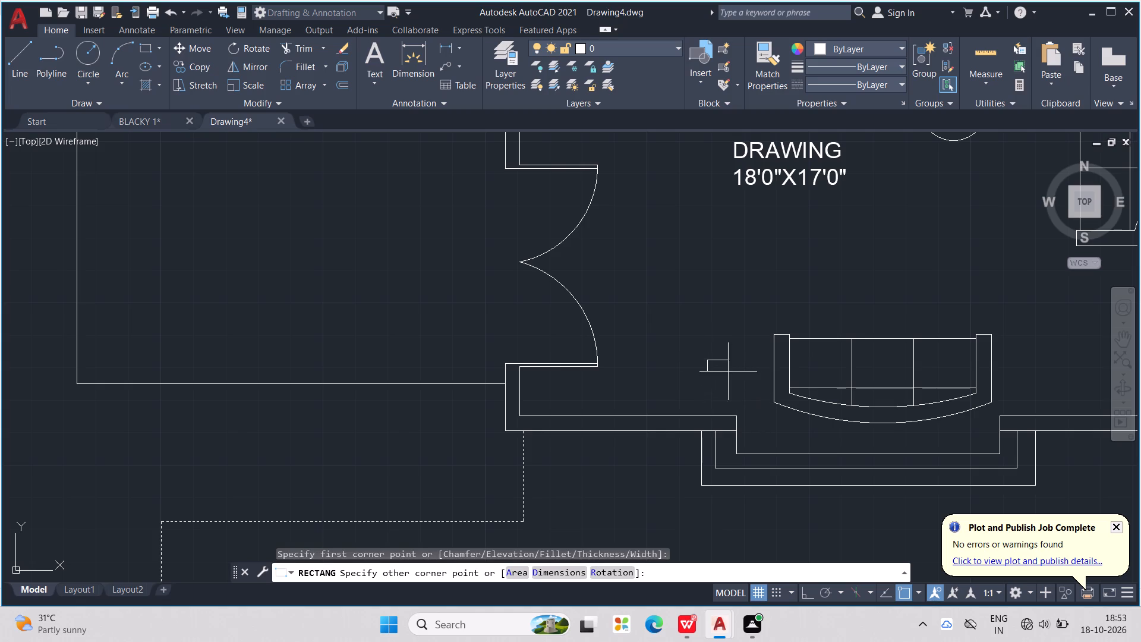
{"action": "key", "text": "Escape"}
Draw a roughly square side-table rectangle just left of the bottom sofa in the drawing room.
{"action": "left_click", "coordinate": [143, 48]}
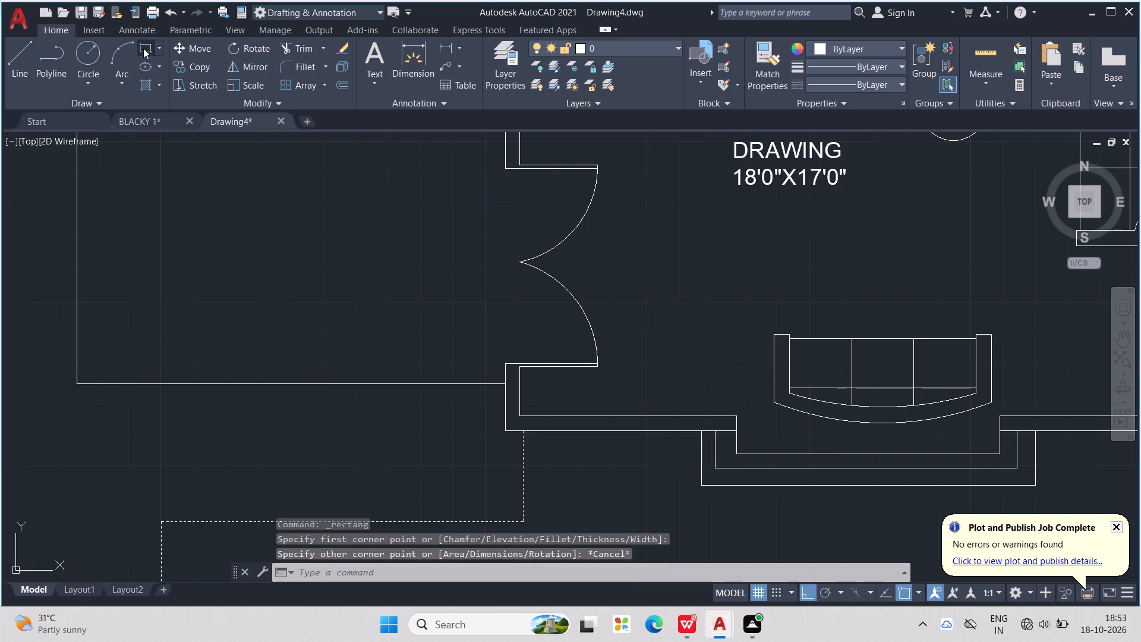
{"action": "left_click", "coordinate": [704, 341]}
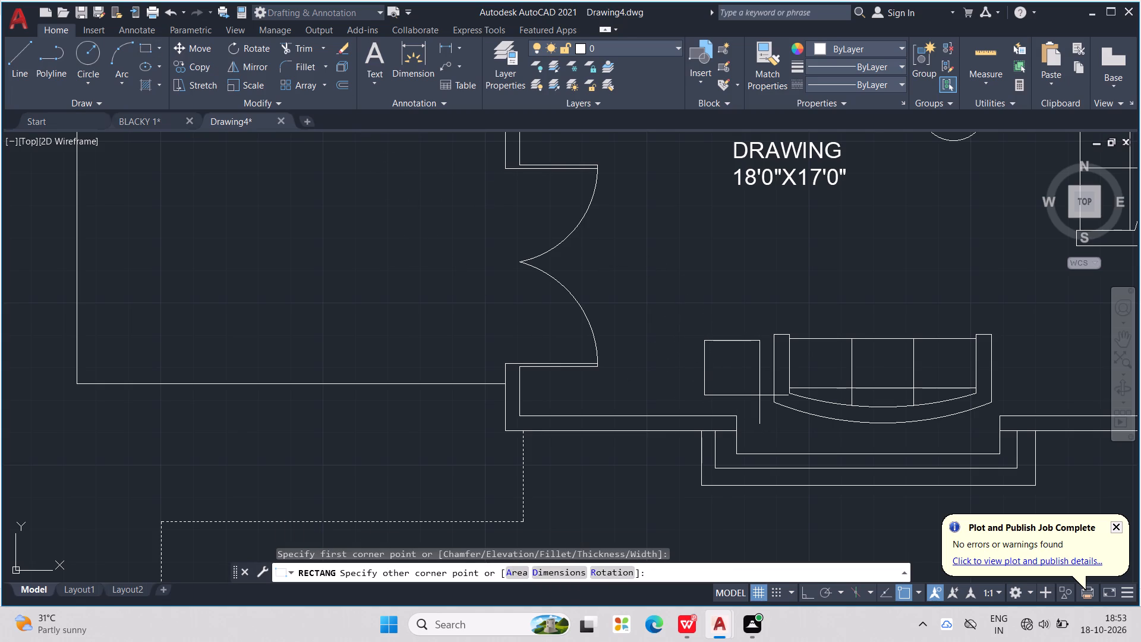
{"action": "left_click", "coordinate": [762, 399]}
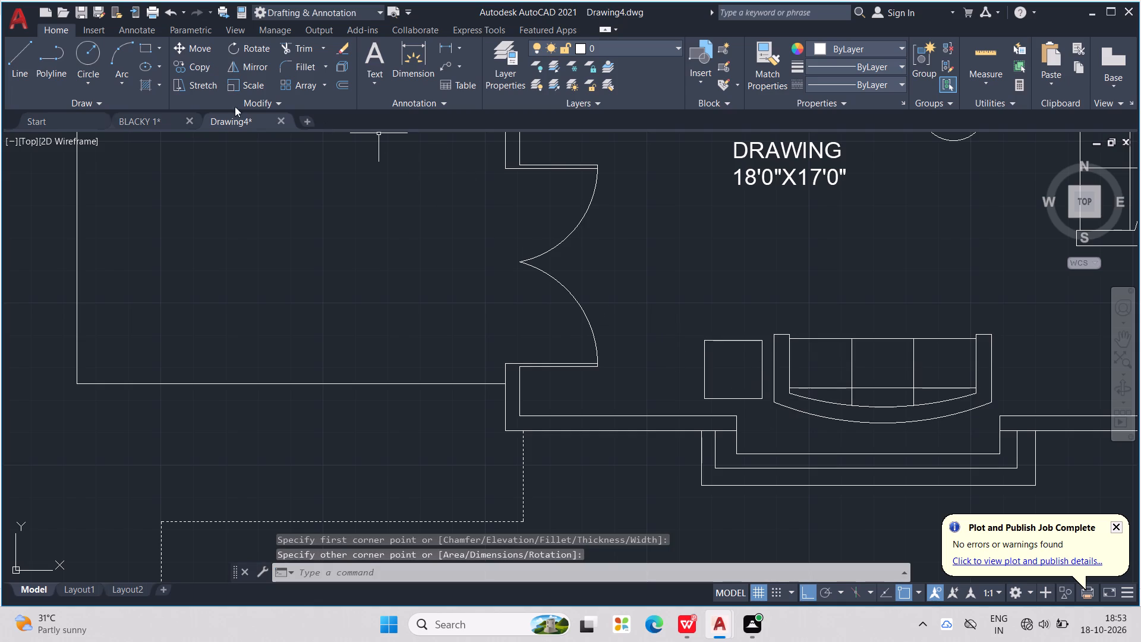
Draw a smaller square centred inside the side table beside the drawing room's bottom sofa.
{"action": "left_click", "coordinate": [140, 53]}
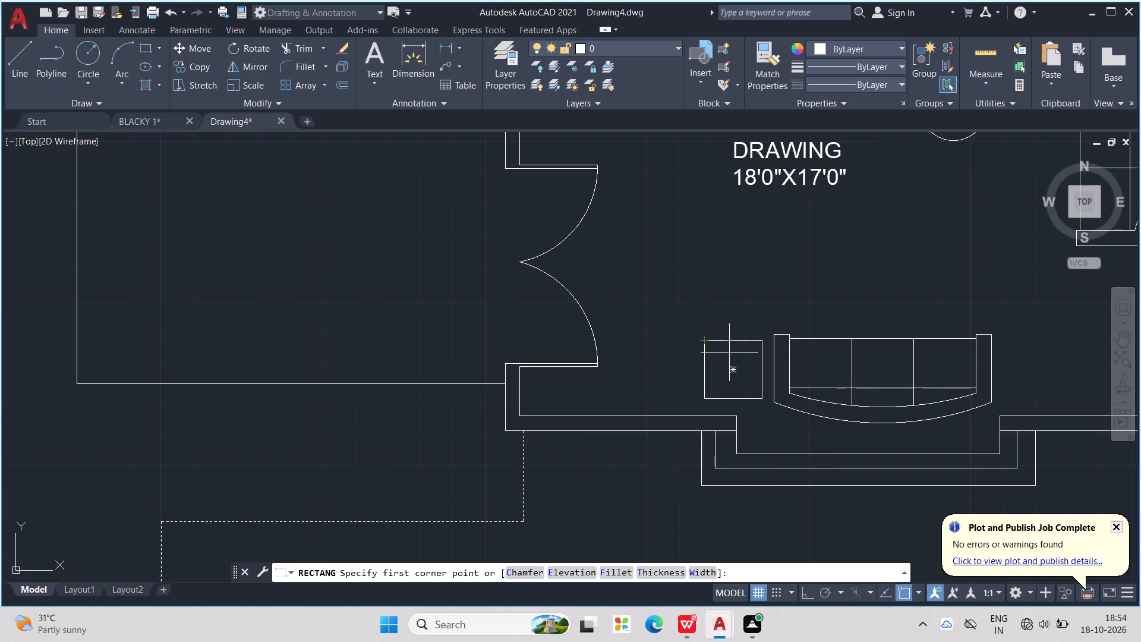
{"action": "scroll", "coordinate": [727, 376], "scroll_direction": "up", "scroll_amount": 1}
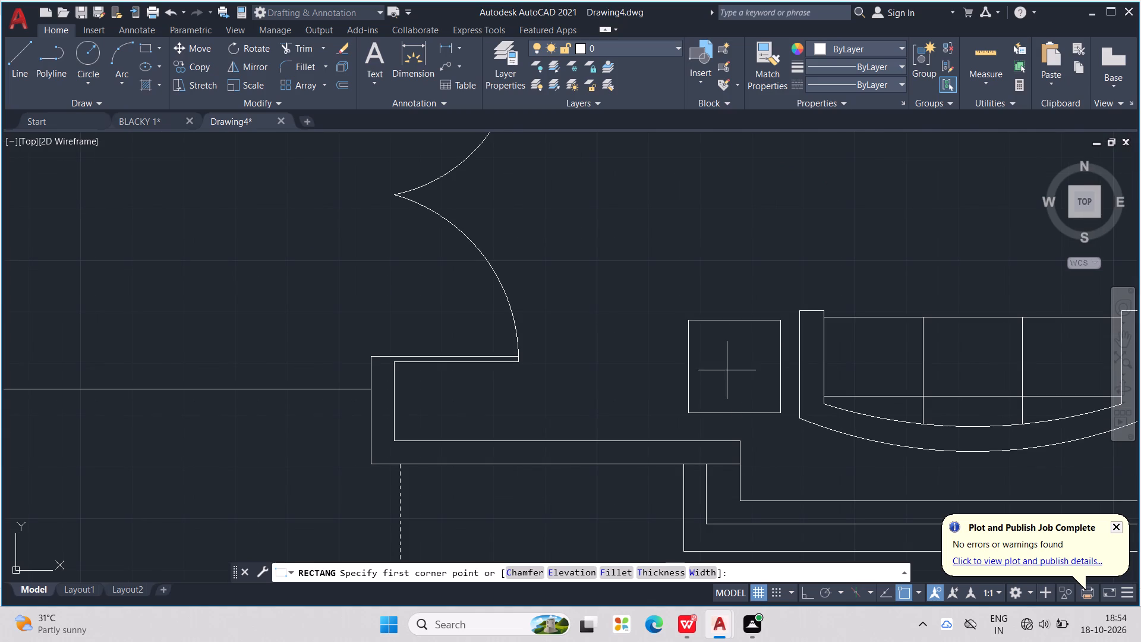
{"action": "left_click", "coordinate": [714, 354]}
{"action": "left_click", "coordinate": [755, 390]}
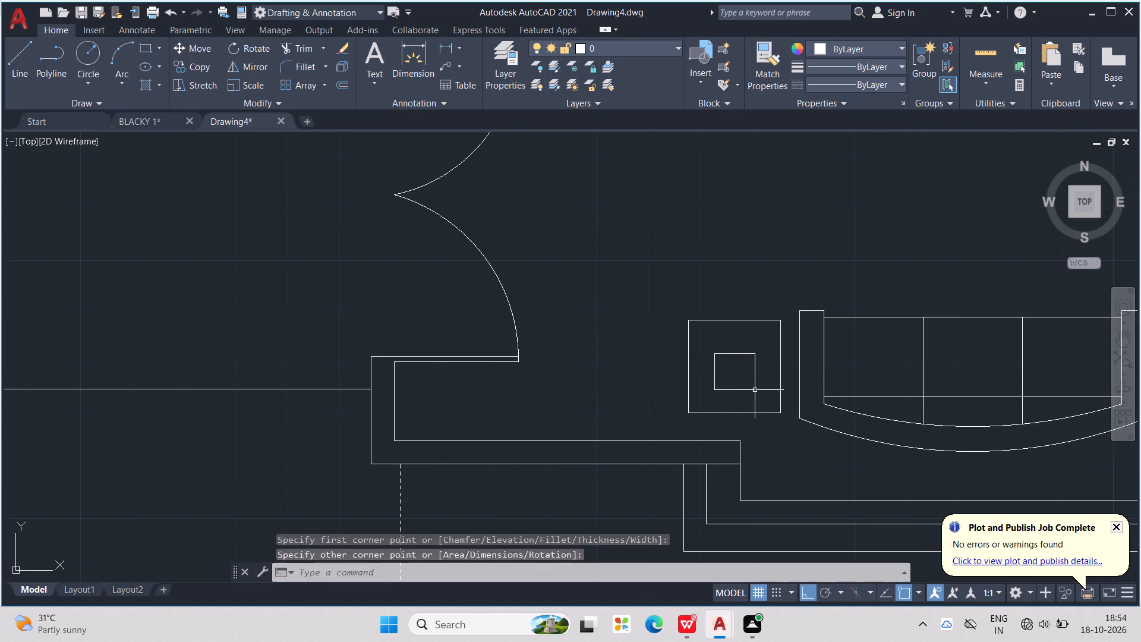
Draw a roughly square centre-table rectangle just below the round table in the drawing room.
{"action": "scroll", "coordinate": [760, 386], "scroll_direction": "down", "scroll_amount": 2}
{"action": "scroll", "coordinate": [822, 438], "scroll_direction": "down", "scroll_amount": 1}
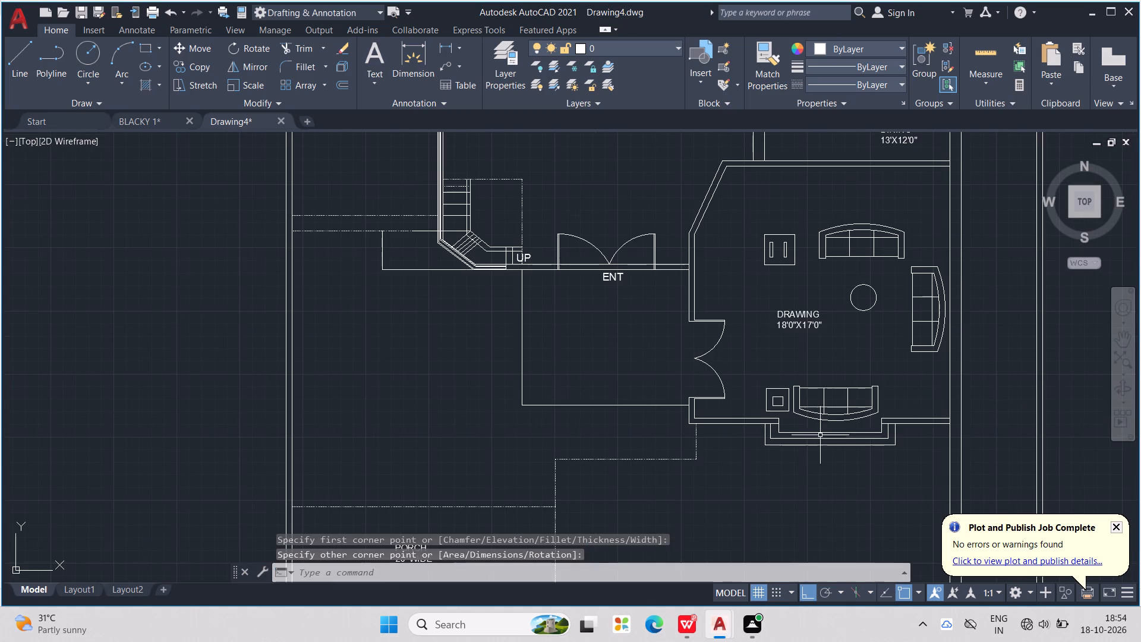
{"action": "scroll", "coordinate": [809, 424], "scroll_direction": "down", "scroll_amount": 1}
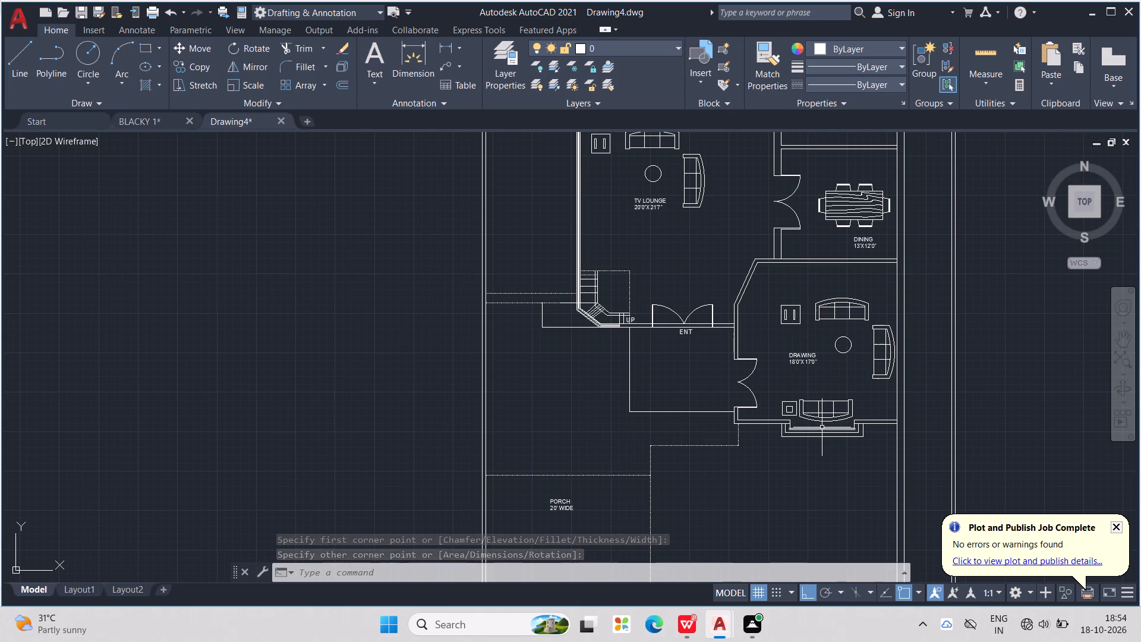
{"action": "scroll", "coordinate": [778, 432], "scroll_direction": "up", "scroll_amount": 3}
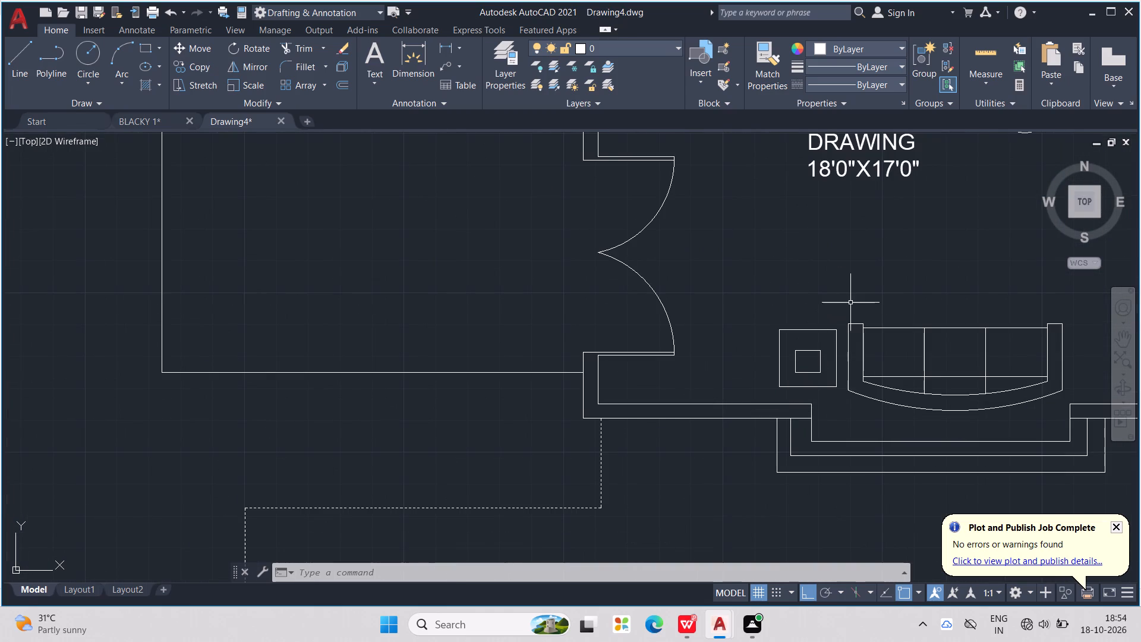
{"action": "left_click", "coordinate": [139, 46]}
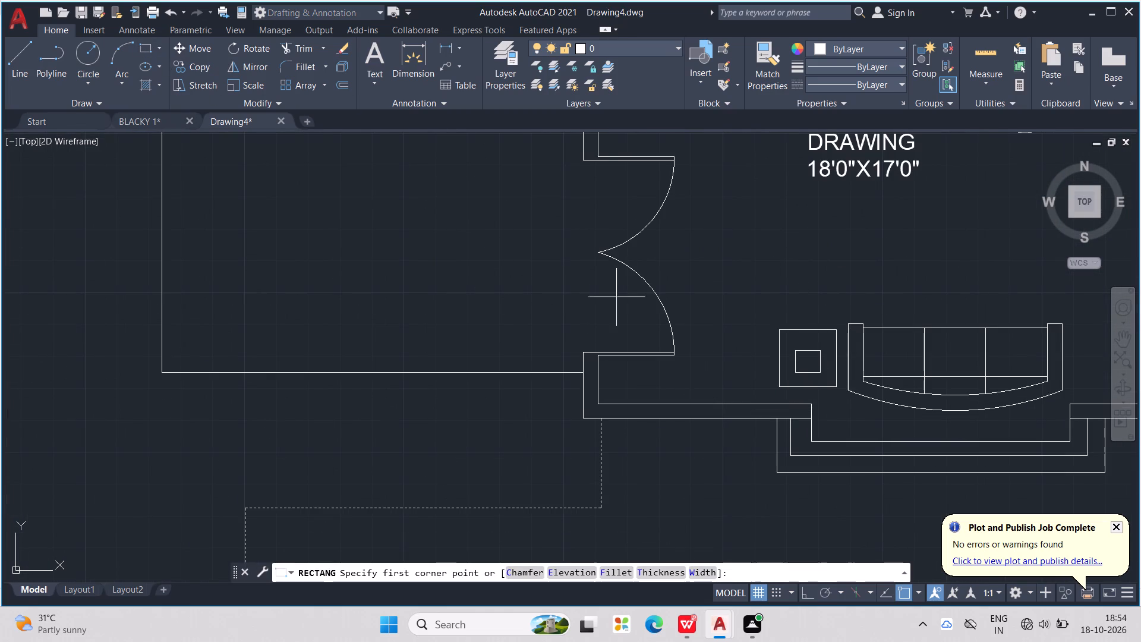
{"action": "scroll", "coordinate": [632, 292], "scroll_direction": "down", "scroll_amount": 1}
{"action": "middle_click_drag", "start_coordinate": [766, 257], "coordinate": [634, 382]}
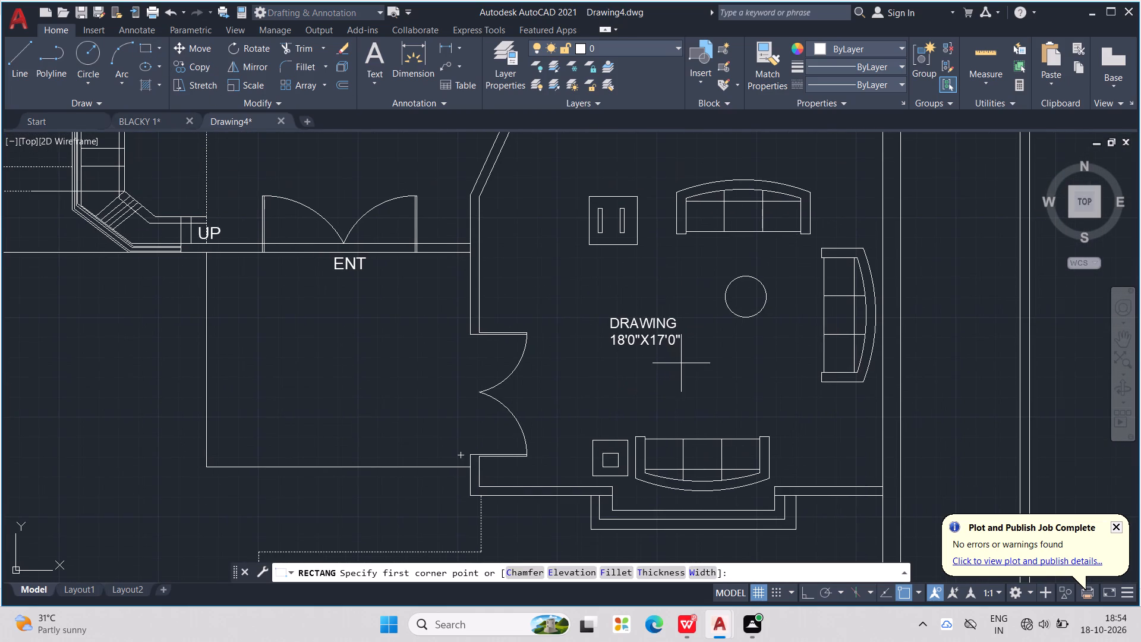
{"action": "left_click", "coordinate": [717, 327]}
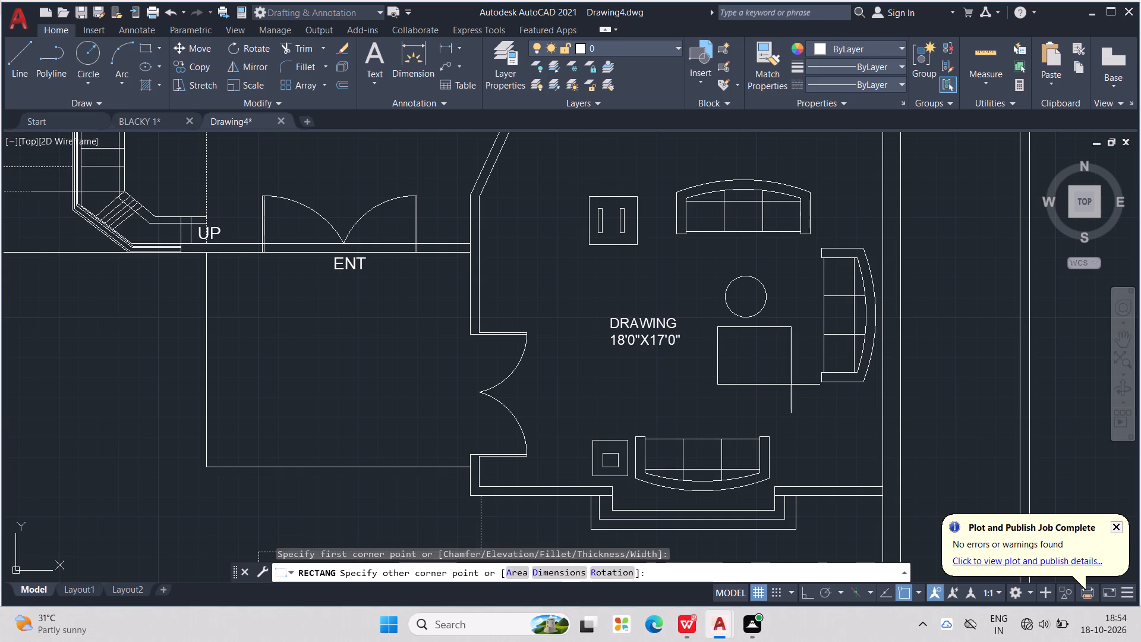
{"action": "left_click", "coordinate": [786, 398]}
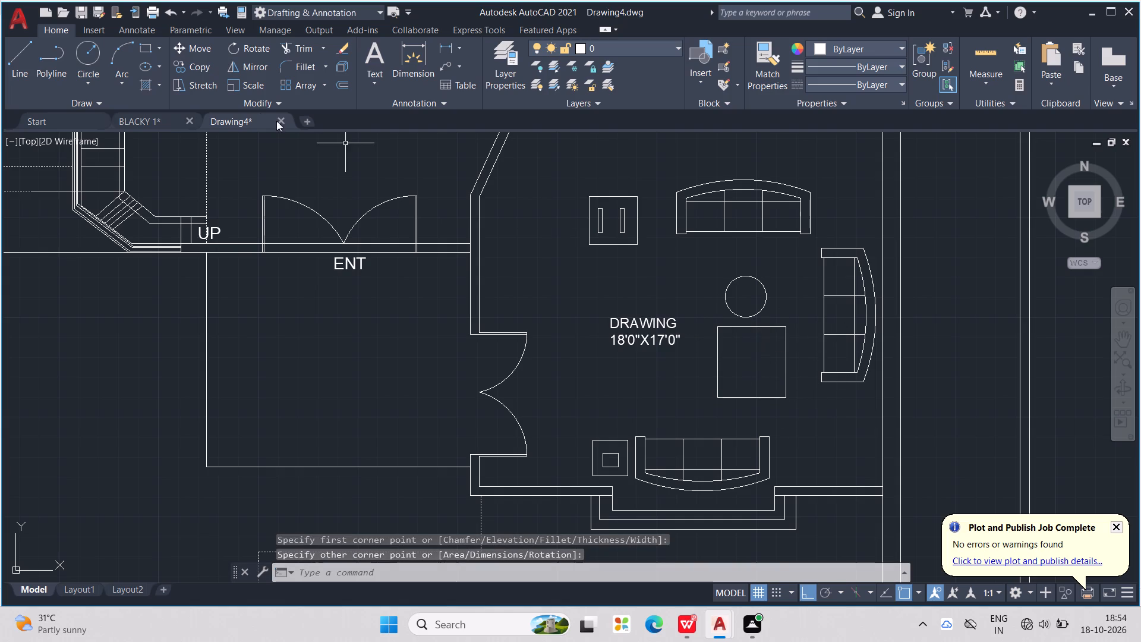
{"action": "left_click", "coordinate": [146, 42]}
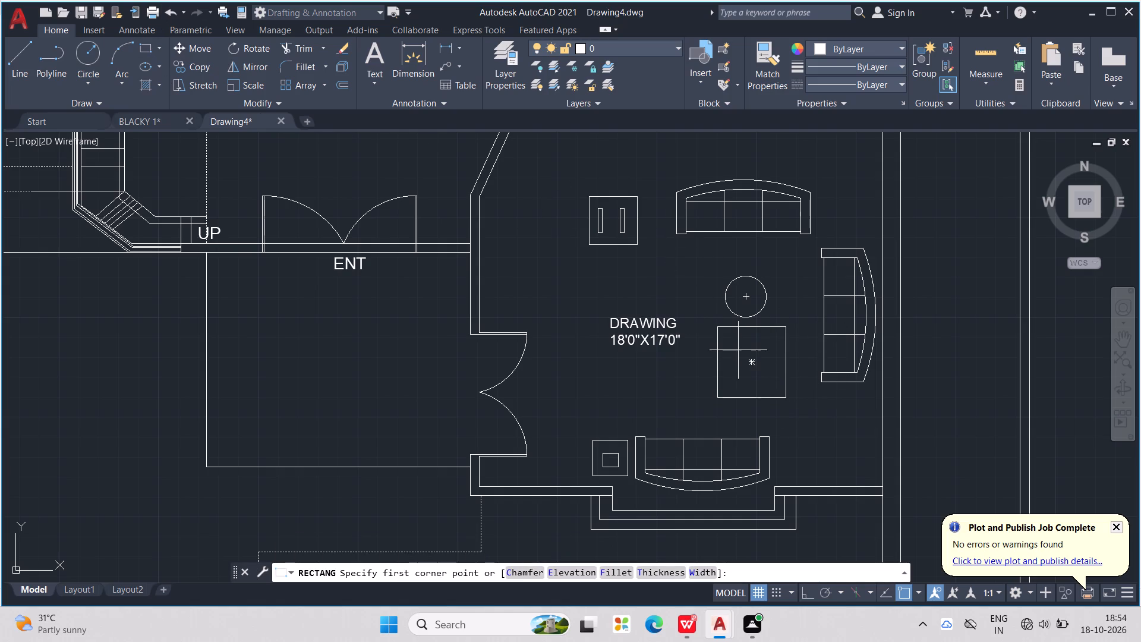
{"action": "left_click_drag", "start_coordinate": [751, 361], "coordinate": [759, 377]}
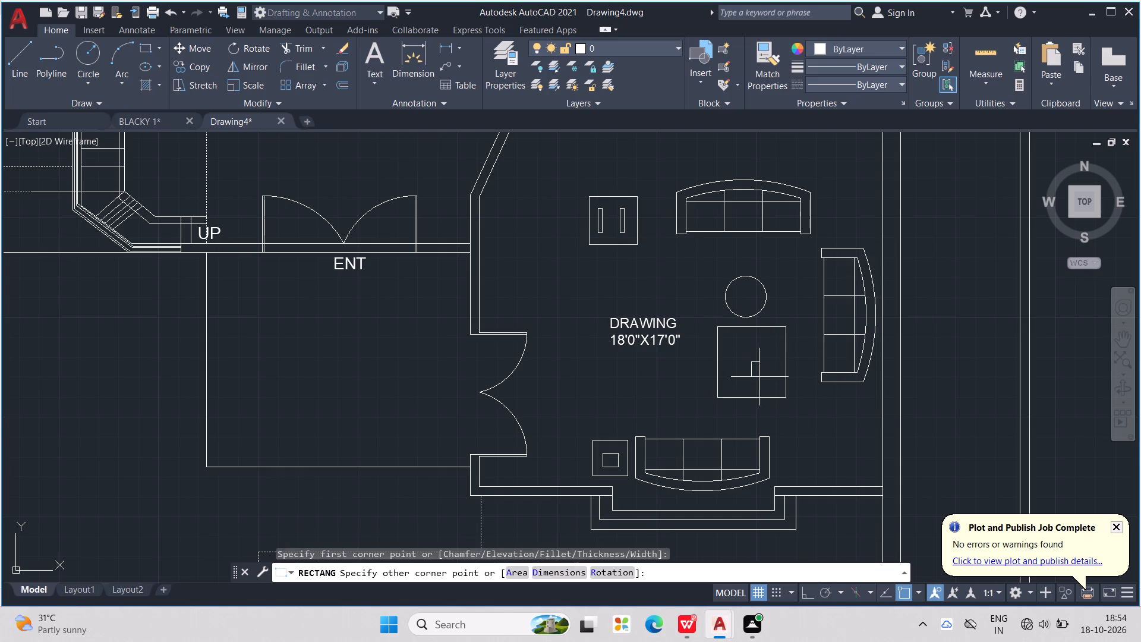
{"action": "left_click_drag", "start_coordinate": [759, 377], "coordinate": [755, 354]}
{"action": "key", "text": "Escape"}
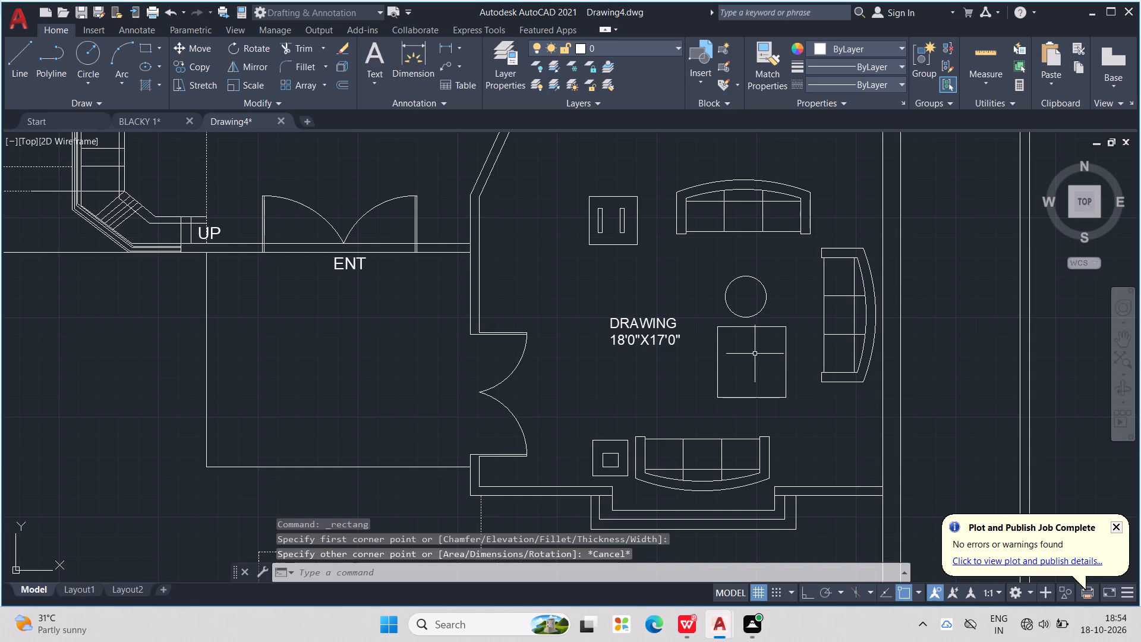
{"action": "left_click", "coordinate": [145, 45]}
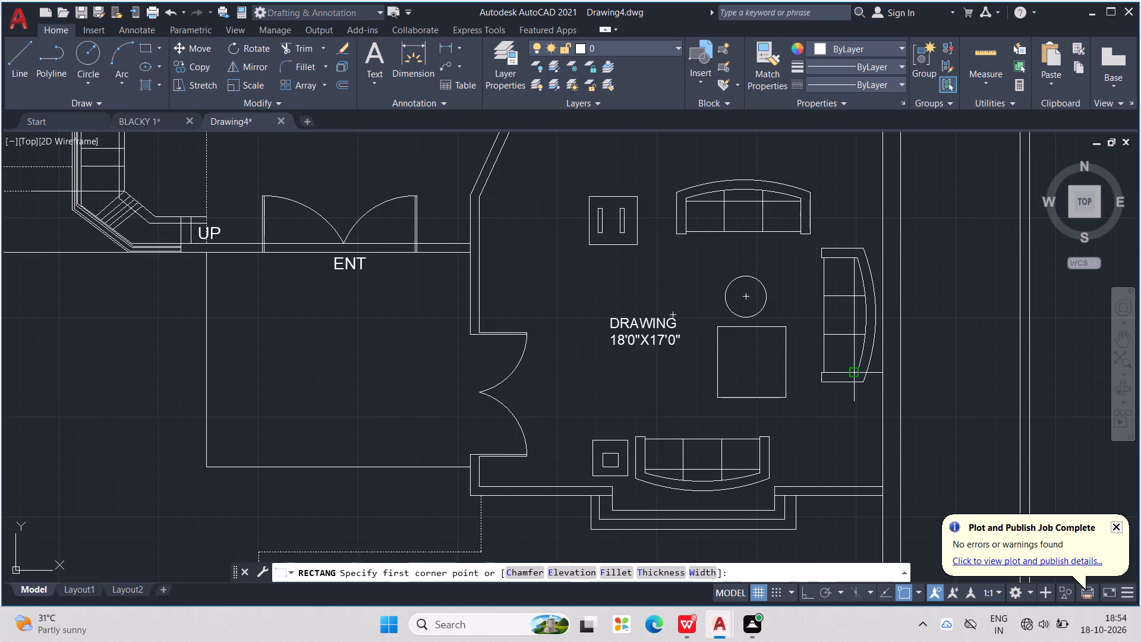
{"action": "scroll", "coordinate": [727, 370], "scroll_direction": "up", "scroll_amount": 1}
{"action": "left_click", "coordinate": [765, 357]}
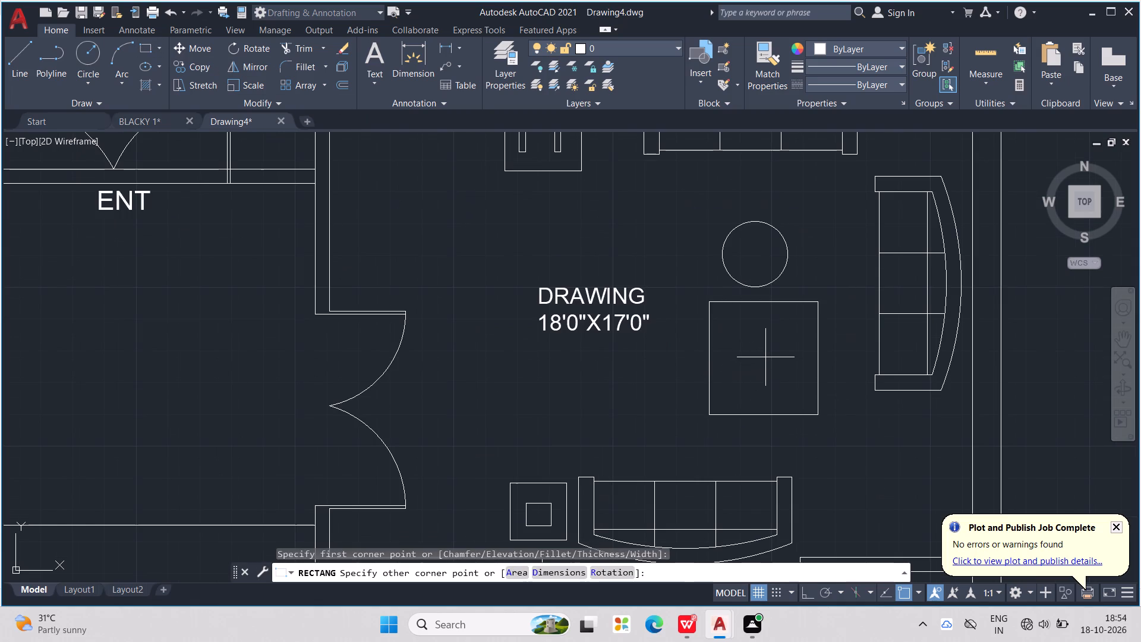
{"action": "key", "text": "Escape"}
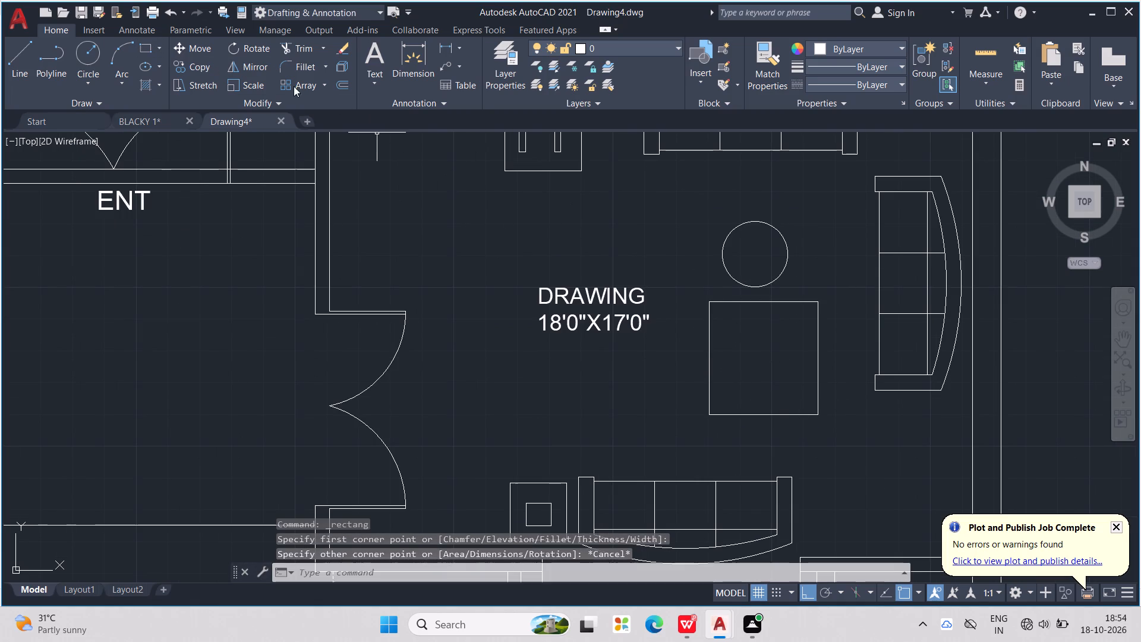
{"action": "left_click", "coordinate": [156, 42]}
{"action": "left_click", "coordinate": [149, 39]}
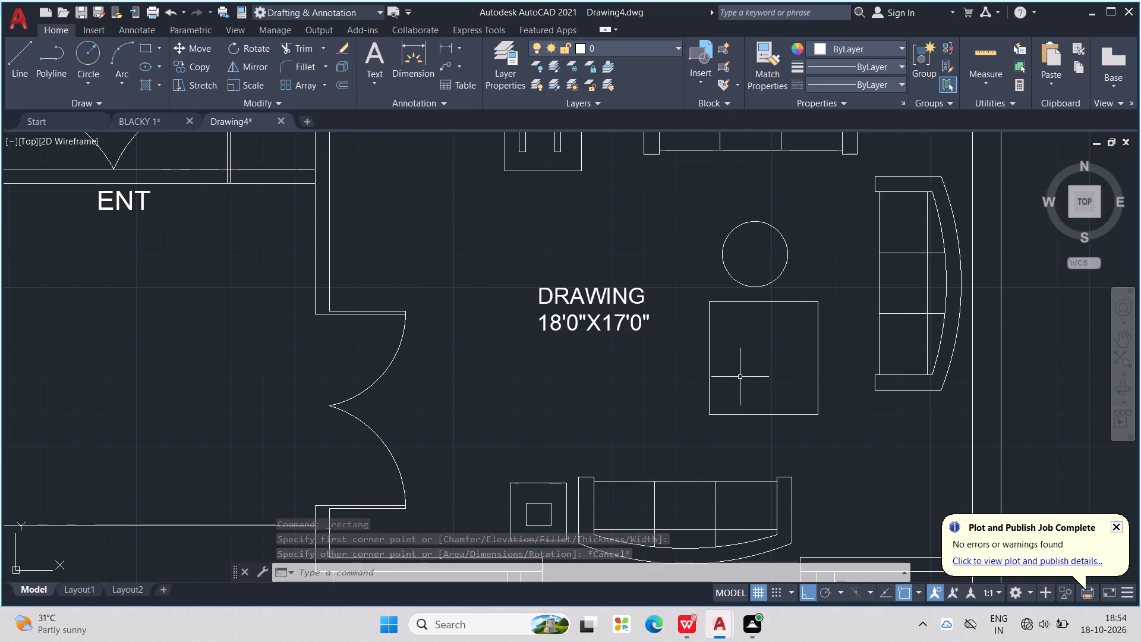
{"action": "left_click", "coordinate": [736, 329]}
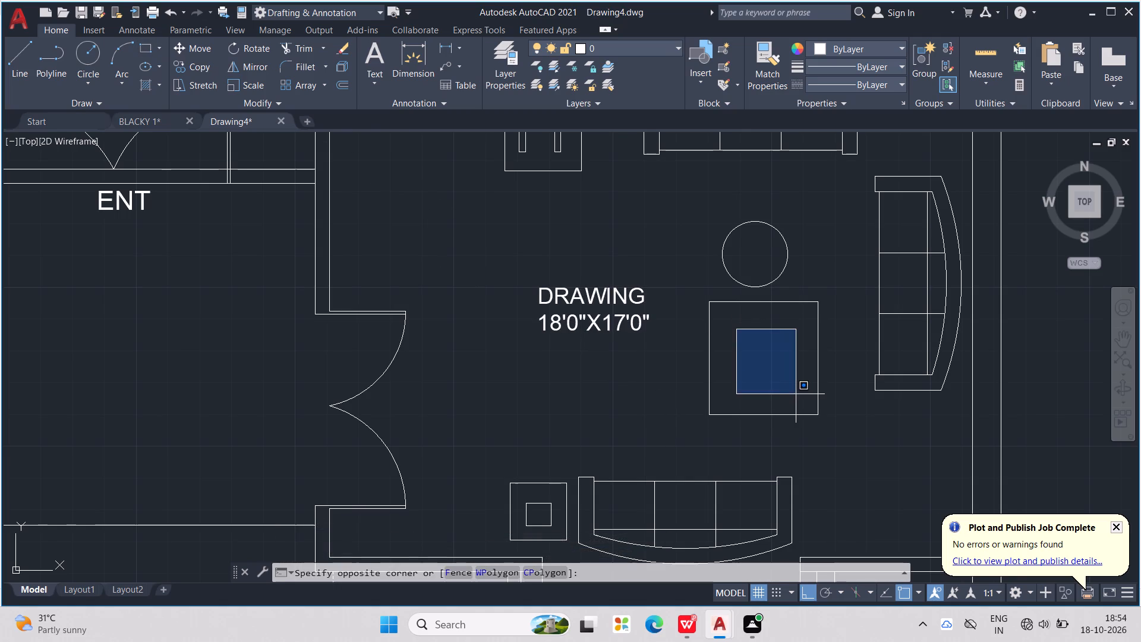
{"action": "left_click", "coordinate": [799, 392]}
Draw a smaller rectangle centred inside the new square centre table in the drawing room.
{"action": "left_click", "coordinate": [140, 46]}
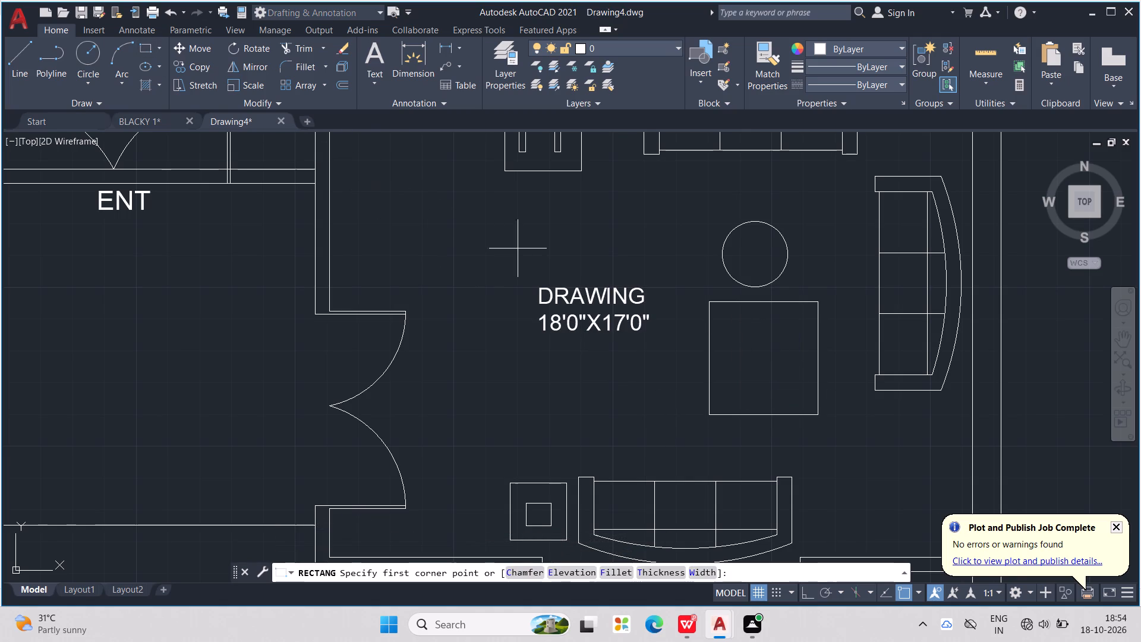
{"action": "left_click", "coordinate": [733, 328]}
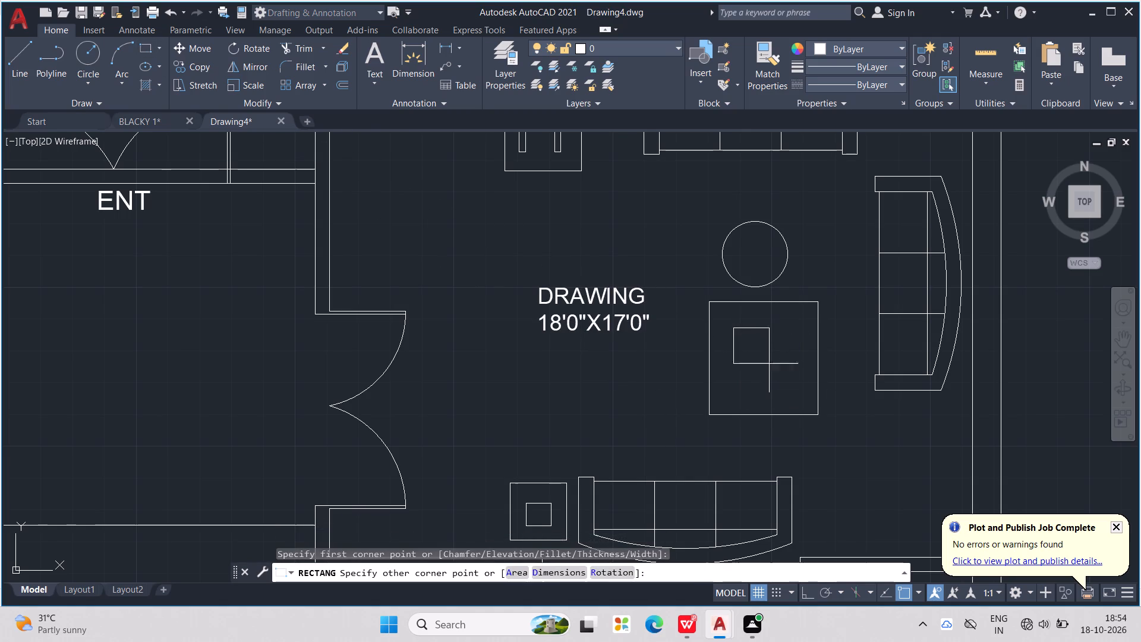
{"action": "left_click", "coordinate": [793, 396]}
Delete the round table above the square centre table in the drawing room.
{"action": "left_click_drag", "start_coordinate": [689, 279], "coordinate": [696, 282]}
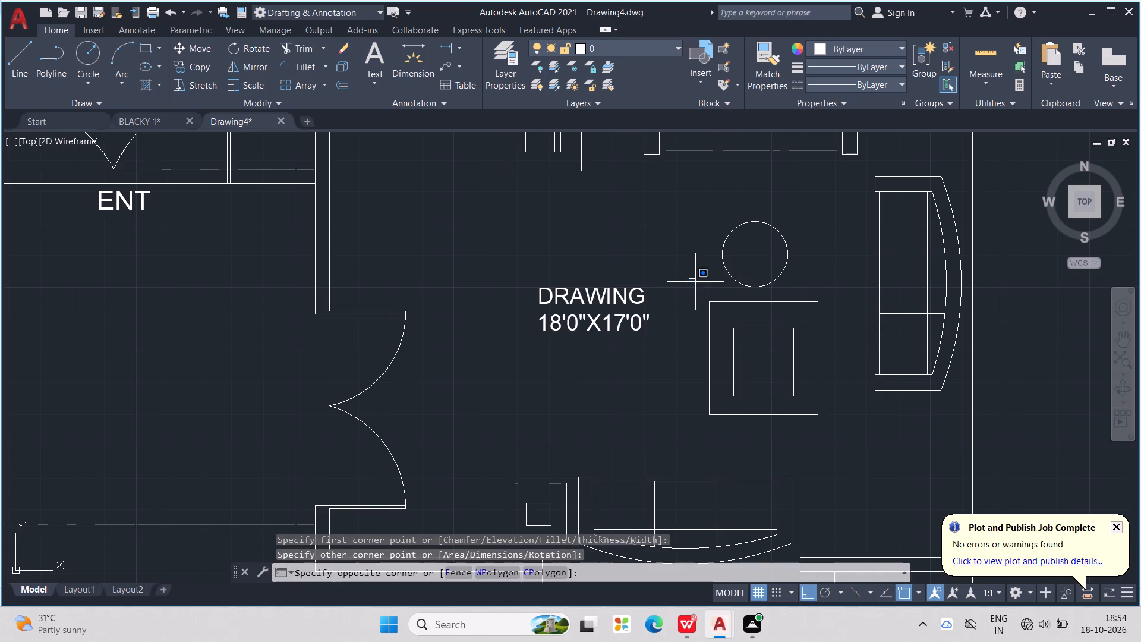
{"action": "left_click_drag", "start_coordinate": [696, 282], "coordinate": [715, 198]}
{"action": "key", "text": "Delete"}
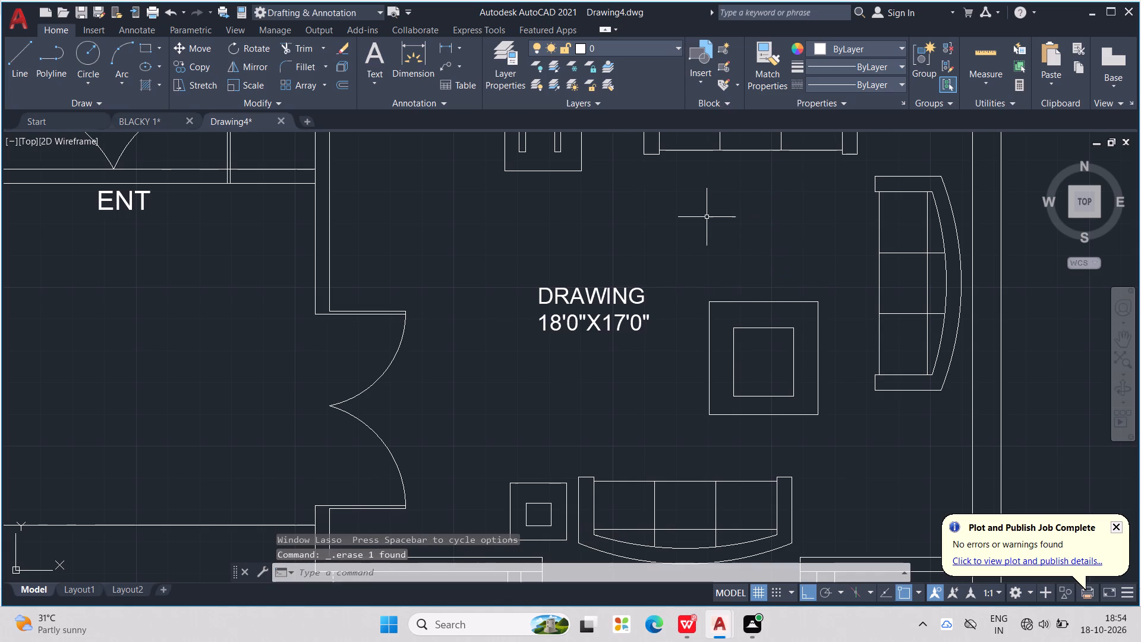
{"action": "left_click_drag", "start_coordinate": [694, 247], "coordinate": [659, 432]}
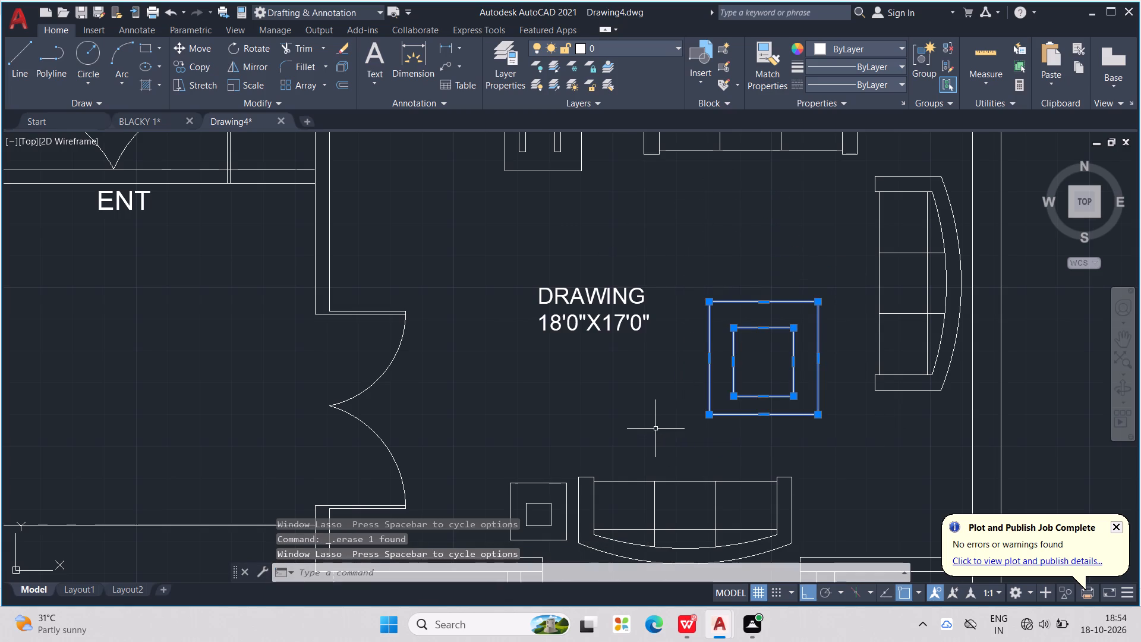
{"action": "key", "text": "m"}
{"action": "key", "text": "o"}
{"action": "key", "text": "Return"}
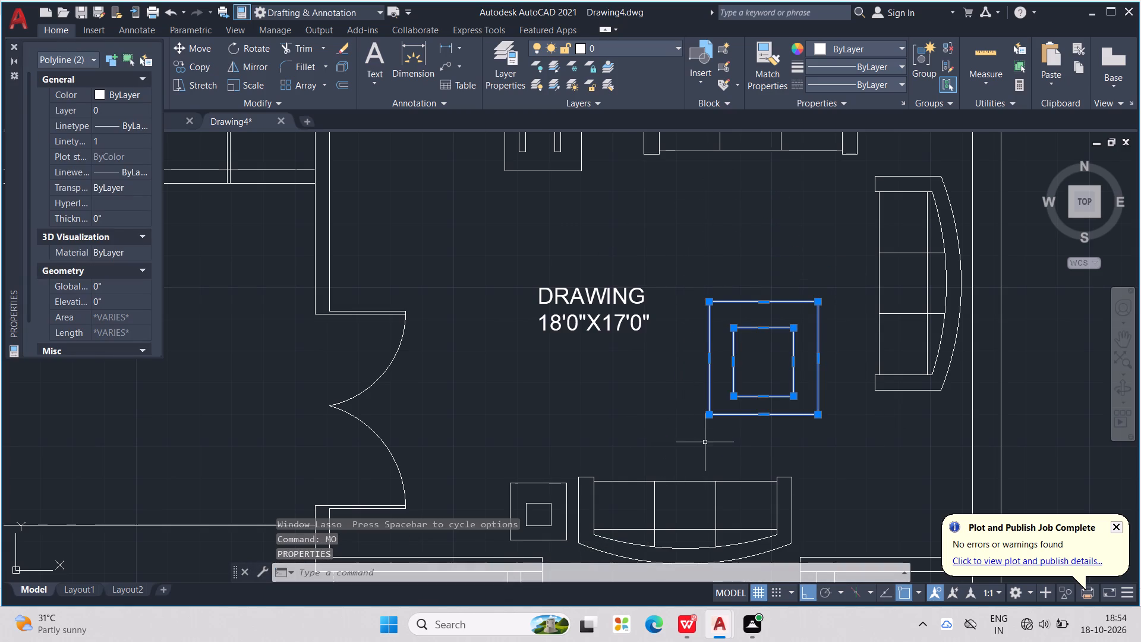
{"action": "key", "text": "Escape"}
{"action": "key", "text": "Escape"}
Move both rectangles of the centre table straight up, into the space between the drawing room's sofas.
{"action": "left_click_drag", "start_coordinate": [679, 272], "coordinate": [679, 432]}
{"action": "key", "text": "m"}
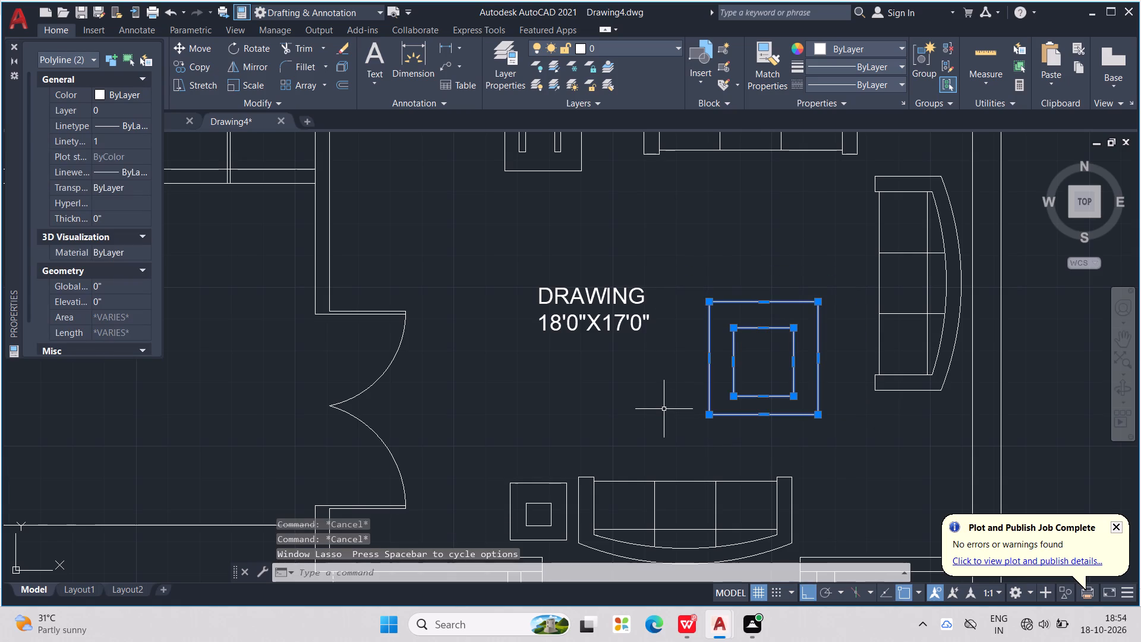
{"action": "key", "text": "o"}
{"action": "key", "text": "v"}
{"action": "key", "text": "Return"}
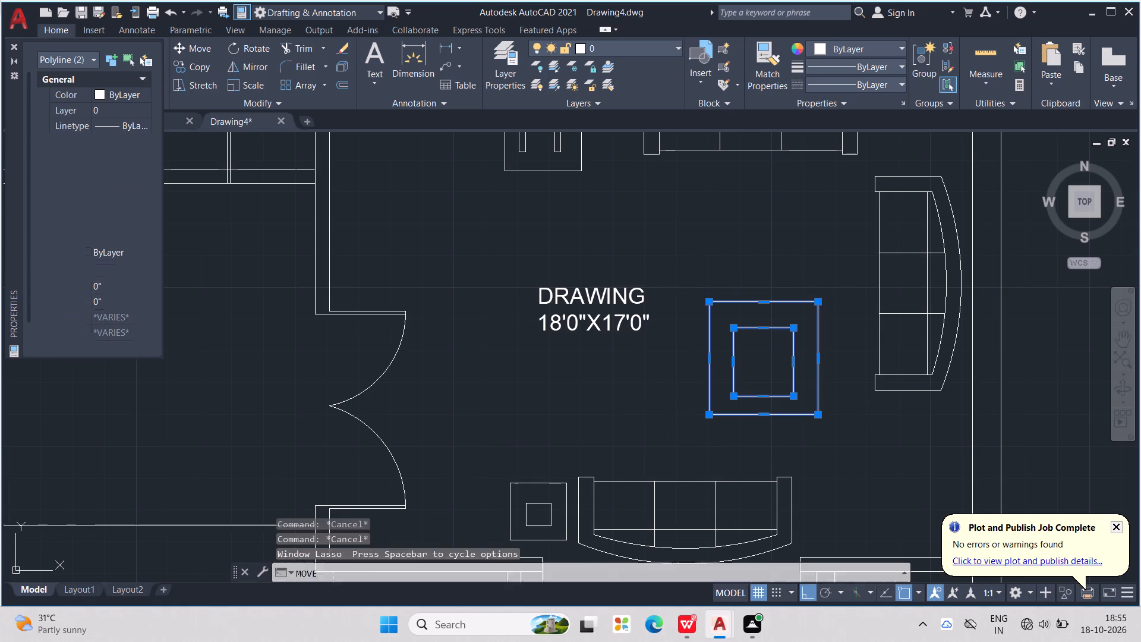
{"action": "left_click_drag", "start_coordinate": [708, 417], "coordinate": [711, 370]}
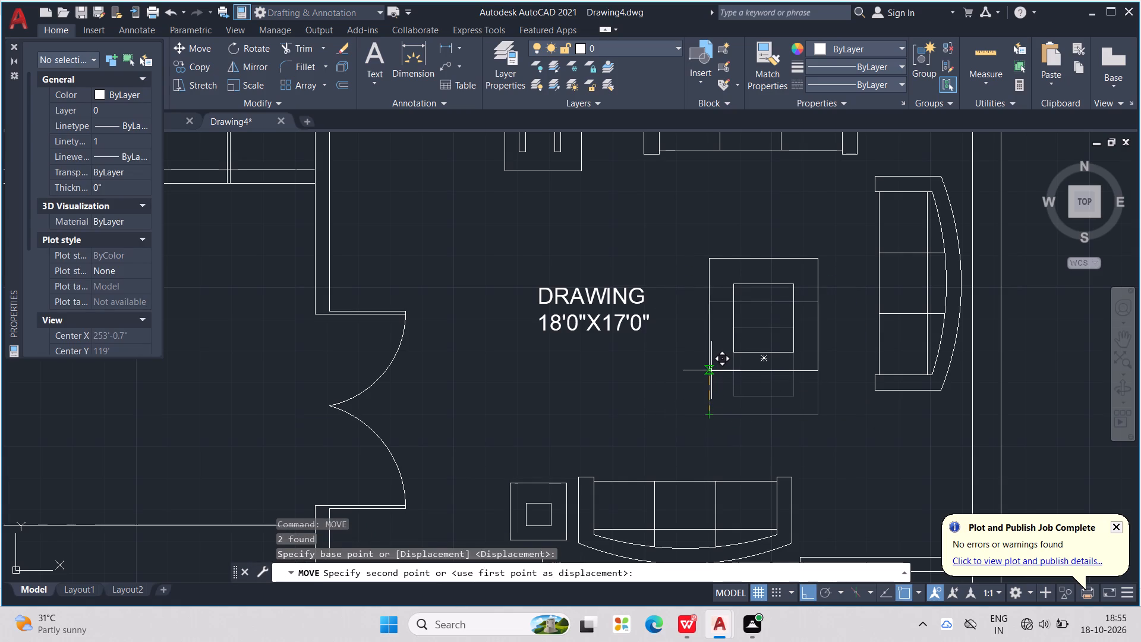
{"action": "left_click_drag", "start_coordinate": [711, 370], "coordinate": [711, 370]}
{"action": "left_click", "coordinate": [711, 370]}
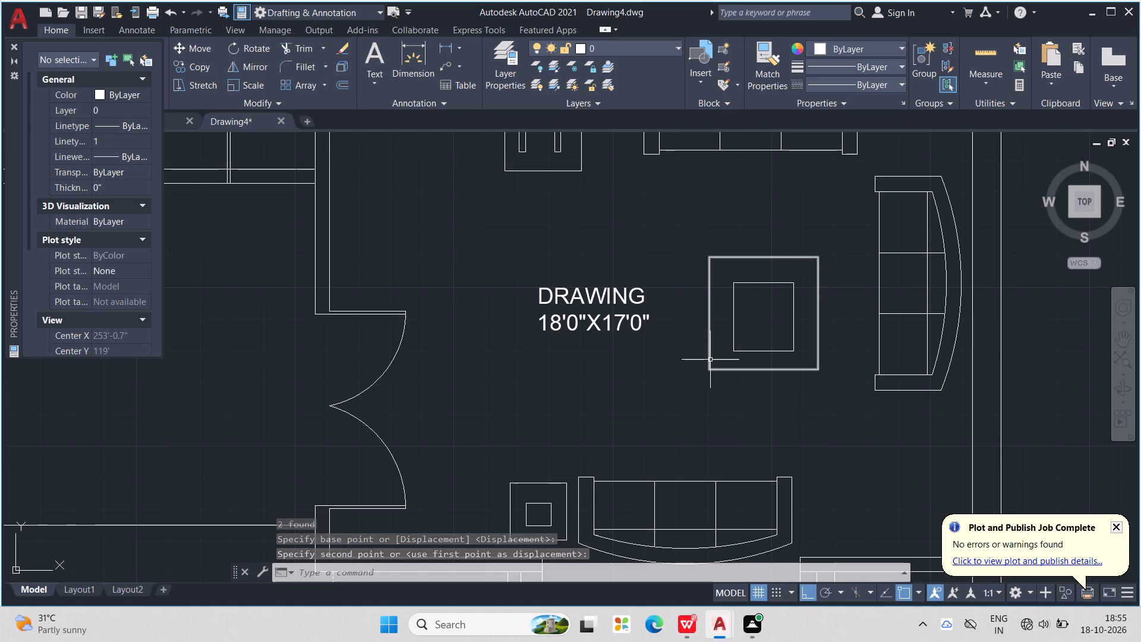
Insert the "Car - sedan side" block from DesignCenter's Landscaping.dwg into the empty area west of the house plan.
{"action": "middle_click_drag", "start_coordinate": [745, 396], "coordinate": [830, 365]}
{"action": "scroll", "coordinate": [844, 364], "scroll_direction": "down", "scroll_amount": 3}
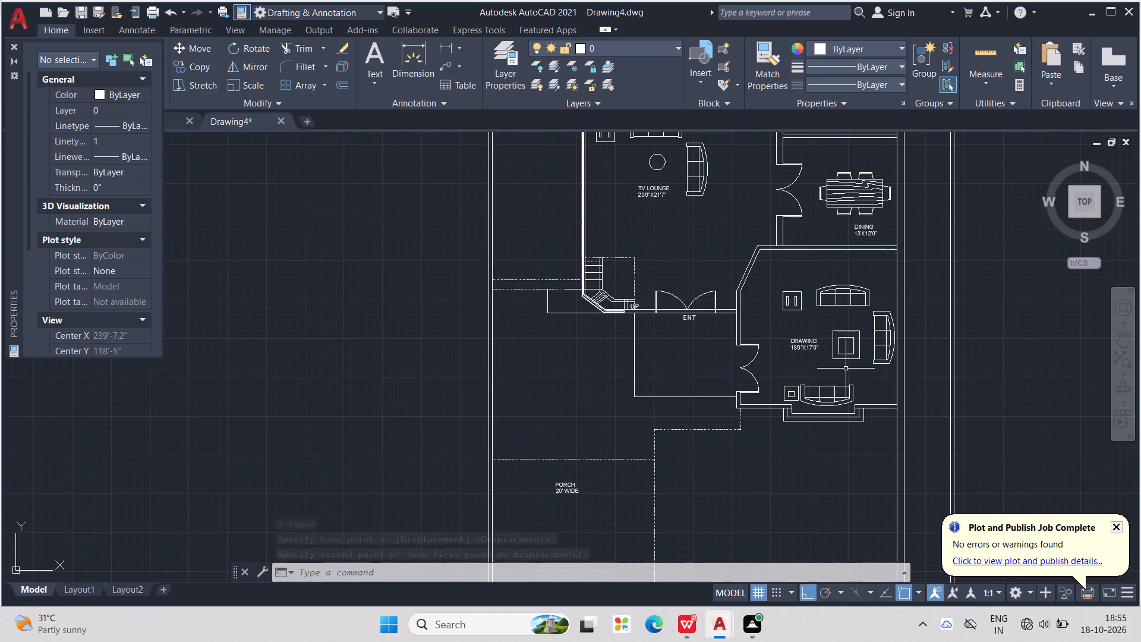
{"action": "middle_click_drag", "start_coordinate": [831, 427], "coordinate": [997, 410]}
{"action": "scroll", "coordinate": [998, 408], "scroll_direction": "down", "scroll_amount": 2}
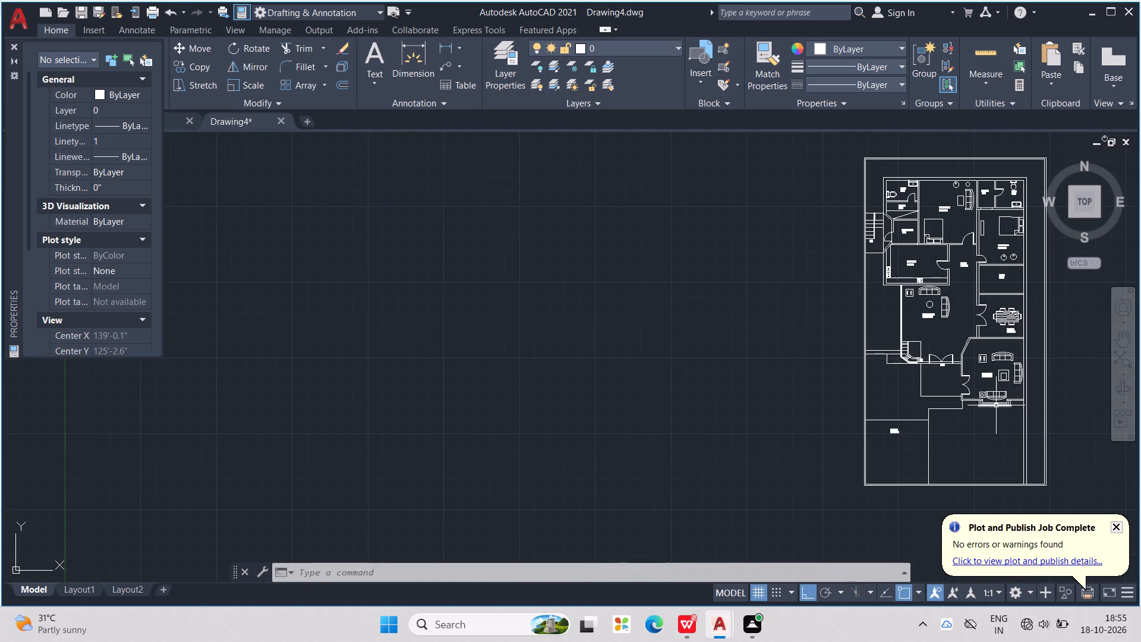
{"action": "key", "text": "ctrl+2"}
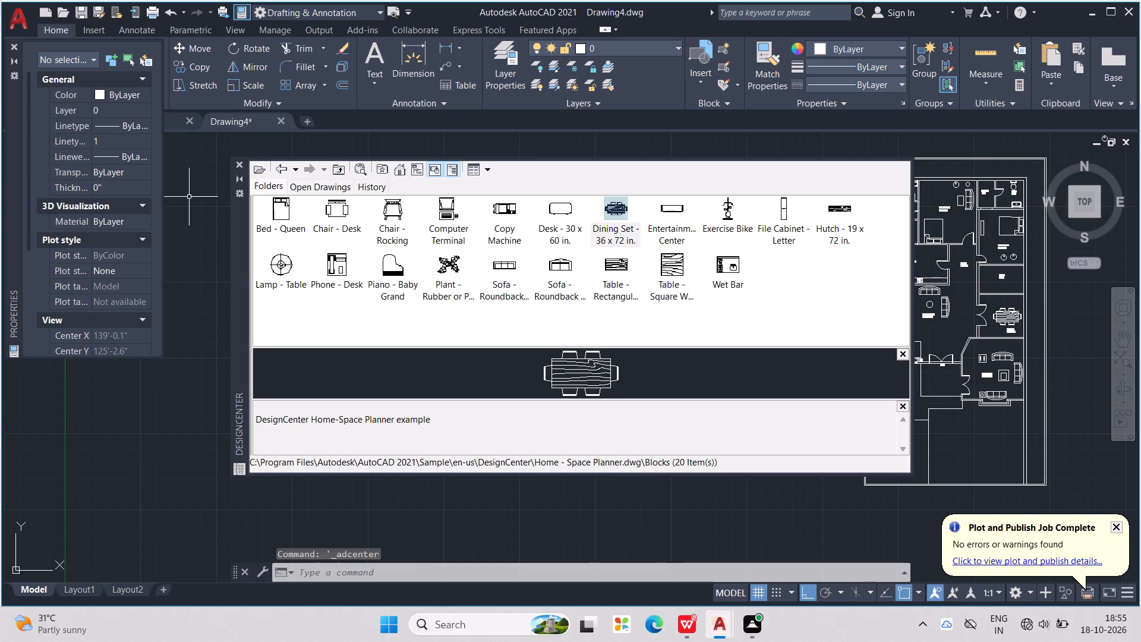
{"action": "double_click", "coordinate": [276, 166]}
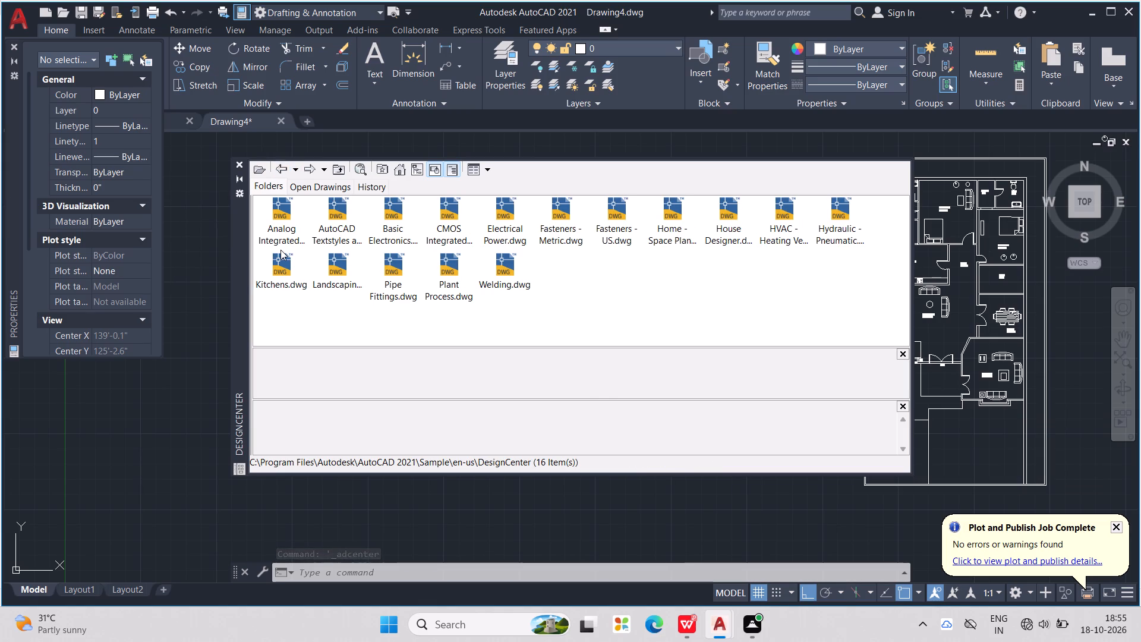
{"action": "left_click", "coordinate": [282, 268]}
{"action": "triple_click", "coordinate": [348, 280]}
{"action": "left_click", "coordinate": [274, 192]}
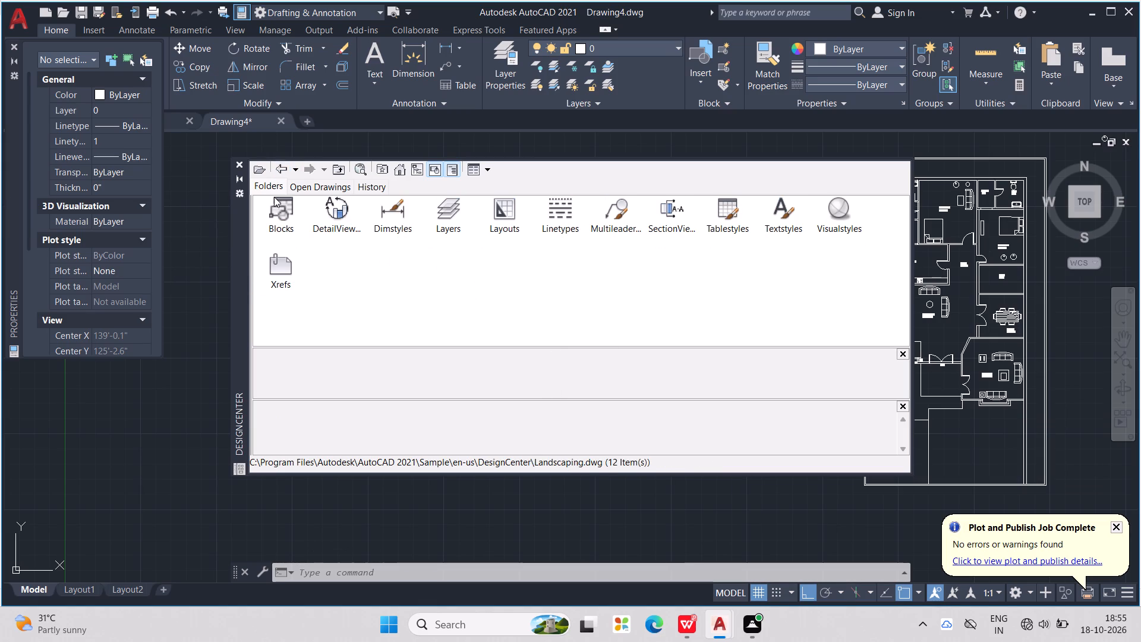
{"action": "left_click", "coordinate": [276, 201]}
{"action": "double_click", "coordinate": [280, 206]}
{"action": "double_click", "coordinate": [280, 211]}
{"action": "triple_click", "coordinate": [278, 211]}
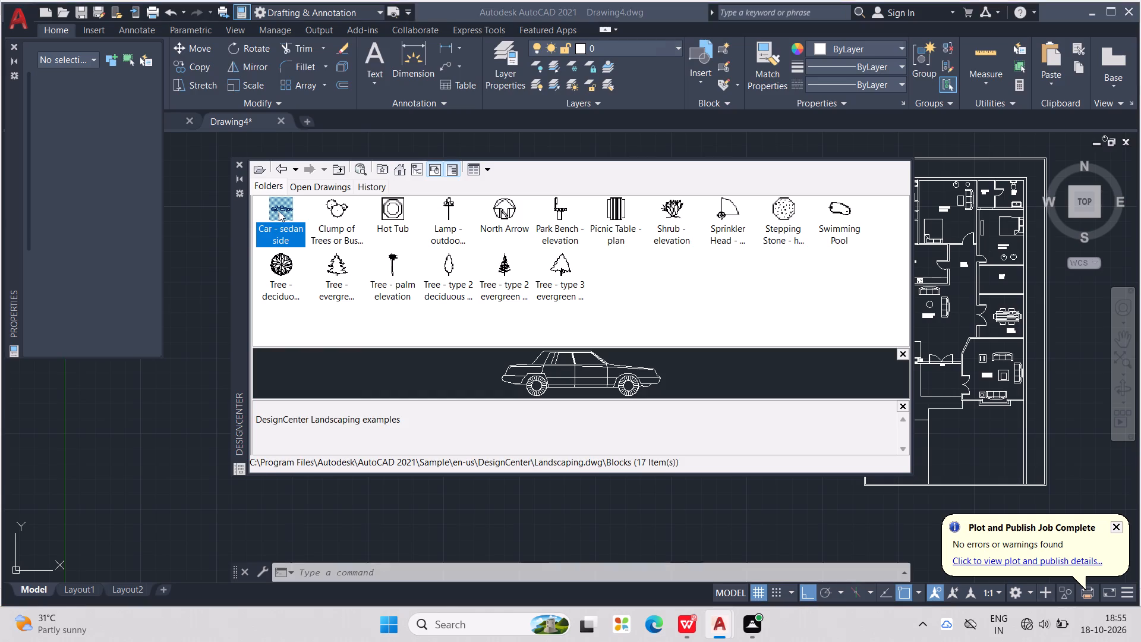
{"action": "left_click", "coordinate": [689, 408]}
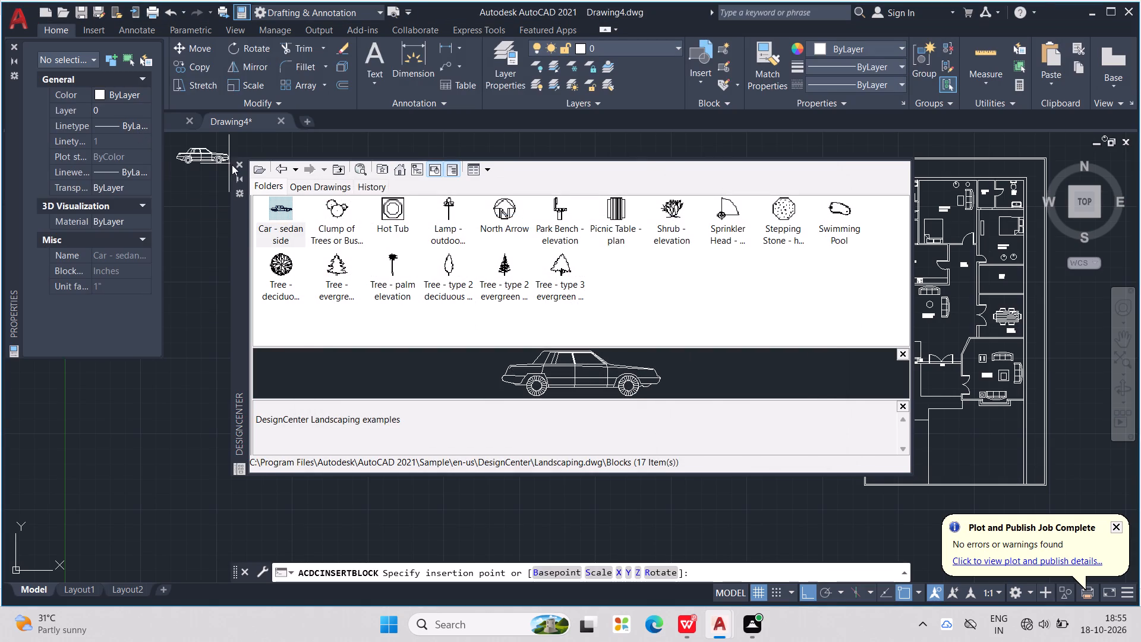
{"action": "left_click", "coordinate": [238, 166]}
{"action": "middle_click_drag", "start_coordinate": [737, 416], "coordinate": [666, 364]}
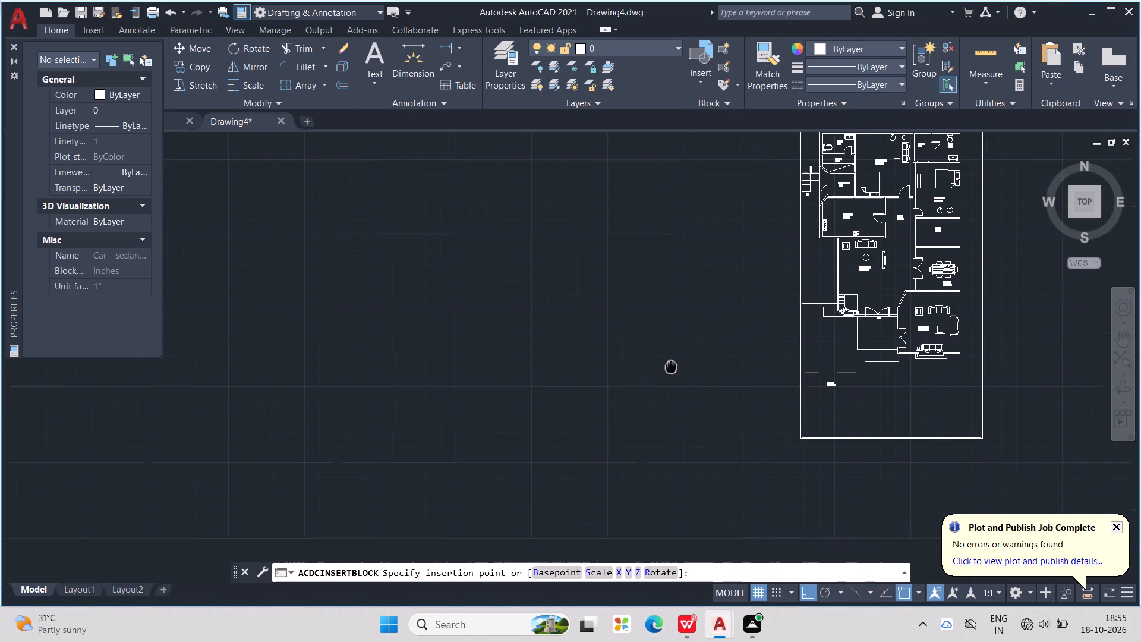
{"action": "middle_click_drag", "start_coordinate": [666, 364], "coordinate": [663, 362]}
{"action": "left_click", "coordinate": [617, 391]}
Rotate the inserted car block 90 degrees so that it stands vertically.
{"action": "left_click", "coordinate": [609, 377]}
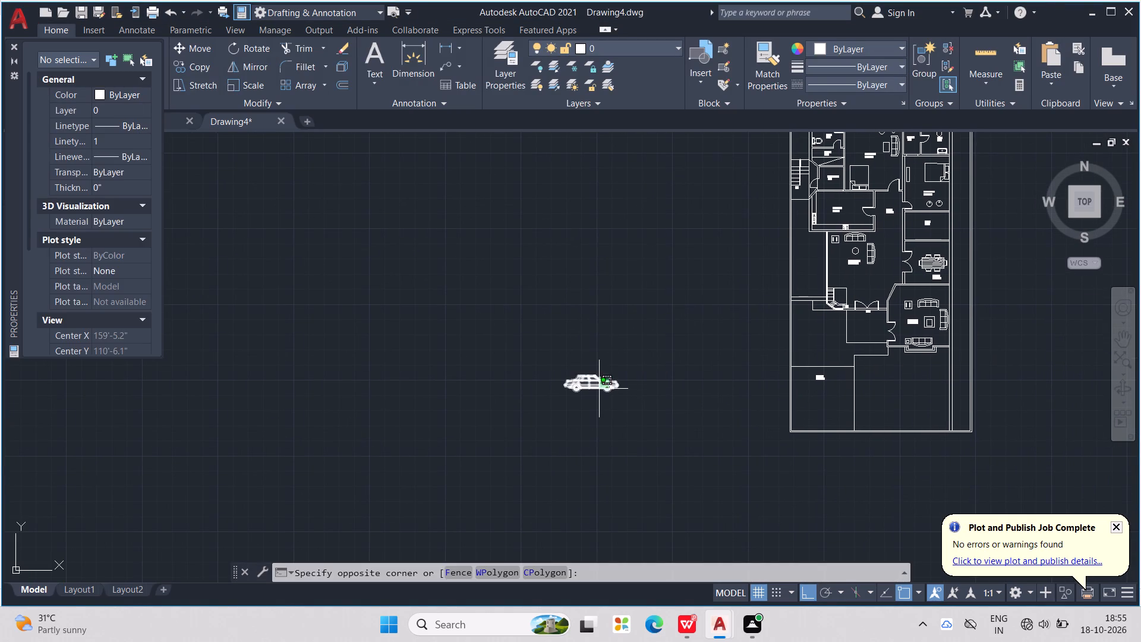
{"action": "left_click", "coordinate": [599, 389]}
{"action": "key", "text": "r"}
{"action": "key", "text": "o"}
{"action": "key", "text": "Return"}
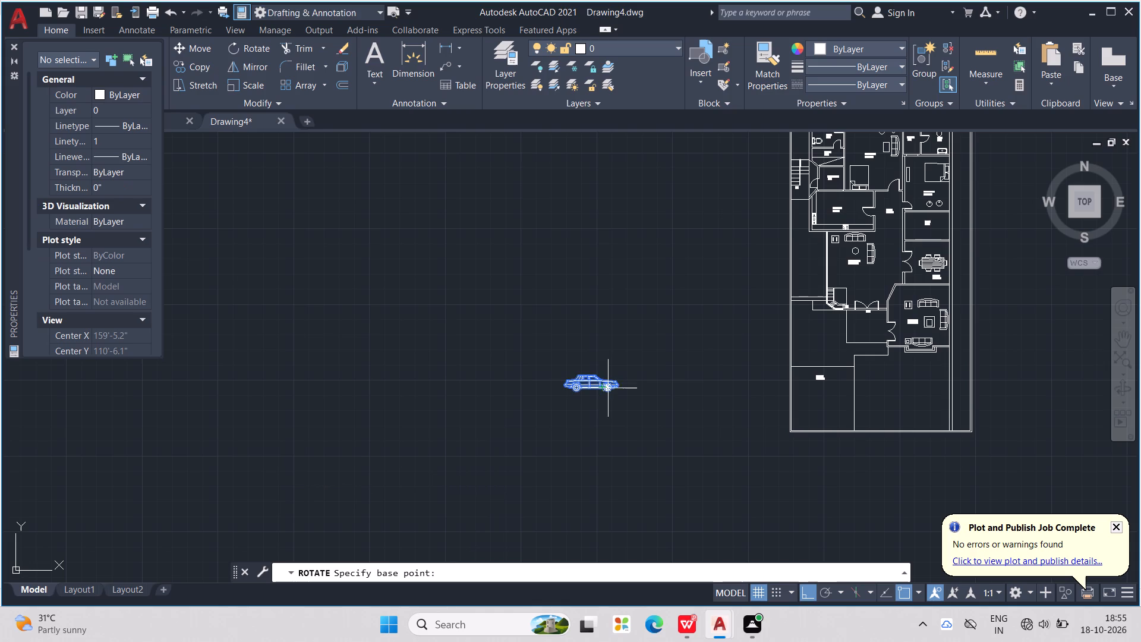
{"action": "left_click", "coordinate": [612, 384]}
{"action": "left_click", "coordinate": [595, 285]}
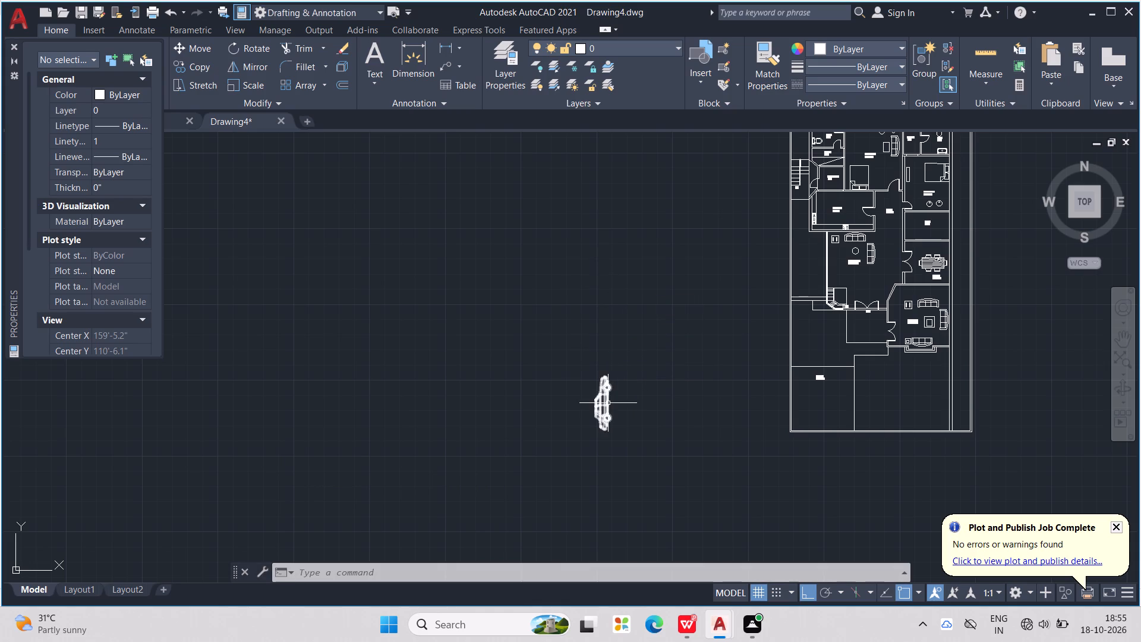
Copy the vertical car into the western half of the porch, beside the PORCH label.
{"action": "left_click", "coordinate": [608, 403]}
{"action": "key", "text": "ctrl+c"}
{"action": "key", "text": "ctrl+v"}
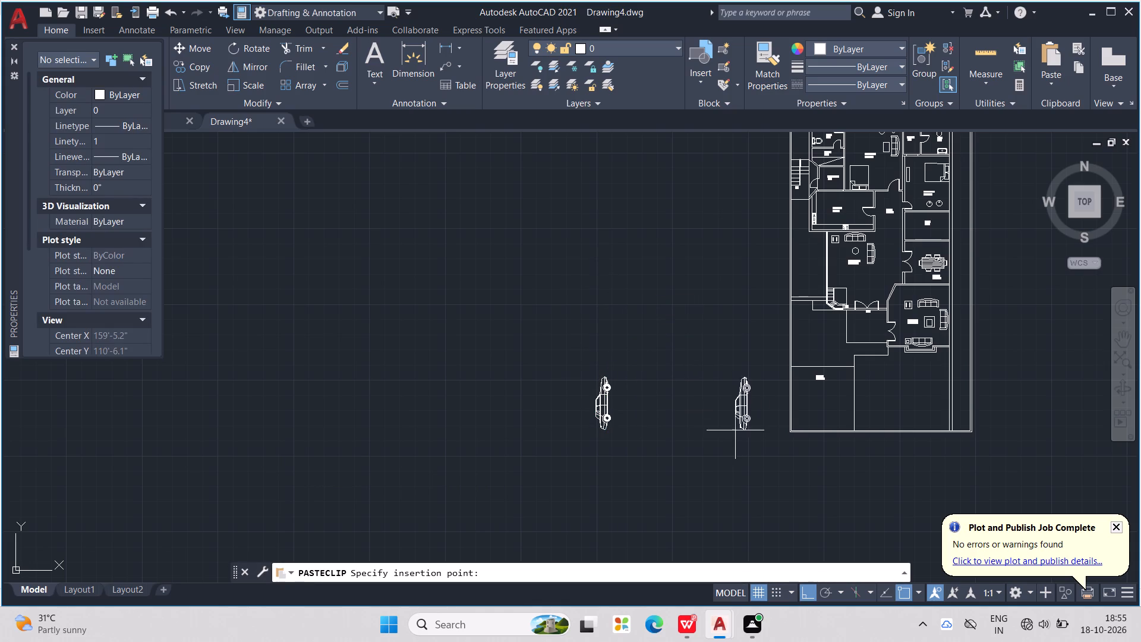
{"action": "scroll", "coordinate": [815, 440], "scroll_direction": "up", "scroll_amount": 3}
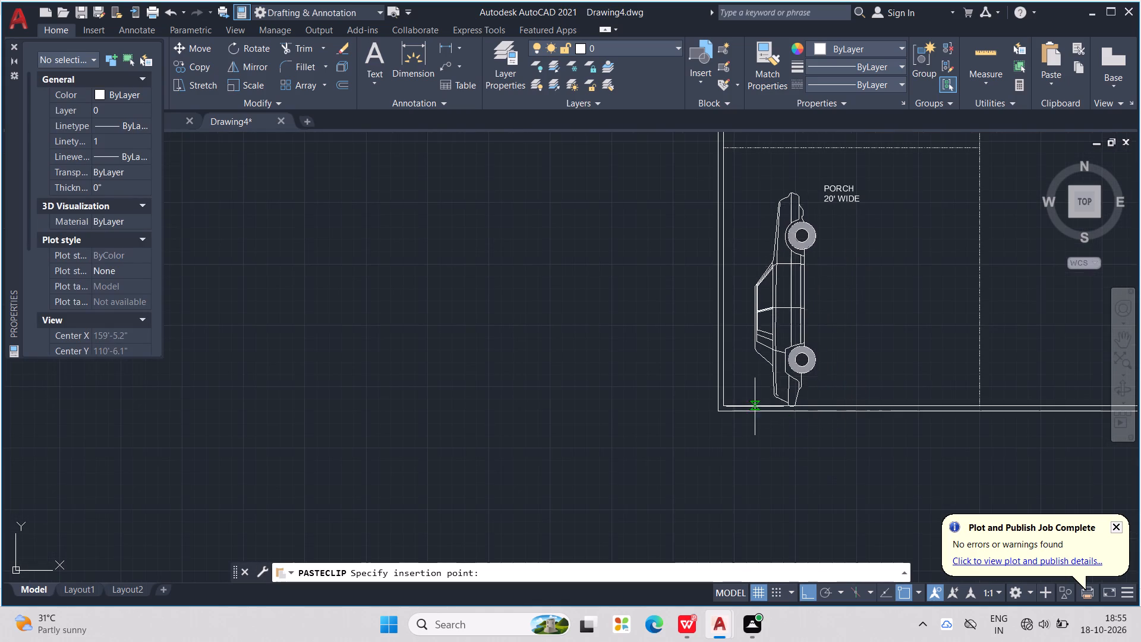
{"action": "left_click", "coordinate": [765, 392]}
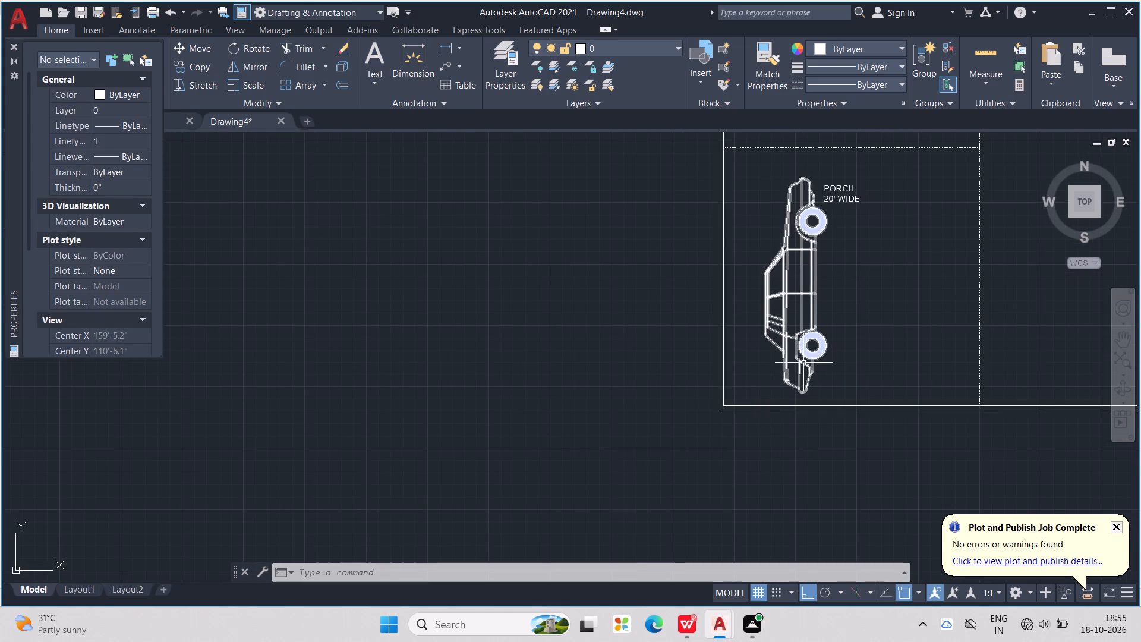
Place a second copy of the car in the porch, east of the first one and level with it.
{"action": "left_click", "coordinate": [804, 362]}
{"action": "key", "text": "ctrl+c"}
{"action": "key", "text": "ctrl+v"}
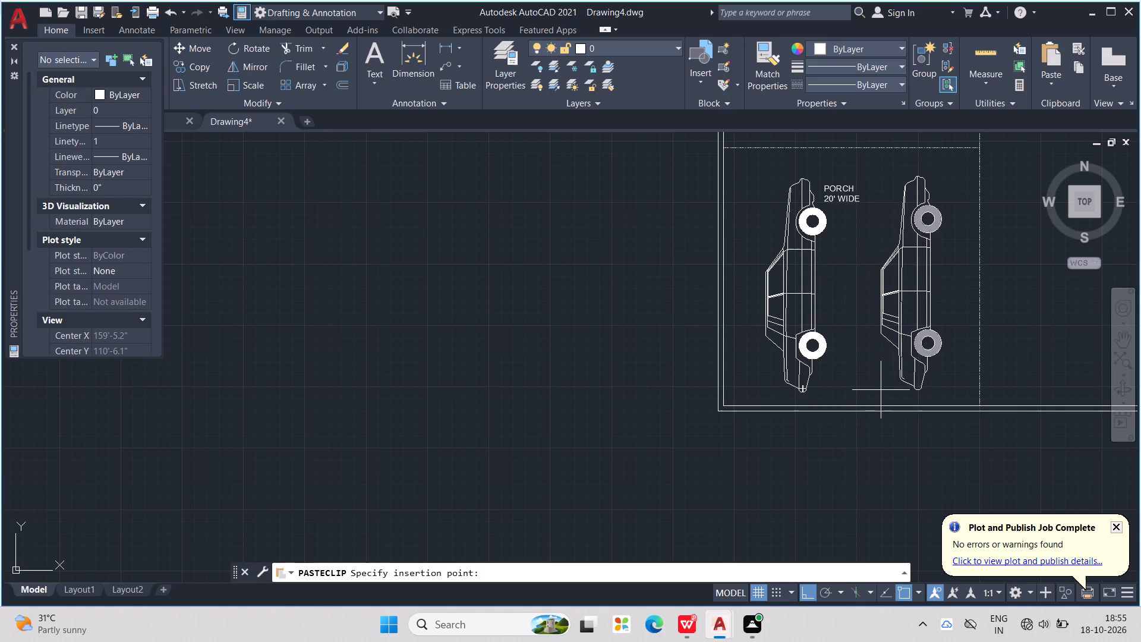
{"action": "left_click", "coordinate": [882, 391]}
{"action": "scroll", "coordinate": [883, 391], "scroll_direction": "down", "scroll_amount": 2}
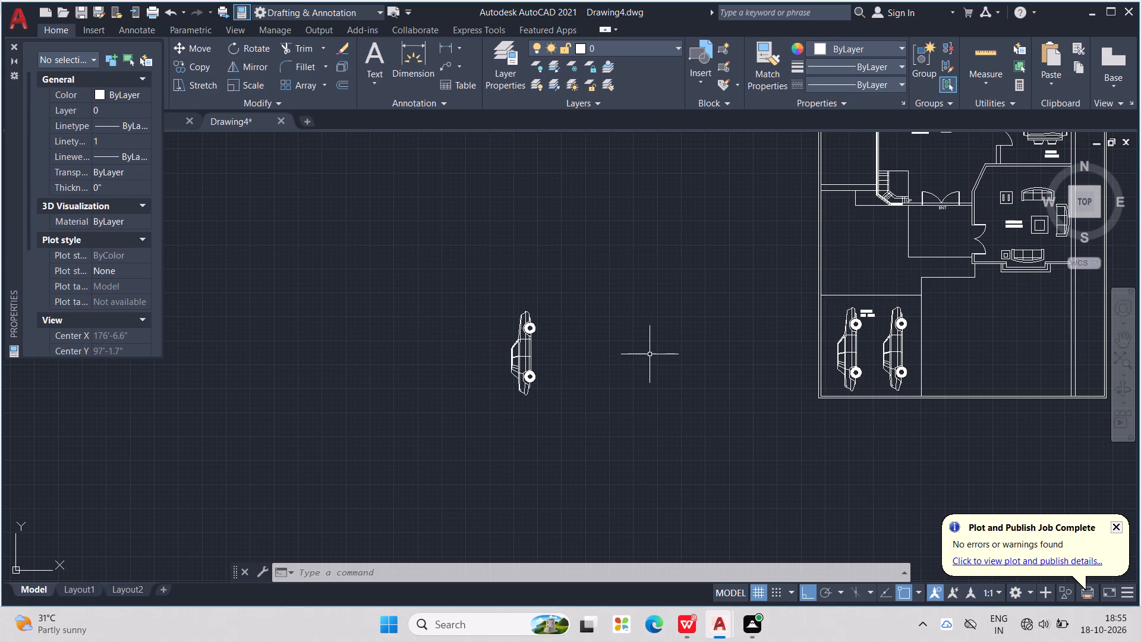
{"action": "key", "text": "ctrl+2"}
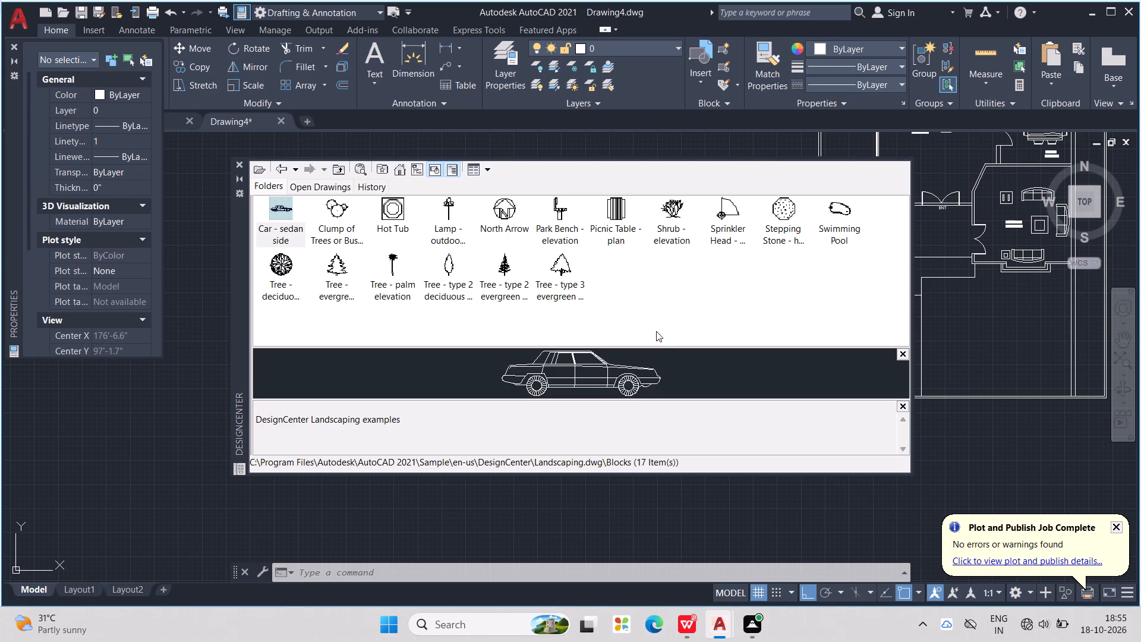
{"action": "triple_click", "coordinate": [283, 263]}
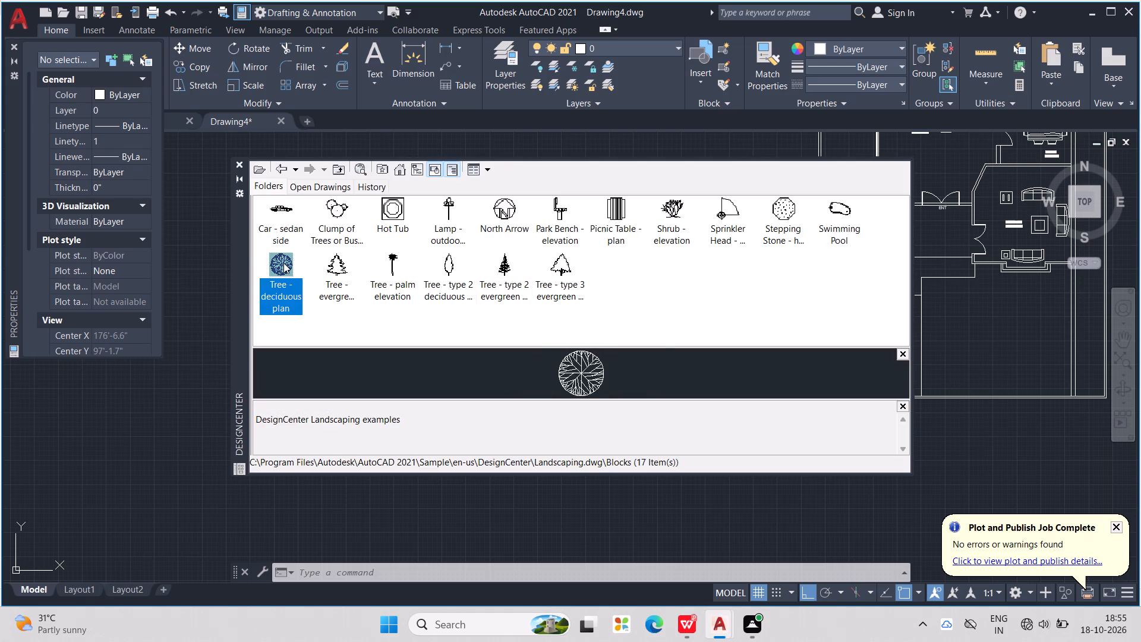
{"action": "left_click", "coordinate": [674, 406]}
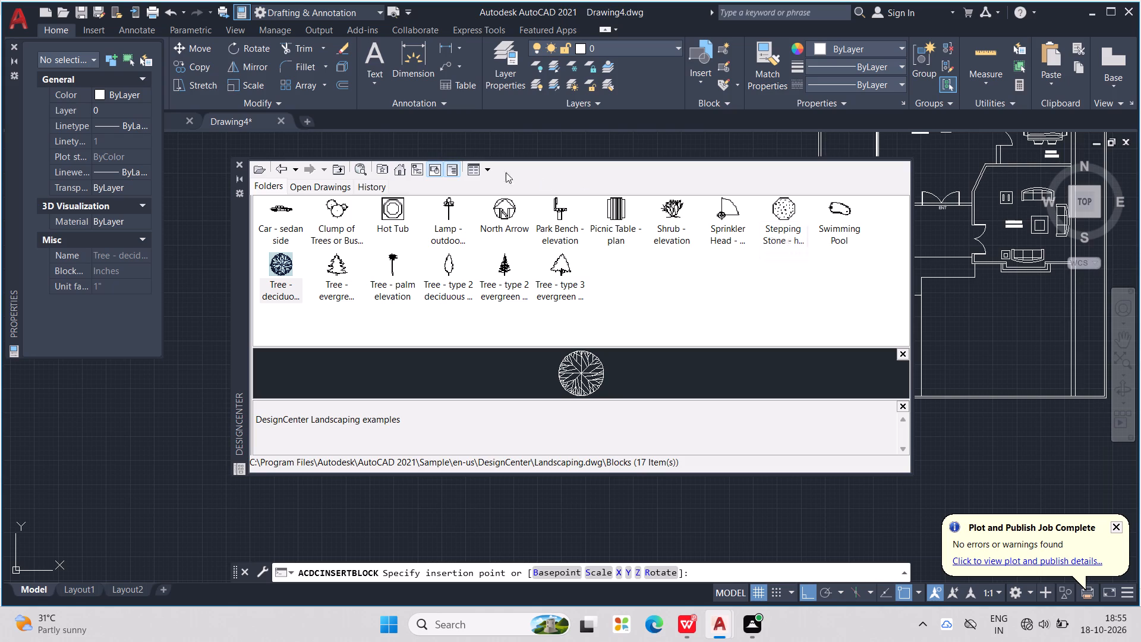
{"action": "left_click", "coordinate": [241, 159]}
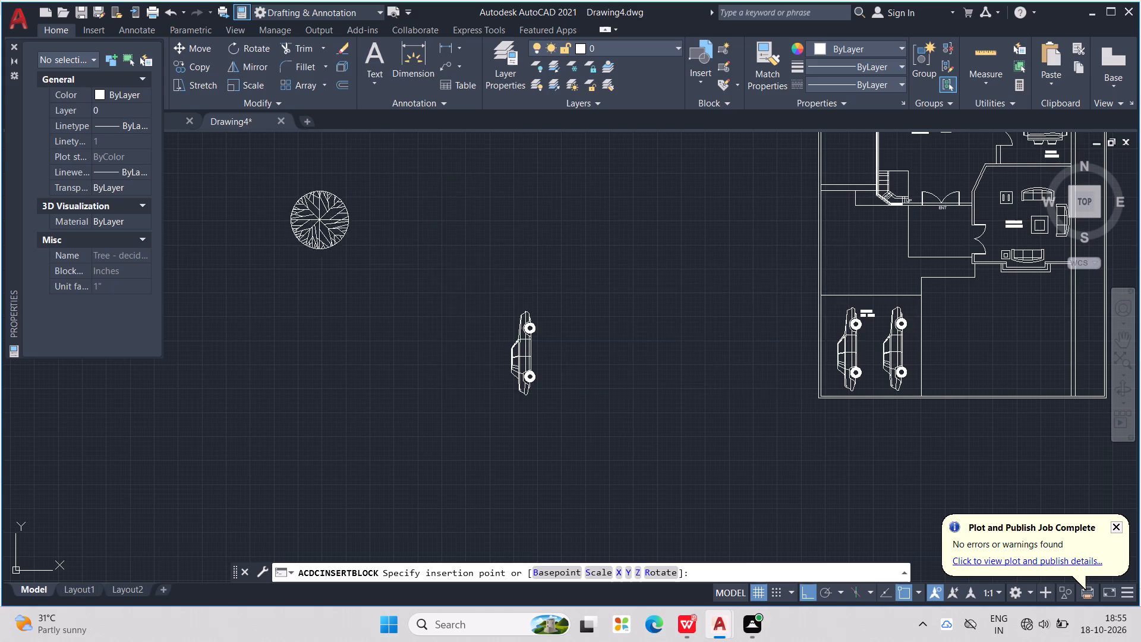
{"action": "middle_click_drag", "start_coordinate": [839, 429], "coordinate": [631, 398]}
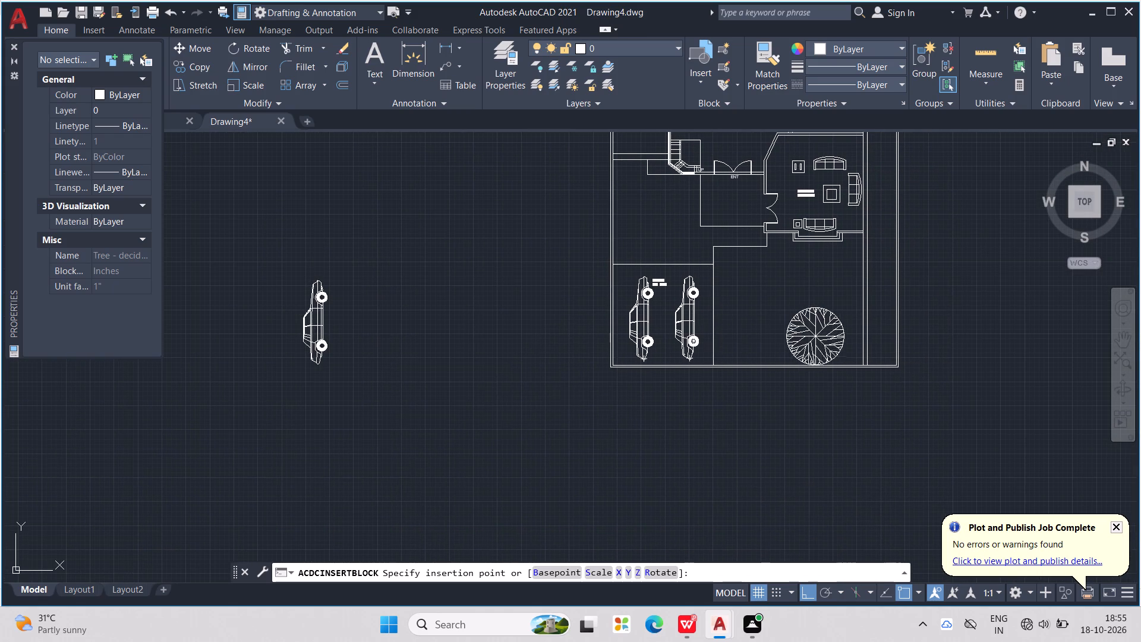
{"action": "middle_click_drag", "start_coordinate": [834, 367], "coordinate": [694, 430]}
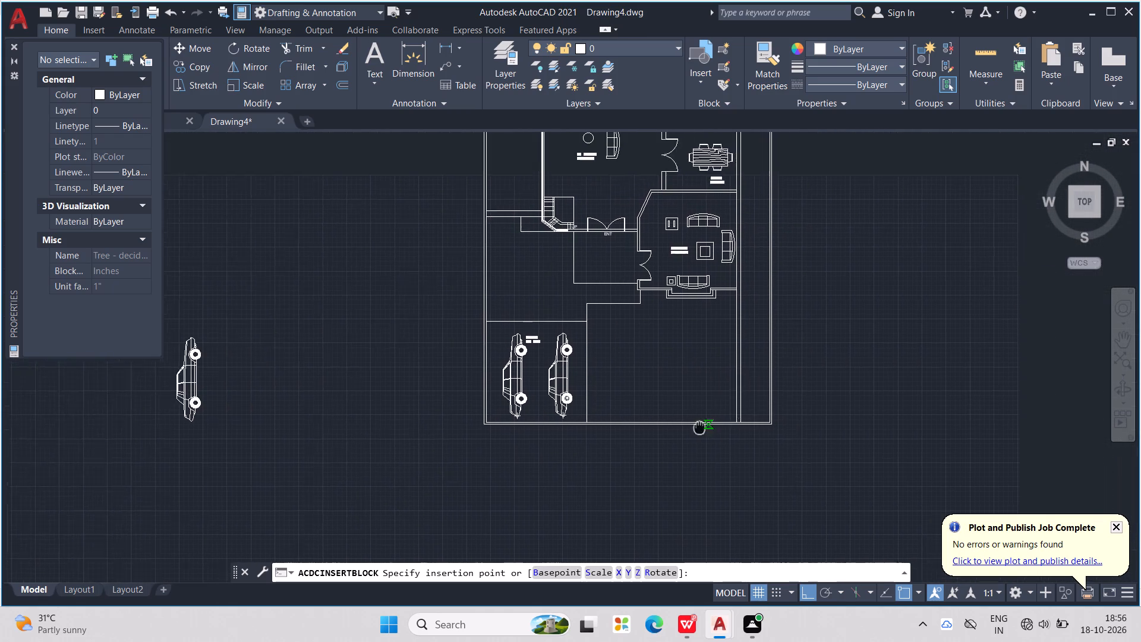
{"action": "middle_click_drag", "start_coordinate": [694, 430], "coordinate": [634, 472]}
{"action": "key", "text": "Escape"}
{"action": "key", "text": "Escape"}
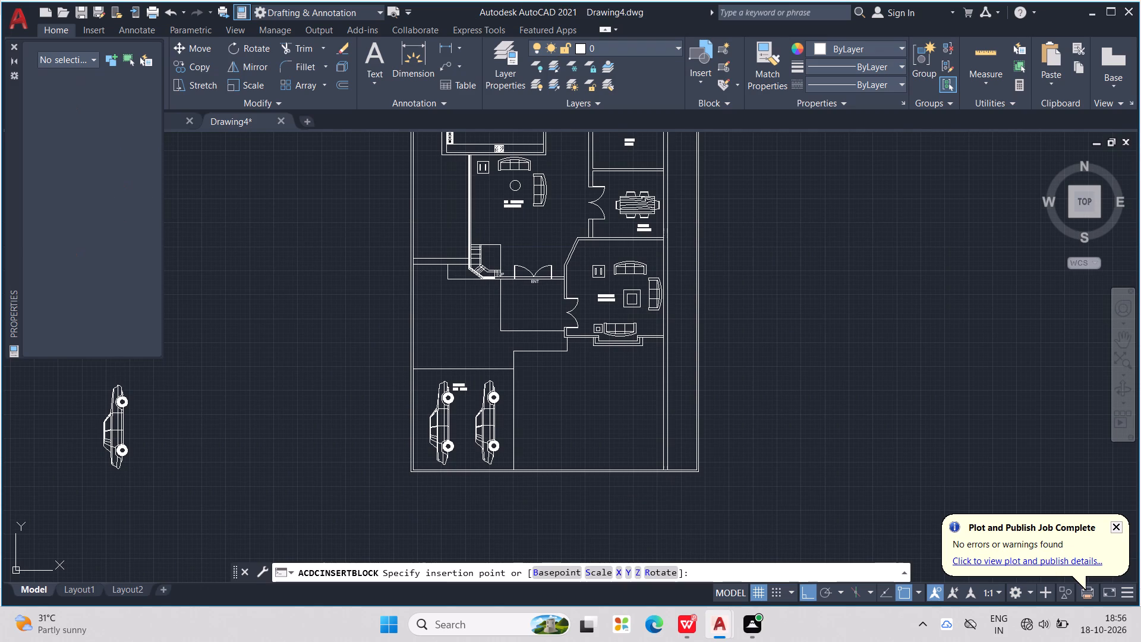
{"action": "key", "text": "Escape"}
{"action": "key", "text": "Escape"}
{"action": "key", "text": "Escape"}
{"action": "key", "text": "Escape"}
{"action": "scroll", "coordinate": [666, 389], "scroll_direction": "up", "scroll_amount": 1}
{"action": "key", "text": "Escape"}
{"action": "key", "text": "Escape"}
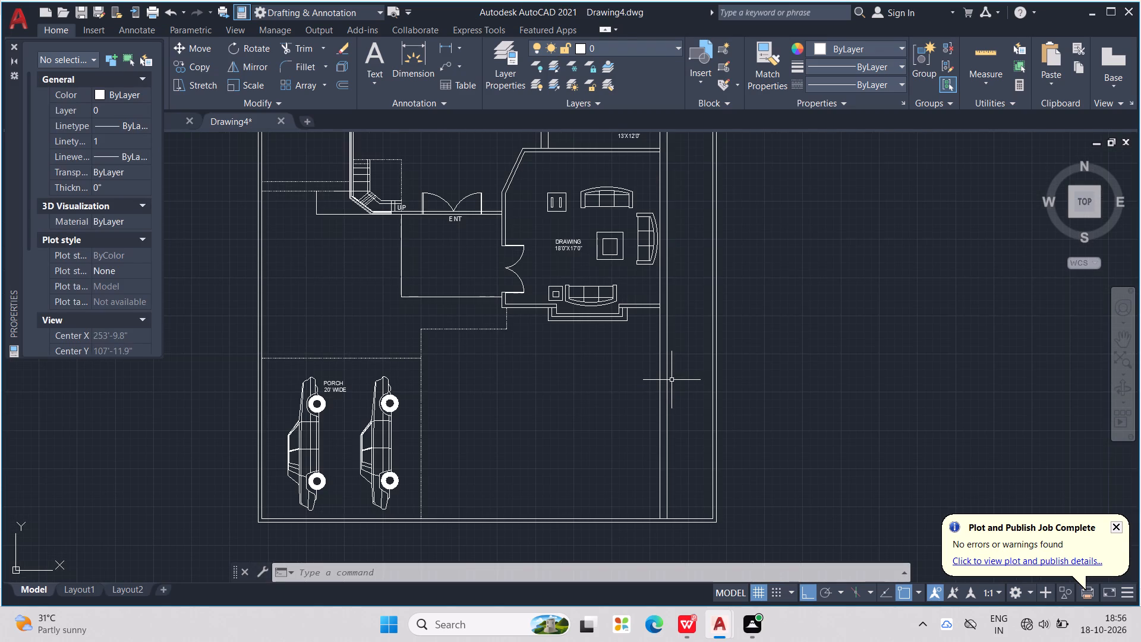
Extend the drawing room's south wall line east to the outer line of its east wall.
{"action": "type", "text": "EX"}
{"action": "key", "text": "Return"}
{"action": "left_click_drag", "start_coordinate": [647, 299], "coordinate": [649, 311]}
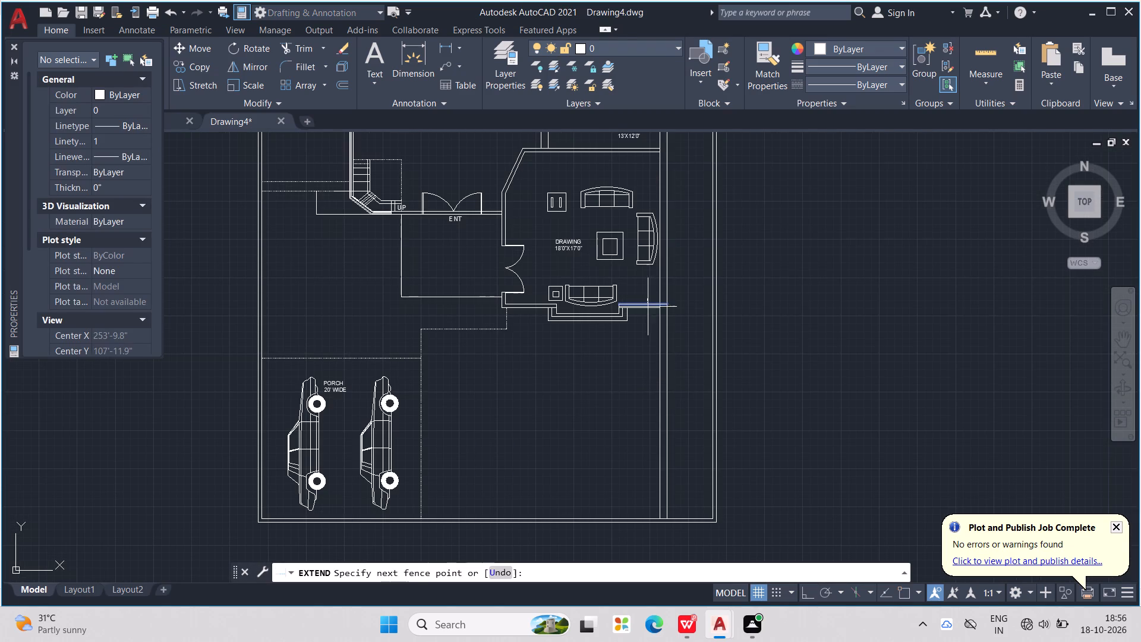
{"action": "left_click_drag", "start_coordinate": [649, 311], "coordinate": [650, 322]}
{"action": "key", "text": "Escape"}
{"action": "key", "text": "Escape"}
{"action": "key", "text": "Escape"}
{"action": "key", "text": "Escape"}
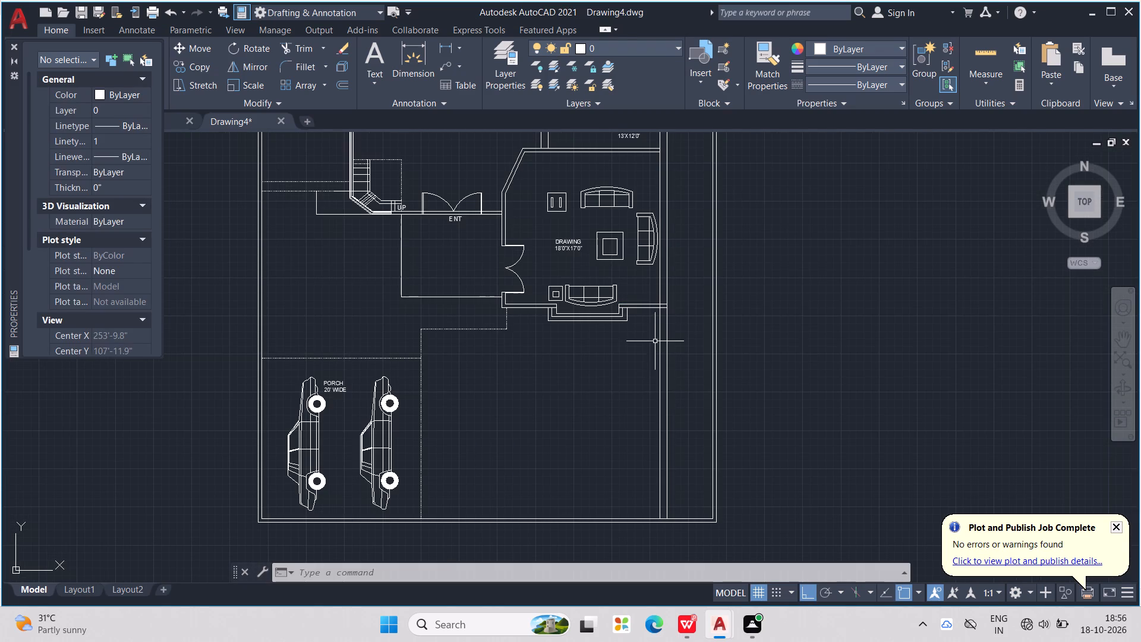
Trim the two east wall lines below the drawing room and the overlapping line segments inside its southeast wall corner.
{"action": "type", "text": "TR"}
{"action": "key", "text": "Return"}
{"action": "left_click_drag", "start_coordinate": [692, 370], "coordinate": [651, 391]}
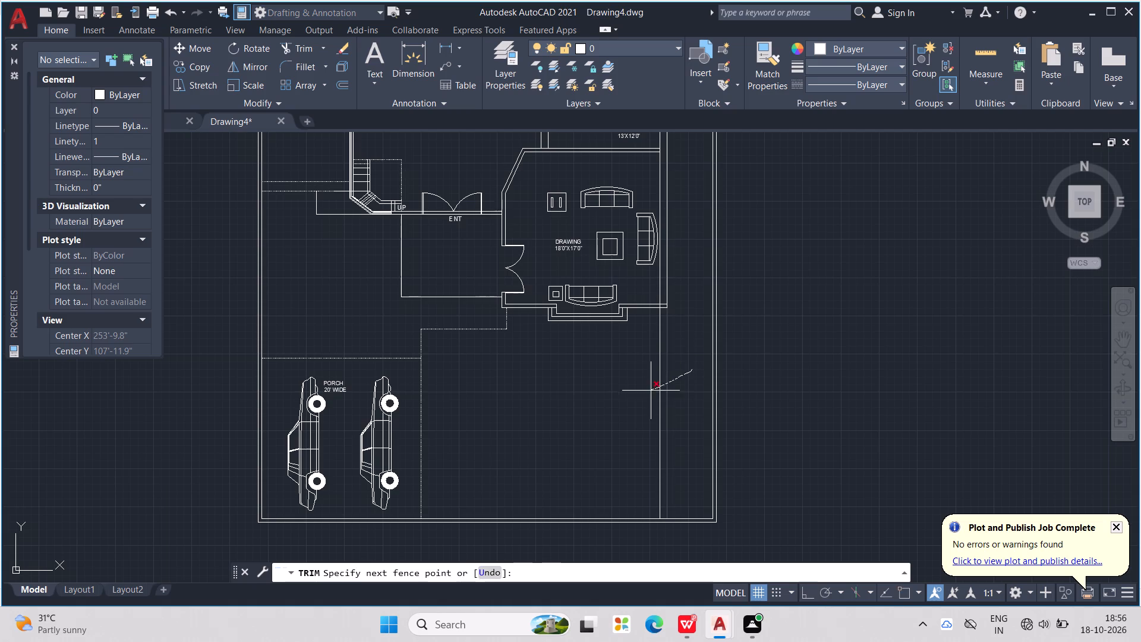
{"action": "left_click_drag", "start_coordinate": [651, 391], "coordinate": [644, 392]}
{"action": "scroll", "coordinate": [636, 332], "scroll_direction": "up", "scroll_amount": 2}
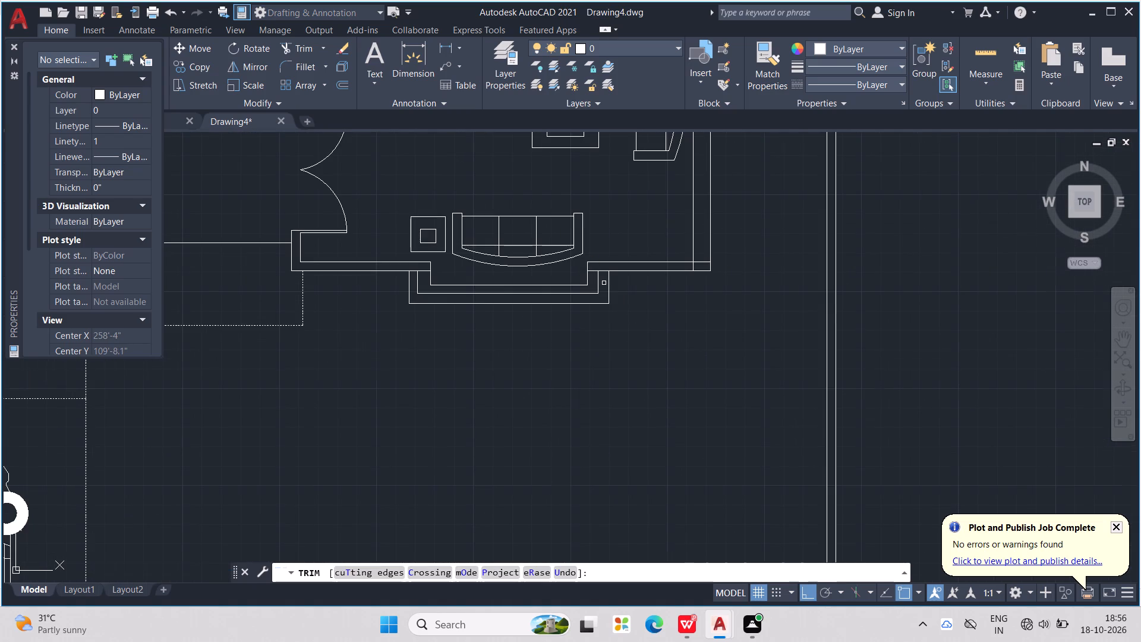
{"action": "scroll", "coordinate": [604, 283], "scroll_direction": "up", "scroll_amount": 1}
{"action": "left_click_drag", "start_coordinate": [754, 257], "coordinate": [759, 251]}
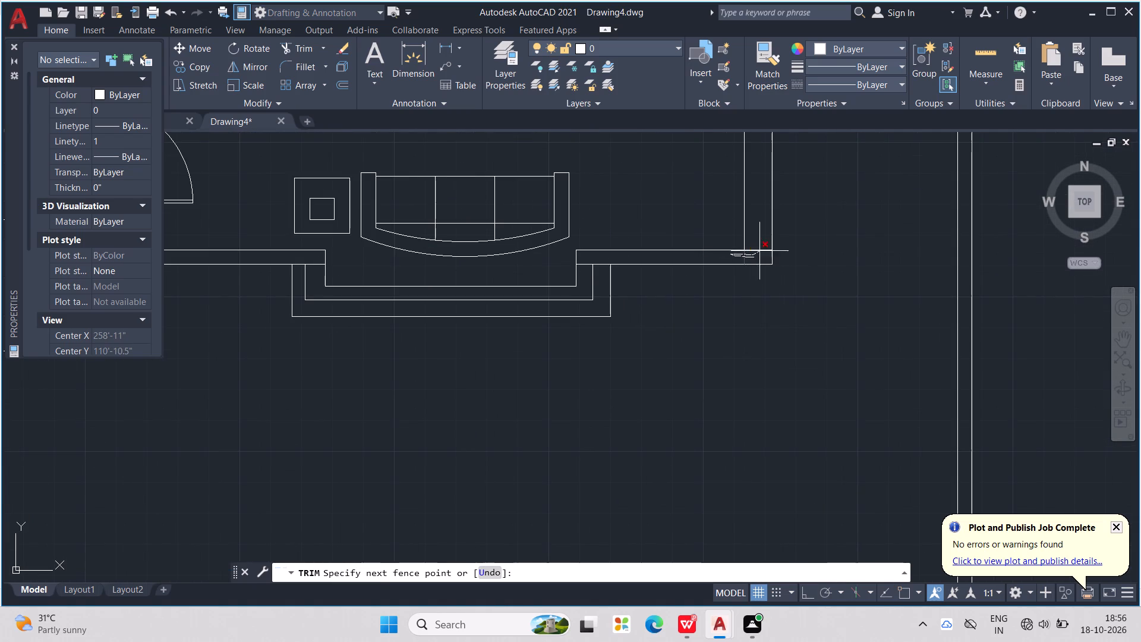
{"action": "left_click_drag", "start_coordinate": [759, 251], "coordinate": [762, 240]}
{"action": "scroll", "coordinate": [762, 239], "scroll_direction": "down", "scroll_amount": 2}
{"action": "scroll", "coordinate": [803, 358], "scroll_direction": "down", "scroll_amount": 2}
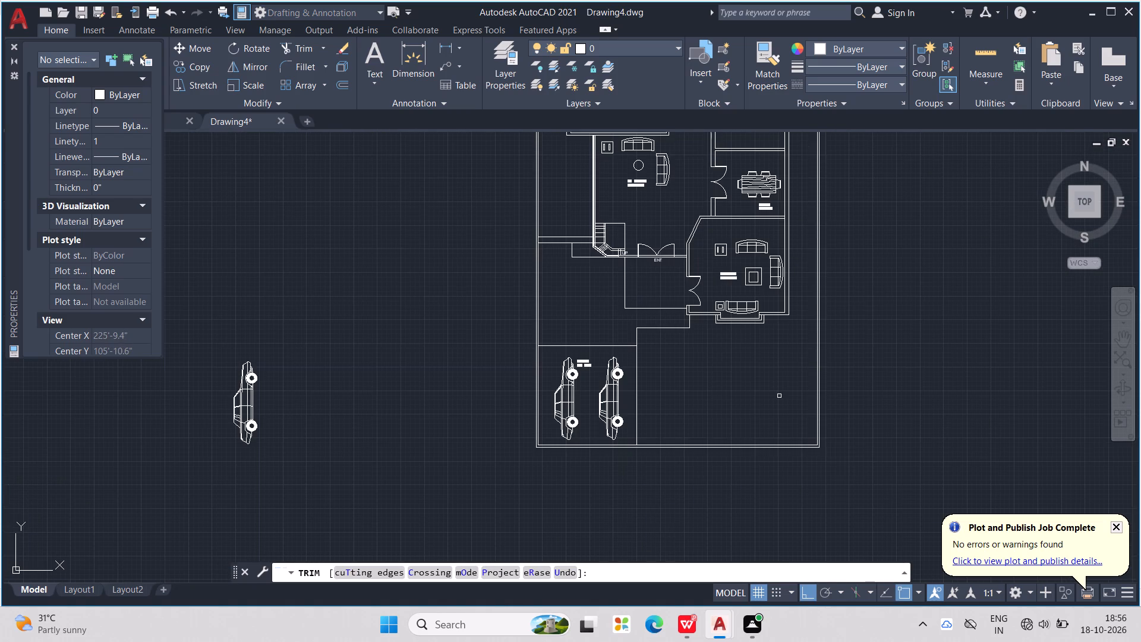
{"action": "key", "text": "Escape"}
{"action": "key", "text": "Escape"}
Insert the deciduous tree plan block from the DesignCenter Landscaping samples near the southeast corner of the open front area.
{"action": "scroll", "coordinate": [775, 386], "scroll_direction": "down", "scroll_amount": 1}
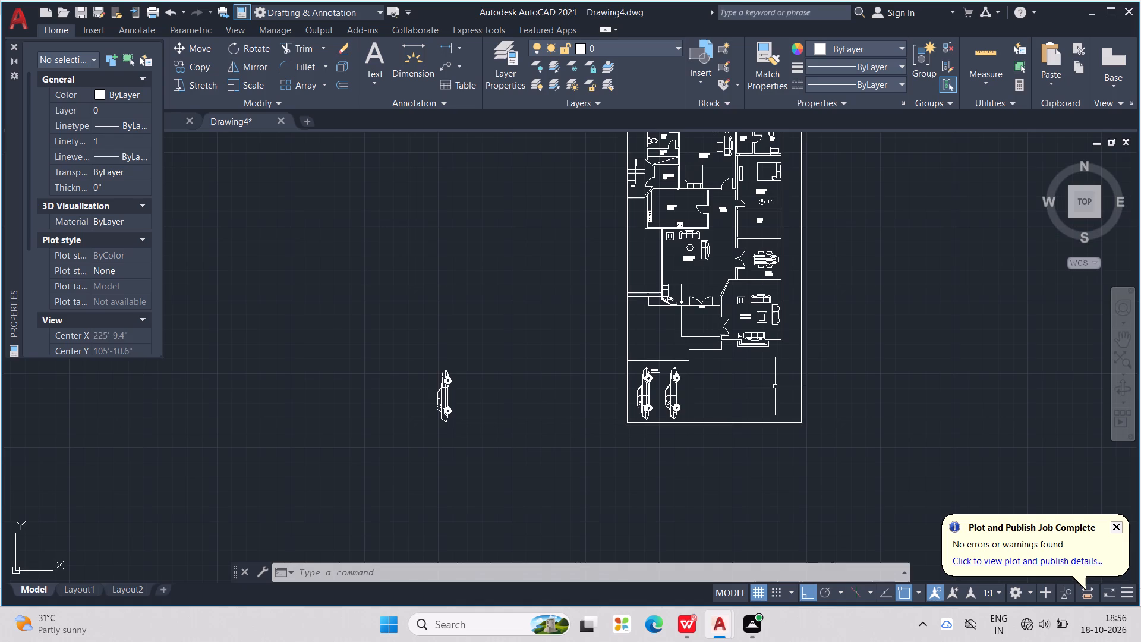
{"action": "middle_click_drag", "start_coordinate": [775, 386], "coordinate": [768, 404]}
{"action": "key", "text": "ctrl+2"}
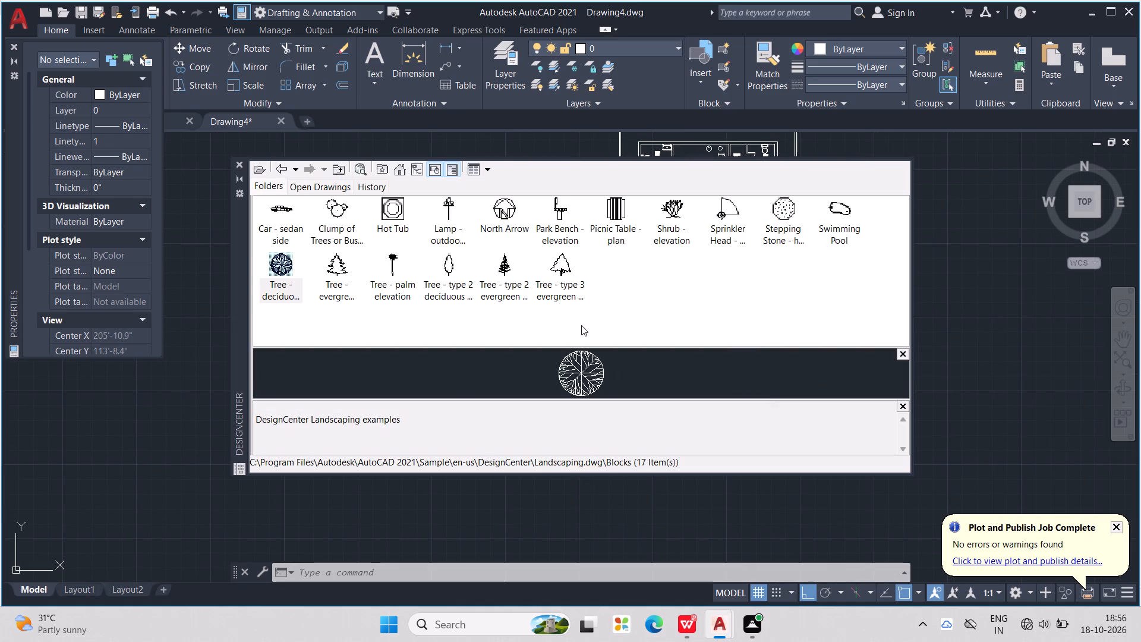
{"action": "triple_click", "coordinate": [280, 260]}
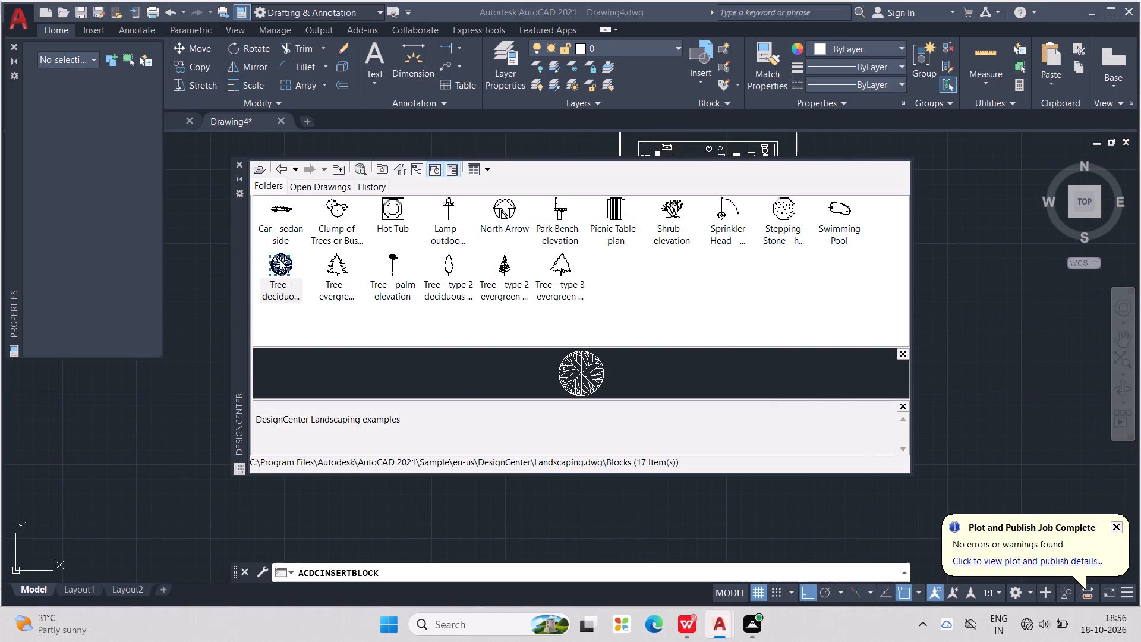
{"action": "left_click", "coordinate": [658, 405]}
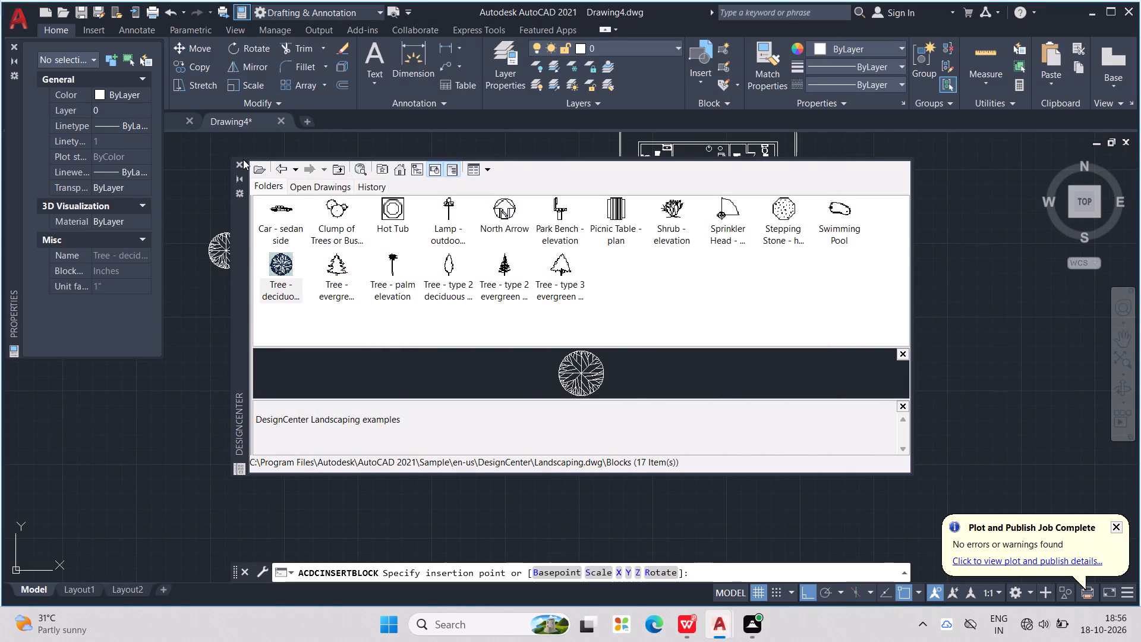
{"action": "left_click", "coordinate": [243, 160]}
{"action": "middle_click_drag", "start_coordinate": [743, 496], "coordinate": [697, 447]}
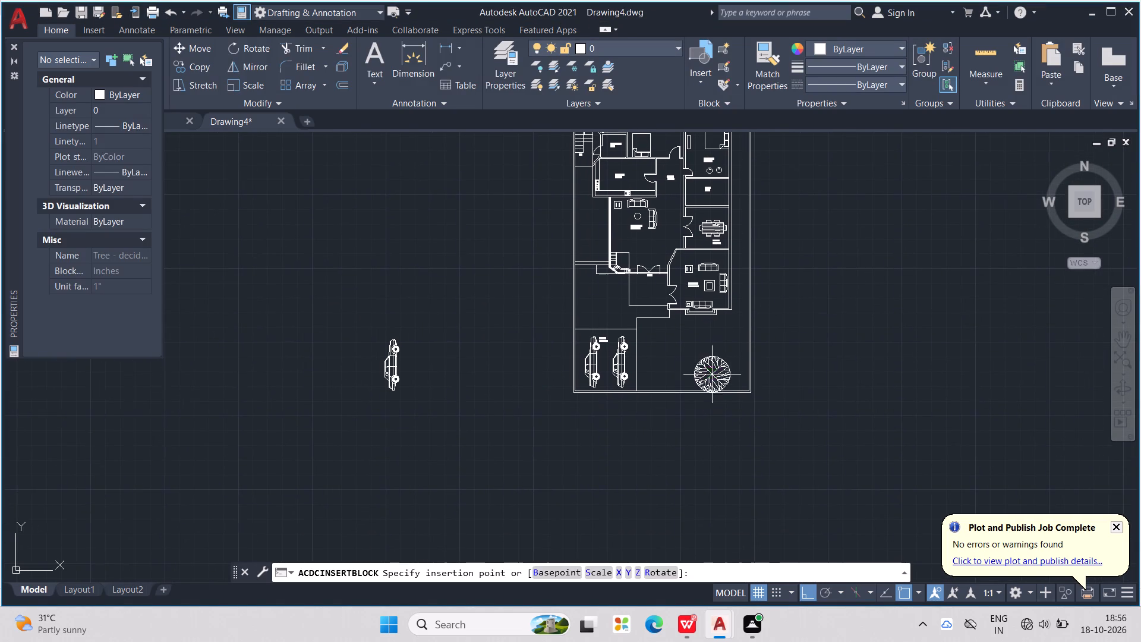
{"action": "scroll", "coordinate": [726, 361], "scroll_direction": "up", "scroll_amount": 1}
{"action": "left_click", "coordinate": [726, 361]}
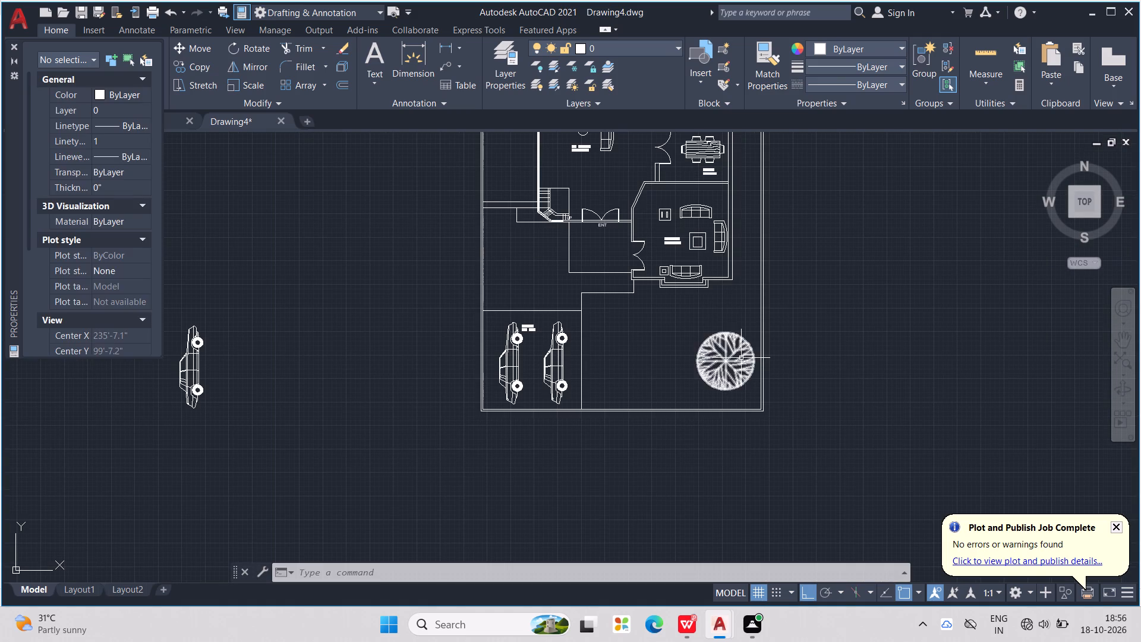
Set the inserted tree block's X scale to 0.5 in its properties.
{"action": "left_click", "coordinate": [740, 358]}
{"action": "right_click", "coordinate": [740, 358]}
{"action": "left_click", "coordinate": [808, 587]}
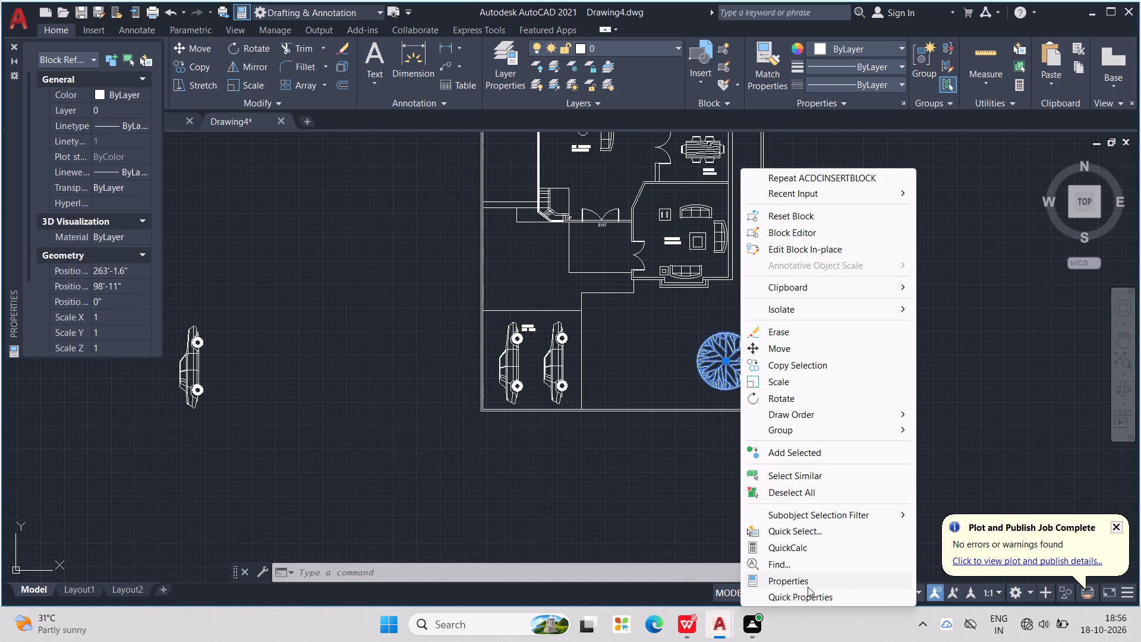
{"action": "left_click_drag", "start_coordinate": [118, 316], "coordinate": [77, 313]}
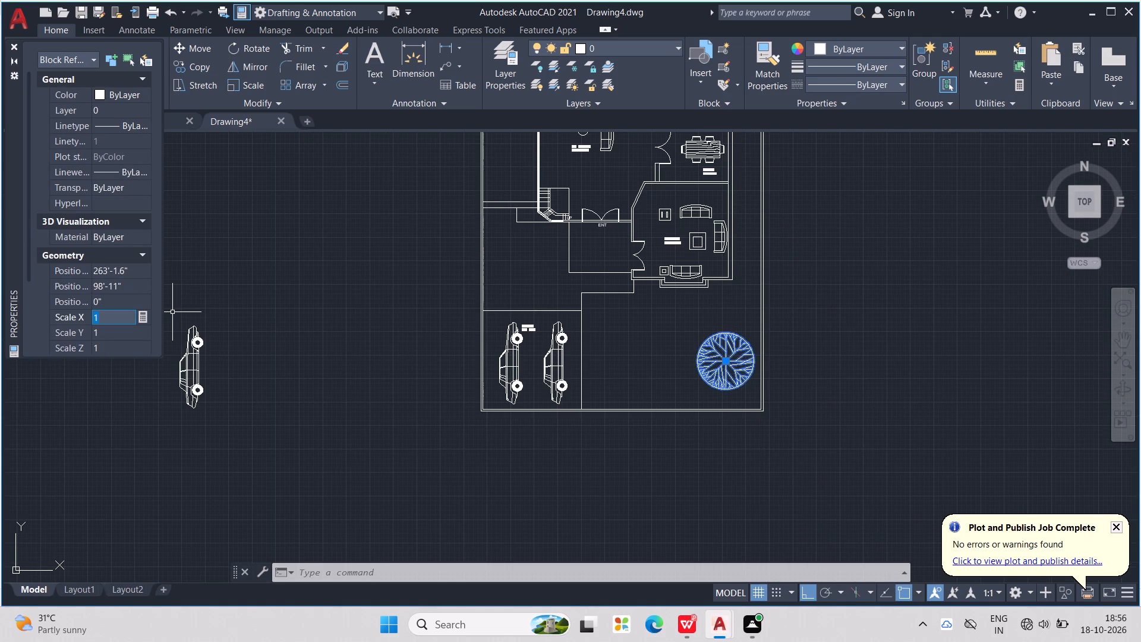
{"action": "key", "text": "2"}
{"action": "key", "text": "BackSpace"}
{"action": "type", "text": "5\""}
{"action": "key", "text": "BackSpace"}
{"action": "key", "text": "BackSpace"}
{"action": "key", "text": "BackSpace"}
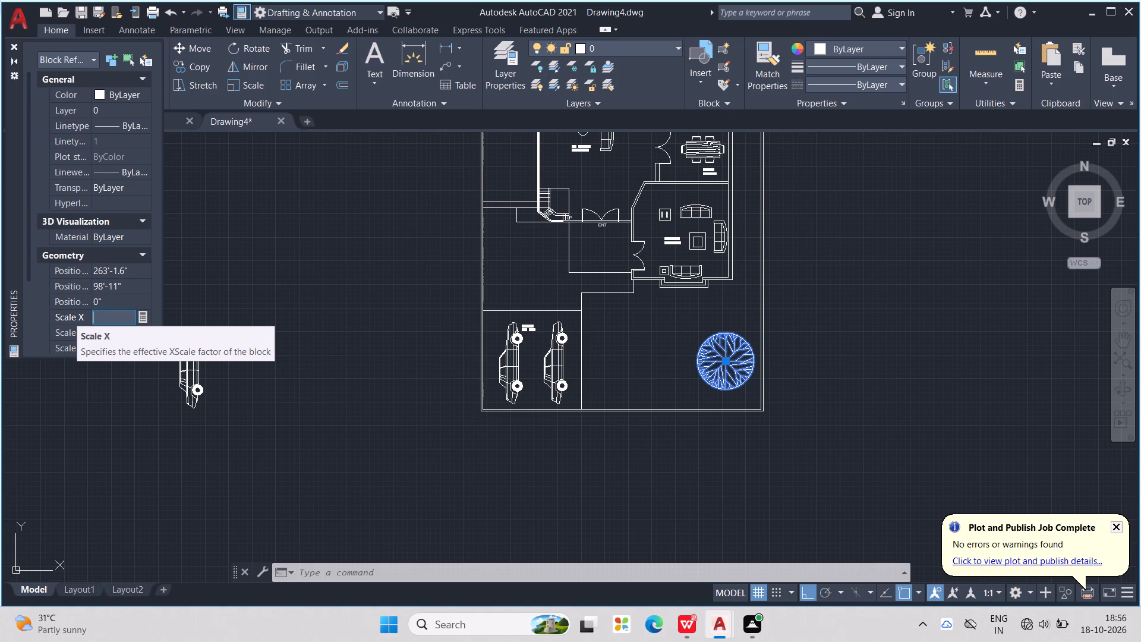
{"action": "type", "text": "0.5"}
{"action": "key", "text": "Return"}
Set the tree block's Z position to 0.5".
{"action": "left_click_drag", "start_coordinate": [128, 301], "coordinate": [125, 301]}
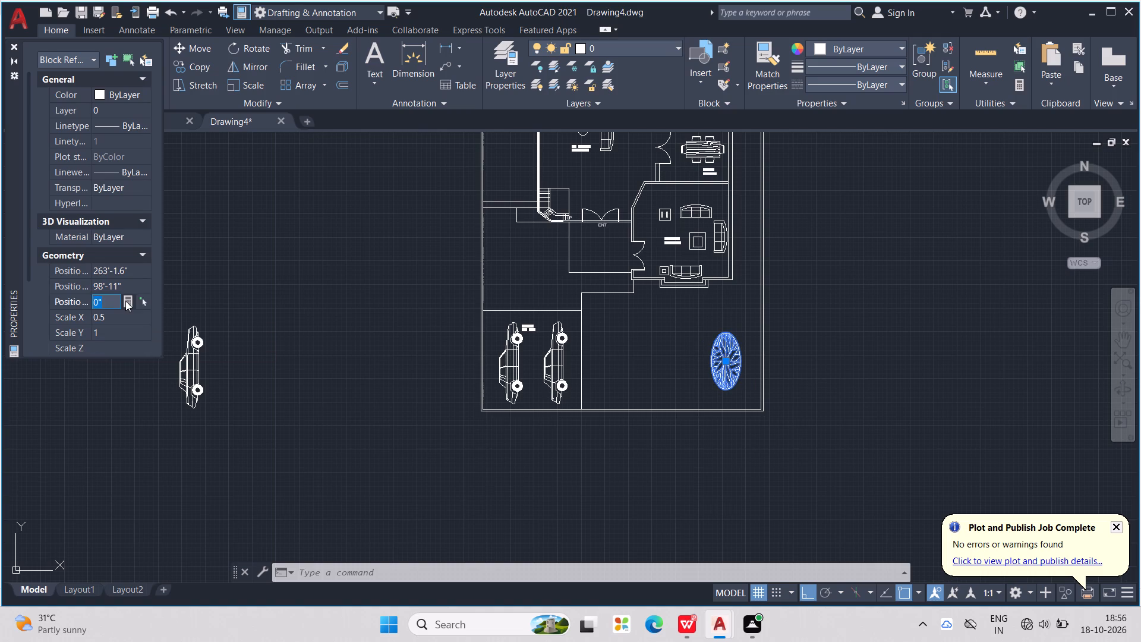
{"action": "left_click_drag", "start_coordinate": [125, 301], "coordinate": [57, 308]}
{"action": "type", "text": "0.5"}
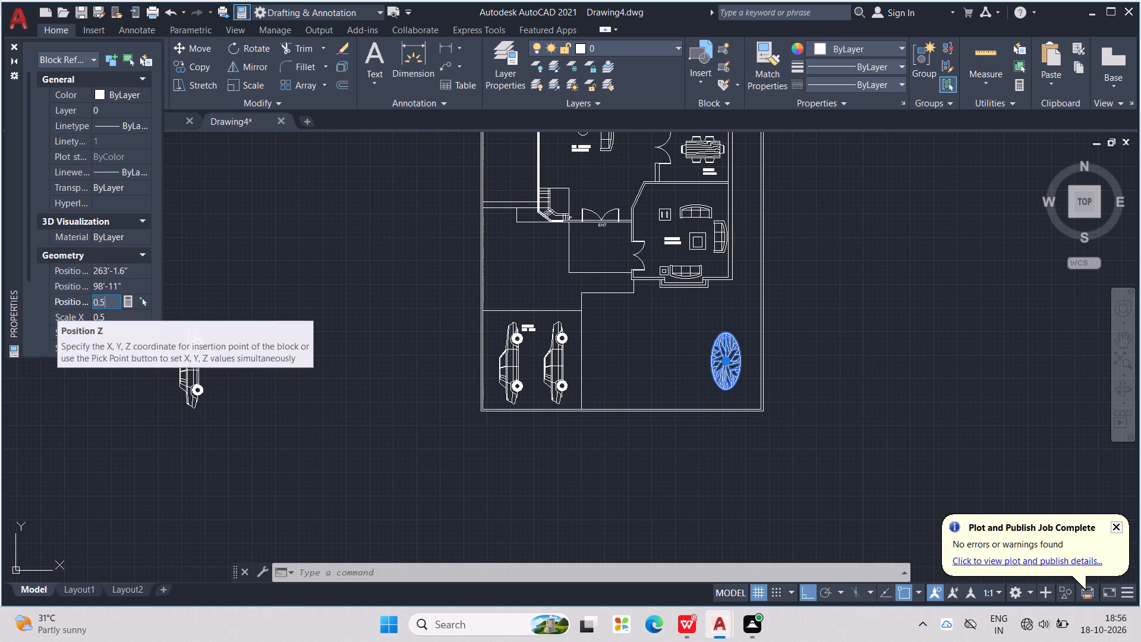
{"action": "left_click", "coordinate": [403, 408]}
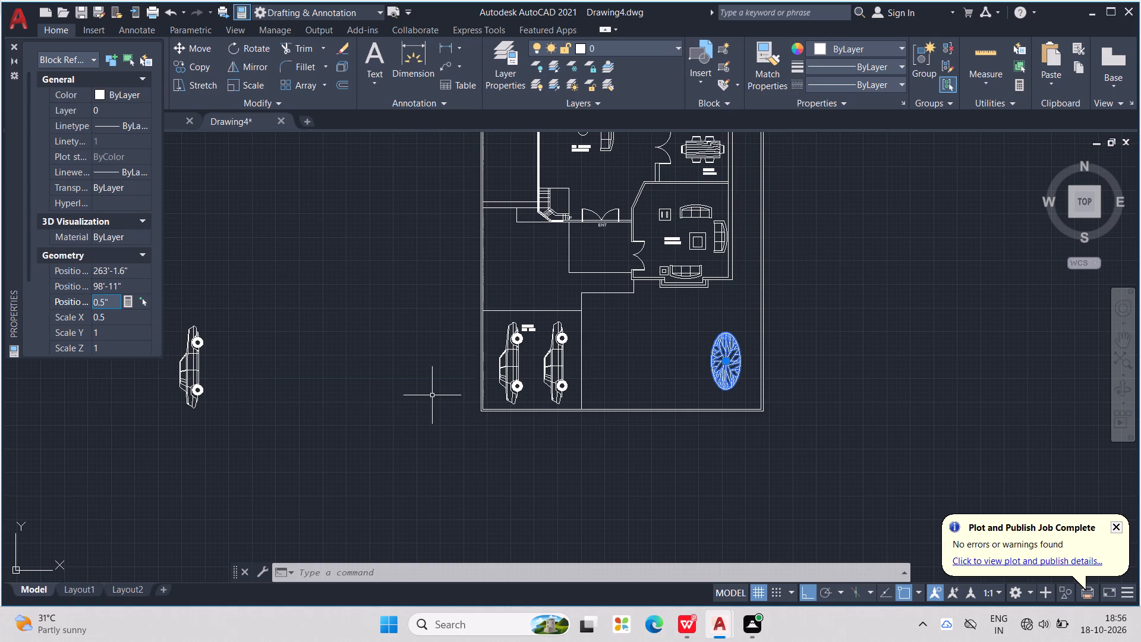
{"action": "left_click", "coordinate": [90, 345]}
{"action": "left_click", "coordinate": [106, 338]}
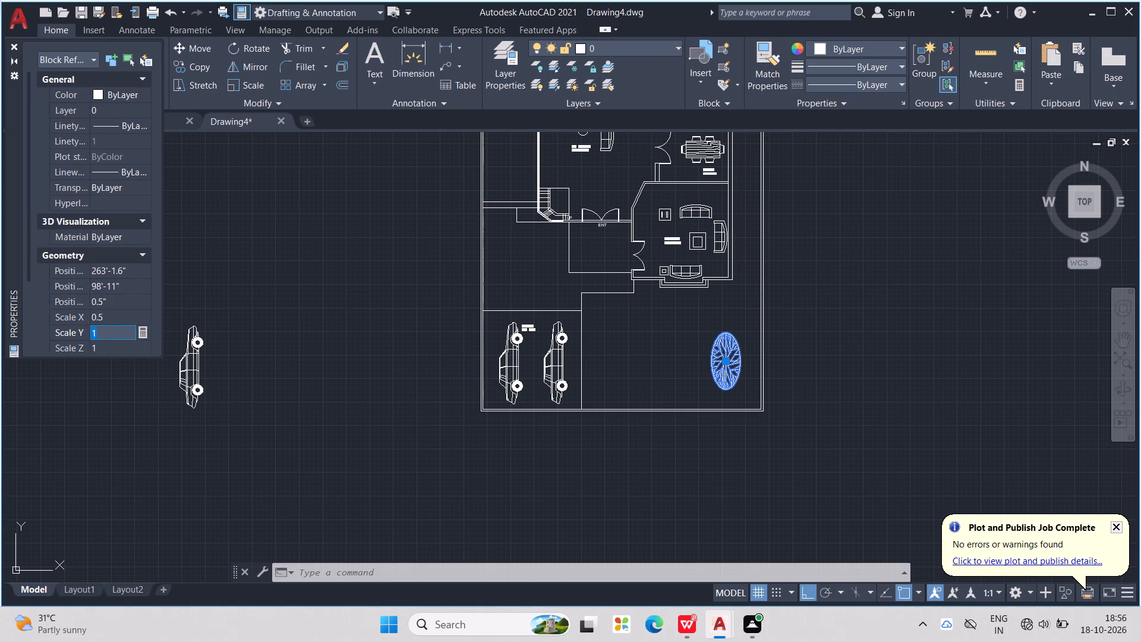
{"action": "left_click", "coordinate": [120, 297]}
{"action": "key", "text": "BackSpace"}
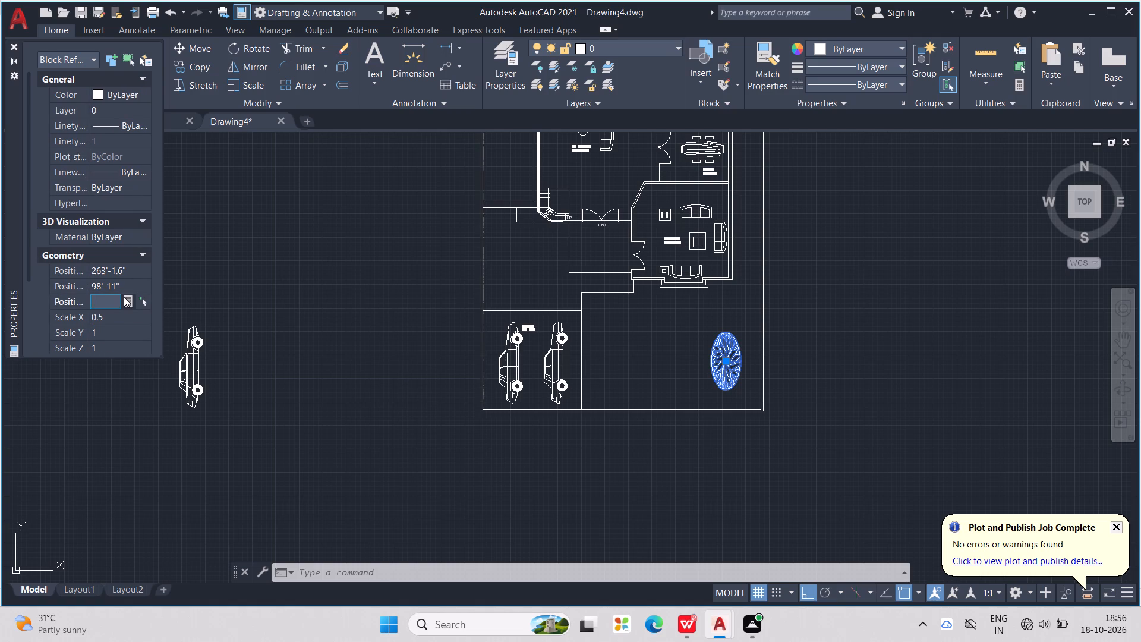
{"action": "type", "text": "0.5"}
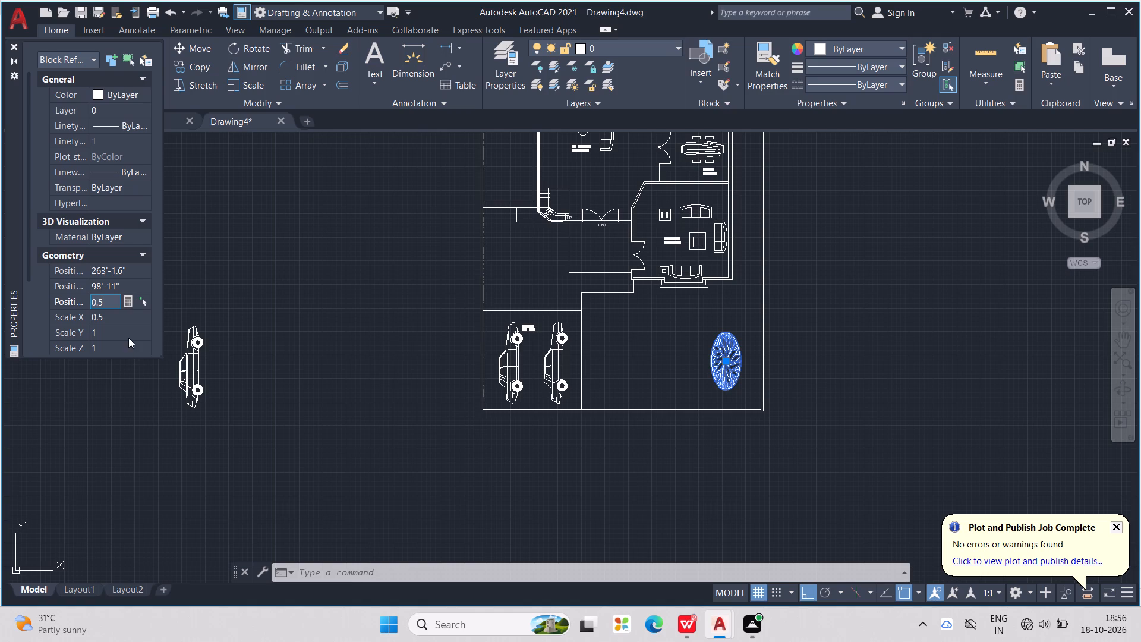
{"action": "left_click", "coordinate": [127, 333]}
{"action": "left_click", "coordinate": [119, 301]}
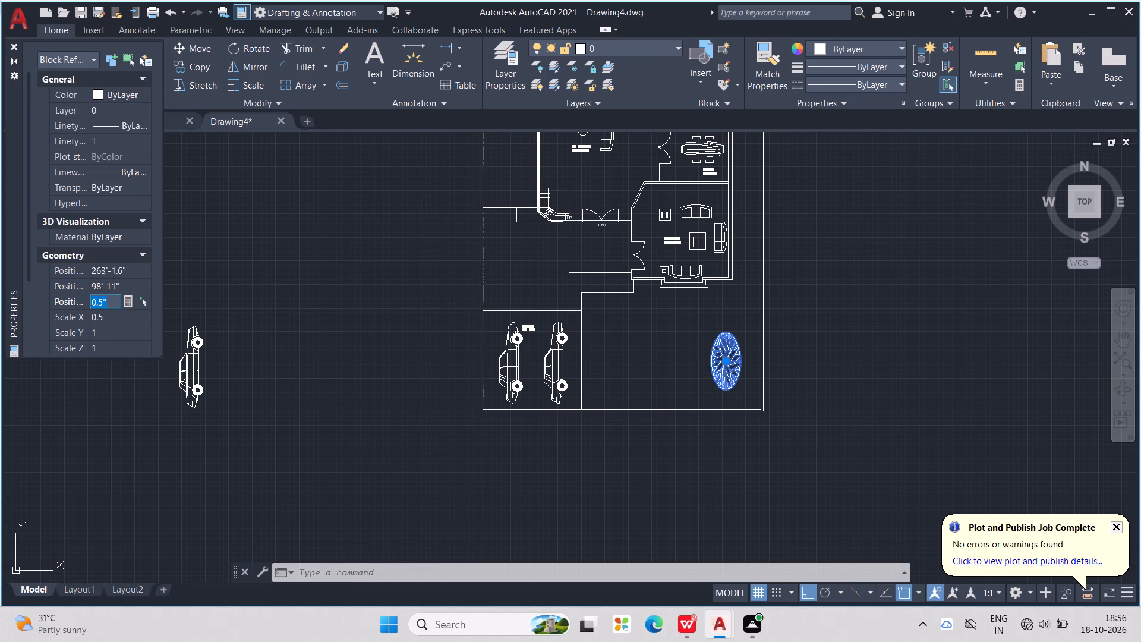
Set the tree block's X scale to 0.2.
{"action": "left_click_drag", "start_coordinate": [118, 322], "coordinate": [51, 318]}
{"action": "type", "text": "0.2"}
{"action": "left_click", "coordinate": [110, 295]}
Set the tree block's X scale to 0.8 and deselect the tree.
{"action": "left_click_drag", "start_coordinate": [106, 314], "coordinate": [46, 322]}
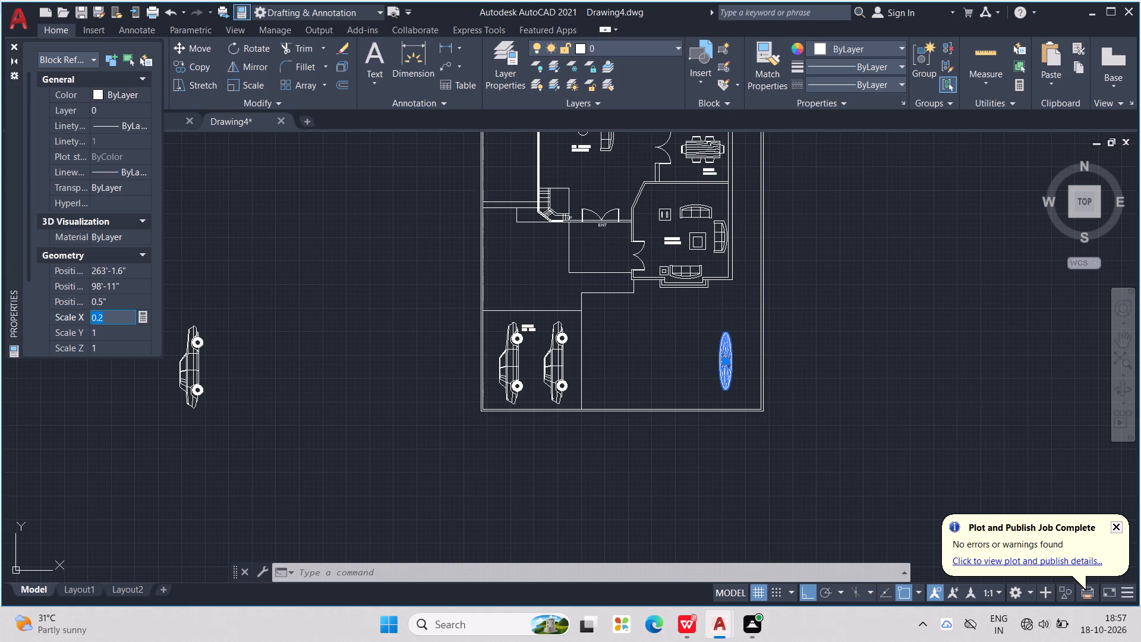
{"action": "type", "text": "0.8"}
{"action": "left_click", "coordinate": [148, 297]}
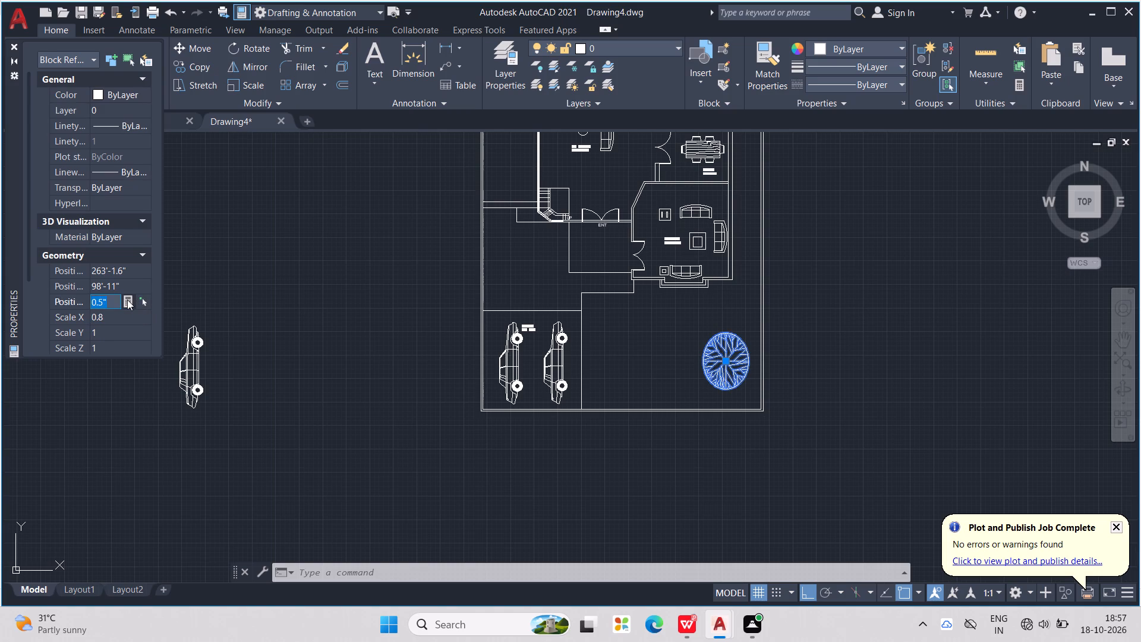
{"action": "key", "text": "Escape"}
{"action": "key", "text": "Escape"}
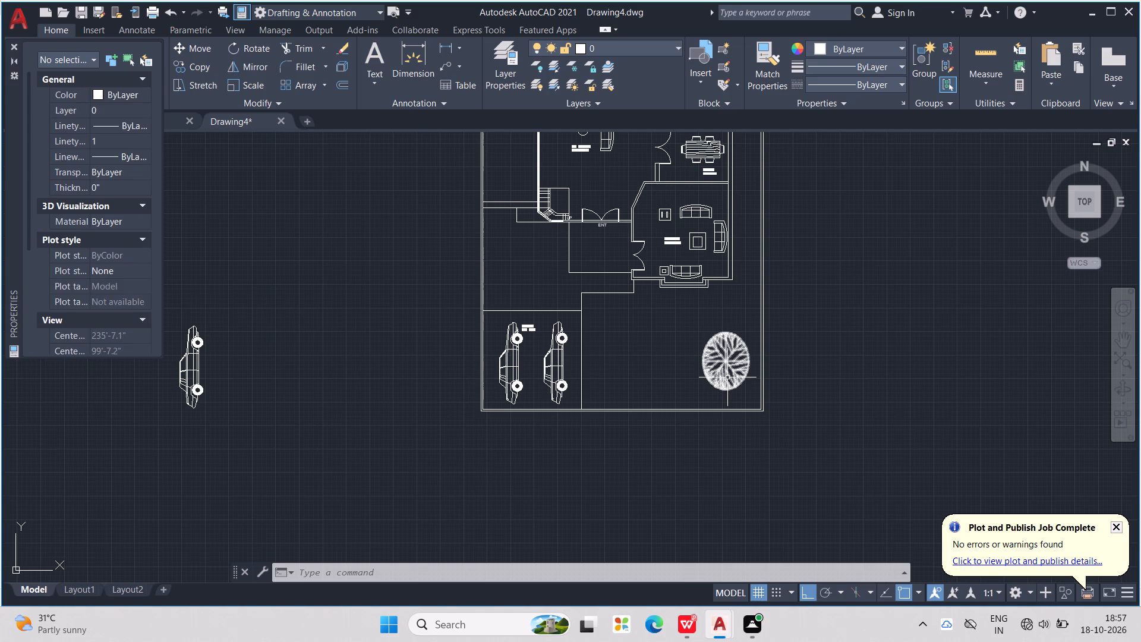
Select the tree block in the open front area.
{"action": "left_click", "coordinate": [727, 377]}
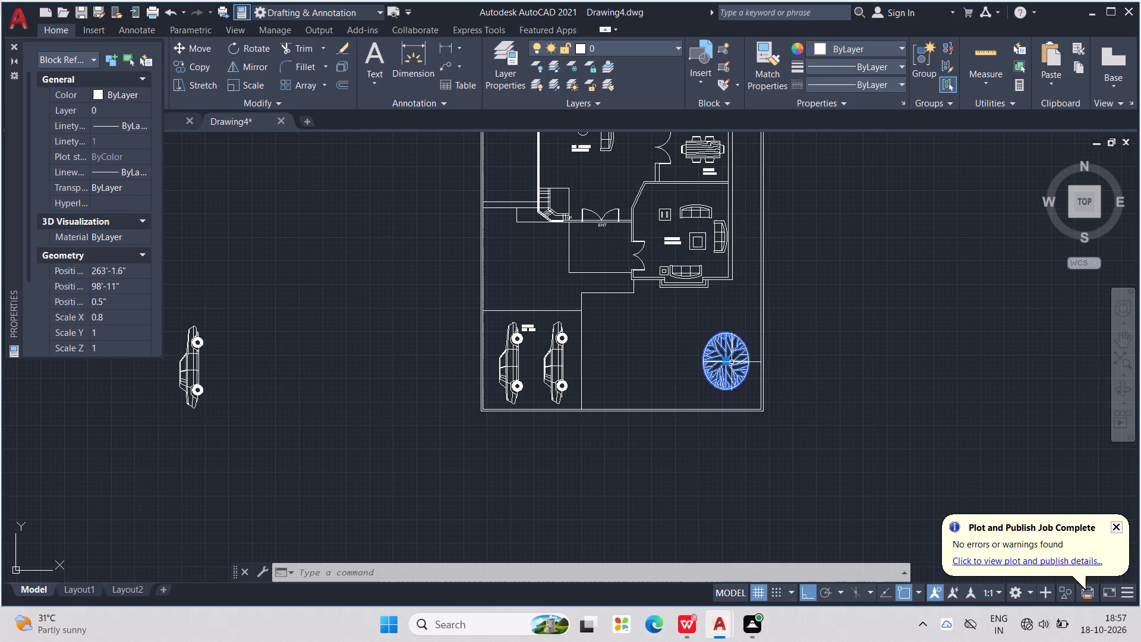
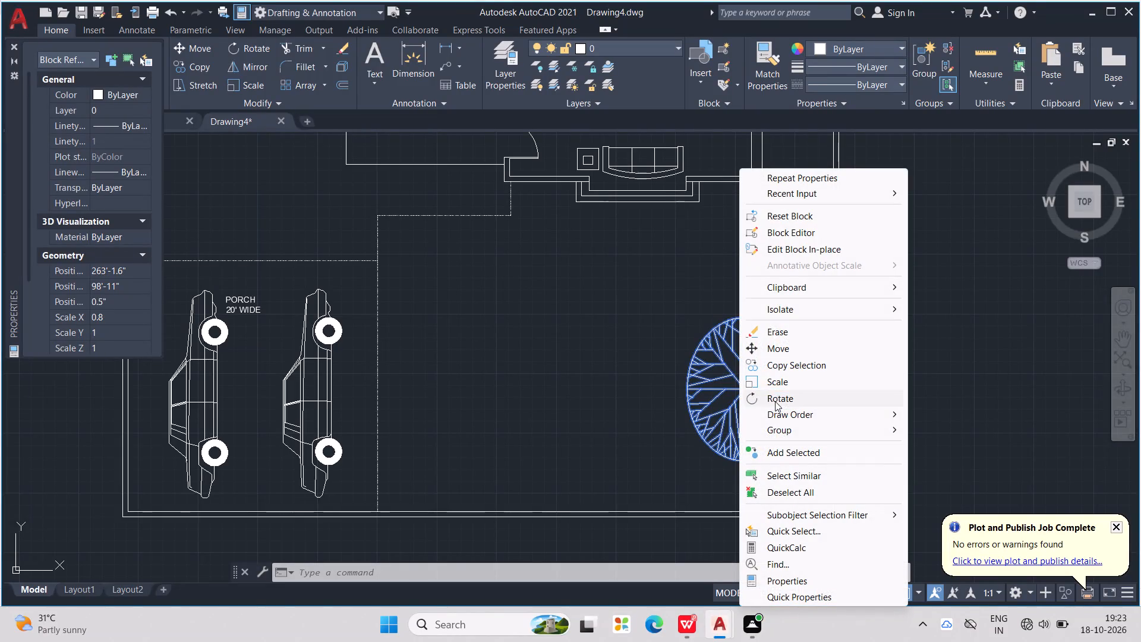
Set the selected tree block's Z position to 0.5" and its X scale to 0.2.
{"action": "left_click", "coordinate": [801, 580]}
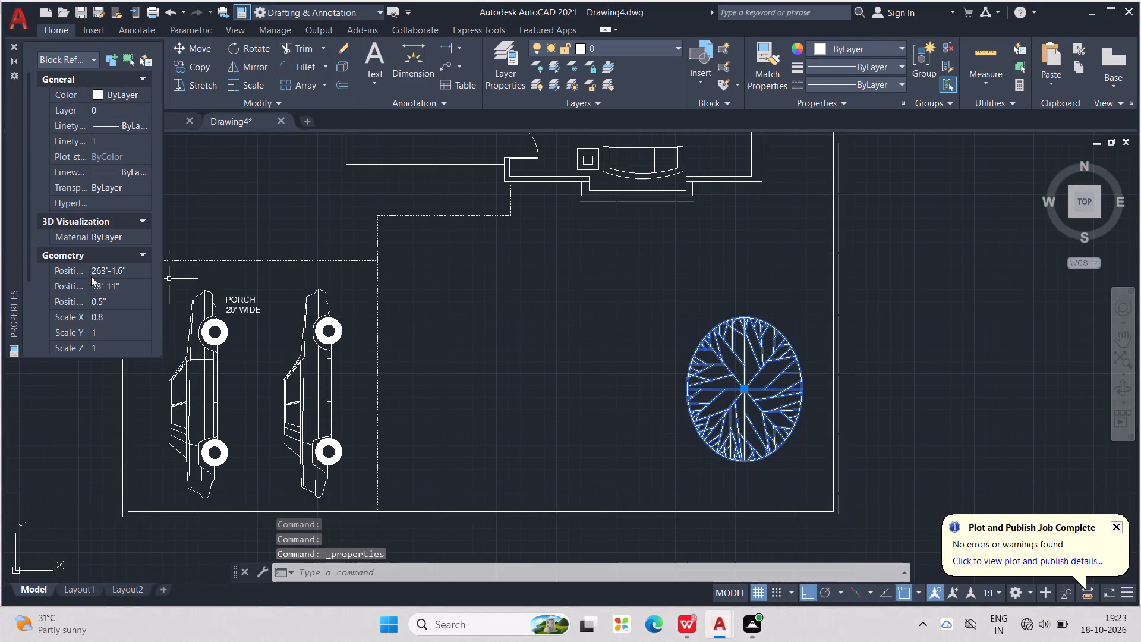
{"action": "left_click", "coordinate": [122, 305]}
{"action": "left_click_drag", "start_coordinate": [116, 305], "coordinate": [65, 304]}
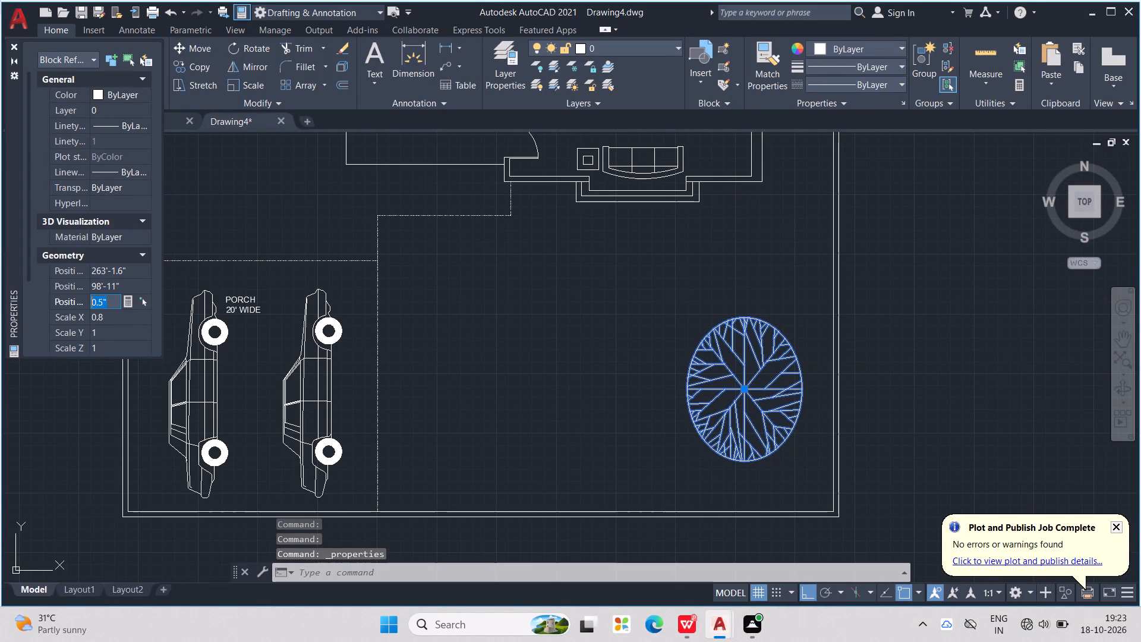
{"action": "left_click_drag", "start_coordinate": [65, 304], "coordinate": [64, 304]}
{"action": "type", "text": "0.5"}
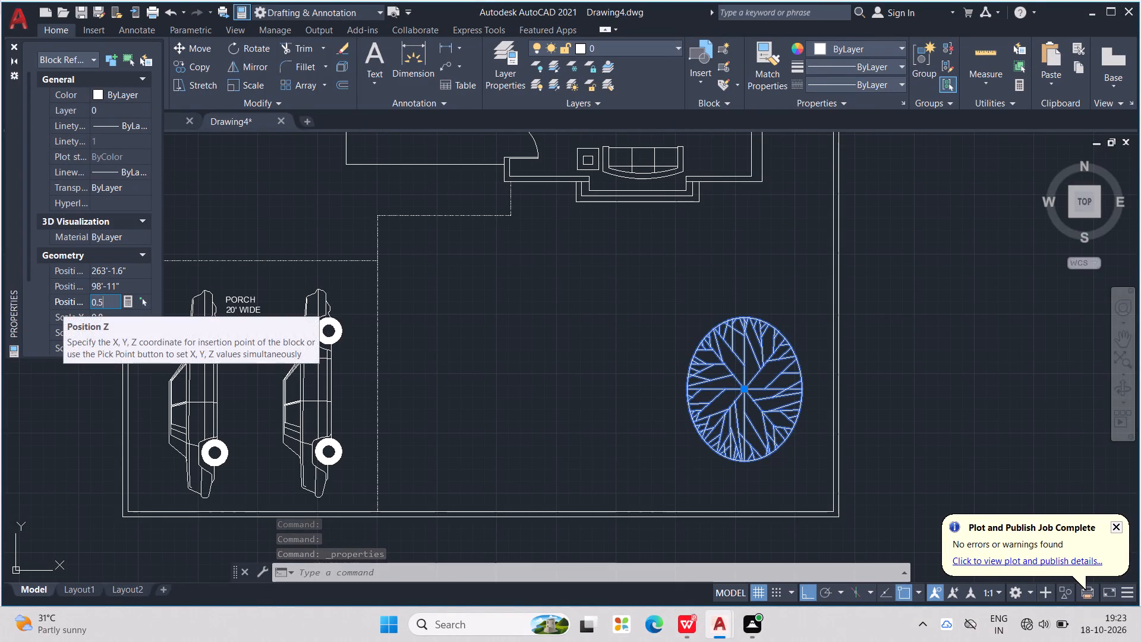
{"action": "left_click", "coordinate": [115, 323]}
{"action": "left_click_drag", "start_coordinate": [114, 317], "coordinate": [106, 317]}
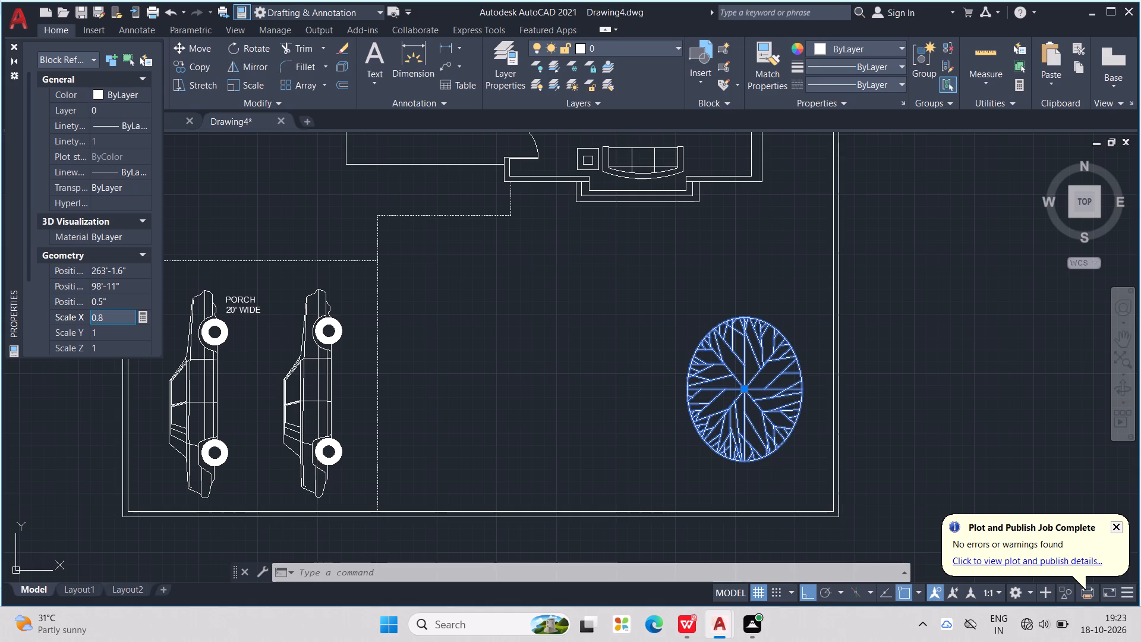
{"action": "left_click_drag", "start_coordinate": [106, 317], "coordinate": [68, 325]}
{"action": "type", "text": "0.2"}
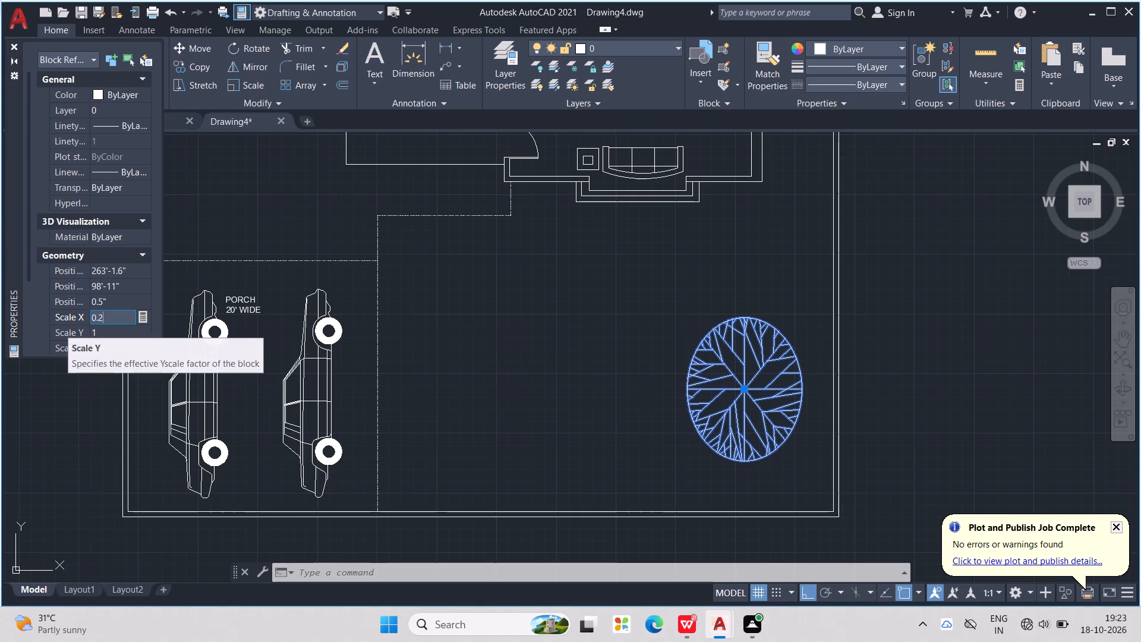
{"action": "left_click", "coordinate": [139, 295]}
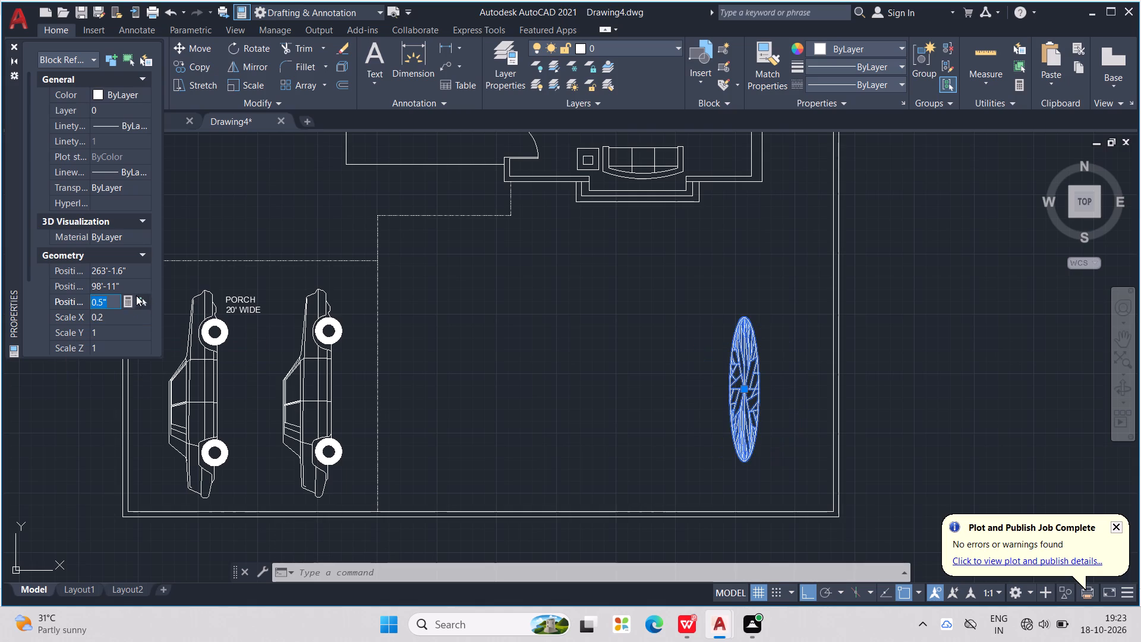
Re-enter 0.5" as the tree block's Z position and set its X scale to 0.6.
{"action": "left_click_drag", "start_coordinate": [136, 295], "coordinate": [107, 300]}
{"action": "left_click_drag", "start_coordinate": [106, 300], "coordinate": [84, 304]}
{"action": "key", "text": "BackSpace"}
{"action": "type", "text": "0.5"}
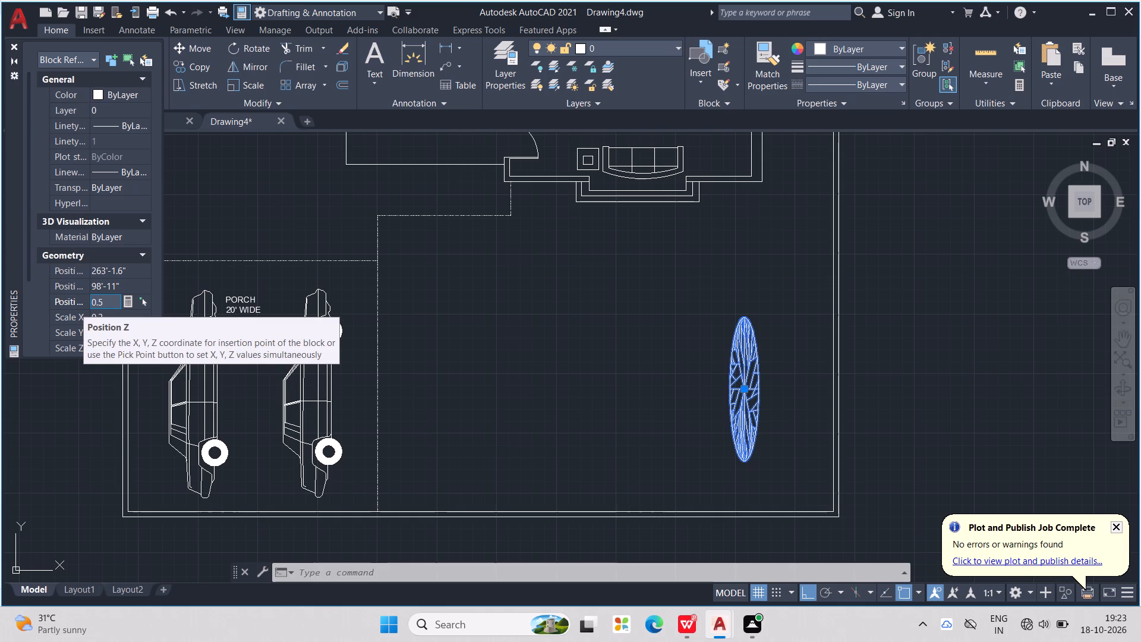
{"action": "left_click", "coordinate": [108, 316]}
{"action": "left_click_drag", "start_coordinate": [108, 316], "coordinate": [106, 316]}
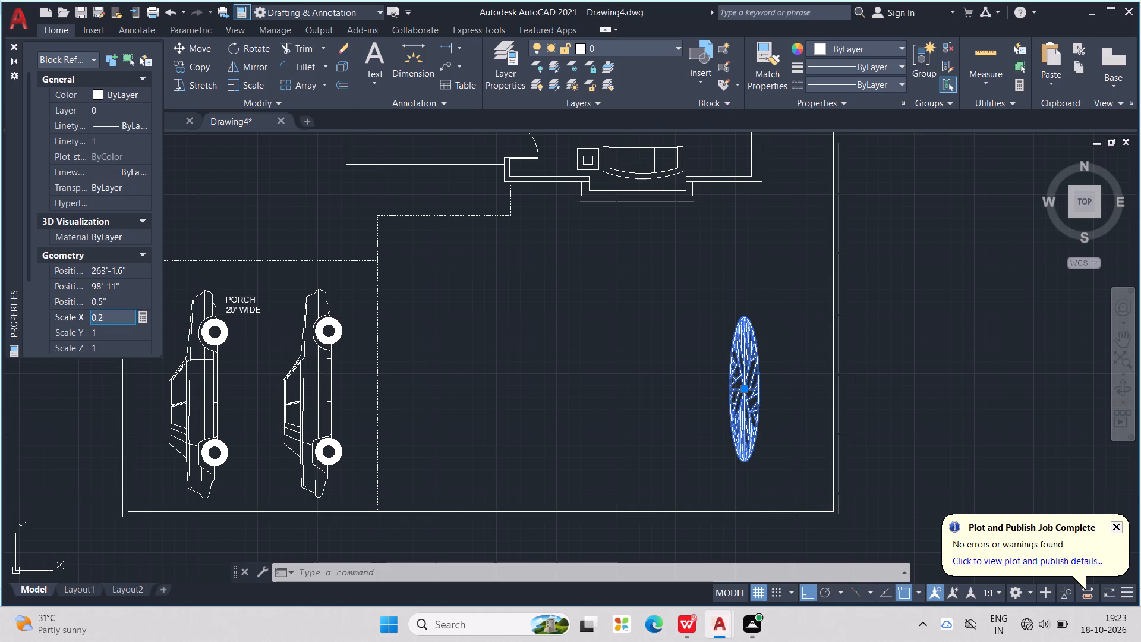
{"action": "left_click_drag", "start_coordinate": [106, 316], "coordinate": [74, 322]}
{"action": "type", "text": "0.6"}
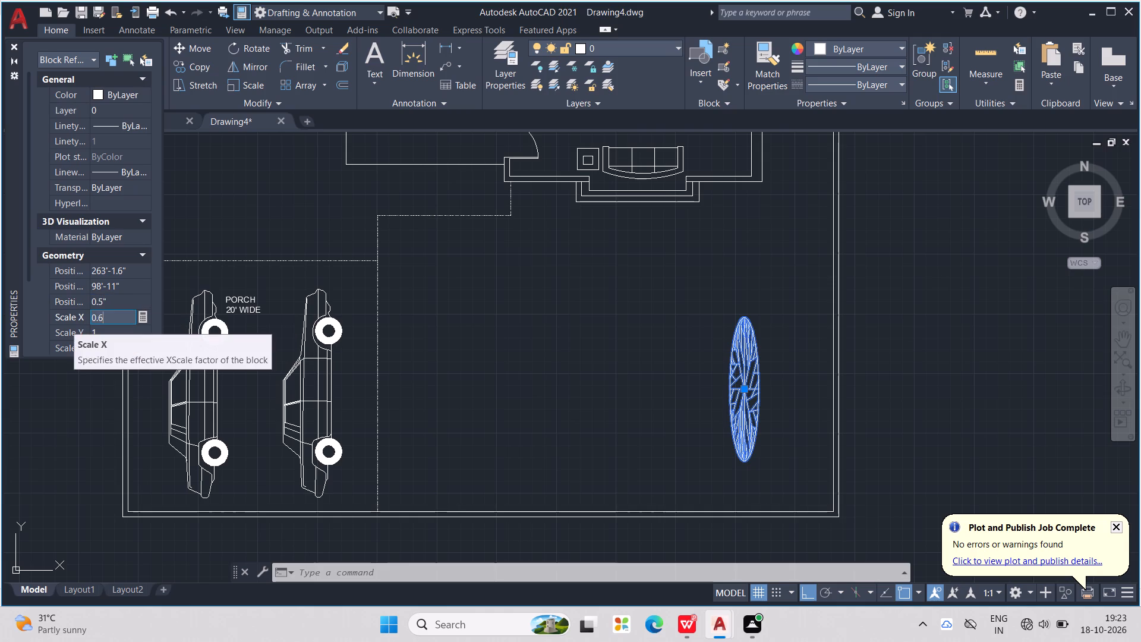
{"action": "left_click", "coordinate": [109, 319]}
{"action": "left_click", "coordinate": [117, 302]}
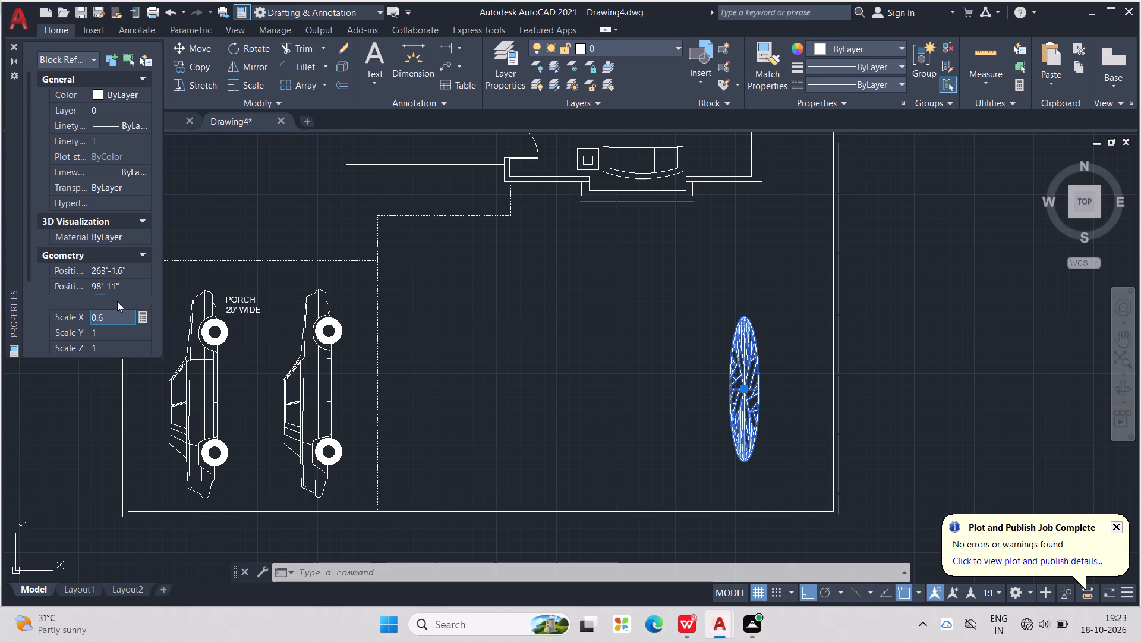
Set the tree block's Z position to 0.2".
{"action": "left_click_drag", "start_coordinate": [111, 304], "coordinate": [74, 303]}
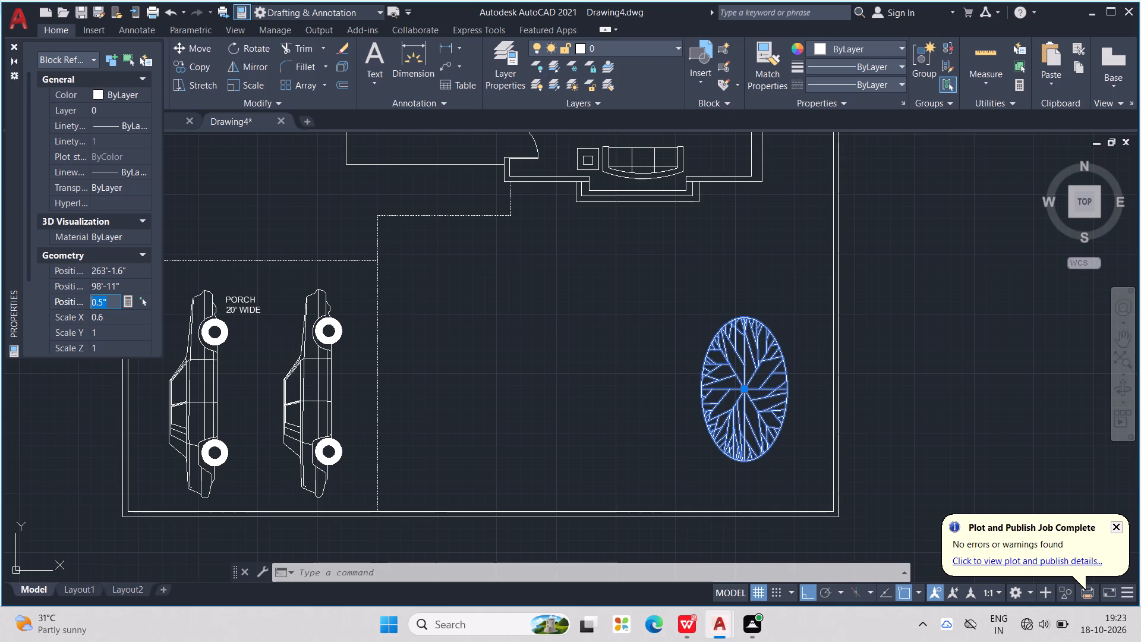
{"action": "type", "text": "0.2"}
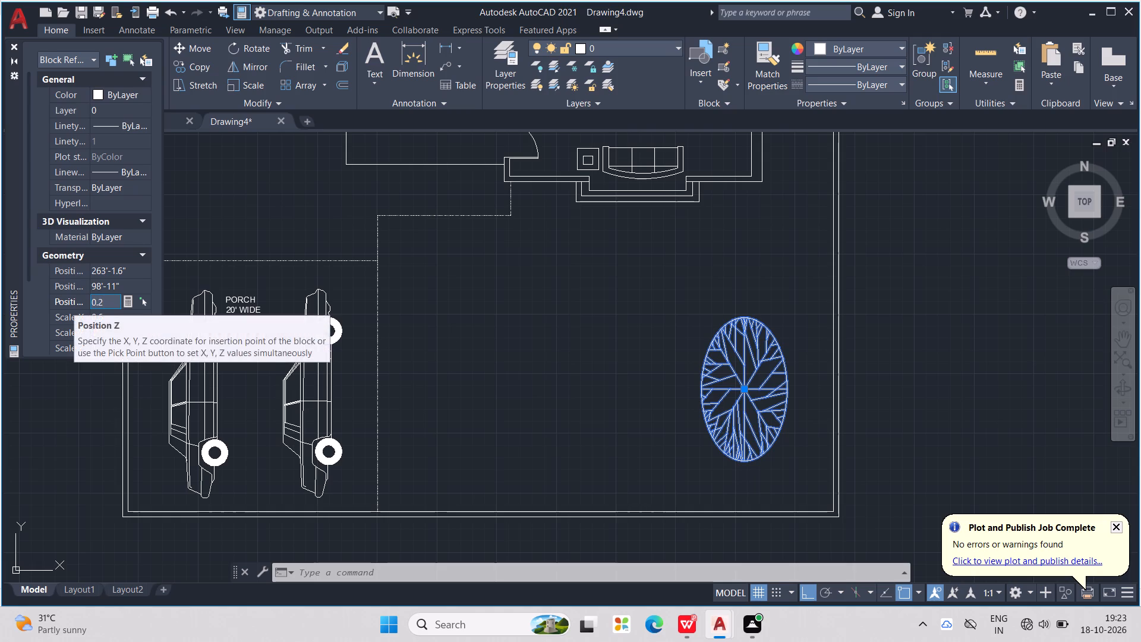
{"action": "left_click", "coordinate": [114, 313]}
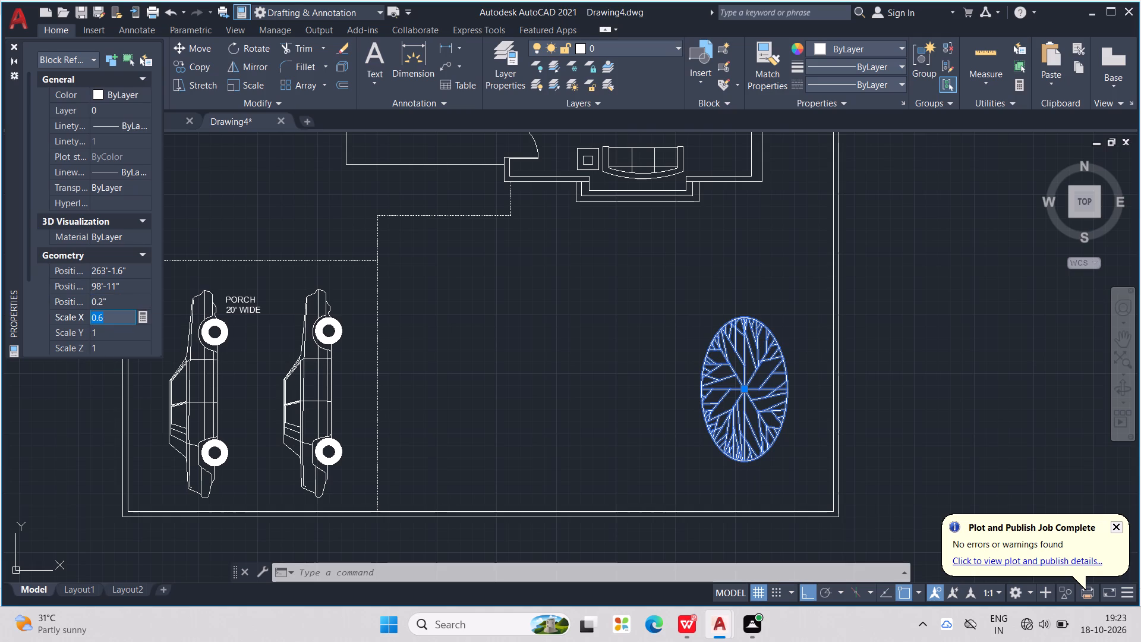
Set the tree block's X scale to 0.3.
{"action": "scroll", "coordinate": [108, 312], "scroll_direction": "up", "scroll_amount": 1}
{"action": "left_click", "coordinate": [114, 301]}
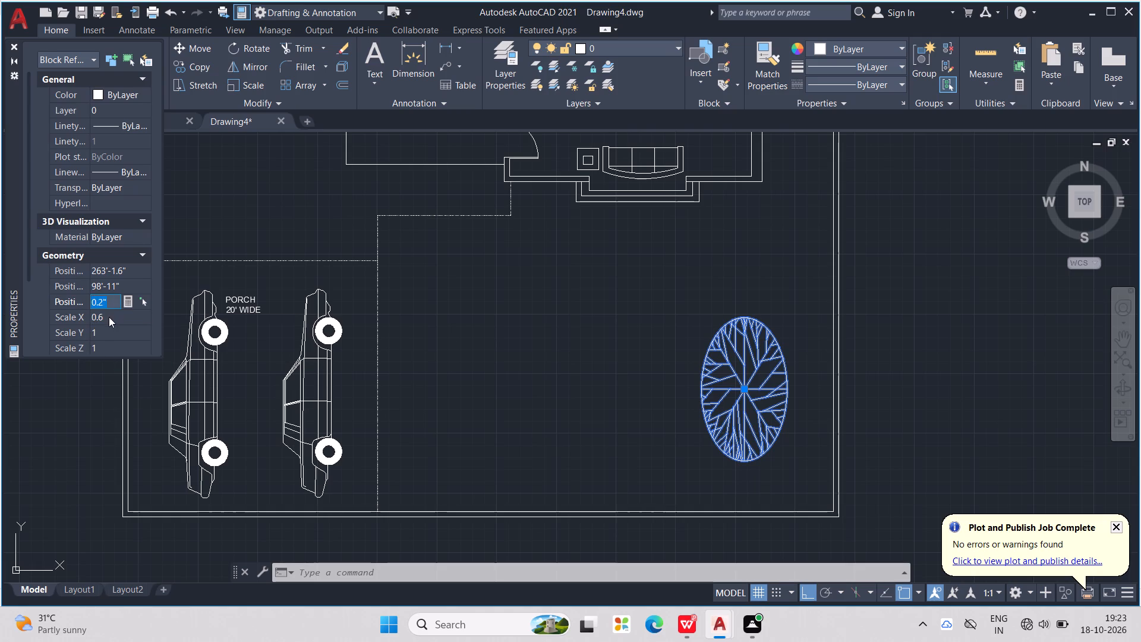
{"action": "left_click", "coordinate": [108, 318]}
{"action": "key", "text": "BackSpace"}
{"action": "type", "text": "0.3"}
{"action": "left_click", "coordinate": [118, 298]}
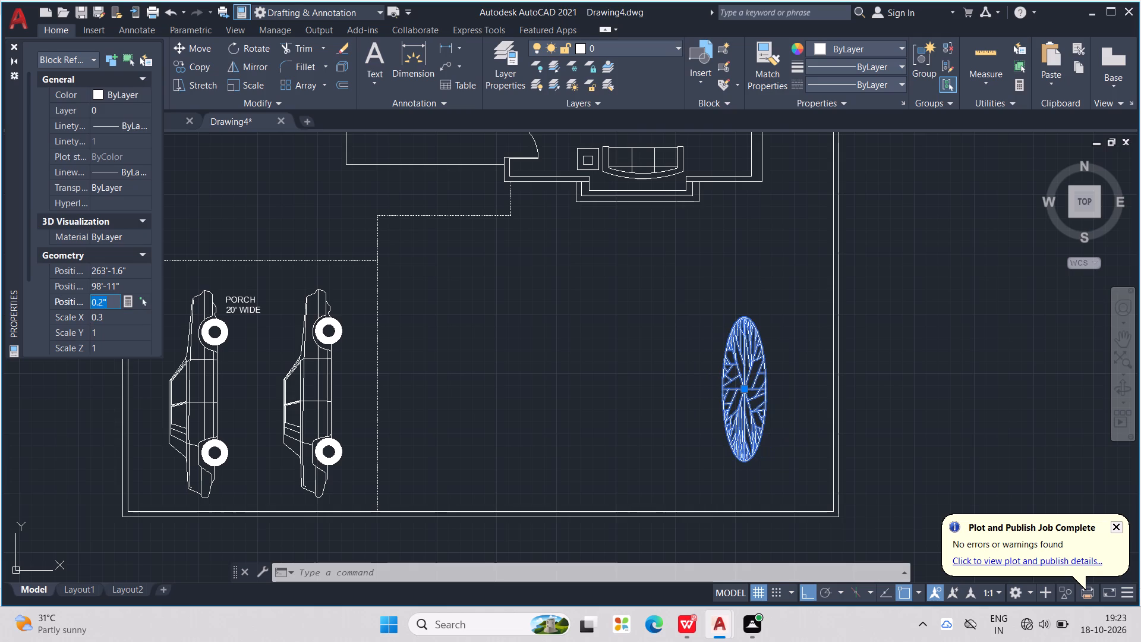
Set the tree block's Z position to 1".
{"action": "scroll", "coordinate": [182, 304], "scroll_direction": "down", "scroll_amount": 2}
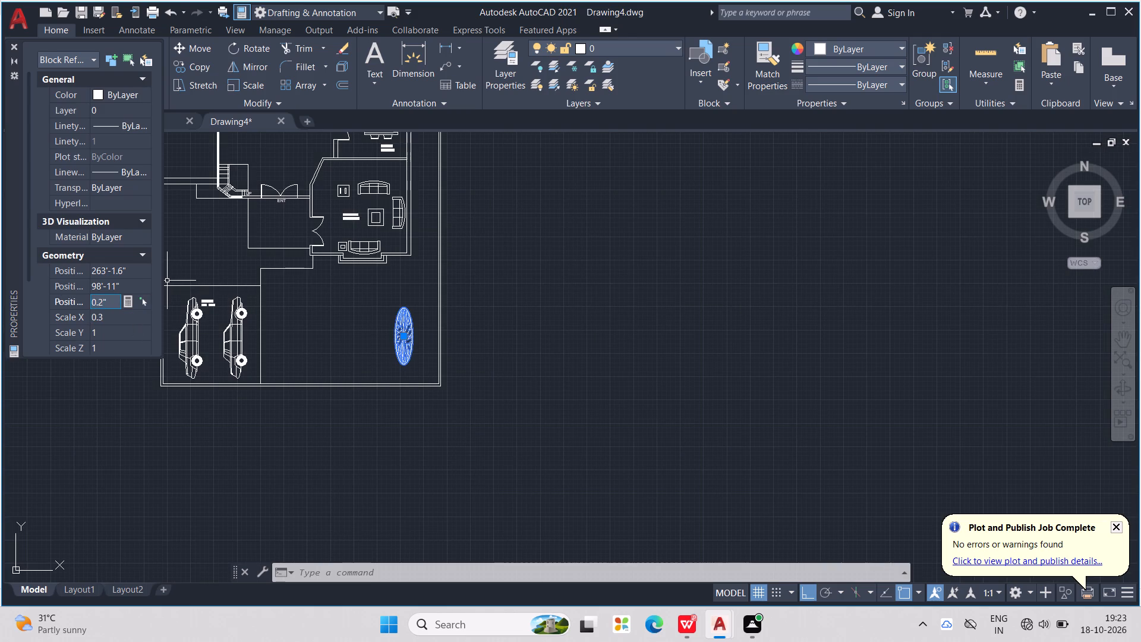
{"action": "left_click_drag", "start_coordinate": [106, 302], "coordinate": [67, 310]}
{"action": "key", "text": "1"}
{"action": "scroll", "coordinate": [112, 319], "scroll_direction": "up", "scroll_amount": 1}
{"action": "middle_click_drag", "start_coordinate": [110, 330], "coordinate": [118, 283]}
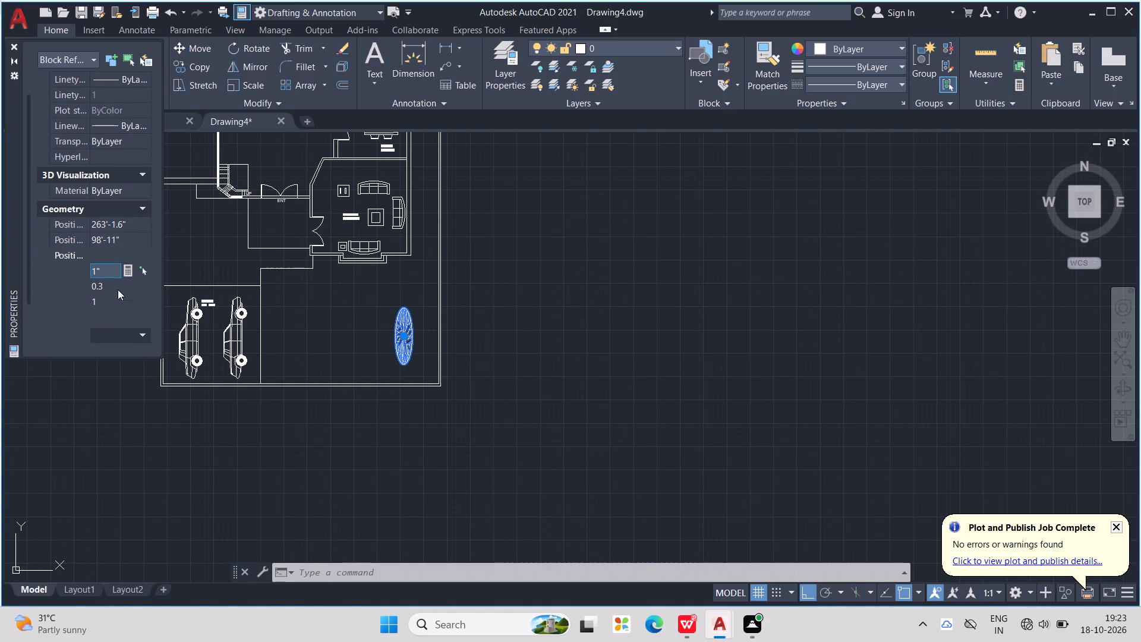
{"action": "left_click", "coordinate": [122, 270]}
{"action": "left_click_drag", "start_coordinate": [122, 270], "coordinate": [83, 270]}
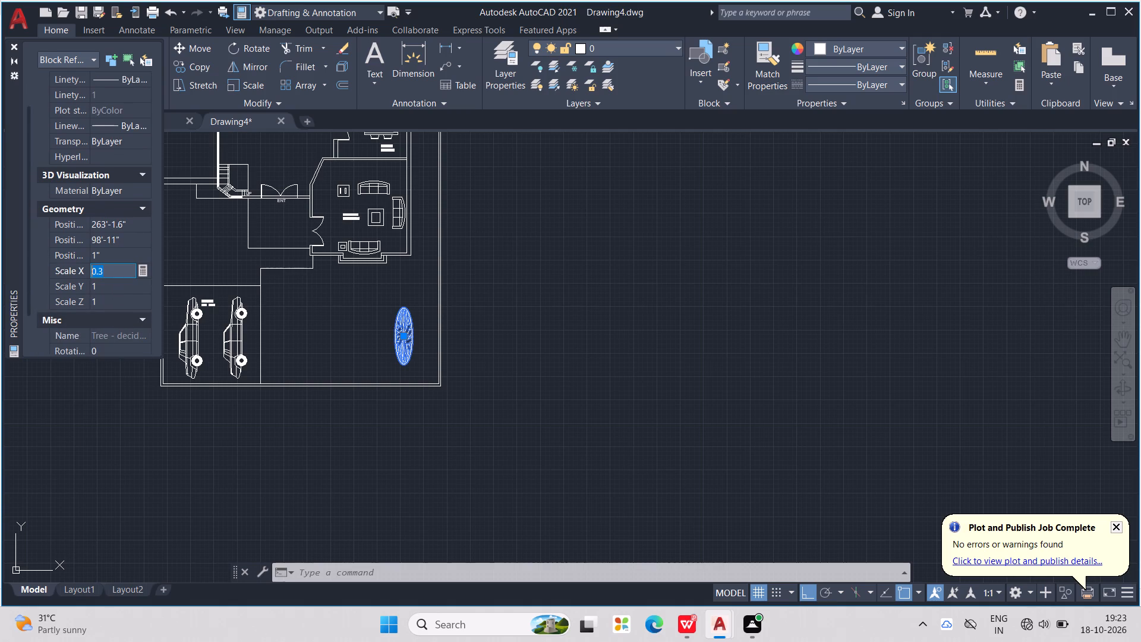
Set the tree block's Y scale to 0.5 and deselect the tree.
{"action": "left_click", "coordinate": [115, 290]}
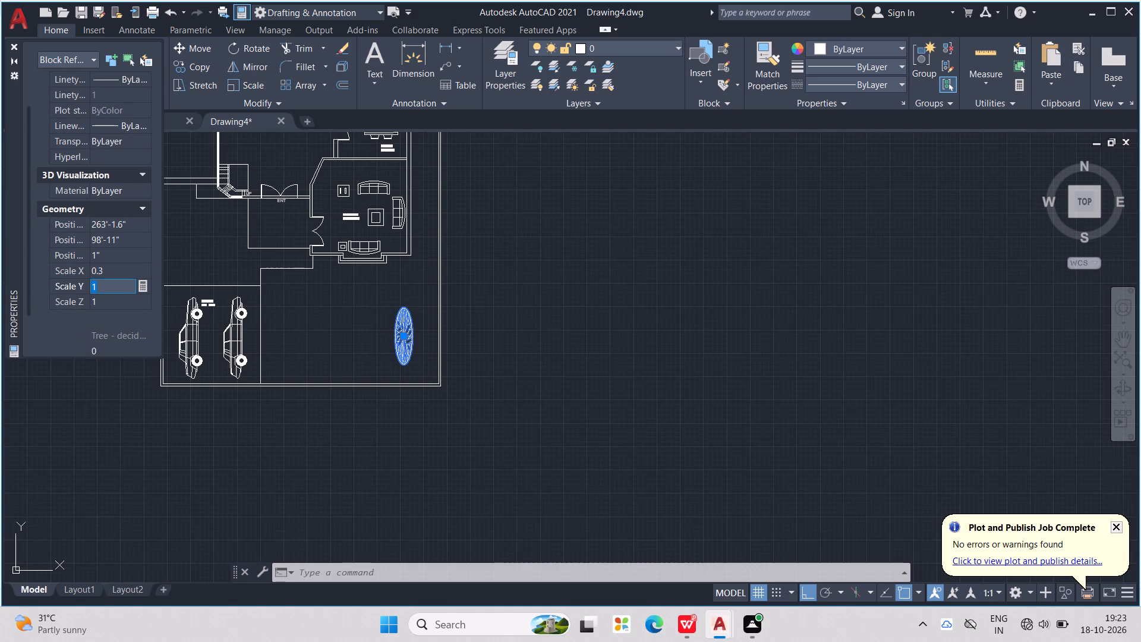
{"action": "type", "text": "0.5"}
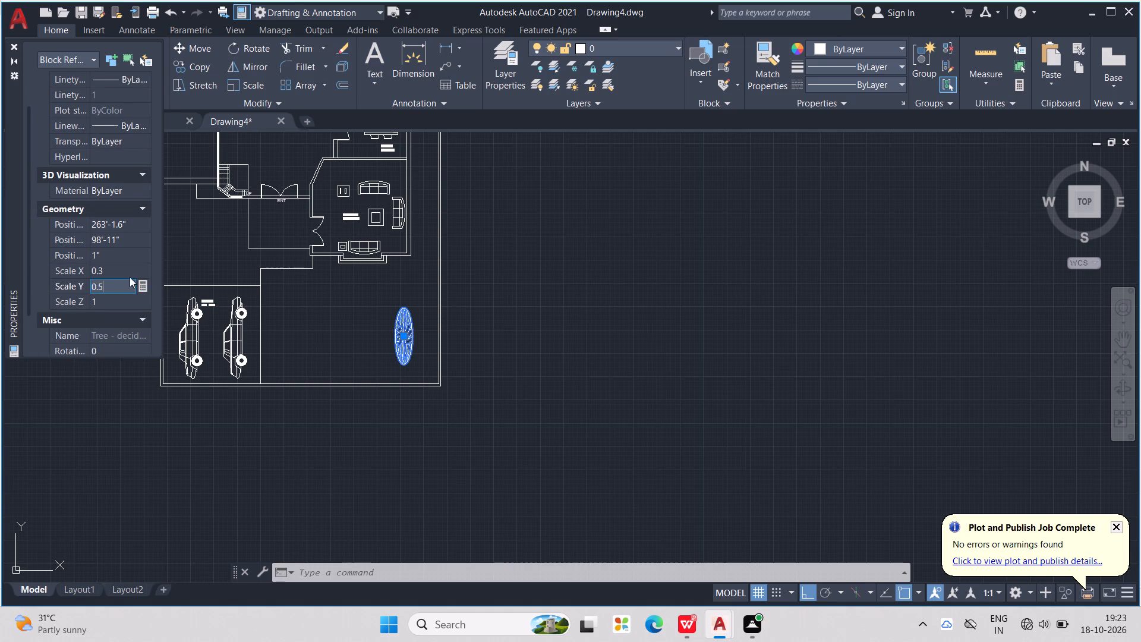
{"action": "left_click", "coordinate": [128, 276]}
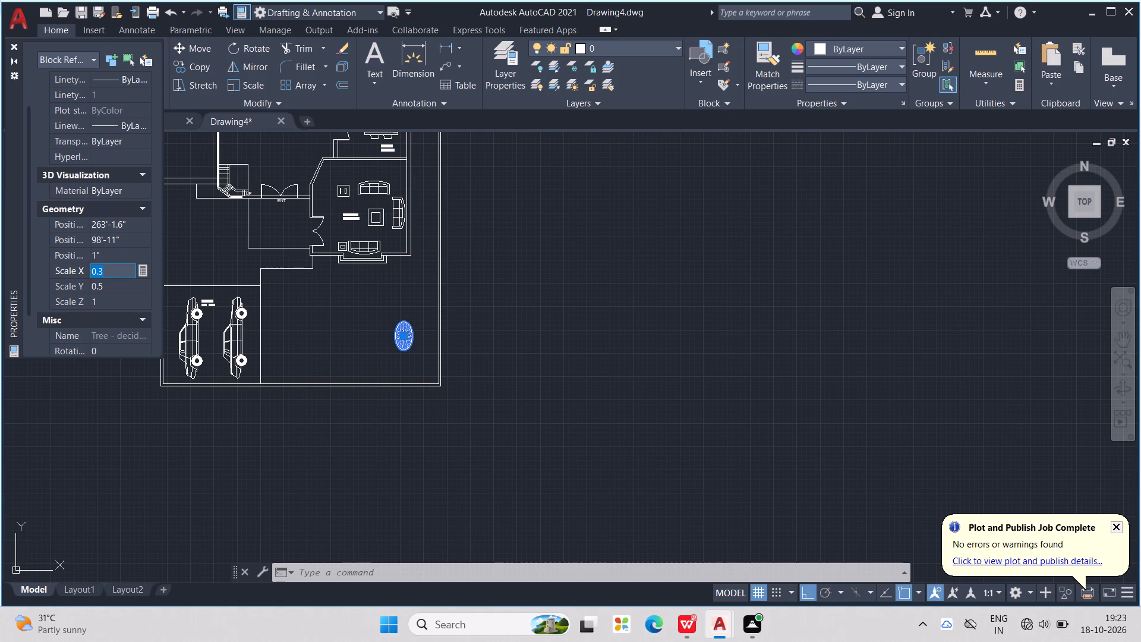
{"action": "scroll", "coordinate": [112, 250], "scroll_direction": "up", "scroll_amount": 2}
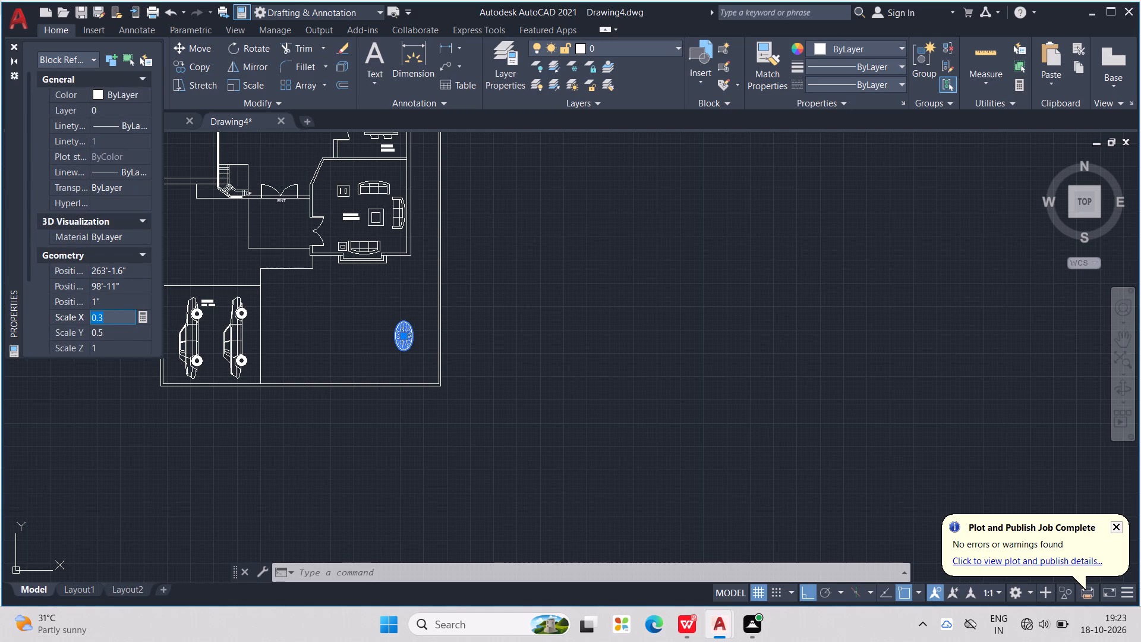
{"action": "scroll", "coordinate": [111, 311], "scroll_direction": "up", "scroll_amount": 1}
{"action": "key", "text": "Escape"}
{"action": "key", "text": "Escape"}
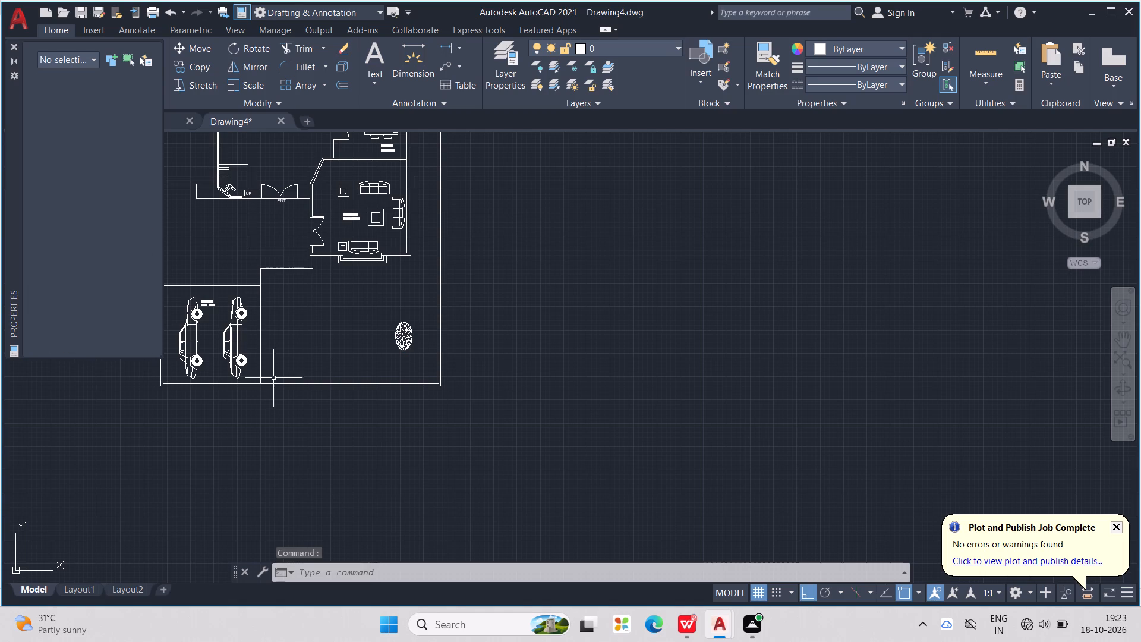
Move the tree into the lower-right corner of the plot's boundary wall, to about X 267'-6", Y 93'-1".
{"action": "scroll", "coordinate": [449, 332], "scroll_direction": "up", "scroll_amount": 1}
{"action": "middle_click_drag", "start_coordinate": [449, 331], "coordinate": [569, 300]}
{"action": "scroll", "coordinate": [528, 290], "scroll_direction": "up", "scroll_amount": 2}
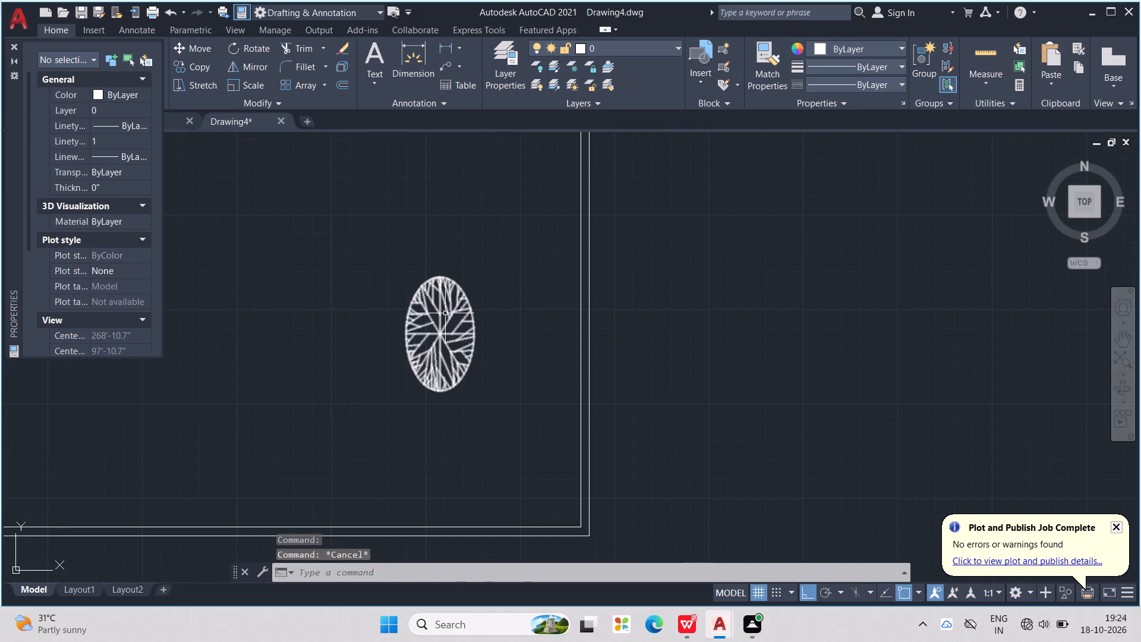
{"action": "left_click", "coordinate": [453, 306]}
{"action": "left_click", "coordinate": [437, 324]}
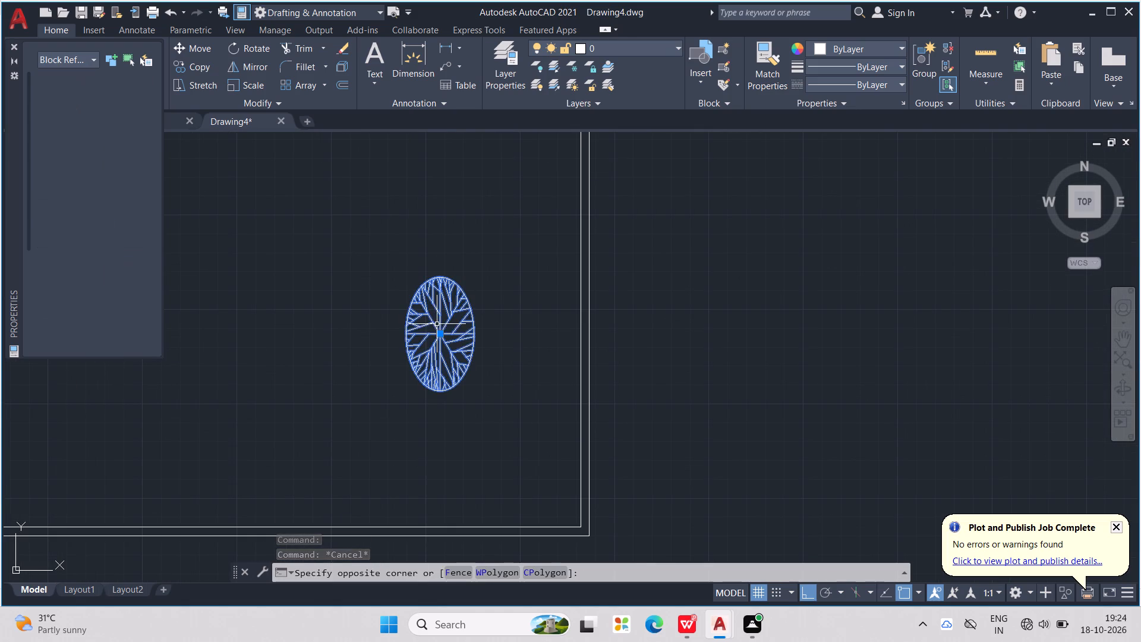
{"action": "left_click_drag", "start_coordinate": [441, 338], "coordinate": [538, 446]}
{"action": "left_click", "coordinate": [538, 433]}
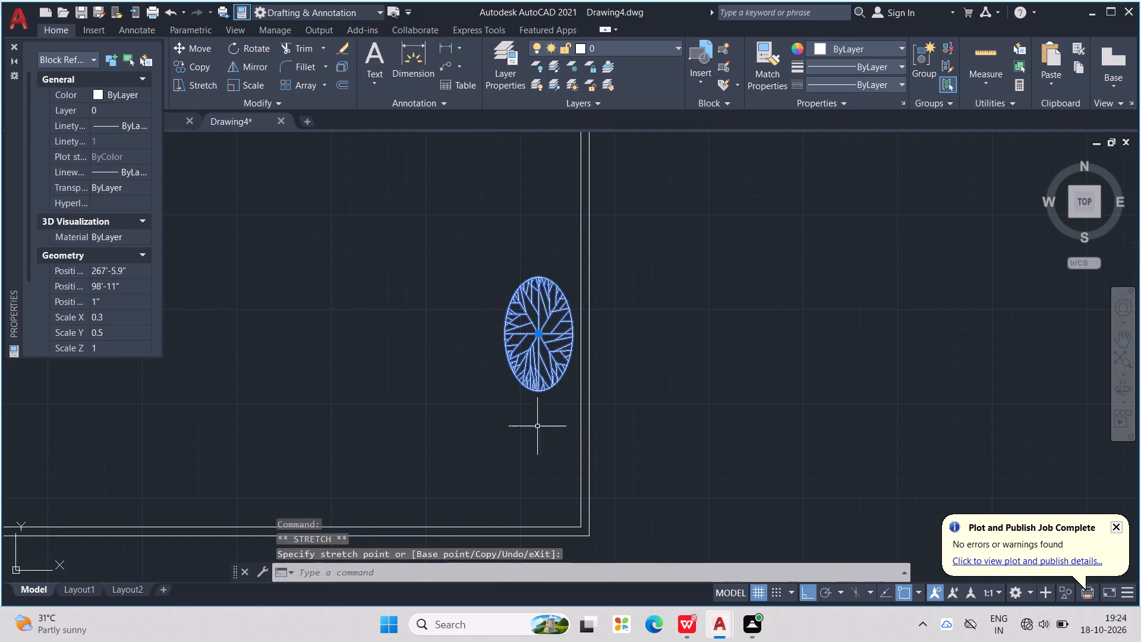
{"action": "middle_click_drag", "start_coordinate": [520, 412], "coordinate": [488, 339]}
{"action": "left_click_drag", "start_coordinate": [506, 261], "coordinate": [516, 394]}
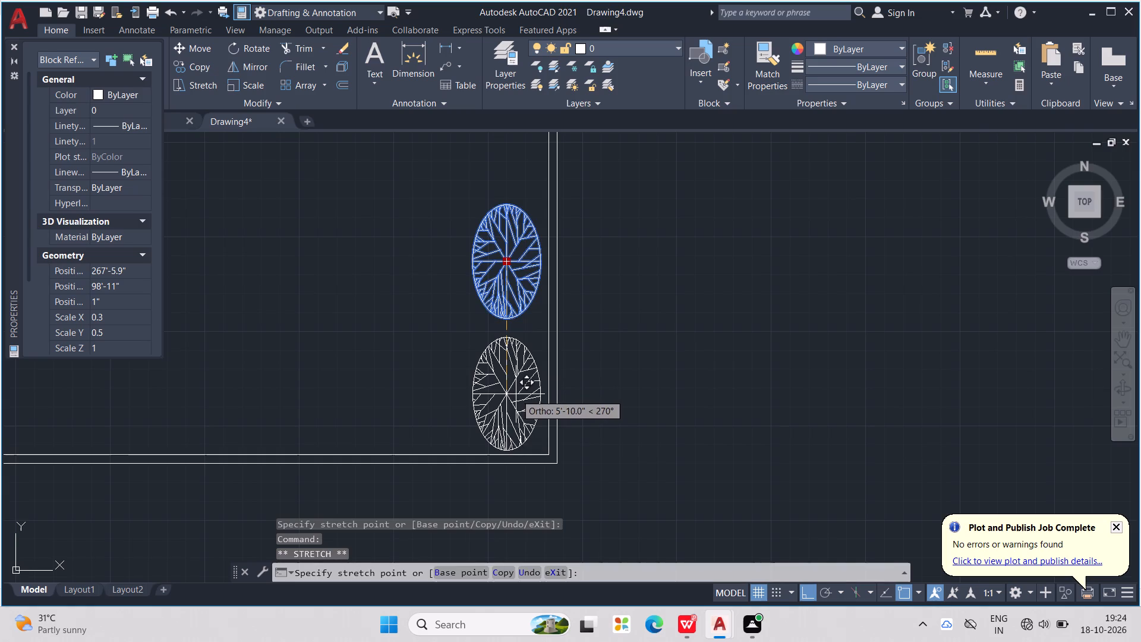
{"action": "left_click", "coordinate": [516, 394]}
{"action": "scroll", "coordinate": [512, 376], "scroll_direction": "down", "scroll_amount": 3}
Copy the corner tree and paste the duplicate just left of it, along the front boundary wall.
{"action": "left_click", "coordinate": [512, 368]}
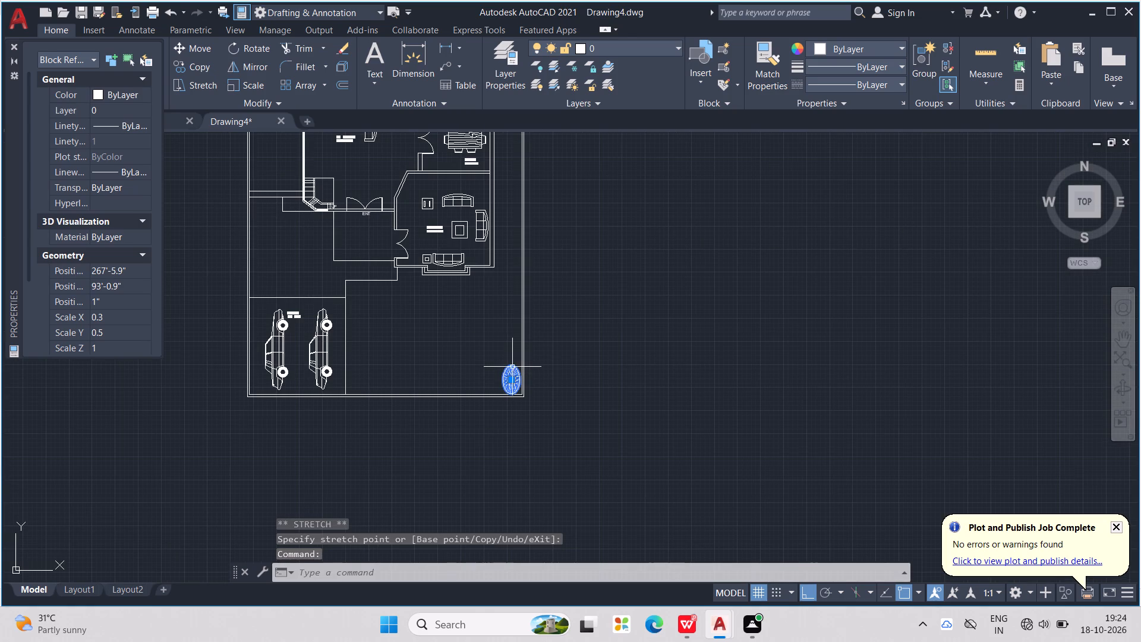
{"action": "key", "text": "ctrl+c"}
{"action": "key", "text": "ctrl+v"}
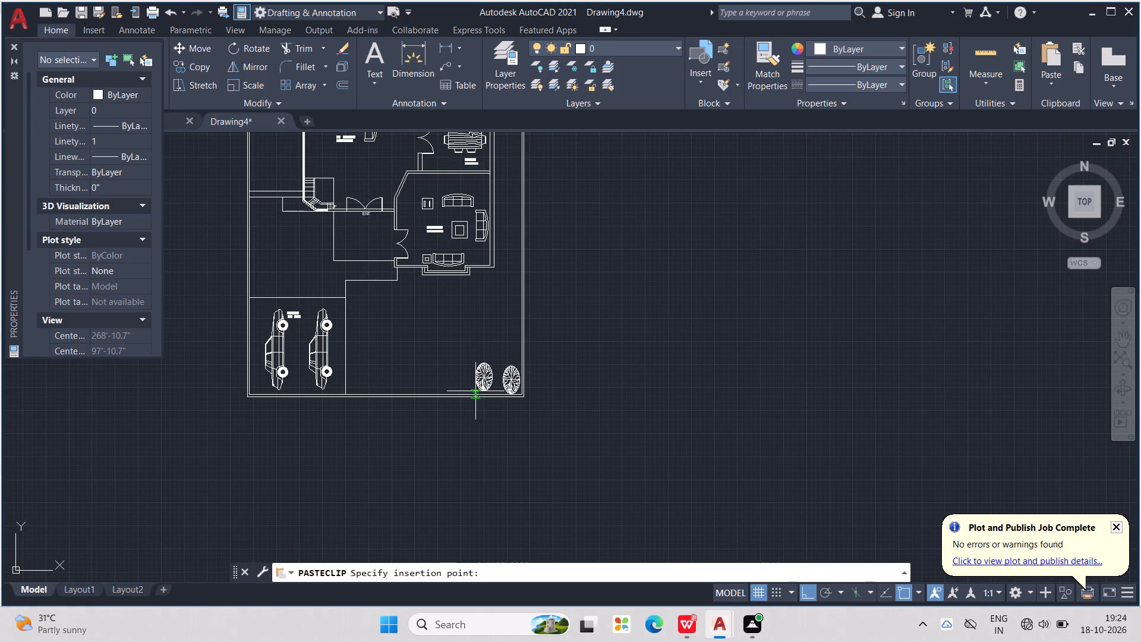
{"action": "scroll", "coordinate": [473, 392], "scroll_direction": "up", "scroll_amount": 3}
{"action": "left_click", "coordinate": [476, 408]}
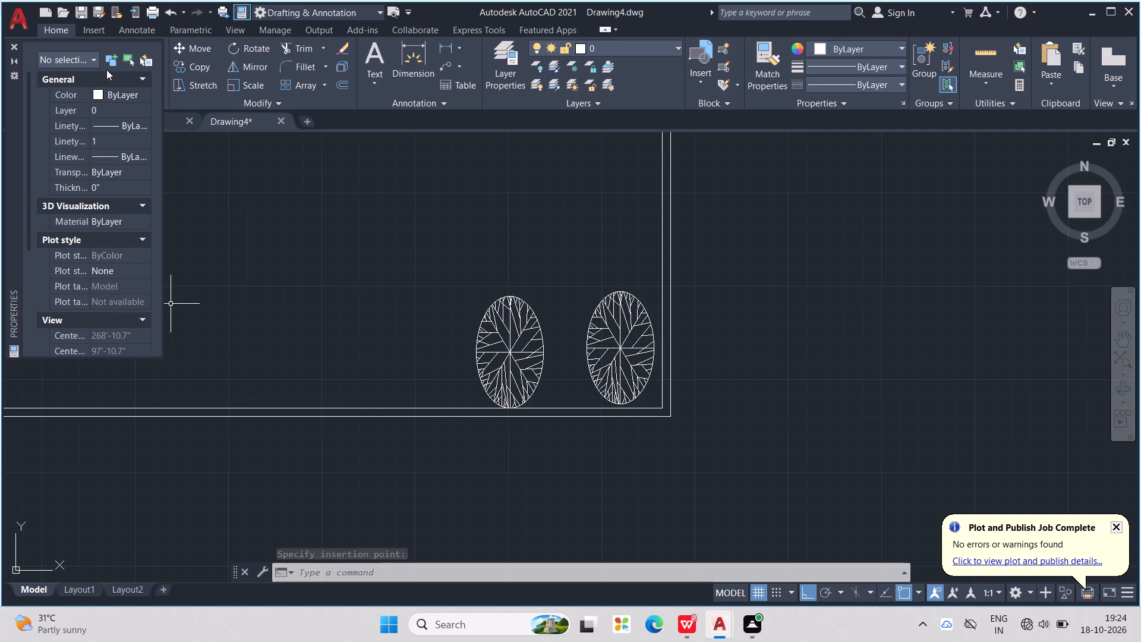
Insert the Shrub - elevation block between the two front-wall trees, at about X 265'-10", Y 90'-5".
{"action": "left_click", "coordinate": [13, 48]}
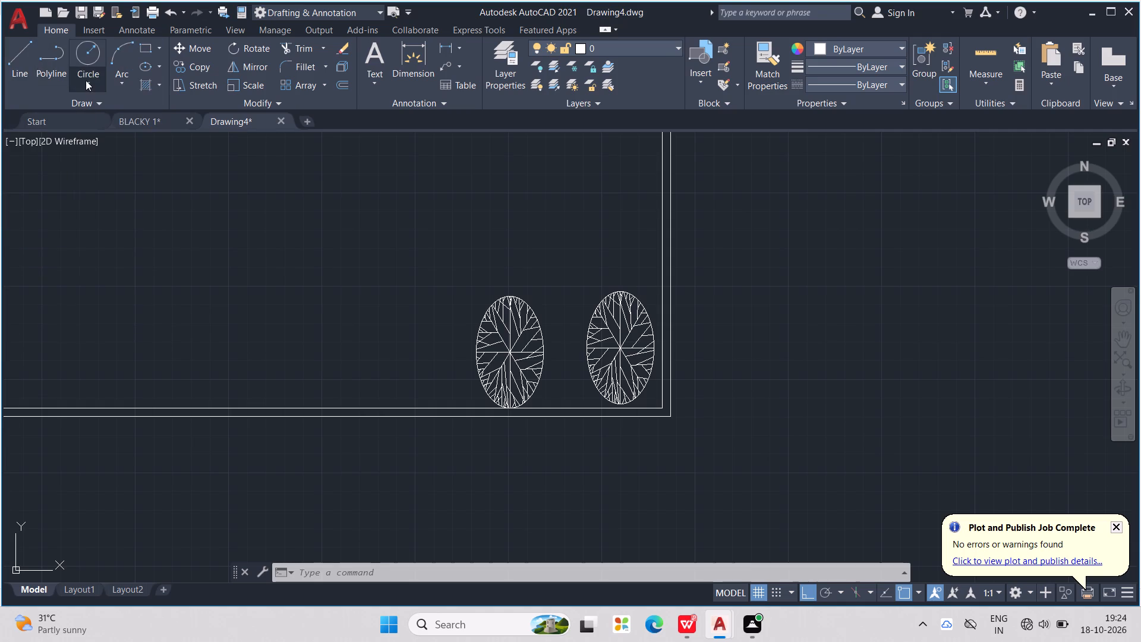
{"action": "key", "text": "ctrl+2"}
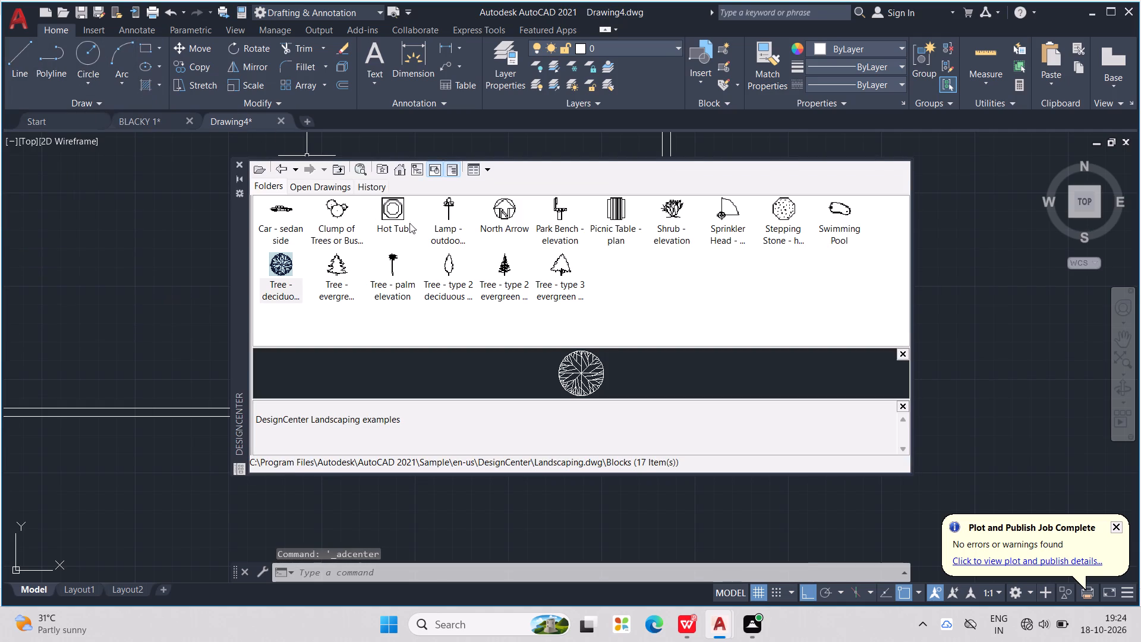
{"action": "double_click", "coordinate": [675, 212]}
{"action": "left_click", "coordinate": [678, 207]}
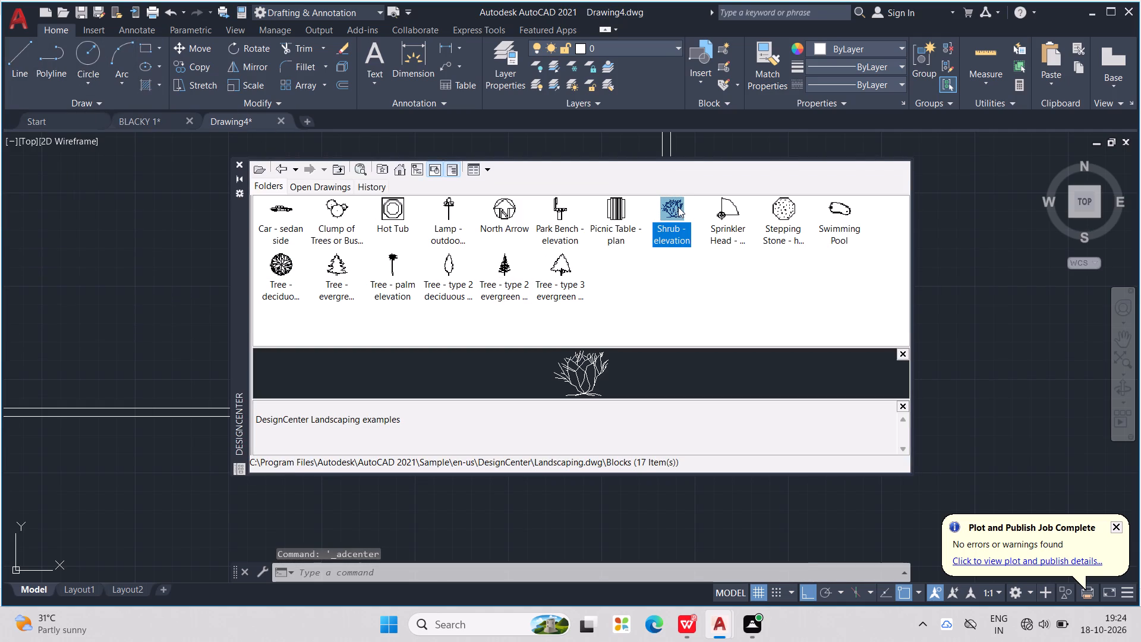
{"action": "triple_click", "coordinate": [670, 209]}
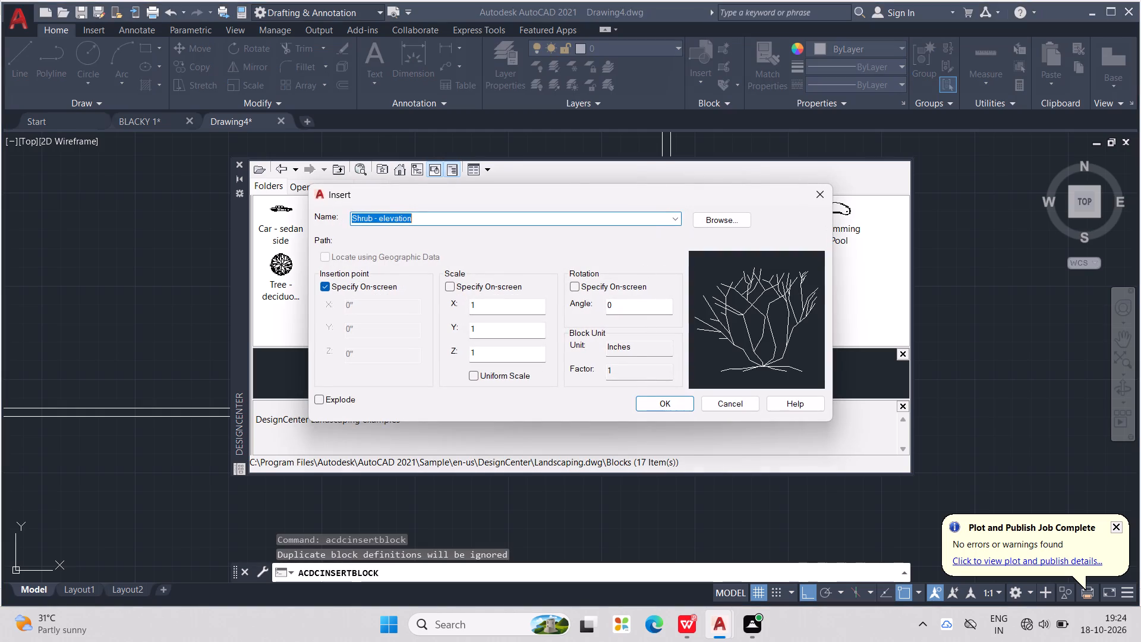
{"action": "left_click", "coordinate": [650, 398]}
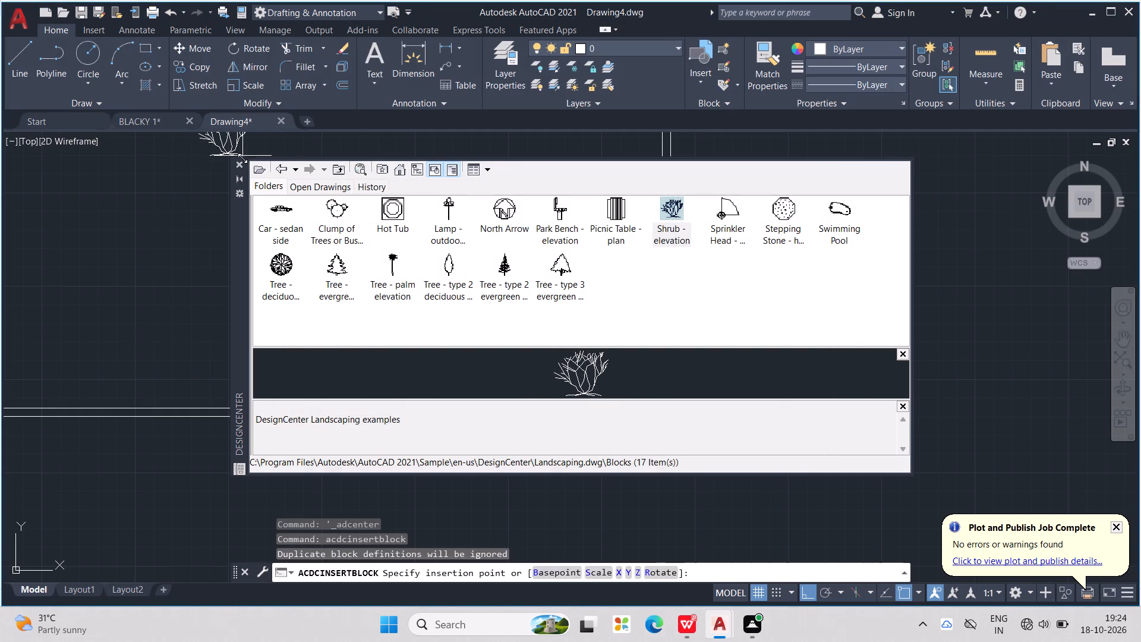
{"action": "left_click", "coordinate": [242, 161]}
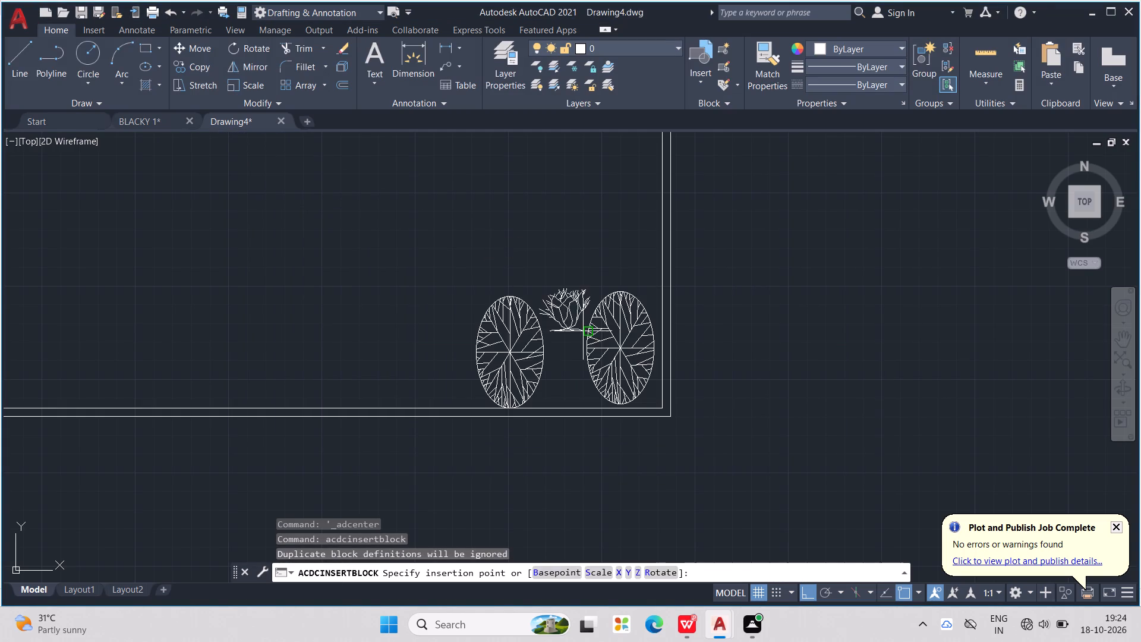
{"action": "left_click", "coordinate": [584, 405]}
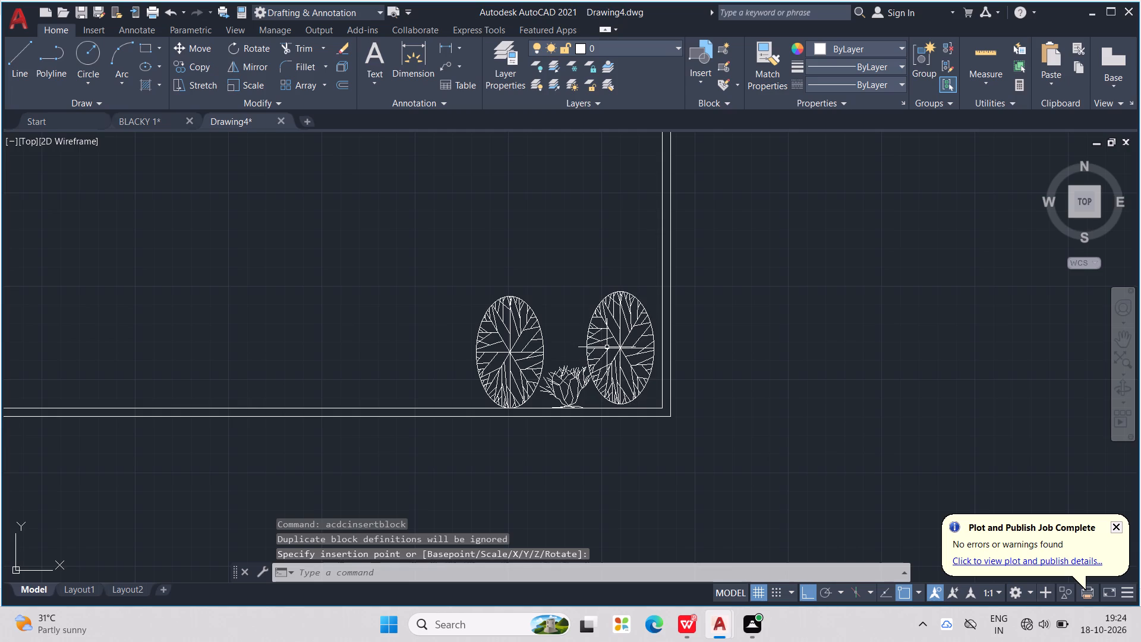
Insert the Clump of Trees or Bushes - plan block in the open front area, at about X 259'-1", Y 99'.
{"action": "key", "text": "ctrl+2"}
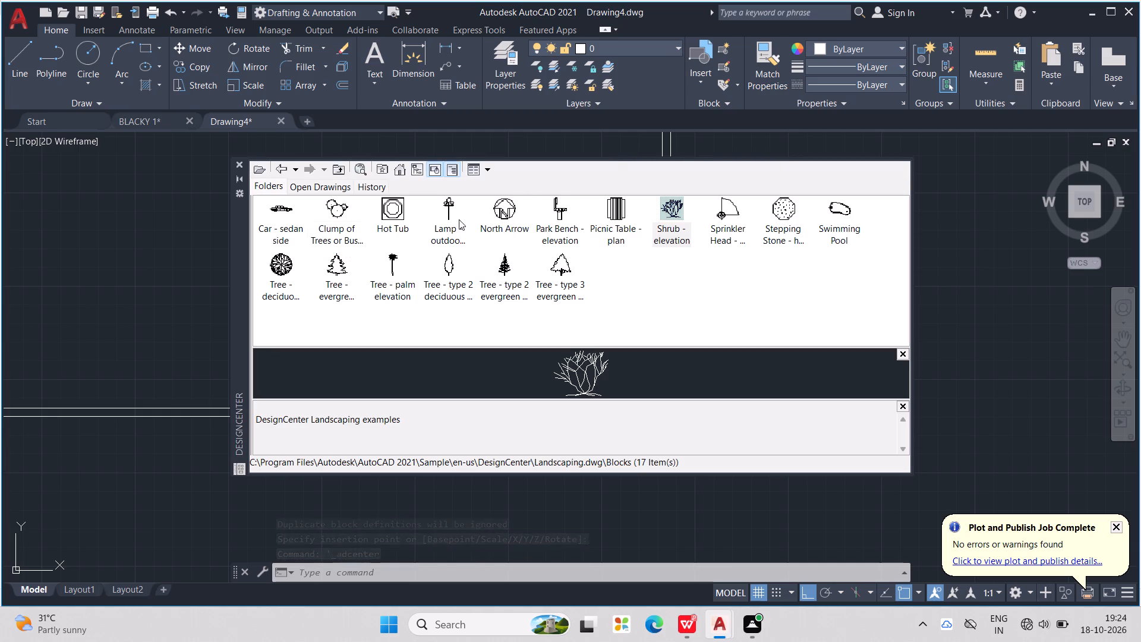
{"action": "triple_click", "coordinate": [341, 212]}
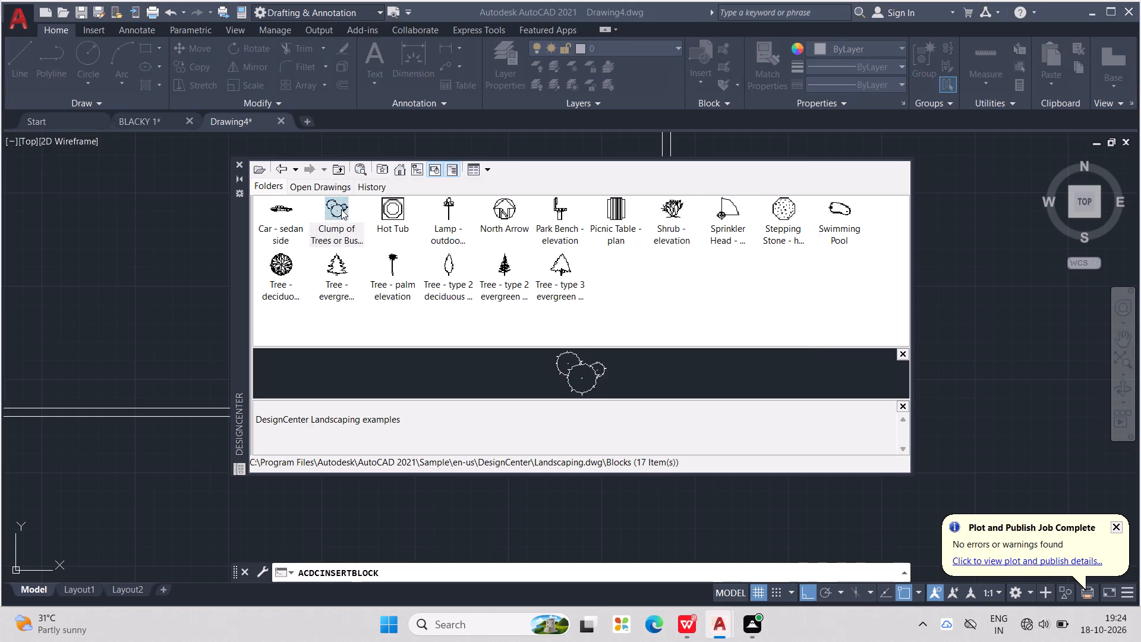
{"action": "left_click", "coordinate": [661, 413]}
{"action": "left_click", "coordinate": [662, 404]}
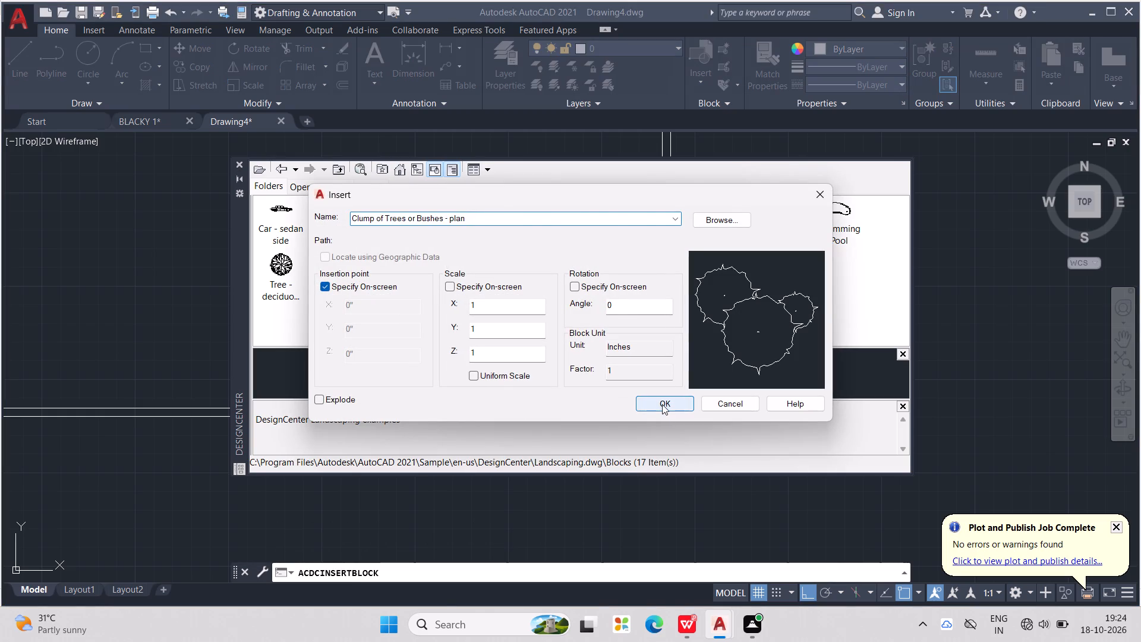
{"action": "left_click", "coordinate": [240, 166]}
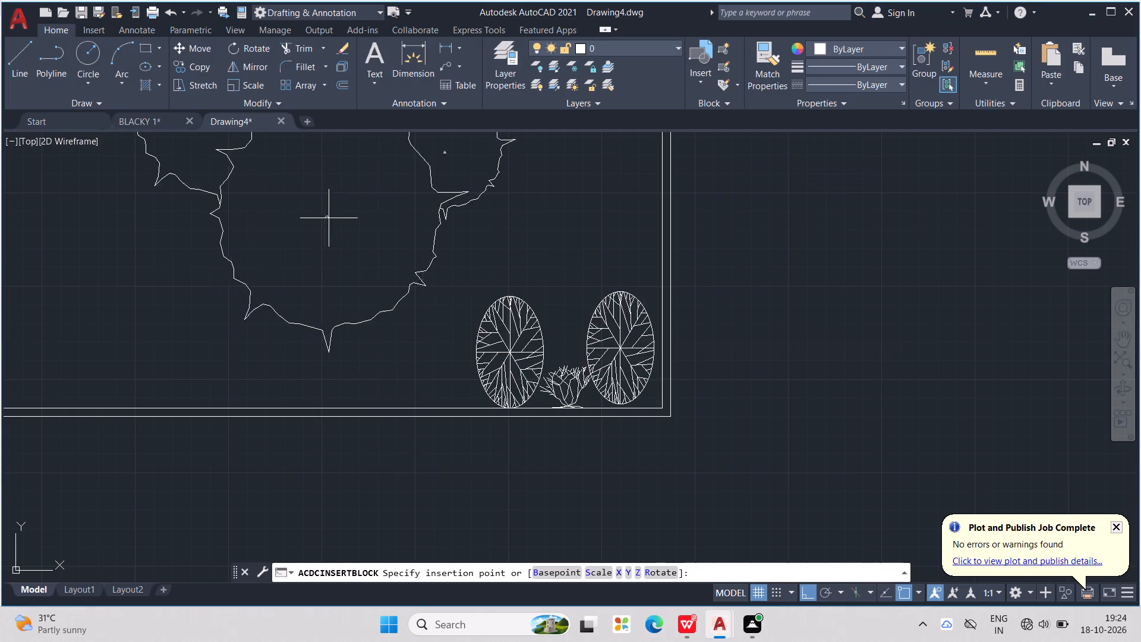
{"action": "scroll", "coordinate": [329, 218], "scroll_direction": "down", "scroll_amount": 2}
{"action": "left_click", "coordinate": [370, 216]}
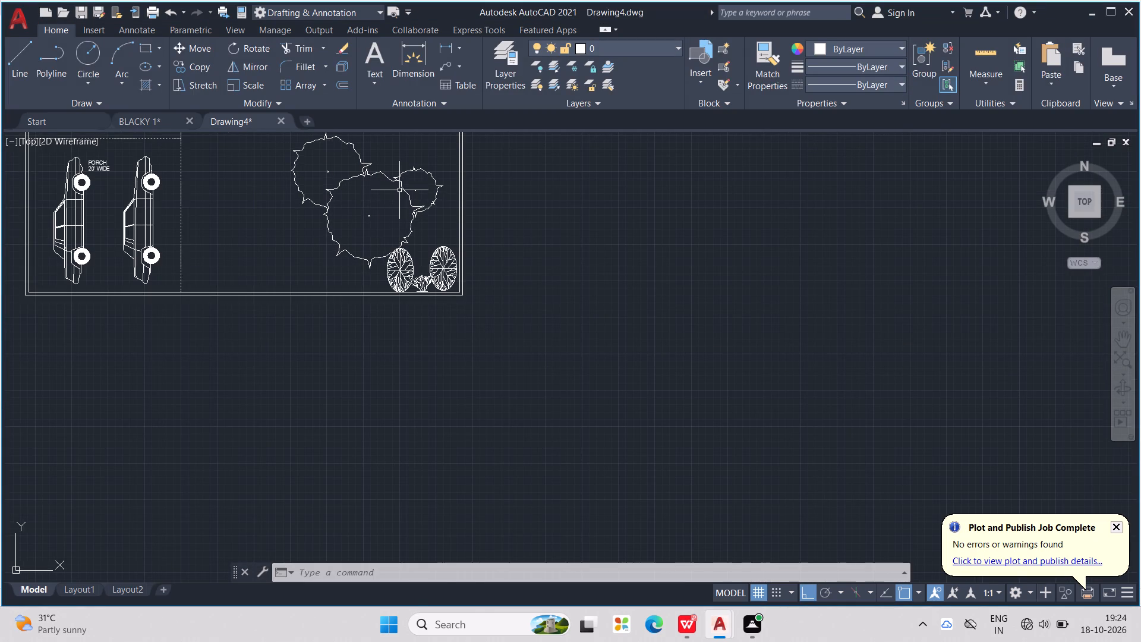
Set the tree clump's X and Y scale to 0.5 and deselect it.
{"action": "left_click", "coordinate": [399, 190]}
{"action": "right_click", "coordinate": [399, 190]}
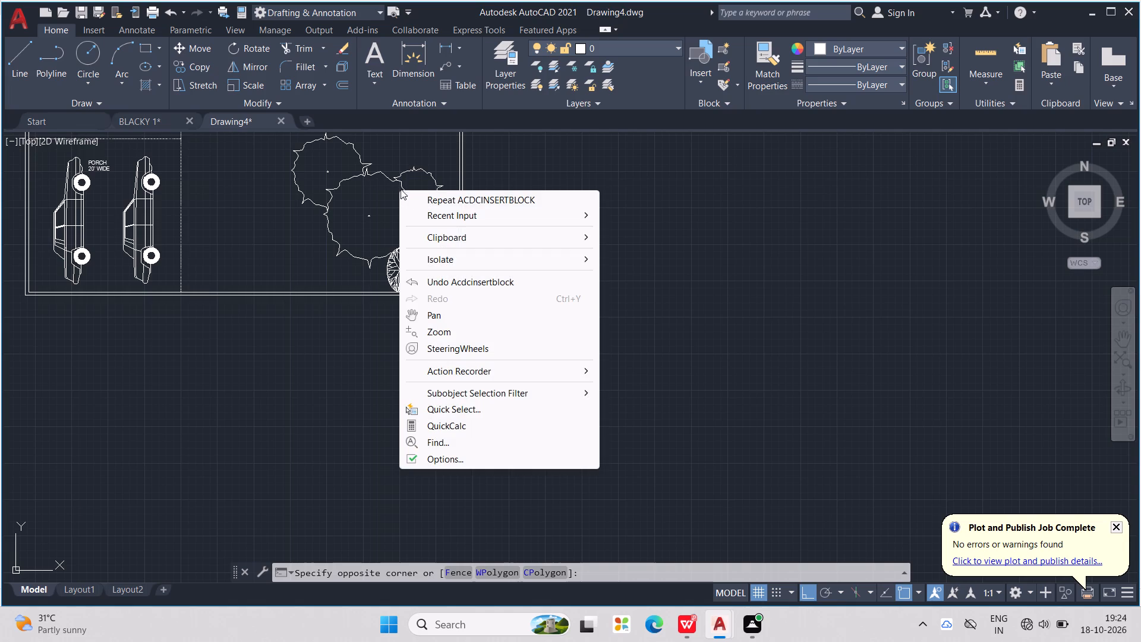
{"action": "left_click", "coordinate": [394, 181]}
{"action": "right_click", "coordinate": [392, 174]}
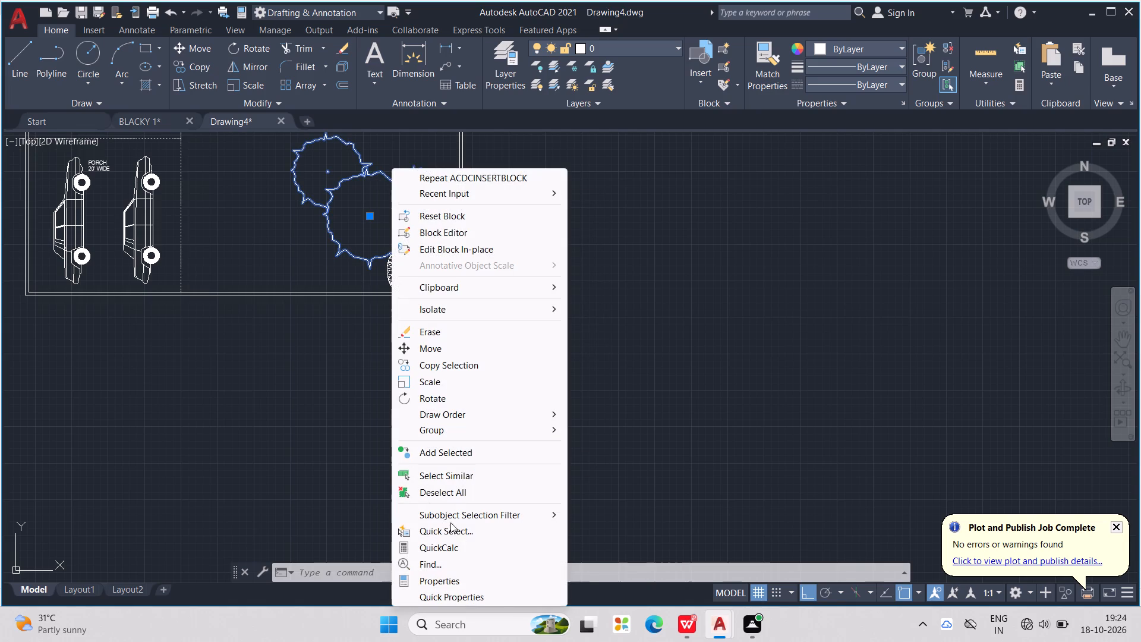
{"action": "left_click", "coordinate": [501, 588]}
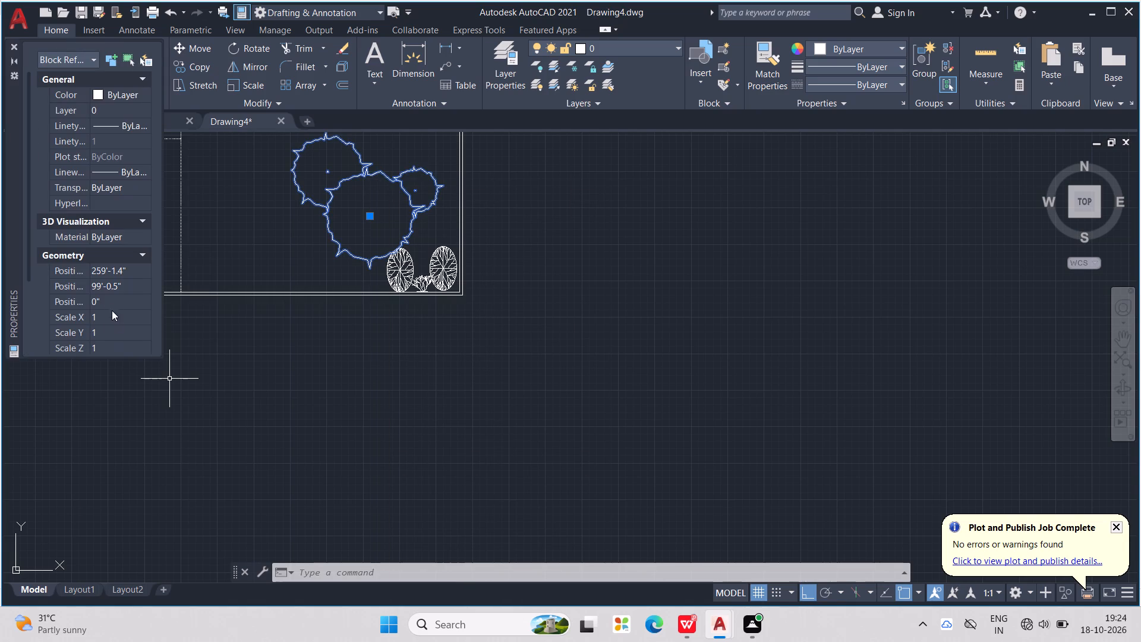
{"action": "left_click", "coordinate": [114, 318]}
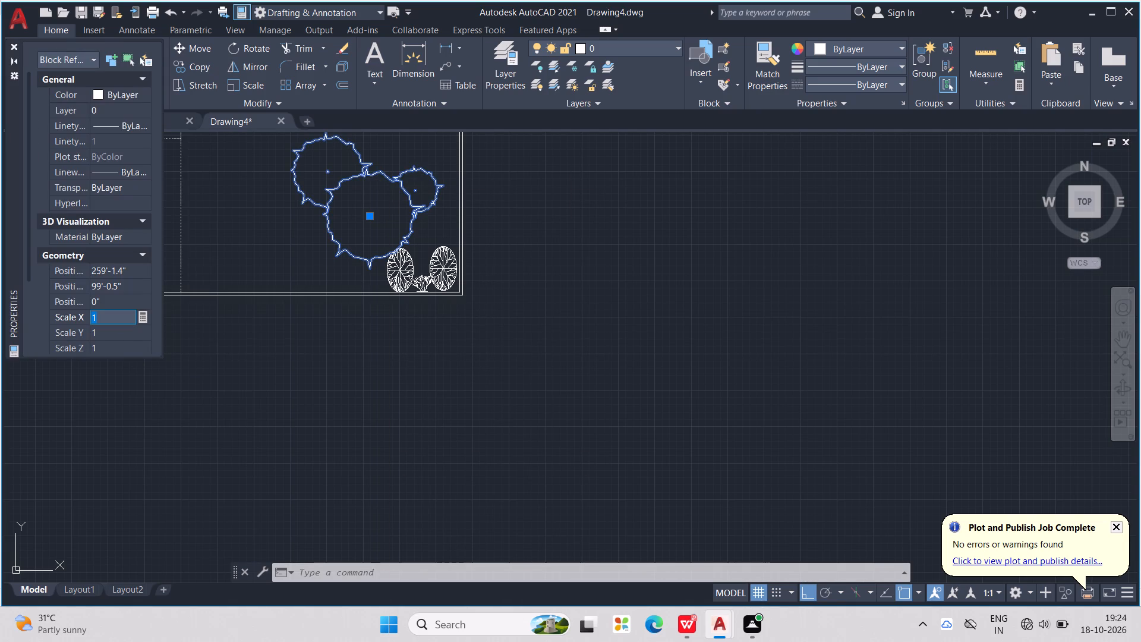
{"action": "type", "text": "0.5"}
{"action": "left_click", "coordinate": [128, 336]}
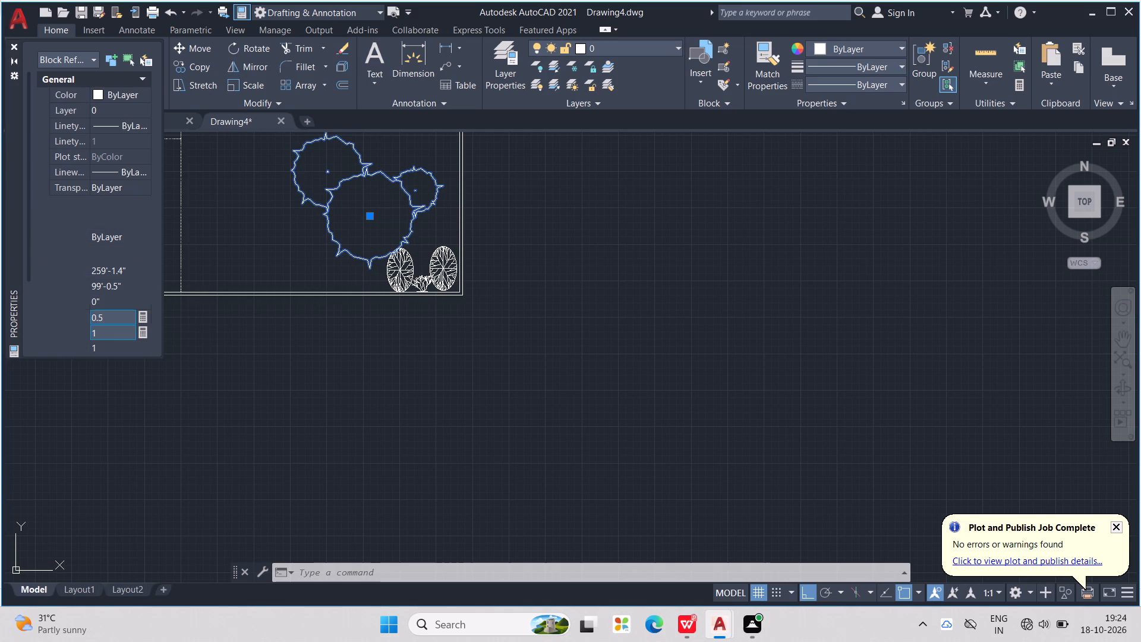
{"action": "type", "text": "0.5"}
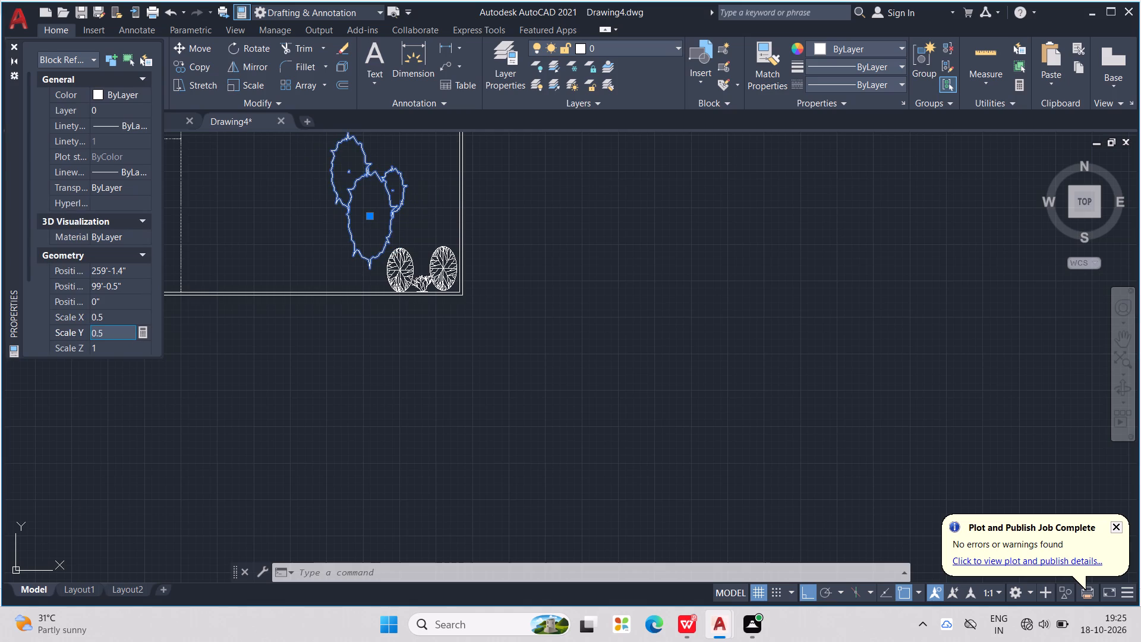
{"action": "left_click", "coordinate": [122, 351]}
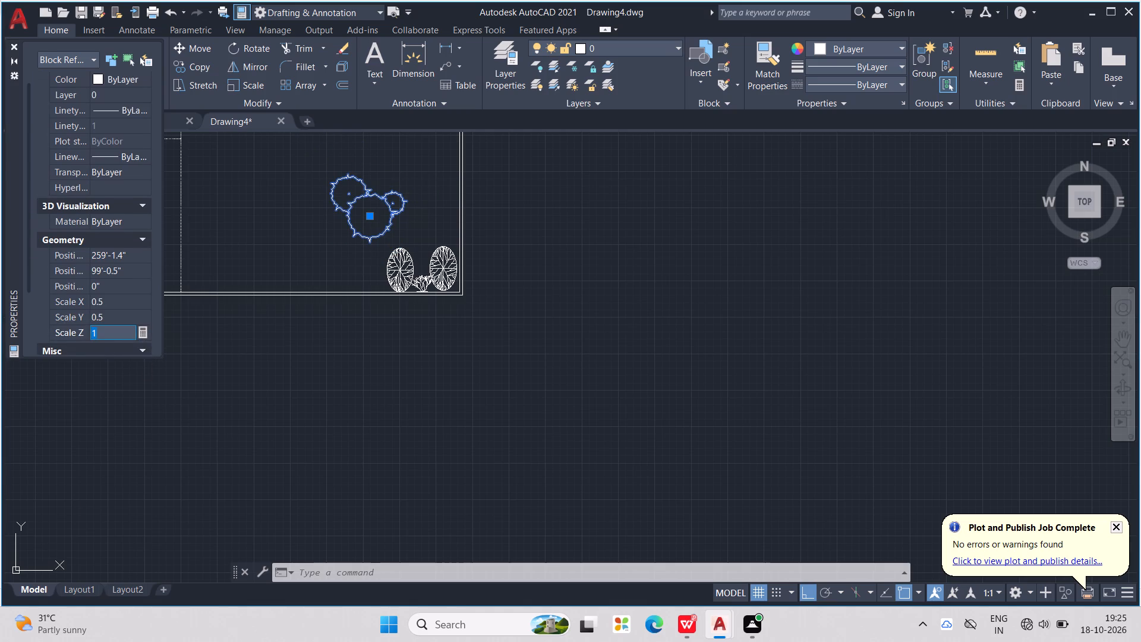
{"action": "key", "text": "Escape"}
{"action": "key", "text": "Escape"}
Move the tree clump down beside the left front-wall tree, close to the front boundary wall.
{"action": "middle_click_drag", "start_coordinate": [395, 189], "coordinate": [443, 267]}
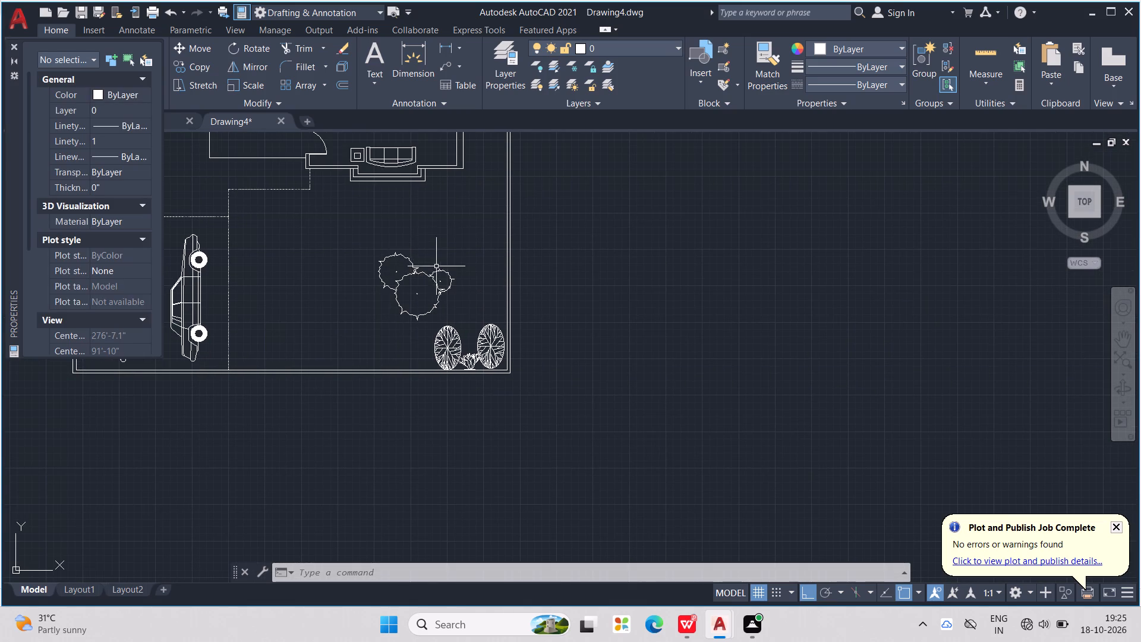
{"action": "left_click", "coordinate": [427, 275]}
{"action": "left_click_drag", "start_coordinate": [418, 273], "coordinate": [398, 319]}
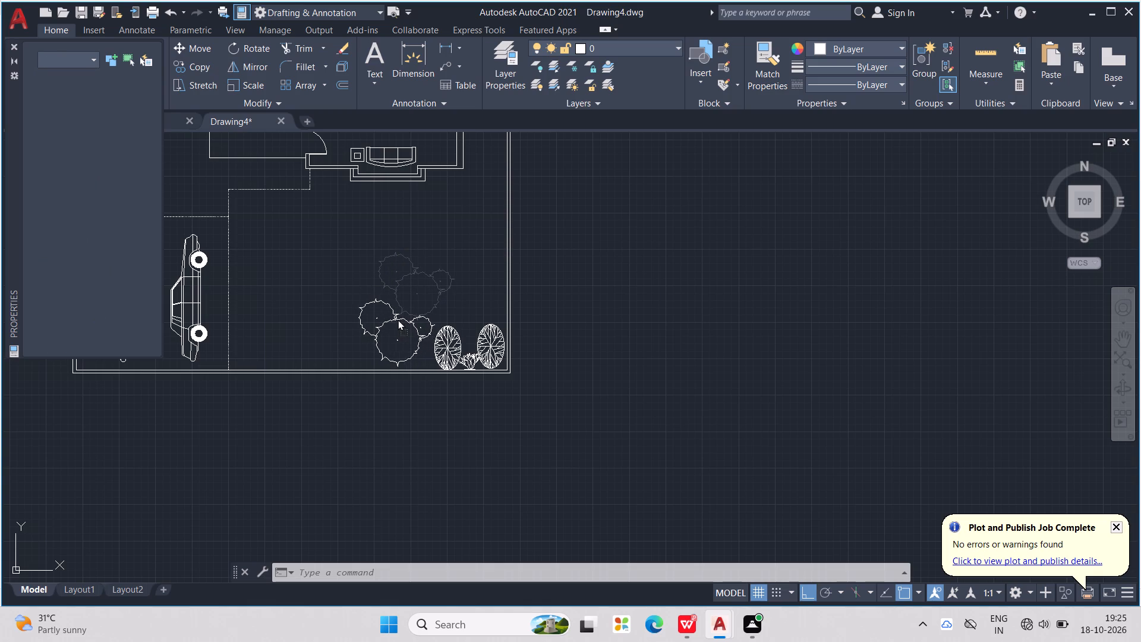
{"action": "left_click_drag", "start_coordinate": [398, 319], "coordinate": [395, 322]}
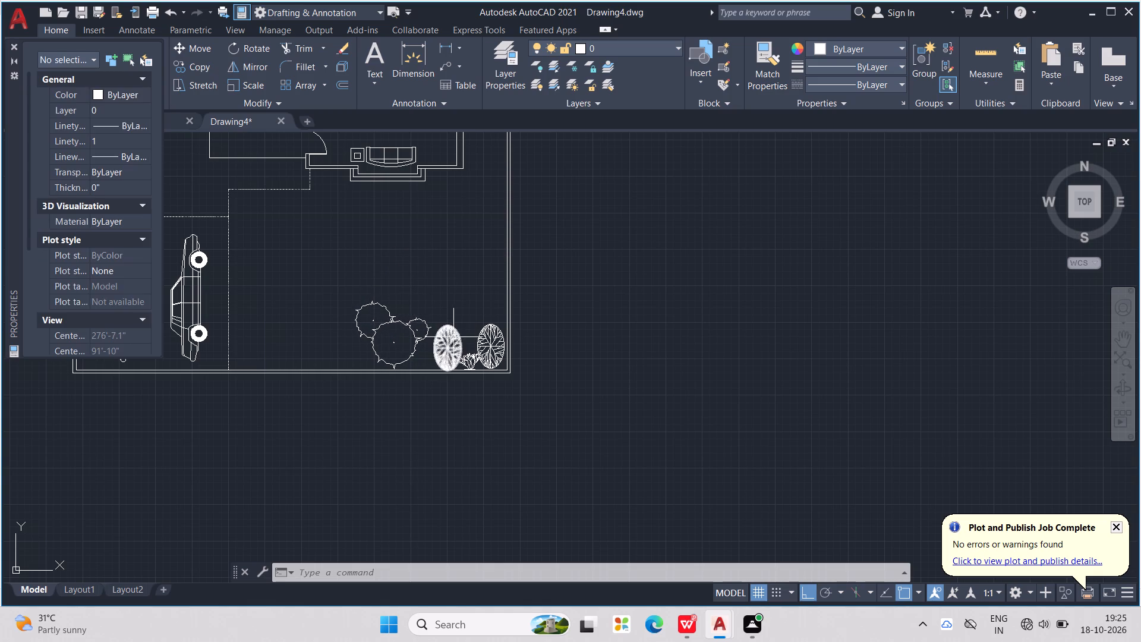
Copy the left front-wall tree and paste the duplicate just above the tree clump.
{"action": "left_click", "coordinate": [453, 337]}
{"action": "key", "text": "ctrl+c"}
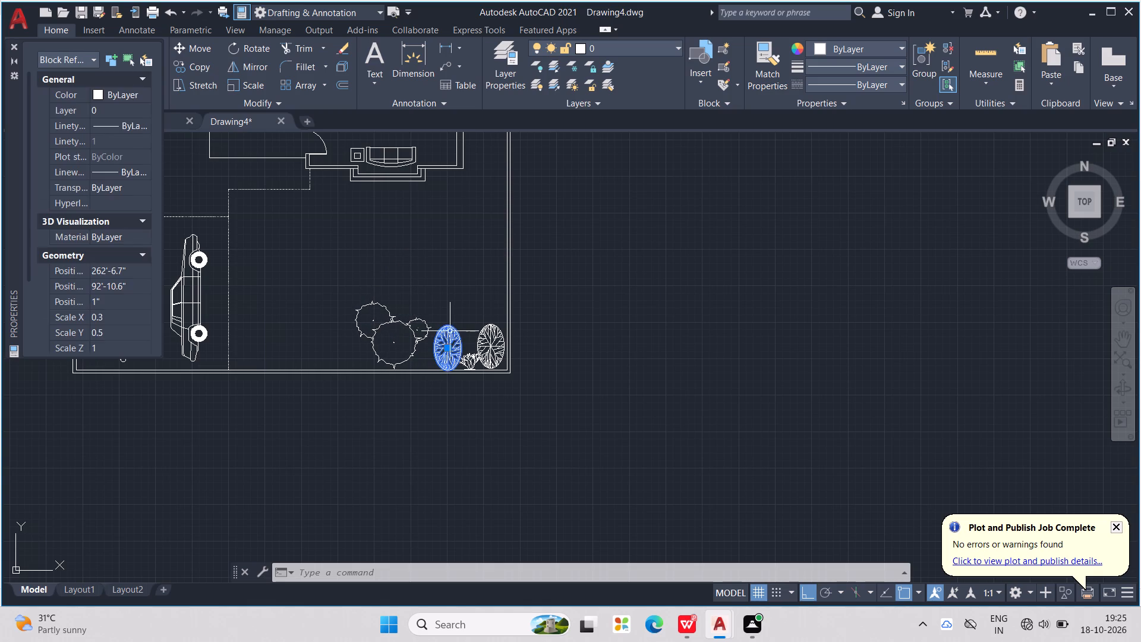
{"action": "key", "text": "Escape"}
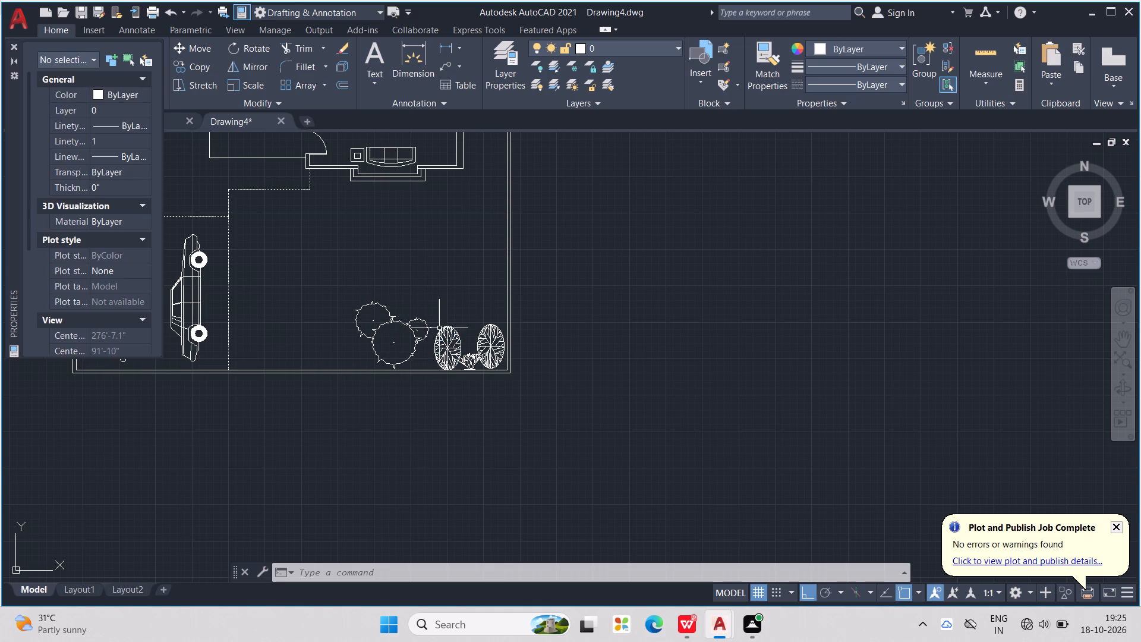
{"action": "key", "text": "ctrl+c"}
{"action": "key", "text": "Escape"}
{"action": "key", "text": "Escape"}
{"action": "key", "text": "ctrl+v"}
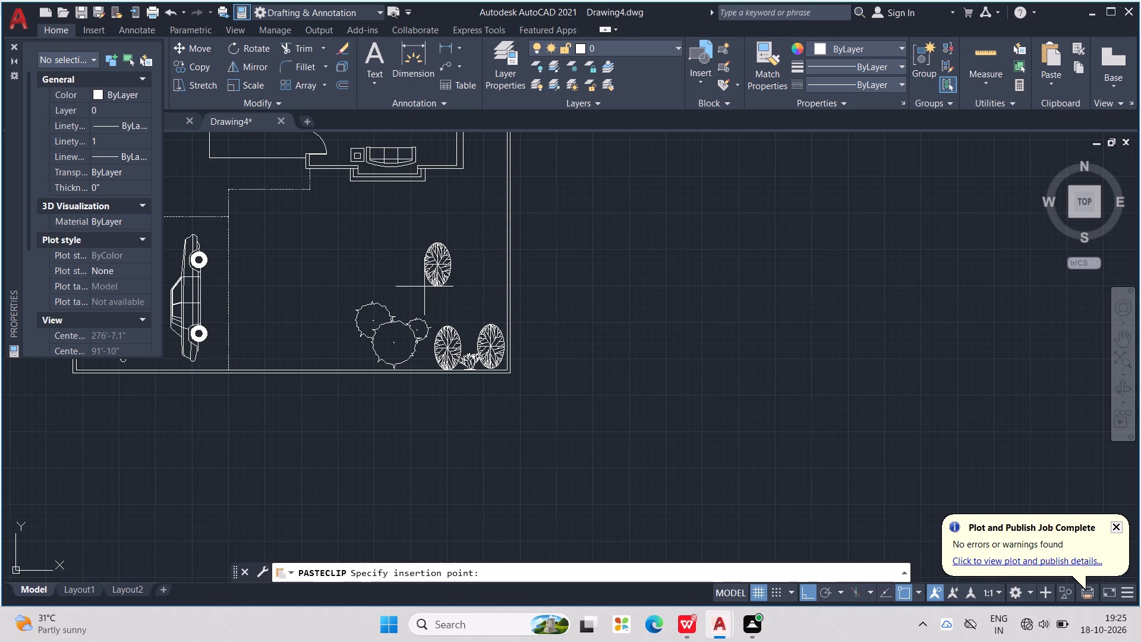
{"action": "middle_click_drag", "start_coordinate": [424, 287], "coordinate": [416, 321]}
{"action": "left_click", "coordinate": [385, 350]}
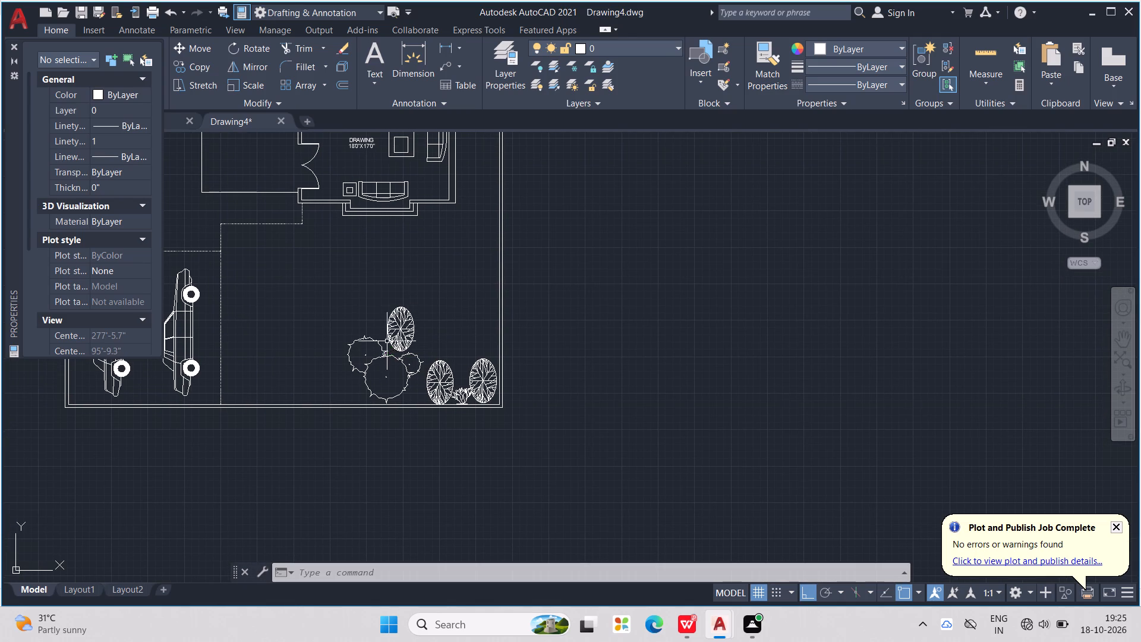
Paste two more copies of the tree along the right boundary wall, one above the other, above the corner tree.
{"action": "left_click", "coordinate": [395, 335]}
{"action": "key", "text": "ctrl+v"}
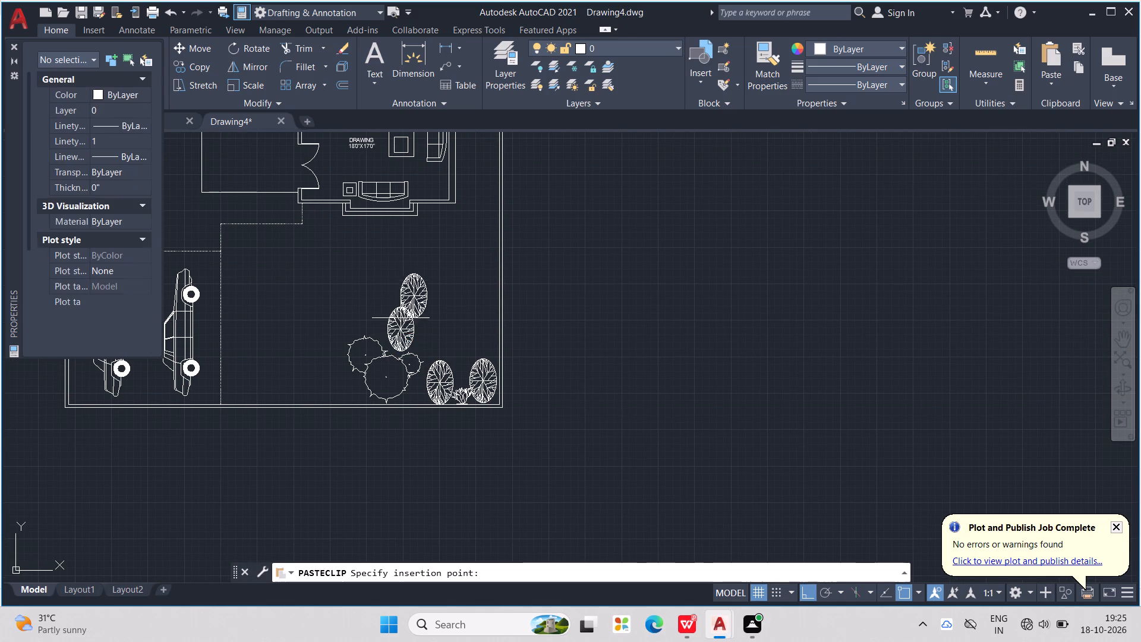
{"action": "left_click", "coordinate": [475, 349]}
{"action": "left_click", "coordinate": [483, 338]}
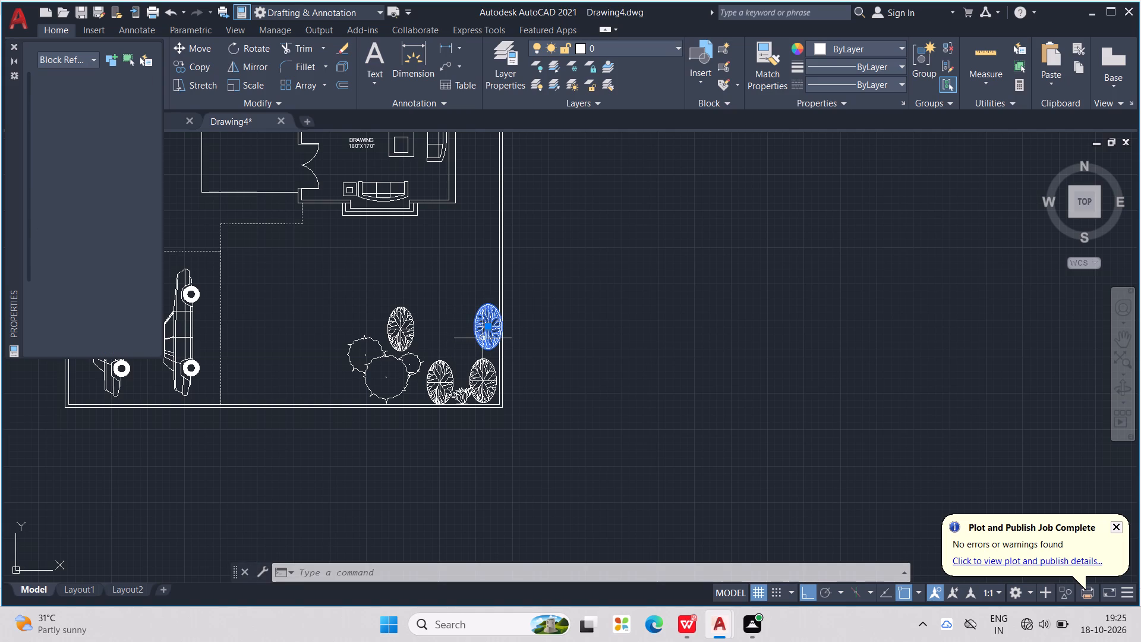
{"action": "key", "text": "ctrl+v"}
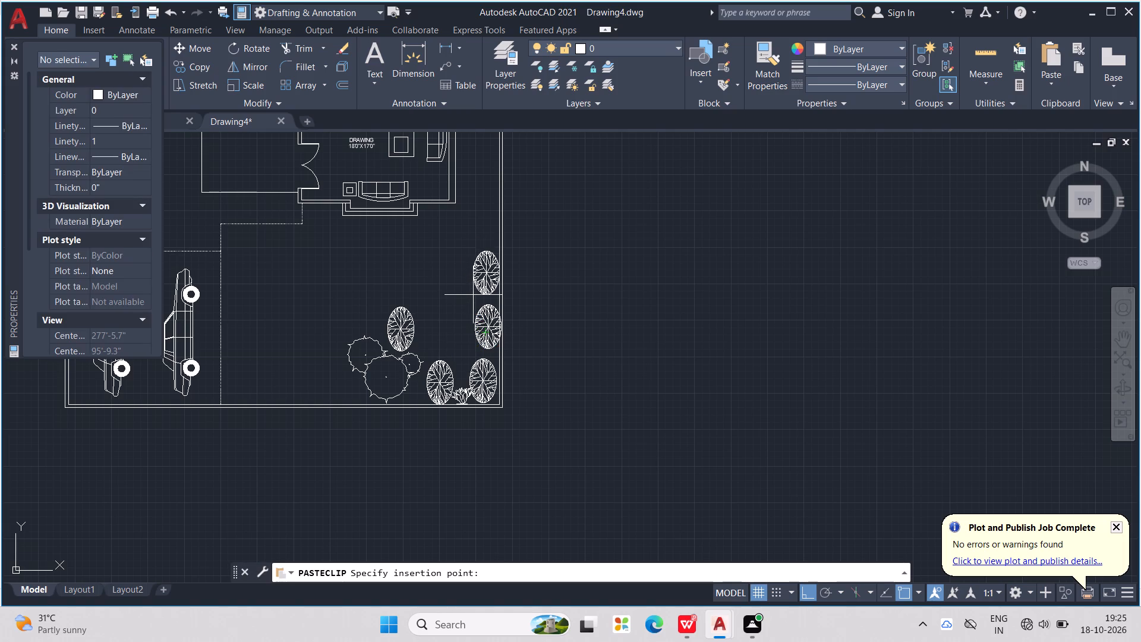
{"action": "left_click", "coordinate": [474, 298]}
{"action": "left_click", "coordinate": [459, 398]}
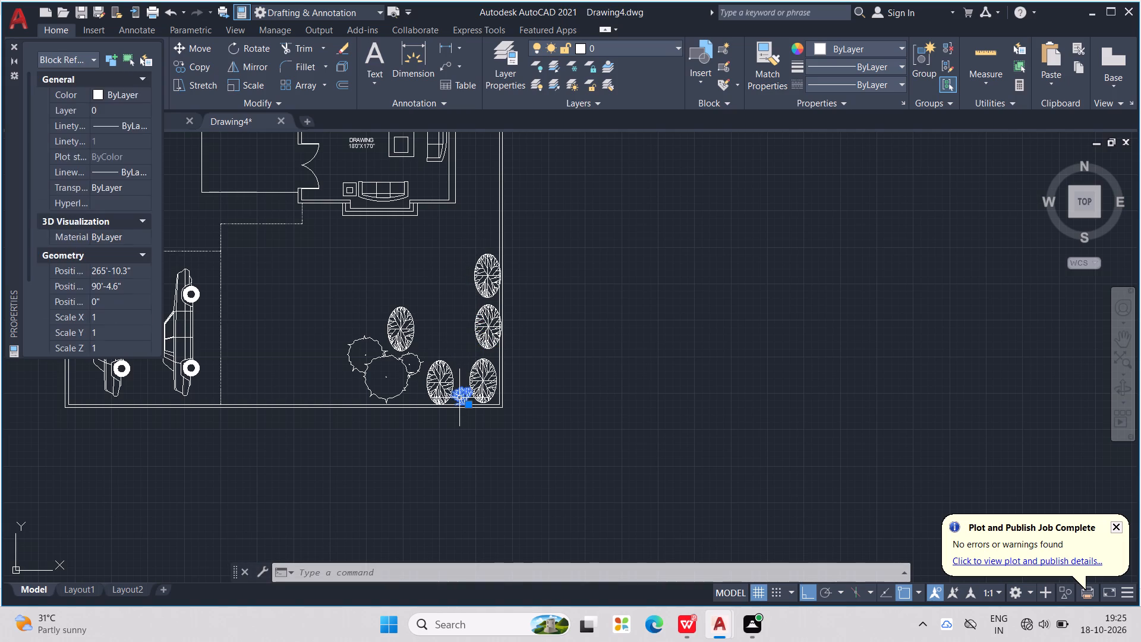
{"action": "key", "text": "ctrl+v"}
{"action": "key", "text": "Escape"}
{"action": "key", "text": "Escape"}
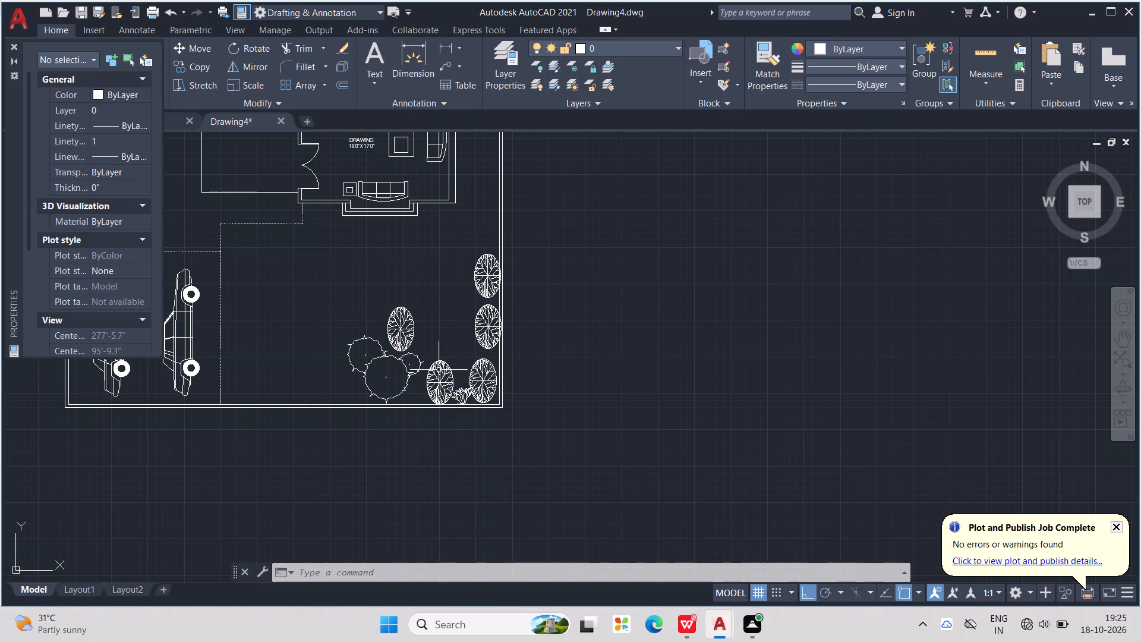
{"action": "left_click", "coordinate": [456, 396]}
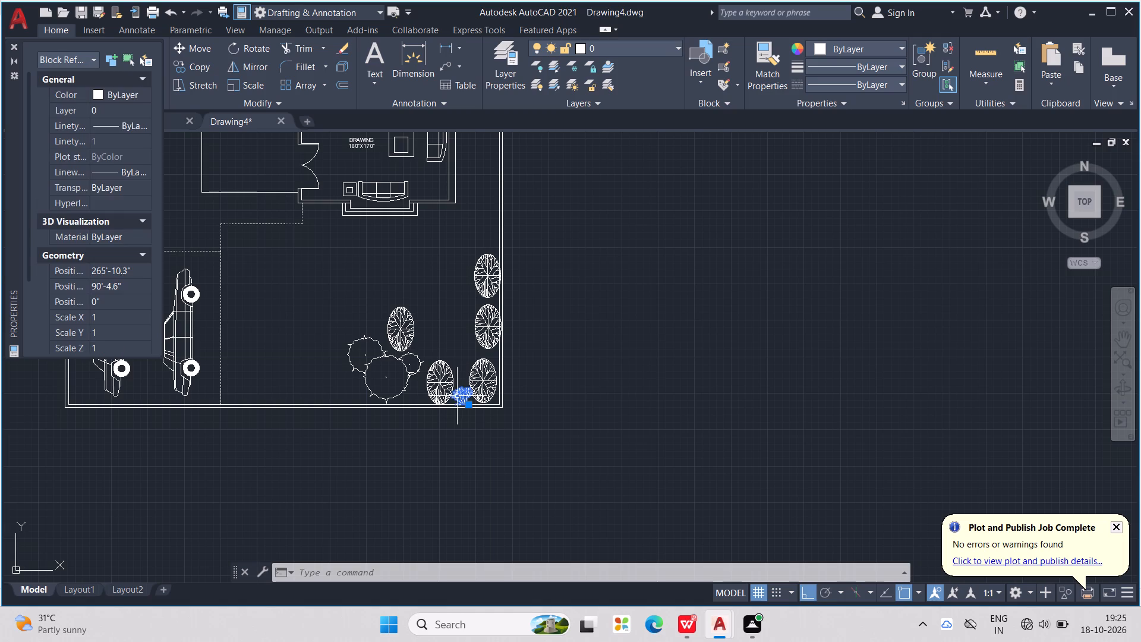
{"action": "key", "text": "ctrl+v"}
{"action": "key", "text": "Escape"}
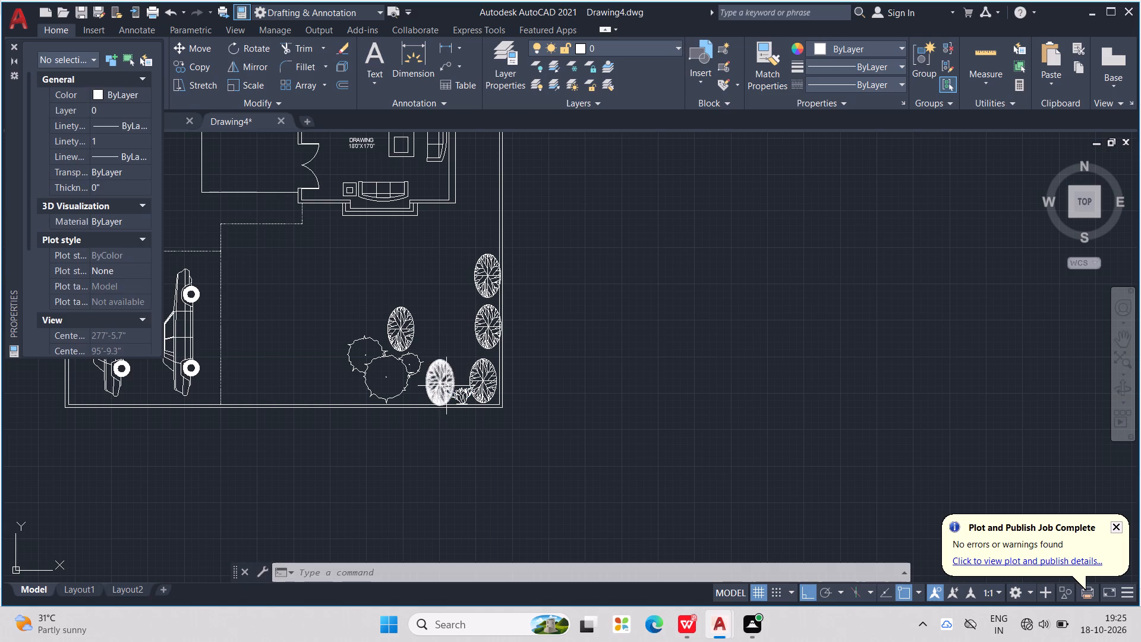
Copy the shrub between the two front-wall trees and paste a duplicate along the front wall, between the left tree and the tree clump.
{"action": "left_click", "coordinate": [457, 399]}
{"action": "key", "text": "ctrl+c"}
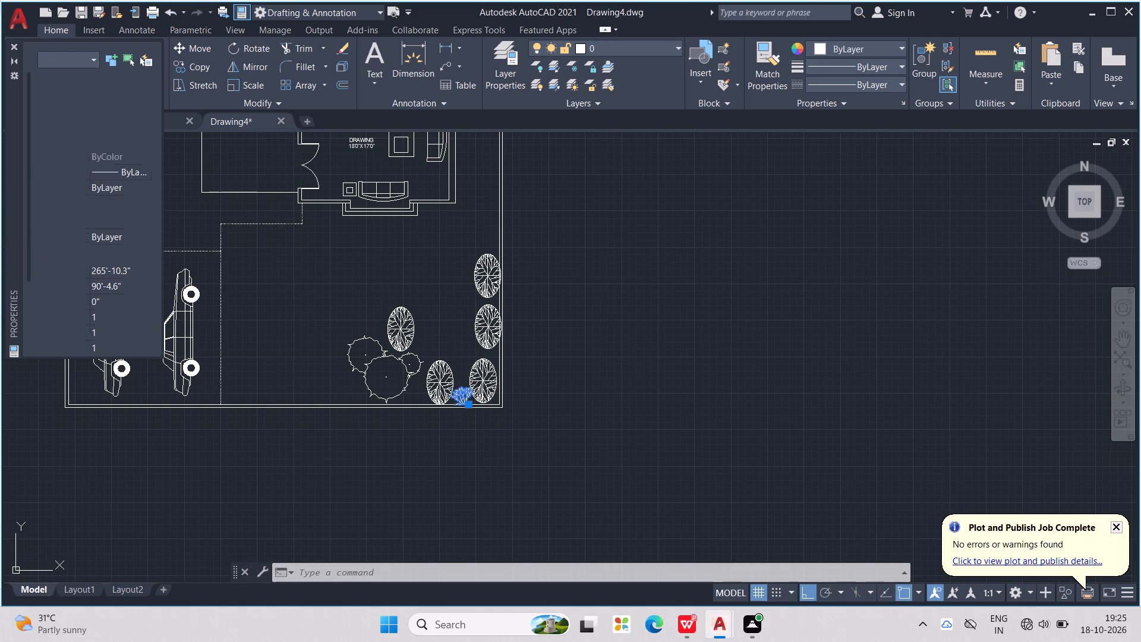
{"action": "key", "text": "ctrl+v"}
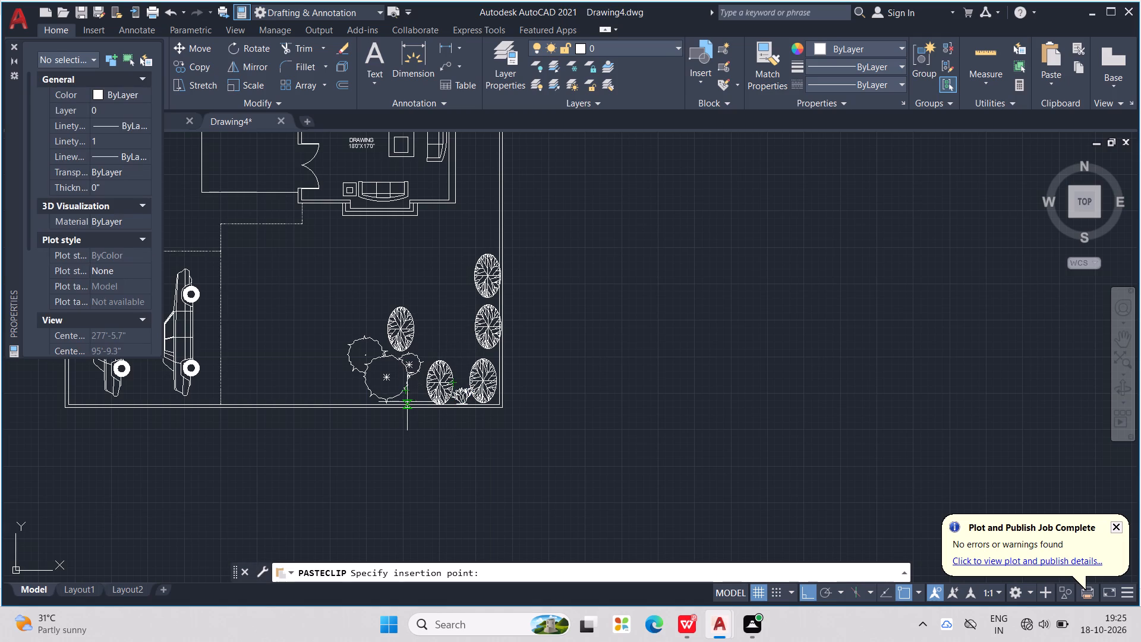
{"action": "left_click", "coordinate": [407, 402]}
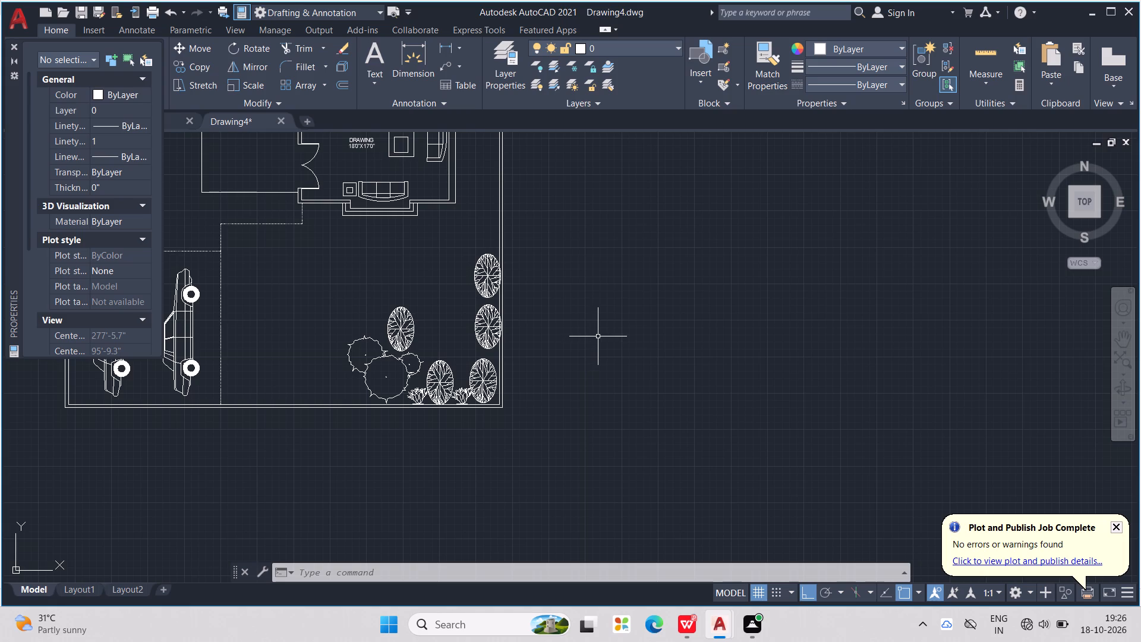
Examine the blocks in the Plant Process sample drawing in DesignCenter for further symbols to use.
{"action": "key", "text": "ctrl+2"}
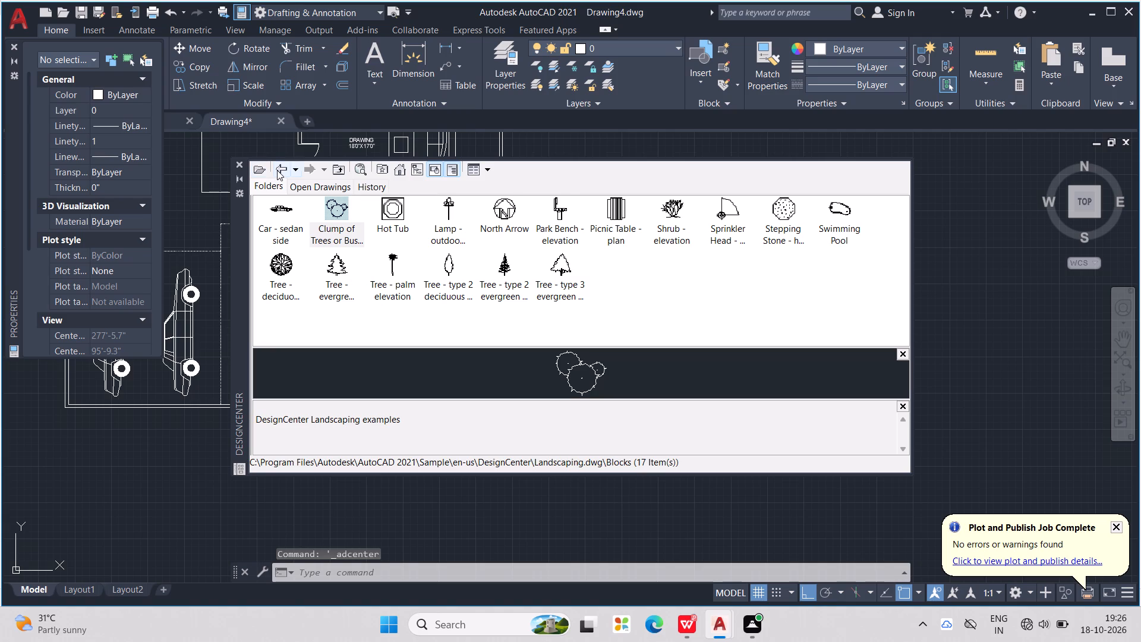
{"action": "left_click", "coordinate": [277, 170]}
{"action": "left_click", "coordinate": [278, 170]}
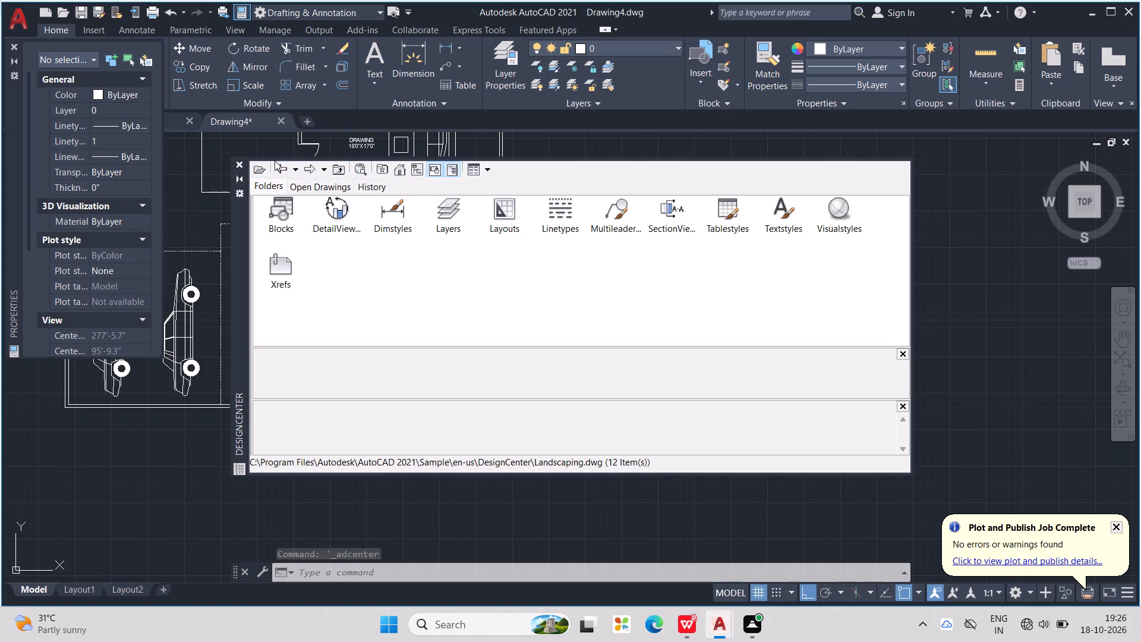
{"action": "left_click", "coordinate": [274, 166]}
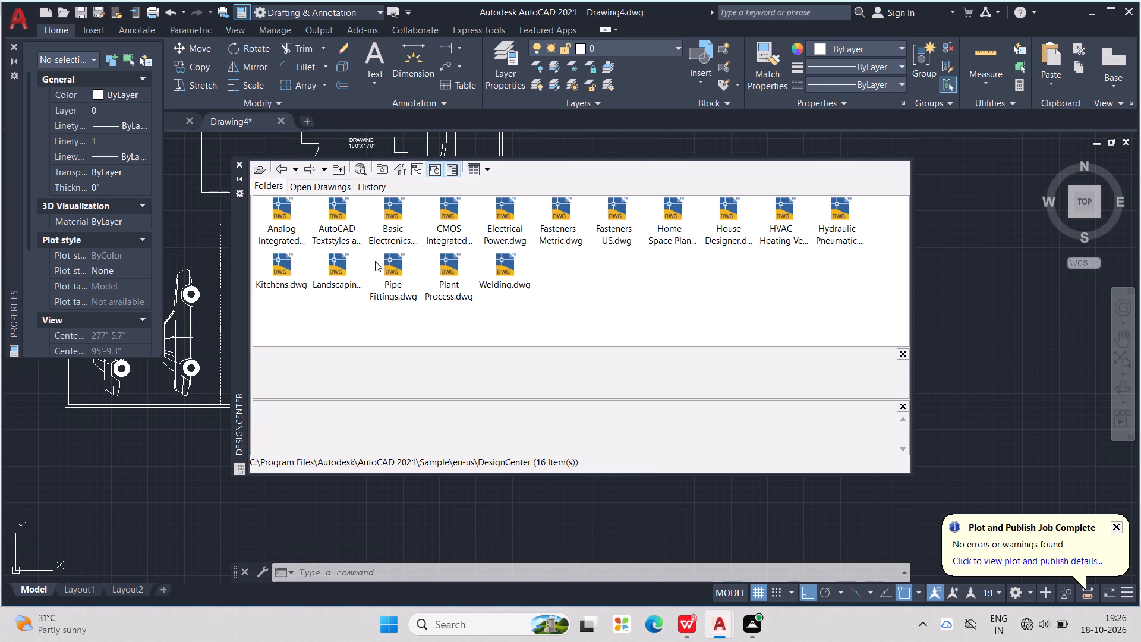
{"action": "double_click", "coordinate": [336, 267]}
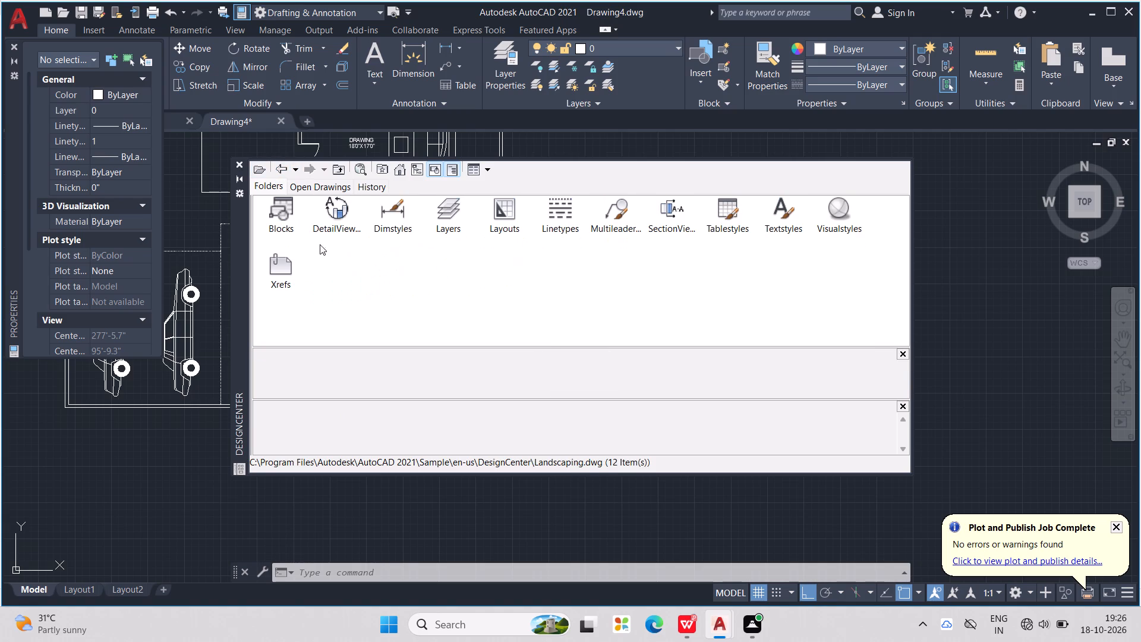
{"action": "left_click", "coordinate": [278, 172]}
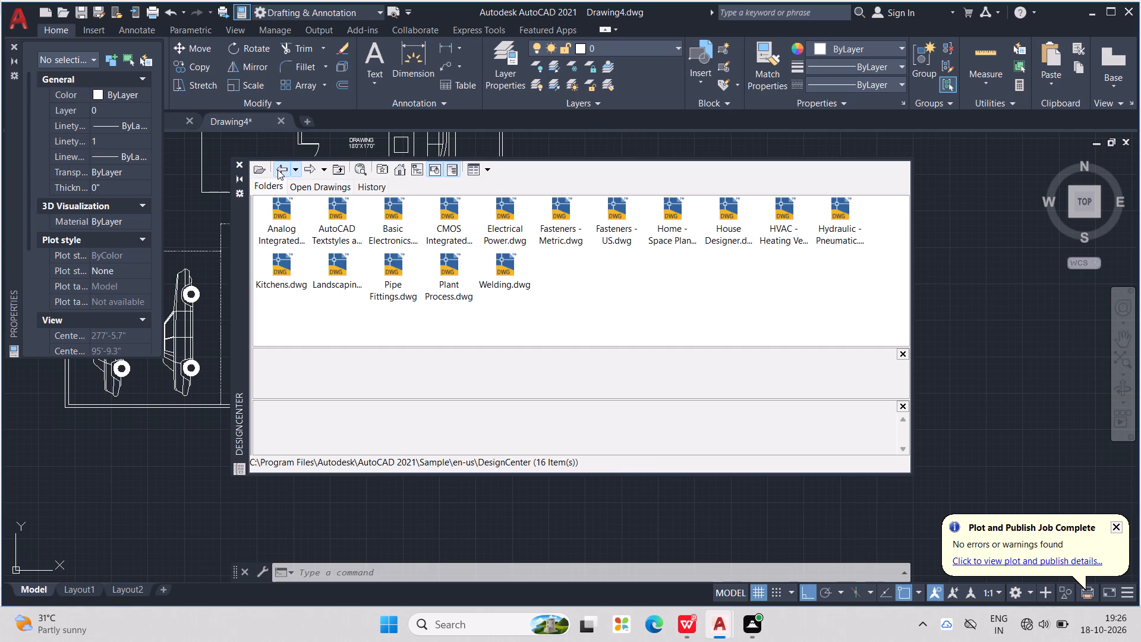
{"action": "left_click", "coordinate": [409, 265]}
{"action": "left_click", "coordinate": [445, 277]}
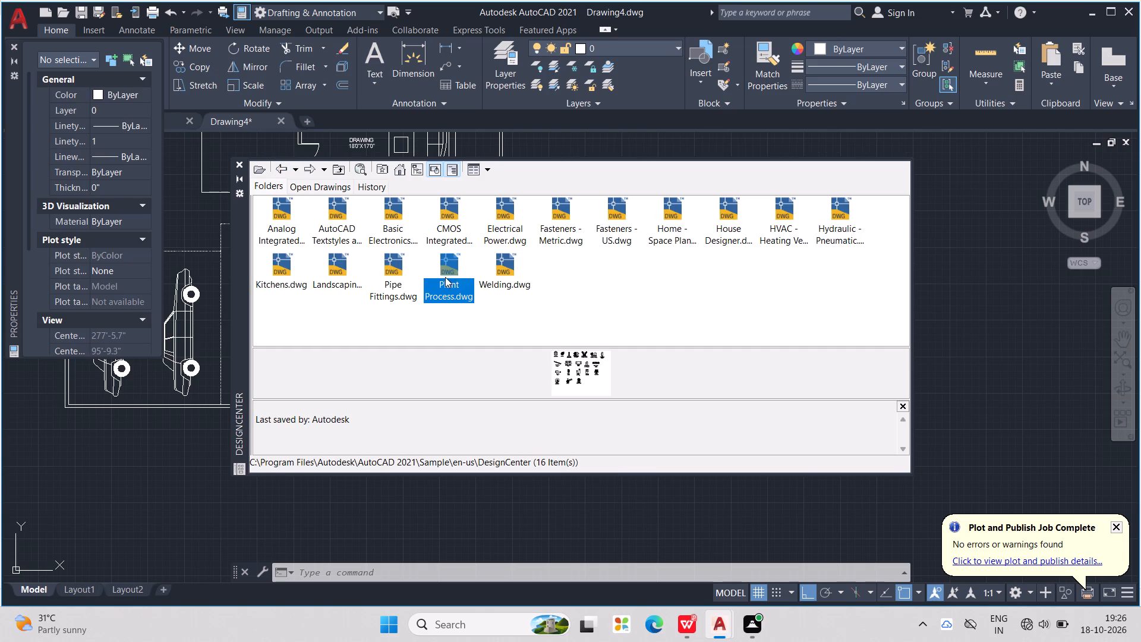
{"action": "triple_click", "coordinate": [449, 272]}
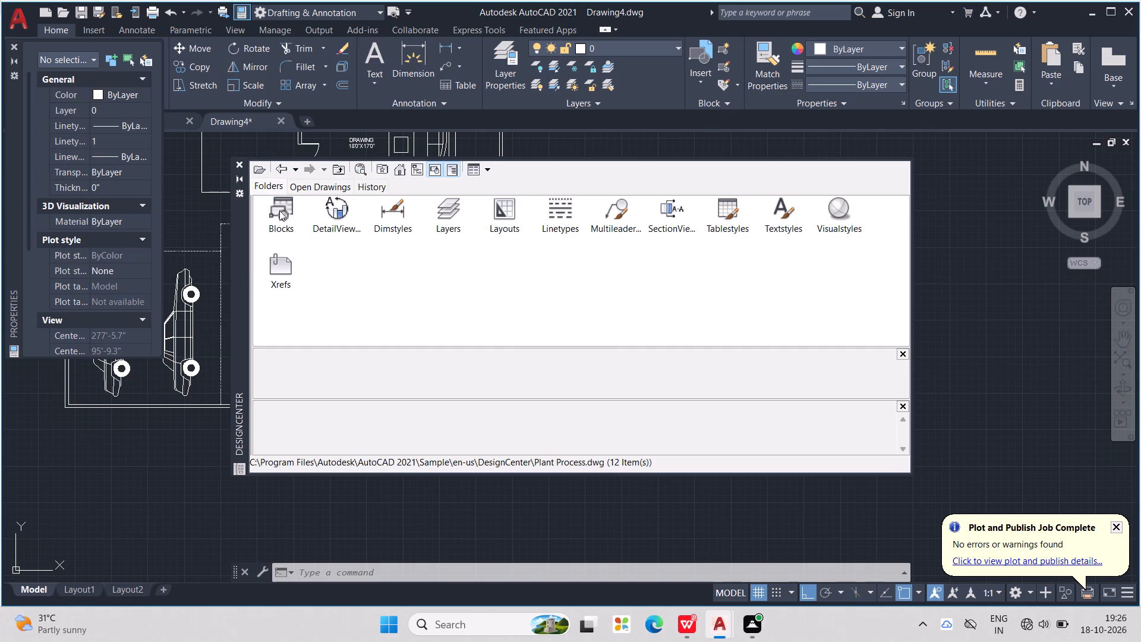
{"action": "double_click", "coordinate": [279, 211]}
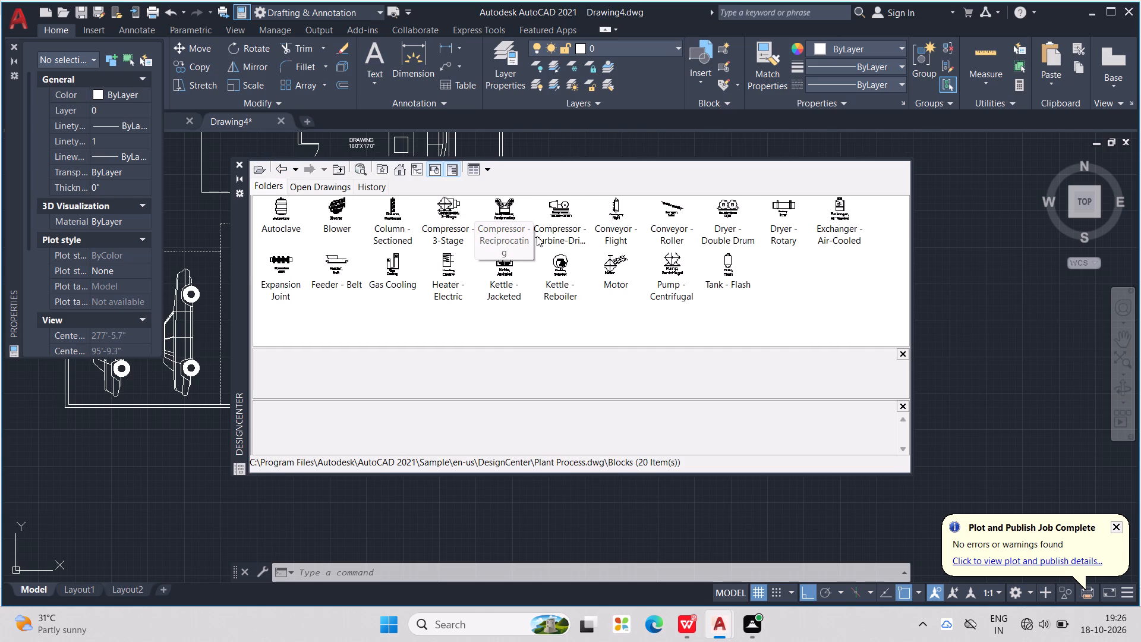
{"action": "left_click", "coordinate": [280, 169]}
{"action": "left_click", "coordinate": [281, 169]}
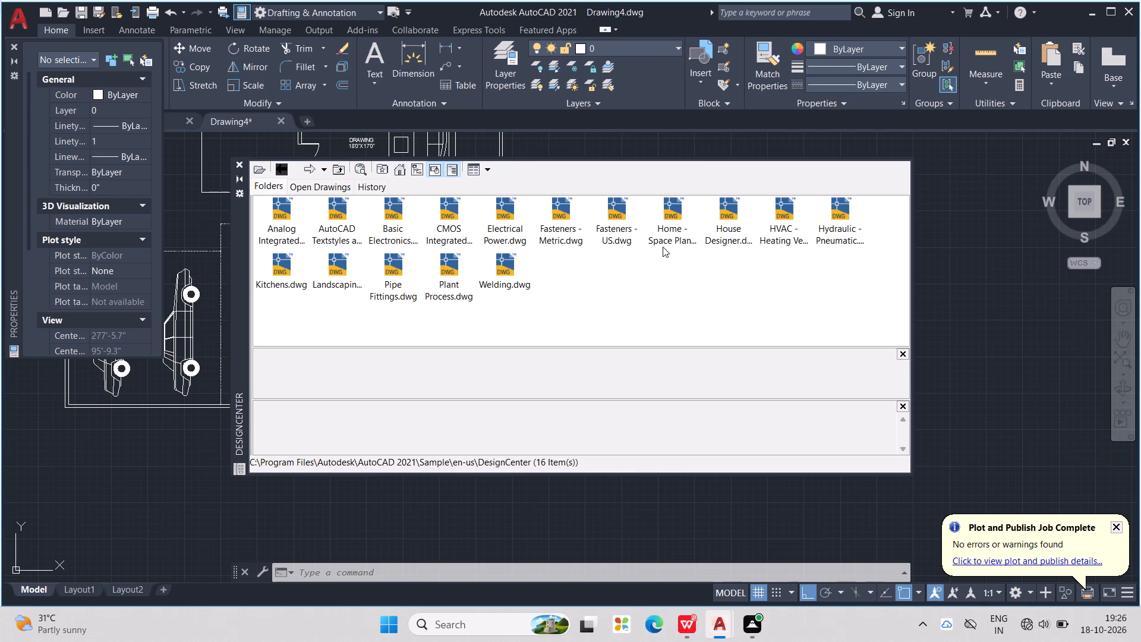
Examine the previews of the other DesignCenter sample drawings, including Kitchens, and the blocks in Landscaping.
{"action": "left_click", "coordinate": [831, 212]}
{"action": "left_click", "coordinate": [788, 213]}
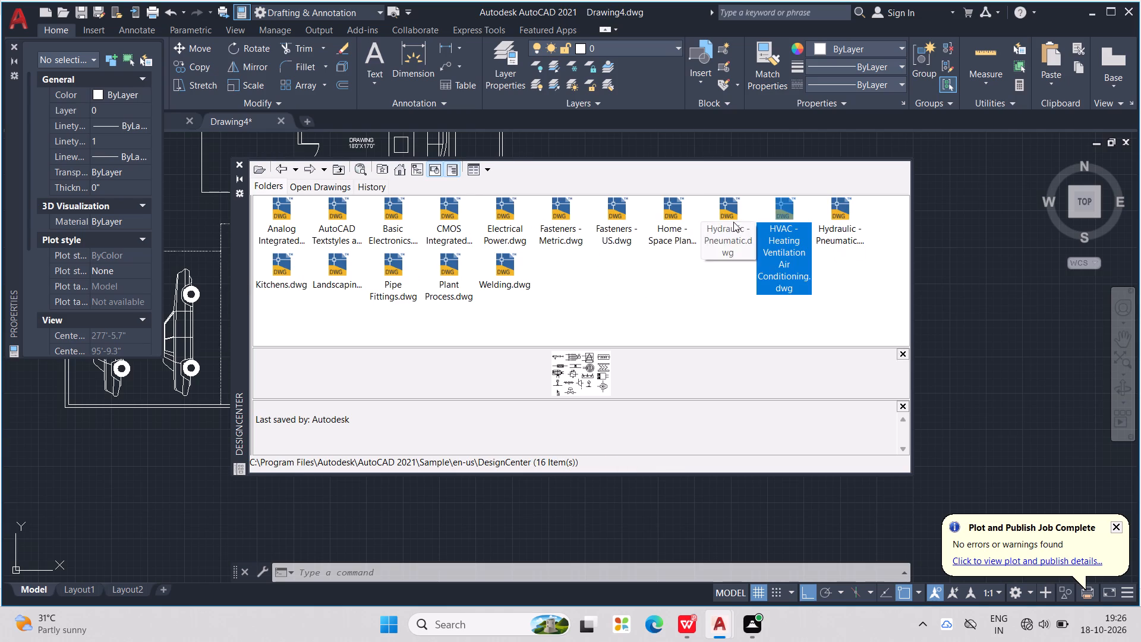
{"action": "left_click", "coordinate": [733, 222]}
{"action": "left_click", "coordinate": [667, 213]}
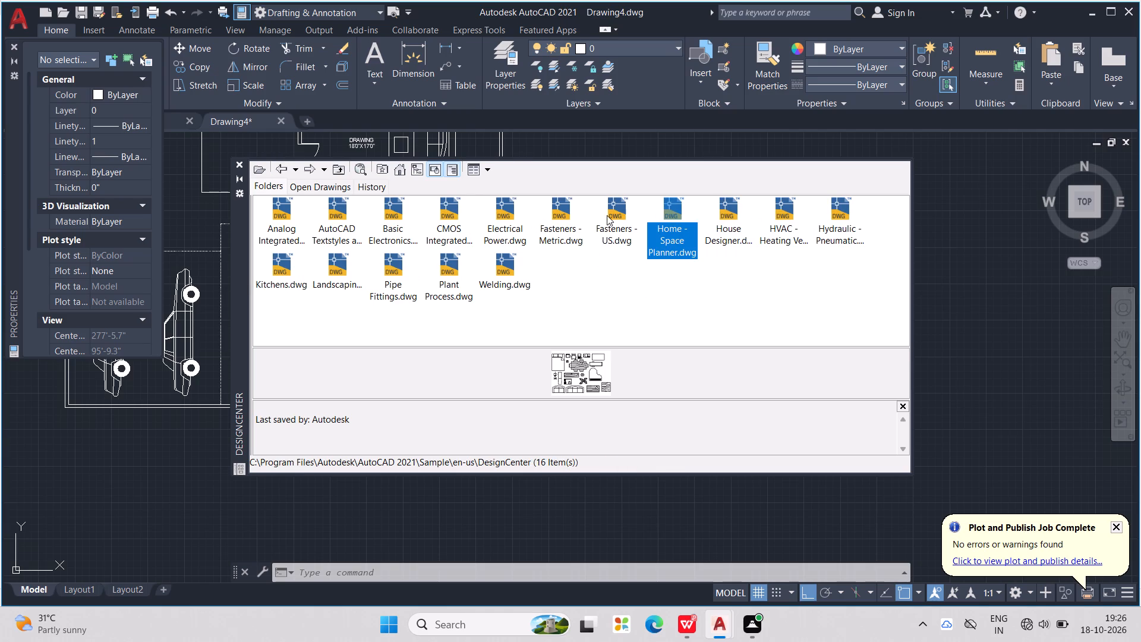
{"action": "left_click", "coordinate": [607, 215]}
{"action": "left_click", "coordinate": [574, 215]}
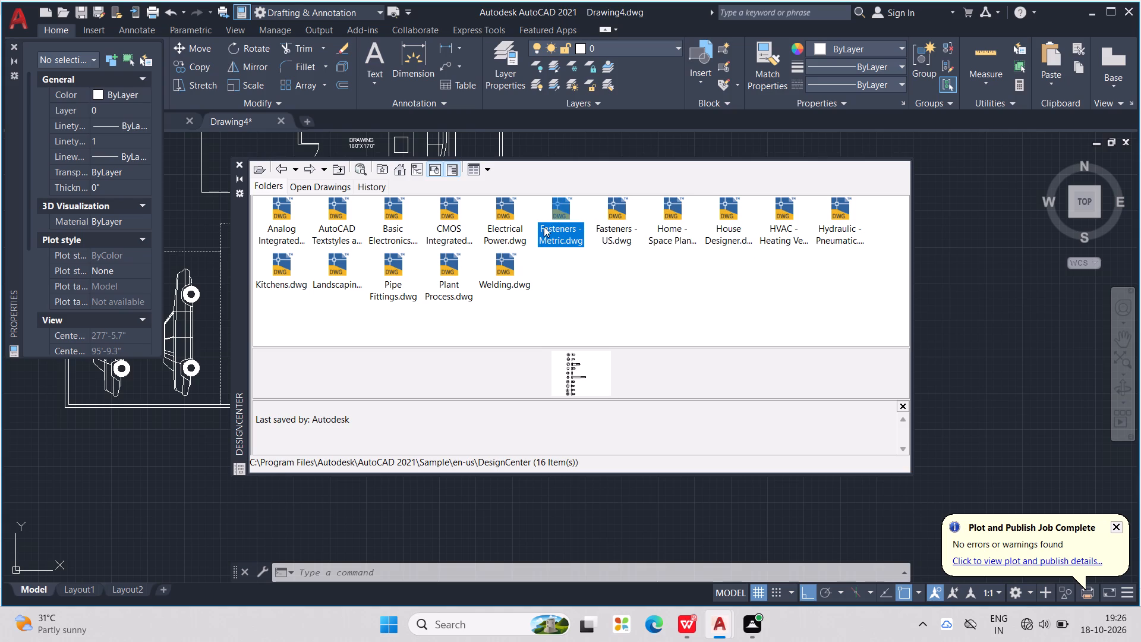
{"action": "left_click", "coordinate": [515, 220]}
{"action": "scroll", "coordinate": [510, 221], "scroll_direction": "up", "scroll_amount": 1}
{"action": "left_click", "coordinate": [454, 209]}
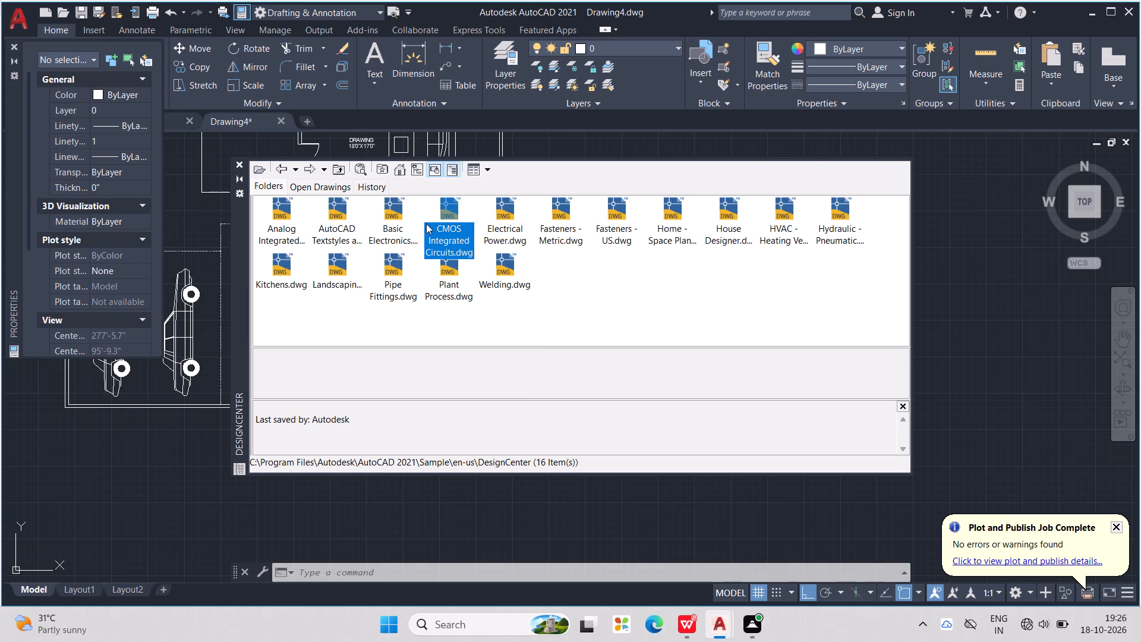
{"action": "left_click", "coordinate": [412, 219]}
{"action": "left_click", "coordinate": [399, 218]}
{"action": "left_click", "coordinate": [357, 212]}
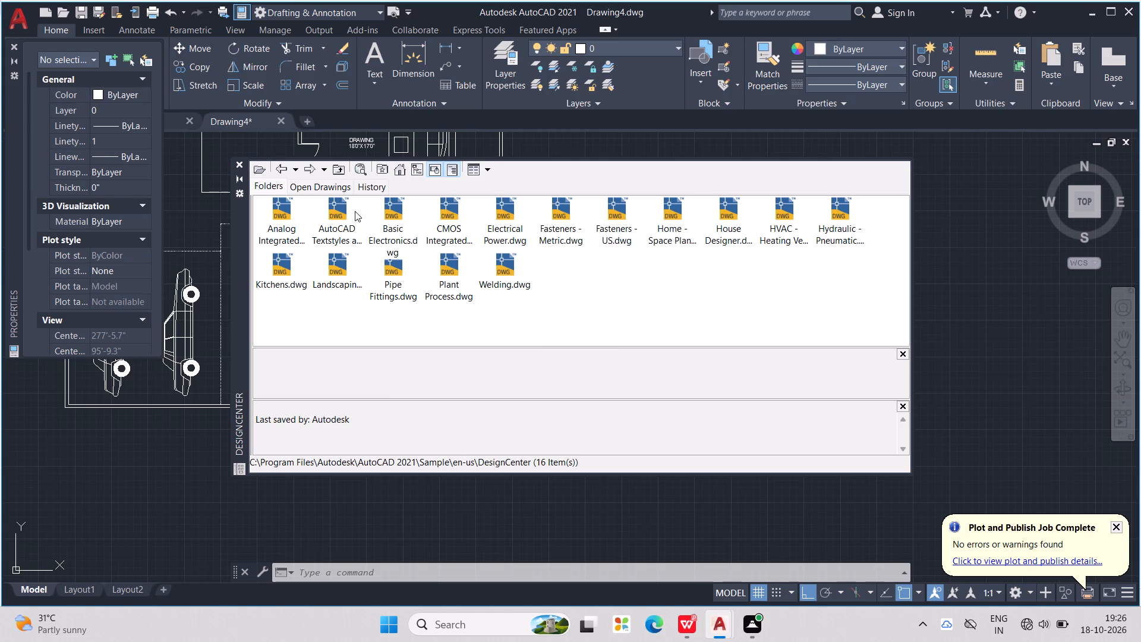
{"action": "left_click", "coordinate": [349, 212]}
{"action": "left_click", "coordinate": [295, 219]}
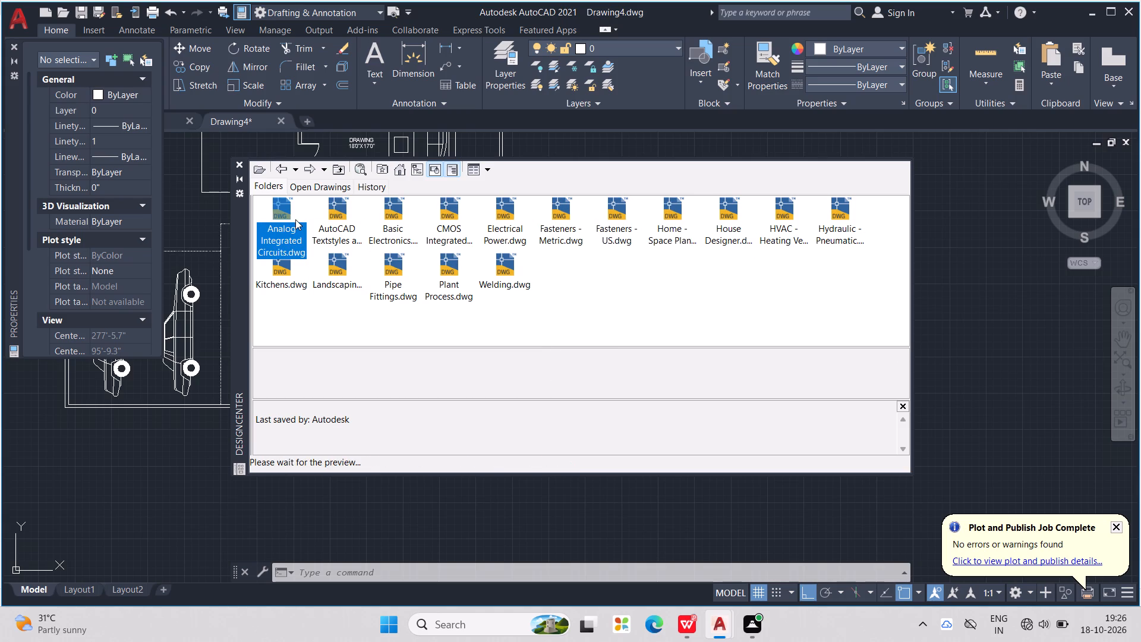
{"action": "left_click", "coordinate": [285, 254]}
{"action": "left_click", "coordinate": [282, 270]}
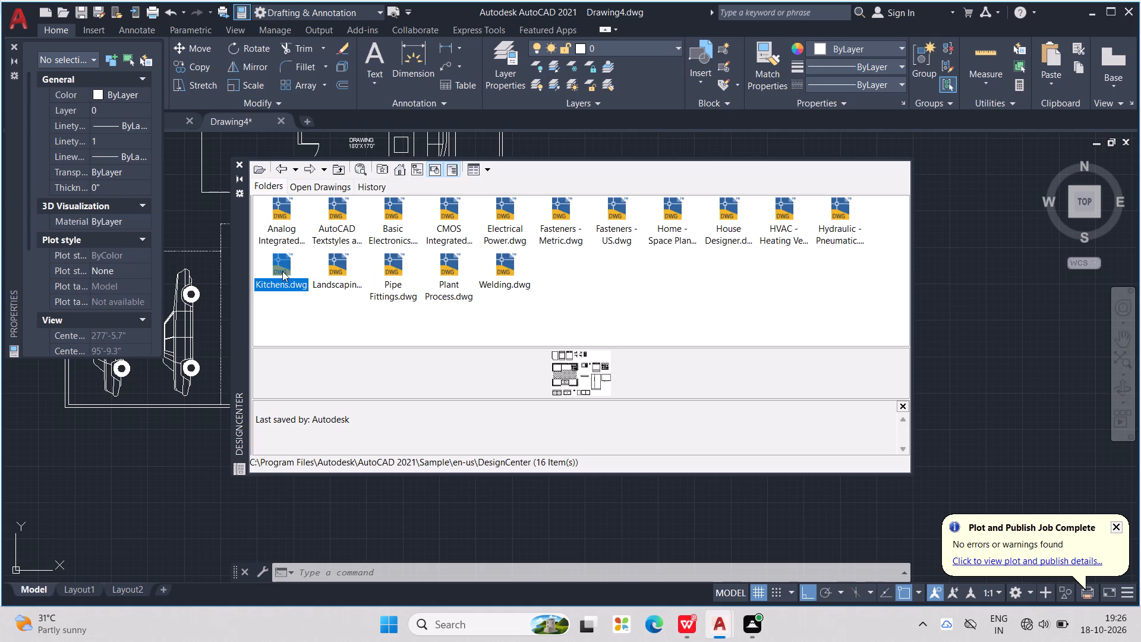
{"action": "scroll", "coordinate": [284, 272], "scroll_direction": "up", "scroll_amount": 2}
{"action": "left_click", "coordinate": [349, 268]}
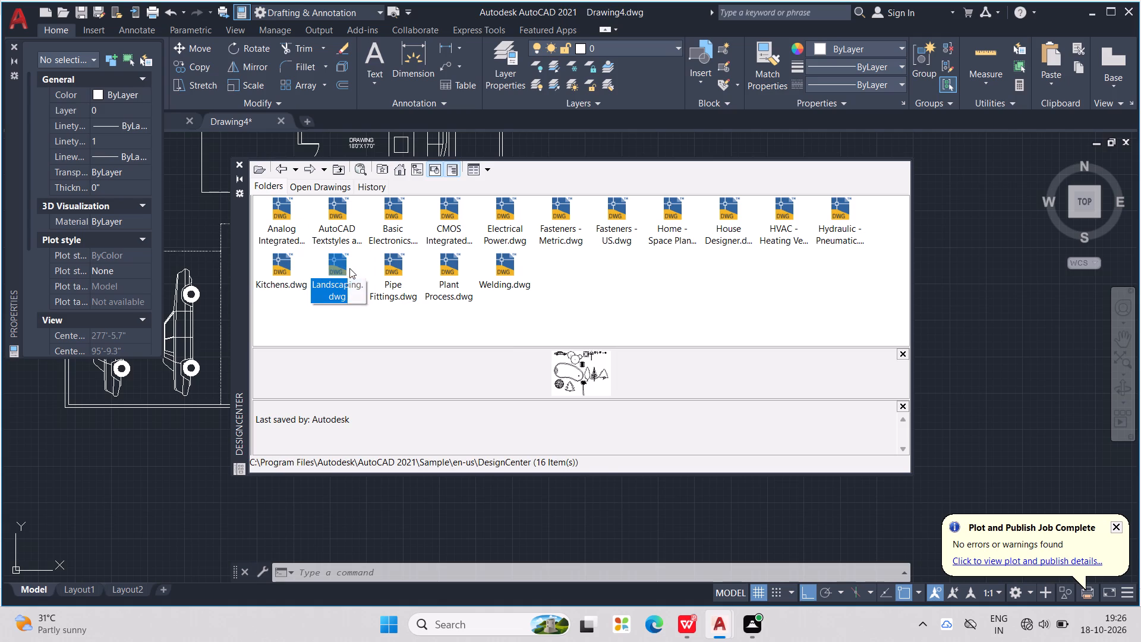
{"action": "triple_click", "coordinate": [349, 268]}
{"action": "triple_click", "coordinate": [292, 217]}
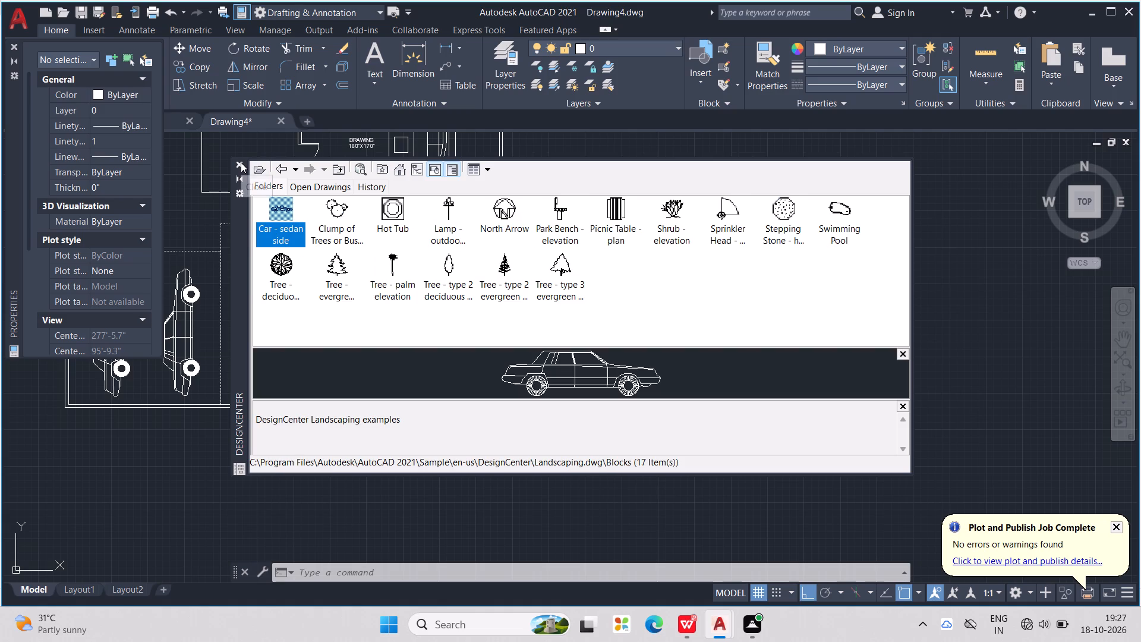
Examine the blocks in the Pipe Fittings sample drawing and return to the list of sample drawings.
{"action": "left_click", "coordinate": [277, 173]}
{"action": "left_click", "coordinate": [277, 172]}
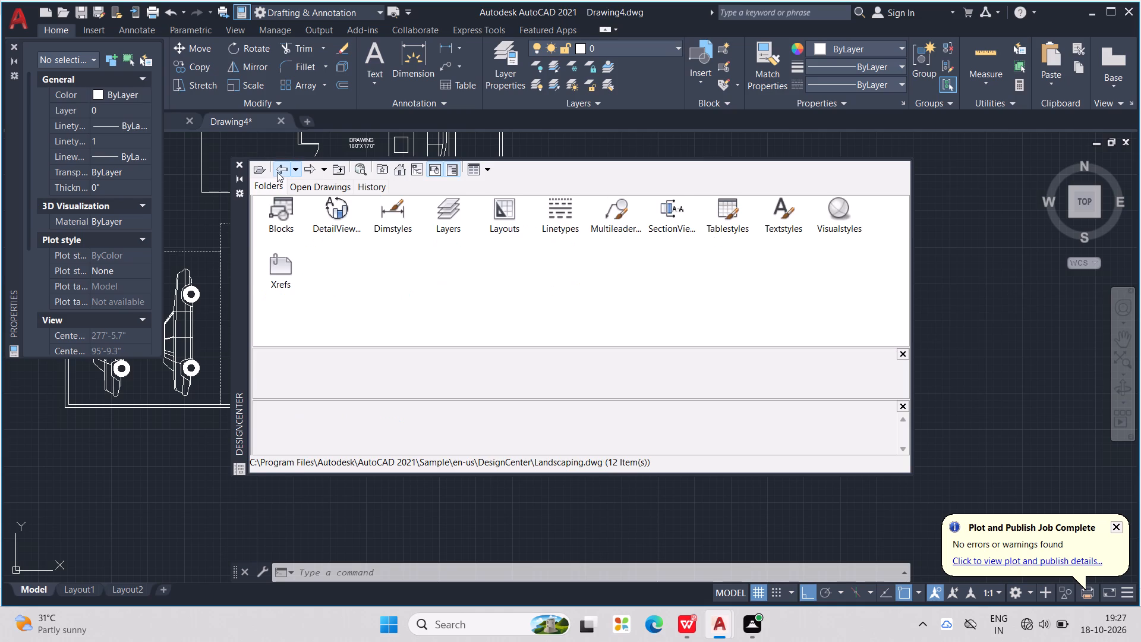
{"action": "triple_click", "coordinate": [400, 269]}
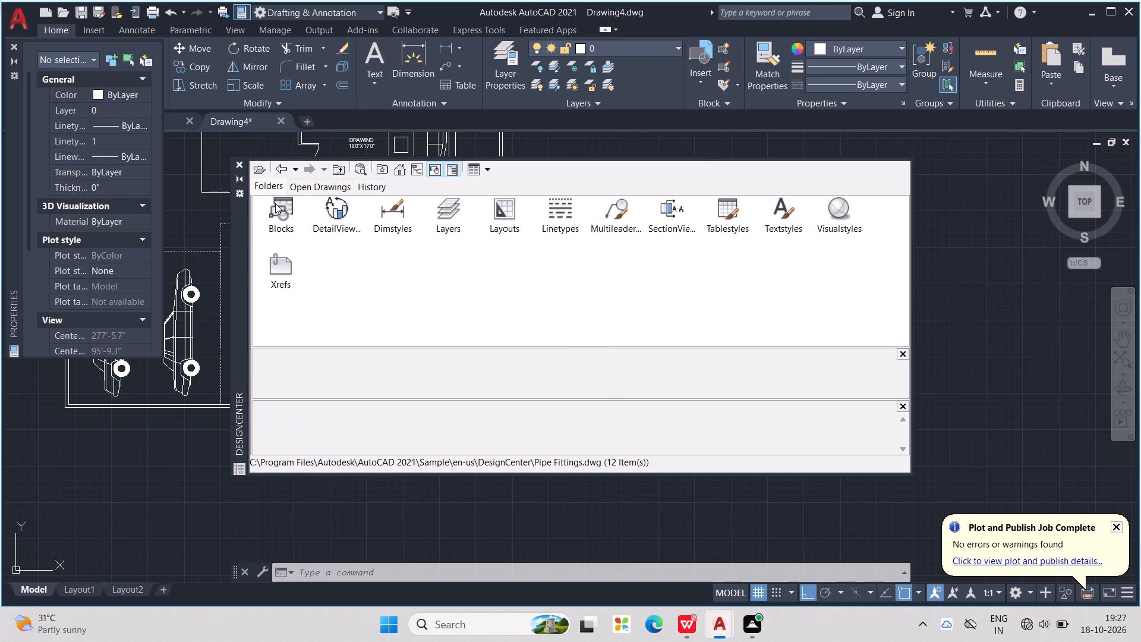
{"action": "double_click", "coordinate": [275, 203]}
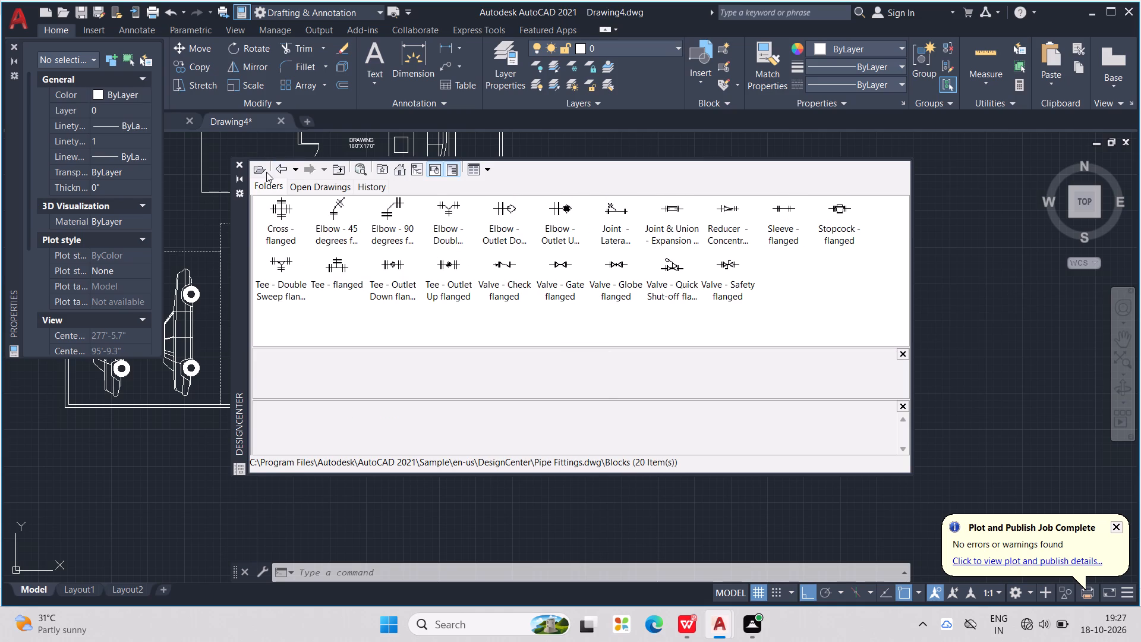
{"action": "left_click", "coordinate": [276, 166]}
{"action": "left_click", "coordinate": [276, 166]}
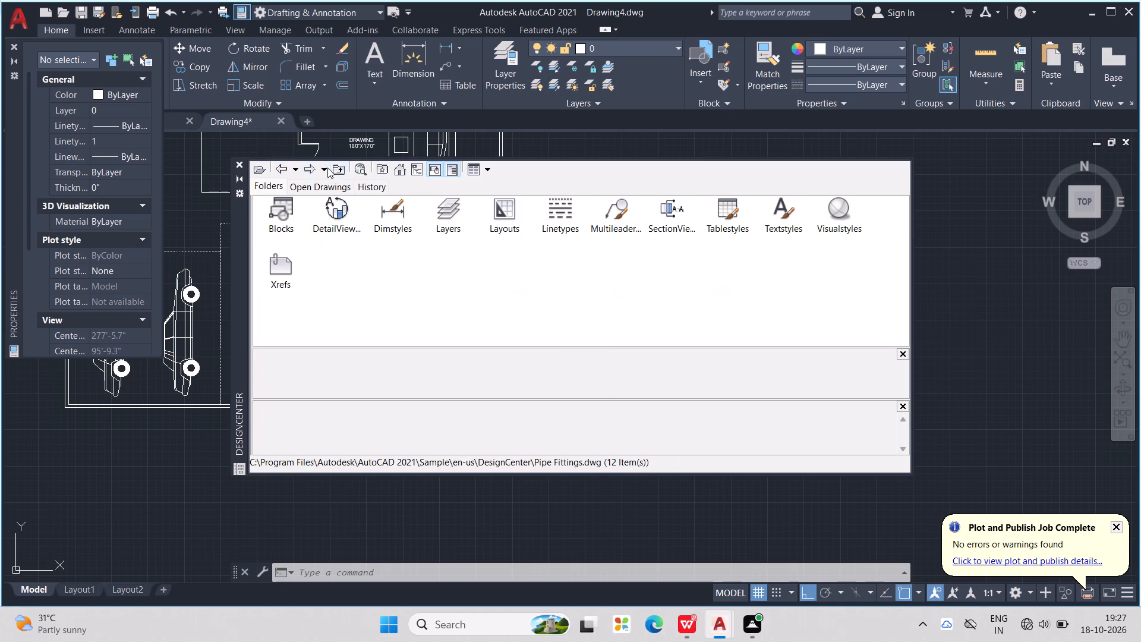
{"action": "left_click", "coordinate": [284, 168]}
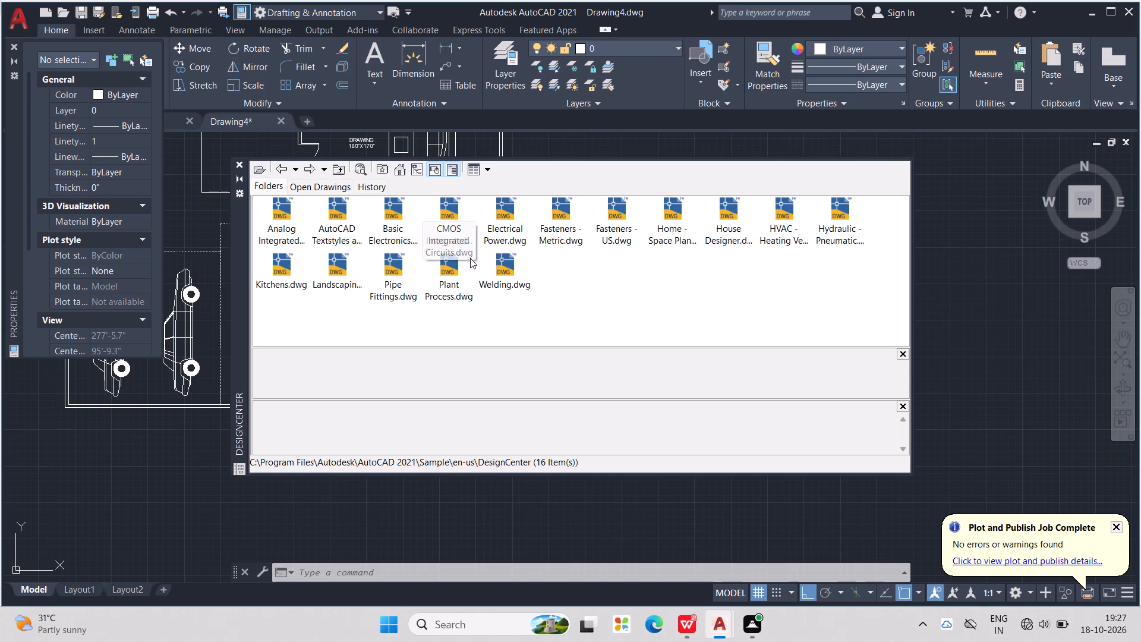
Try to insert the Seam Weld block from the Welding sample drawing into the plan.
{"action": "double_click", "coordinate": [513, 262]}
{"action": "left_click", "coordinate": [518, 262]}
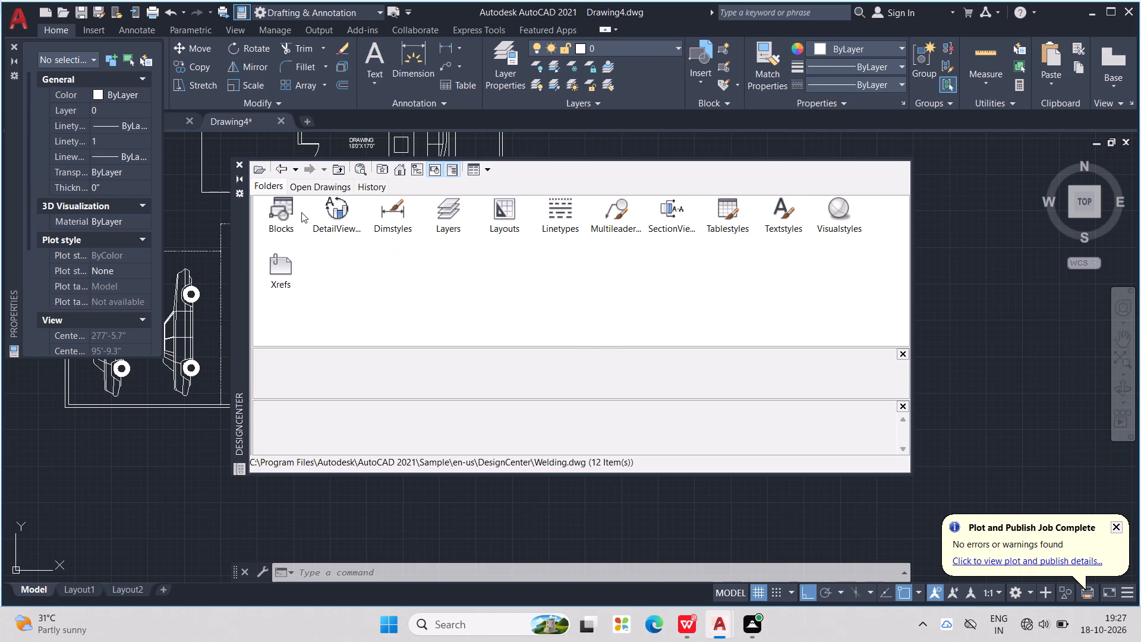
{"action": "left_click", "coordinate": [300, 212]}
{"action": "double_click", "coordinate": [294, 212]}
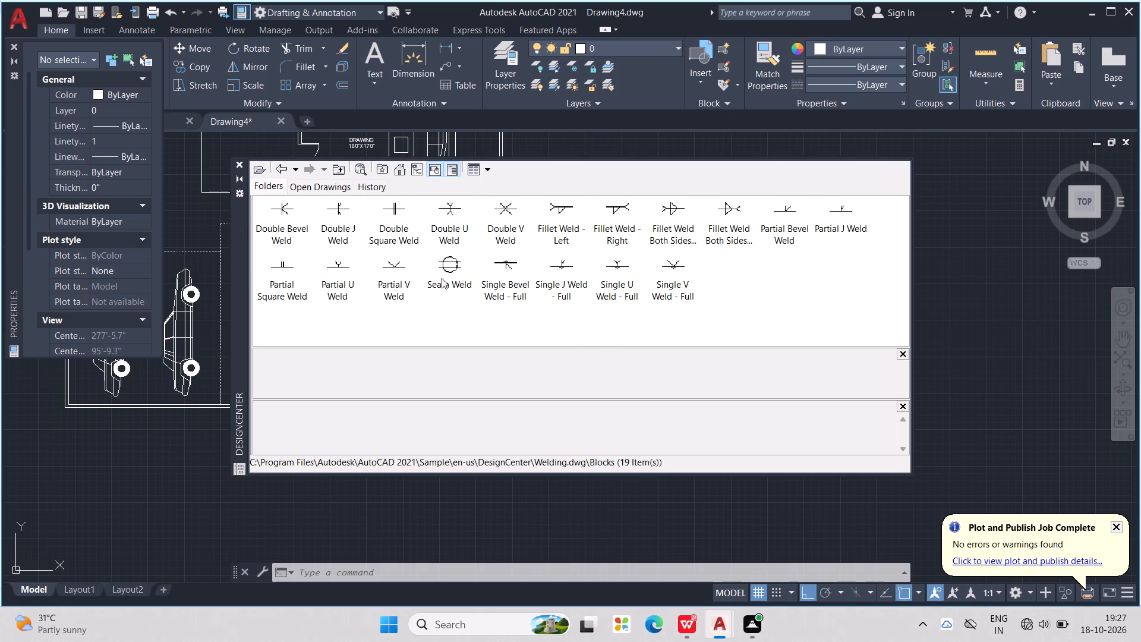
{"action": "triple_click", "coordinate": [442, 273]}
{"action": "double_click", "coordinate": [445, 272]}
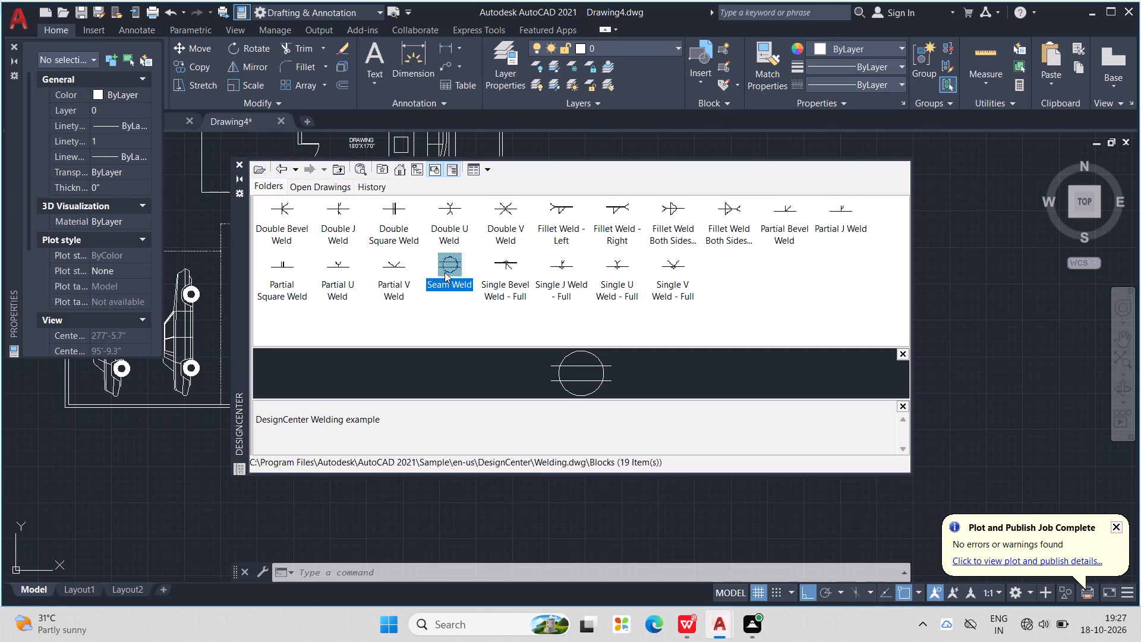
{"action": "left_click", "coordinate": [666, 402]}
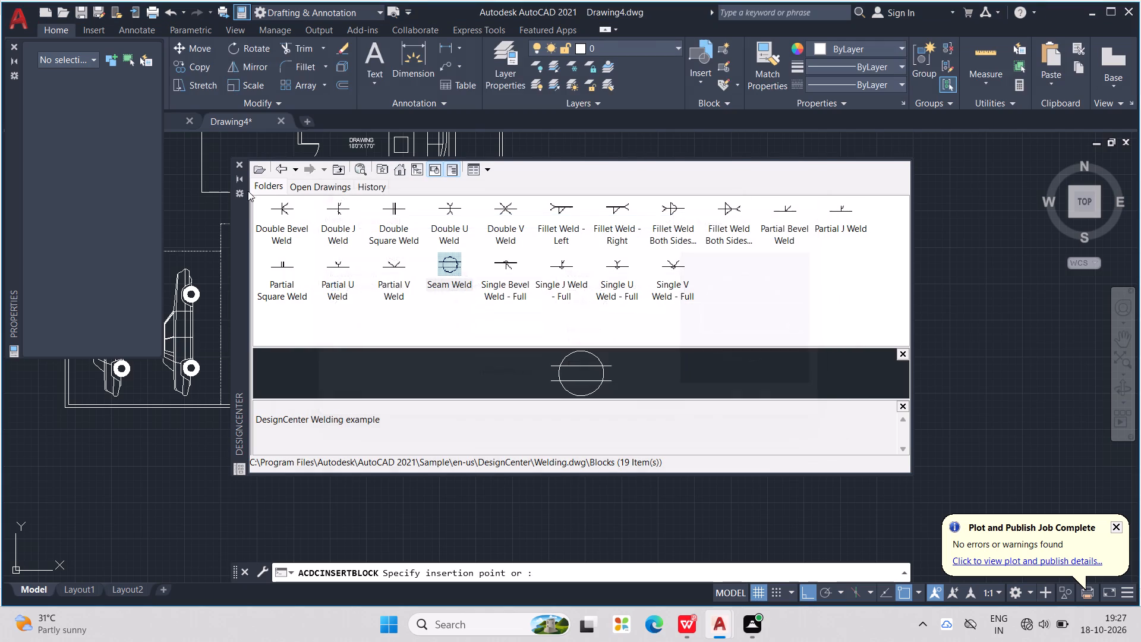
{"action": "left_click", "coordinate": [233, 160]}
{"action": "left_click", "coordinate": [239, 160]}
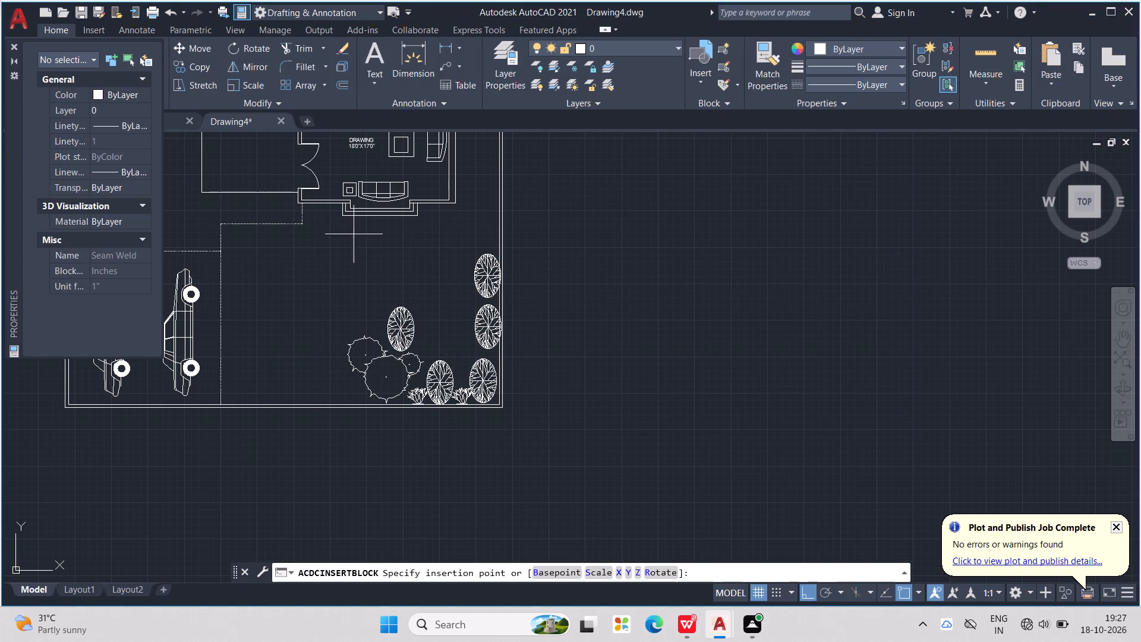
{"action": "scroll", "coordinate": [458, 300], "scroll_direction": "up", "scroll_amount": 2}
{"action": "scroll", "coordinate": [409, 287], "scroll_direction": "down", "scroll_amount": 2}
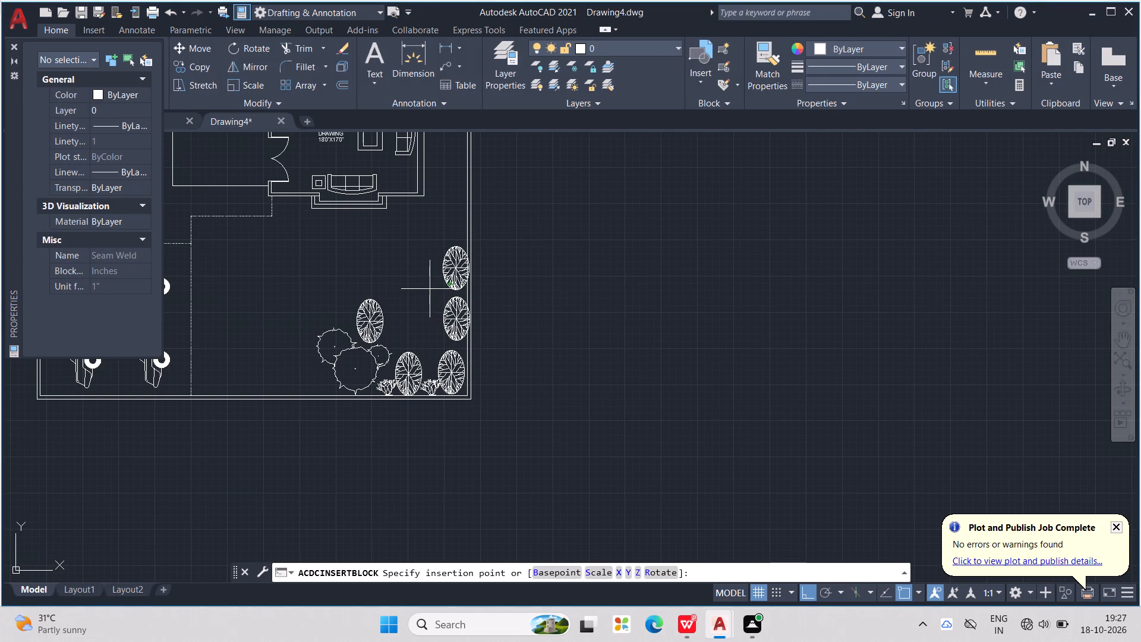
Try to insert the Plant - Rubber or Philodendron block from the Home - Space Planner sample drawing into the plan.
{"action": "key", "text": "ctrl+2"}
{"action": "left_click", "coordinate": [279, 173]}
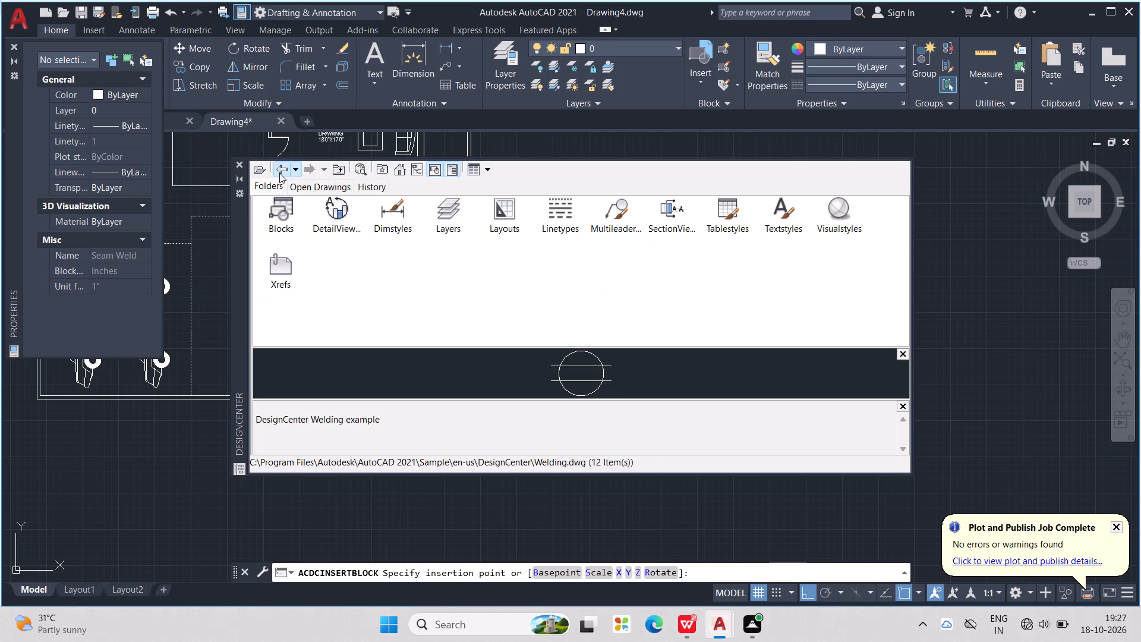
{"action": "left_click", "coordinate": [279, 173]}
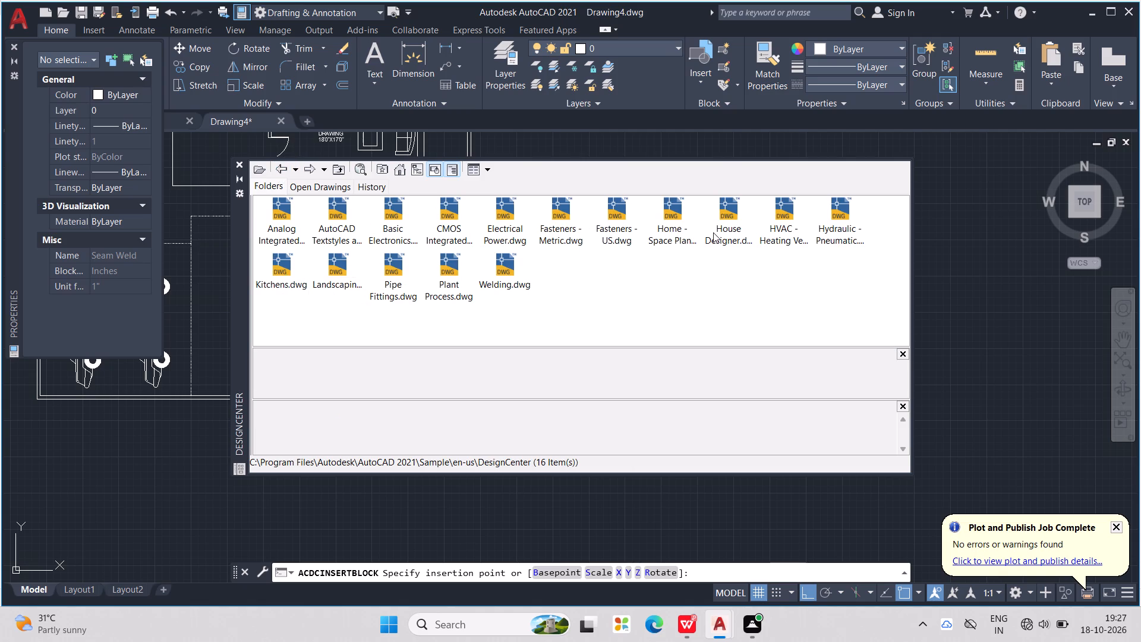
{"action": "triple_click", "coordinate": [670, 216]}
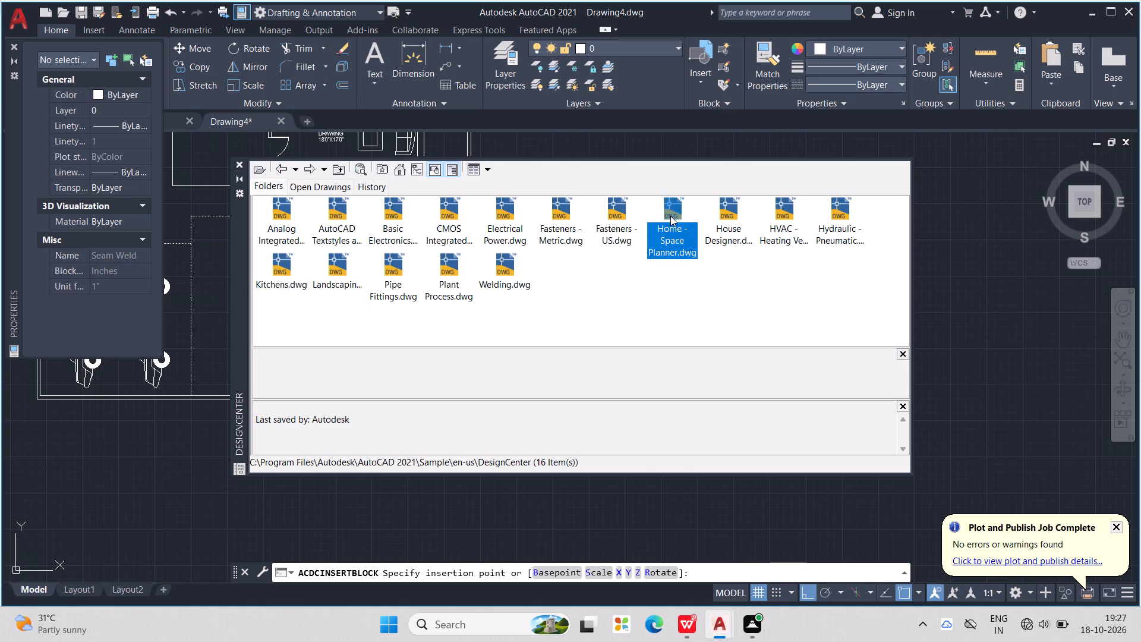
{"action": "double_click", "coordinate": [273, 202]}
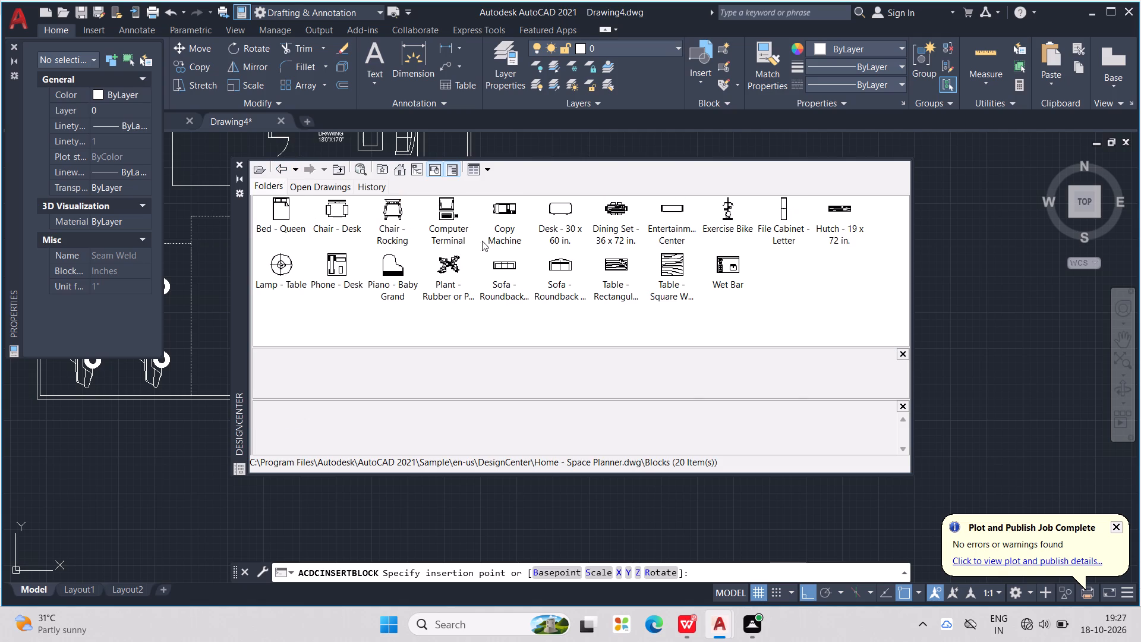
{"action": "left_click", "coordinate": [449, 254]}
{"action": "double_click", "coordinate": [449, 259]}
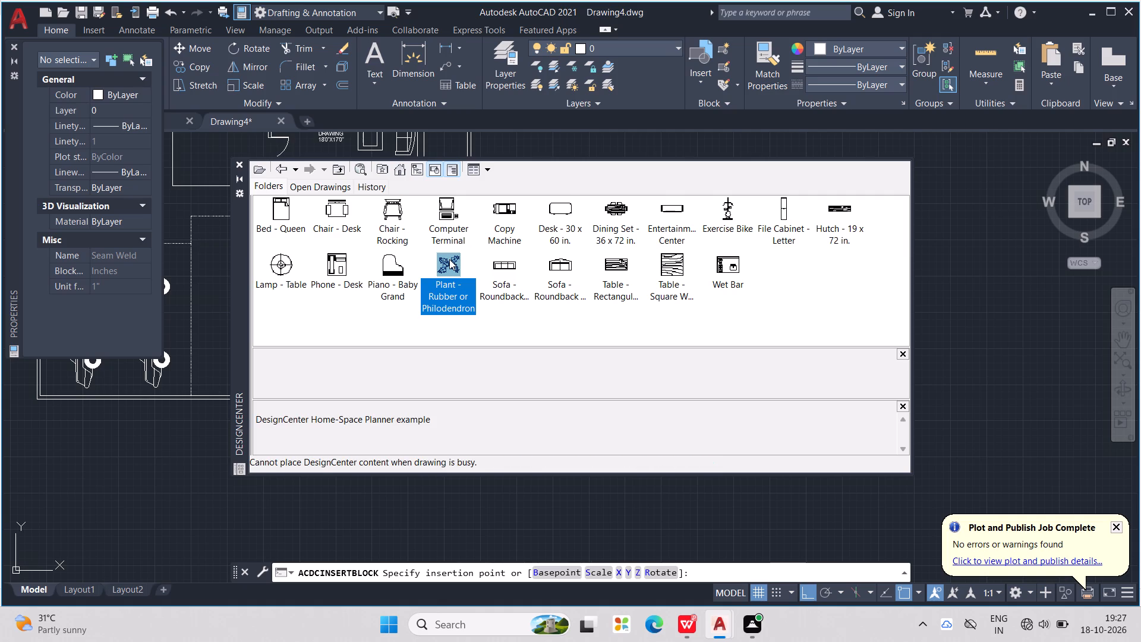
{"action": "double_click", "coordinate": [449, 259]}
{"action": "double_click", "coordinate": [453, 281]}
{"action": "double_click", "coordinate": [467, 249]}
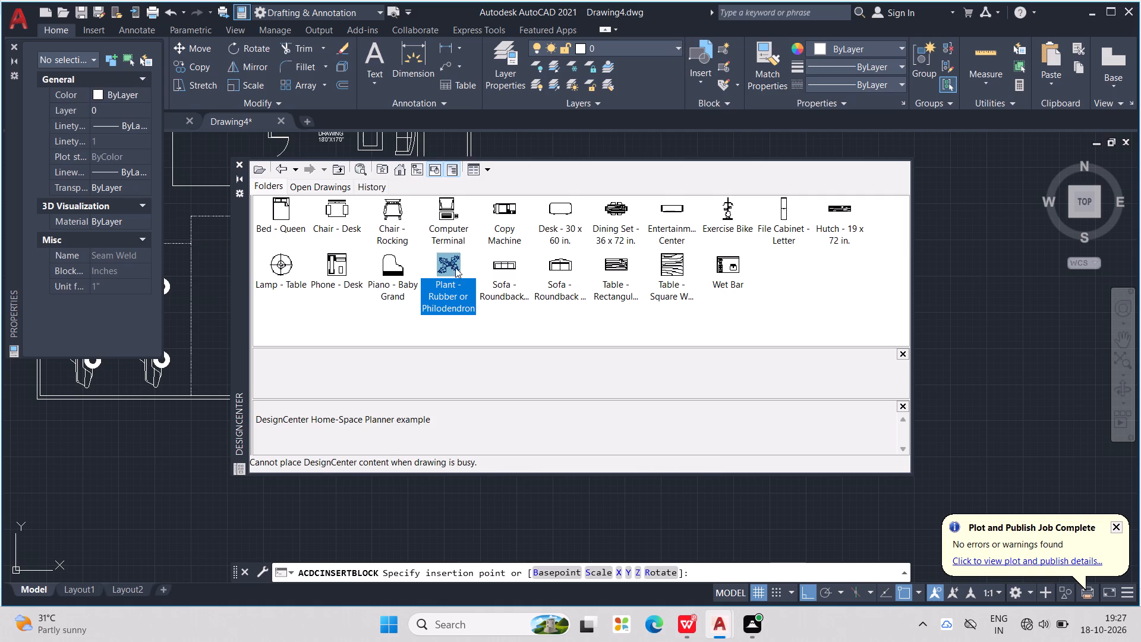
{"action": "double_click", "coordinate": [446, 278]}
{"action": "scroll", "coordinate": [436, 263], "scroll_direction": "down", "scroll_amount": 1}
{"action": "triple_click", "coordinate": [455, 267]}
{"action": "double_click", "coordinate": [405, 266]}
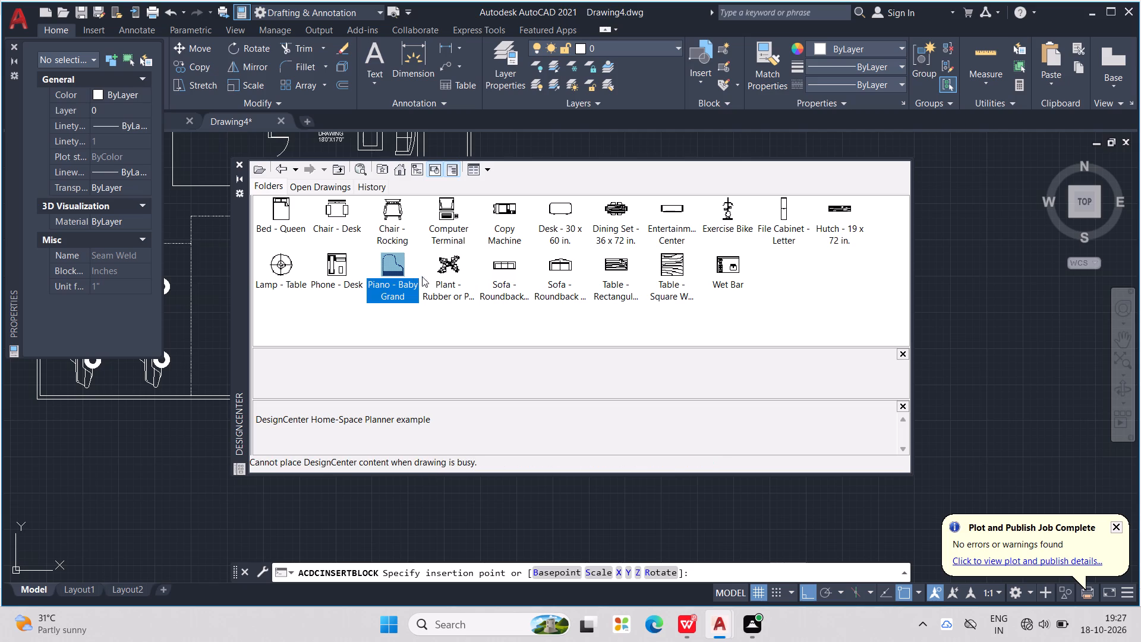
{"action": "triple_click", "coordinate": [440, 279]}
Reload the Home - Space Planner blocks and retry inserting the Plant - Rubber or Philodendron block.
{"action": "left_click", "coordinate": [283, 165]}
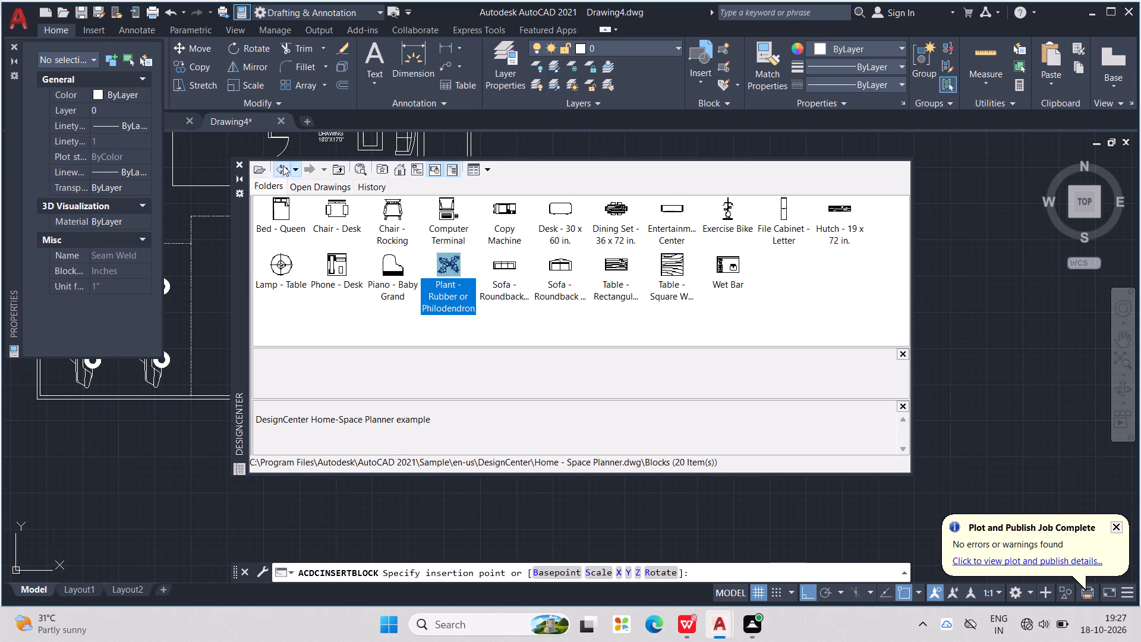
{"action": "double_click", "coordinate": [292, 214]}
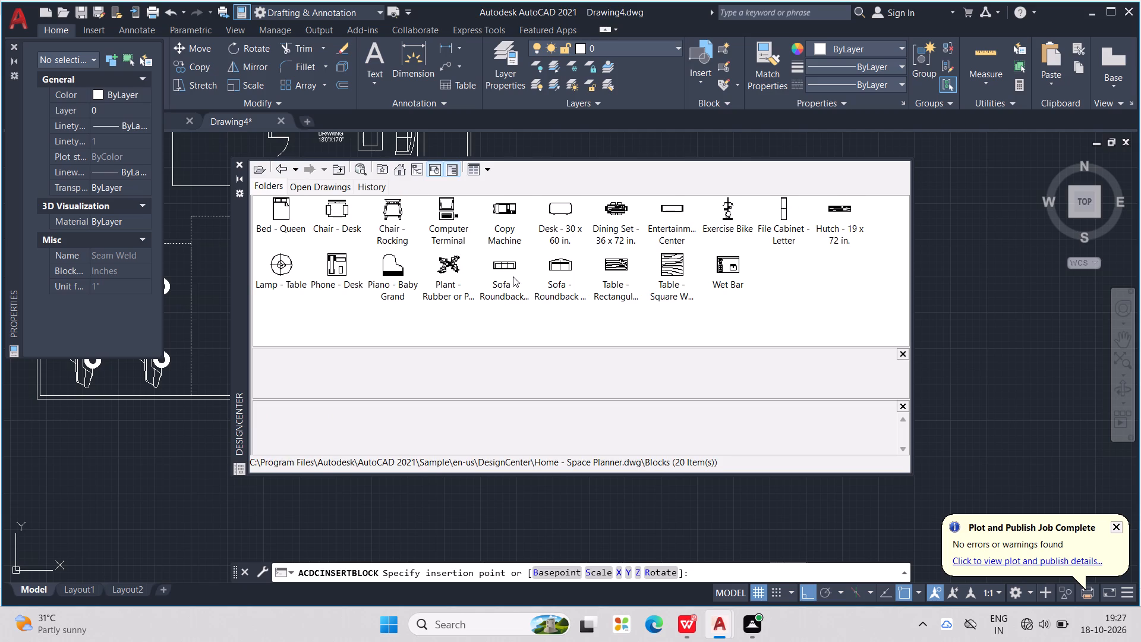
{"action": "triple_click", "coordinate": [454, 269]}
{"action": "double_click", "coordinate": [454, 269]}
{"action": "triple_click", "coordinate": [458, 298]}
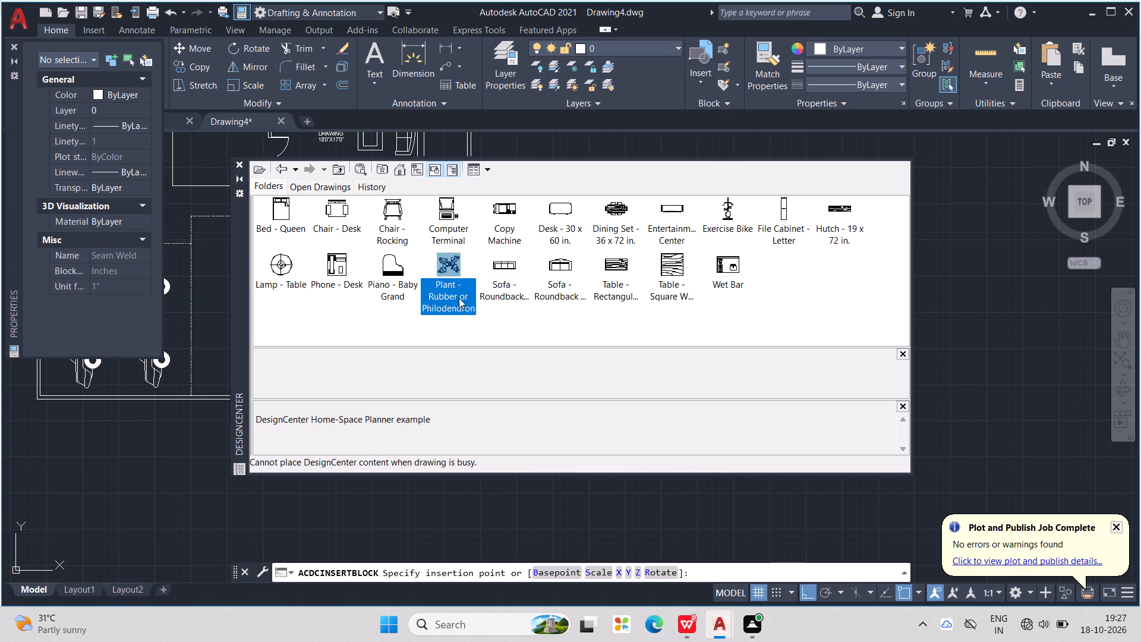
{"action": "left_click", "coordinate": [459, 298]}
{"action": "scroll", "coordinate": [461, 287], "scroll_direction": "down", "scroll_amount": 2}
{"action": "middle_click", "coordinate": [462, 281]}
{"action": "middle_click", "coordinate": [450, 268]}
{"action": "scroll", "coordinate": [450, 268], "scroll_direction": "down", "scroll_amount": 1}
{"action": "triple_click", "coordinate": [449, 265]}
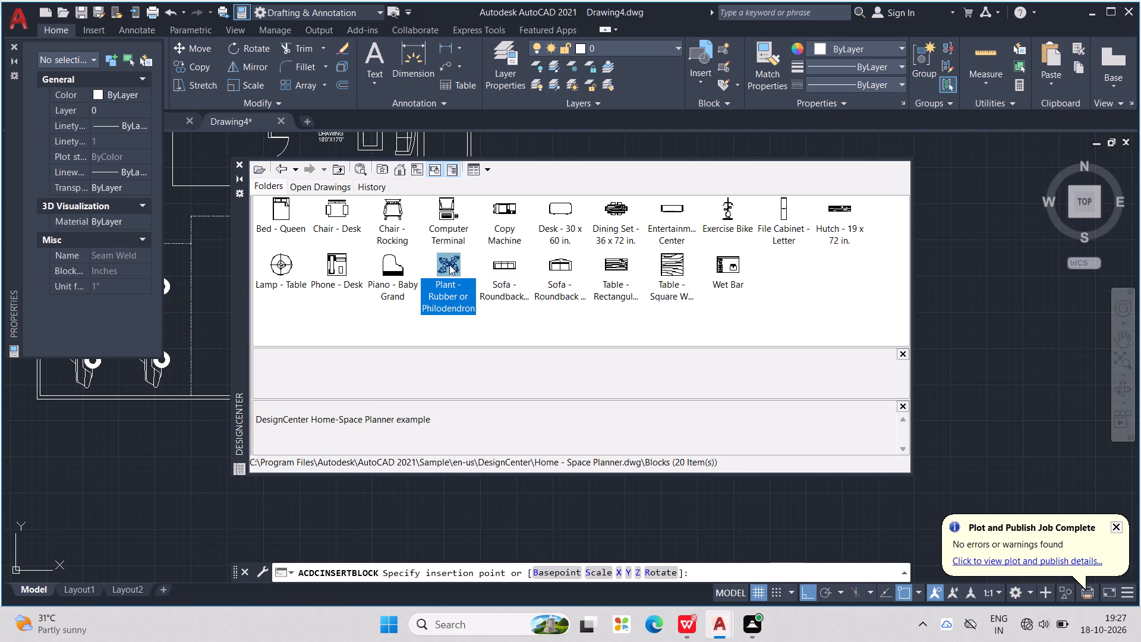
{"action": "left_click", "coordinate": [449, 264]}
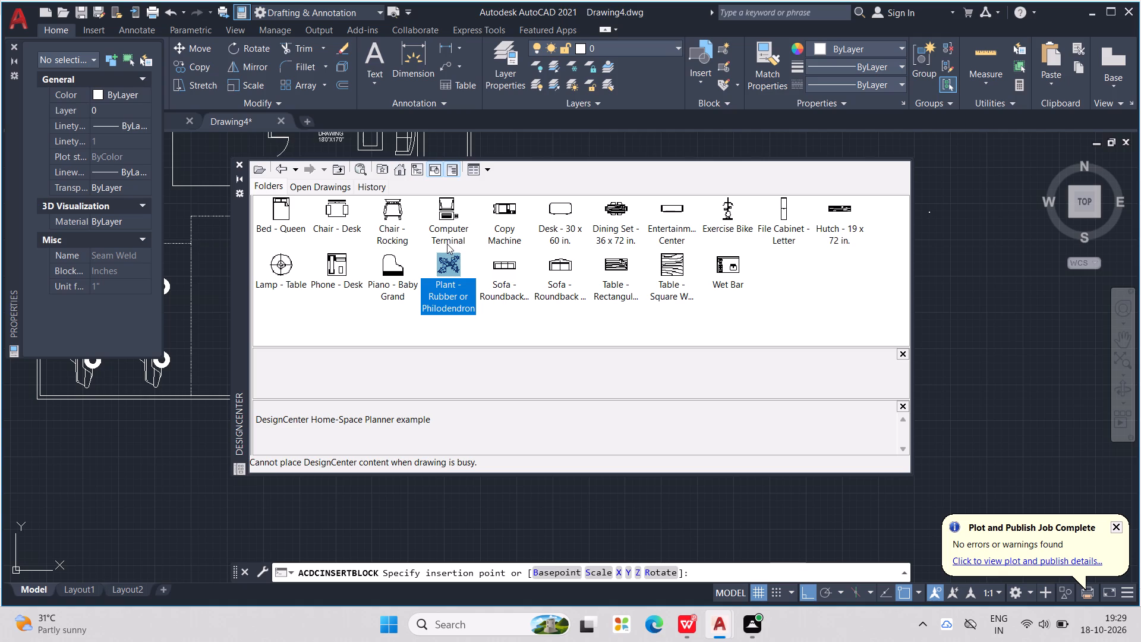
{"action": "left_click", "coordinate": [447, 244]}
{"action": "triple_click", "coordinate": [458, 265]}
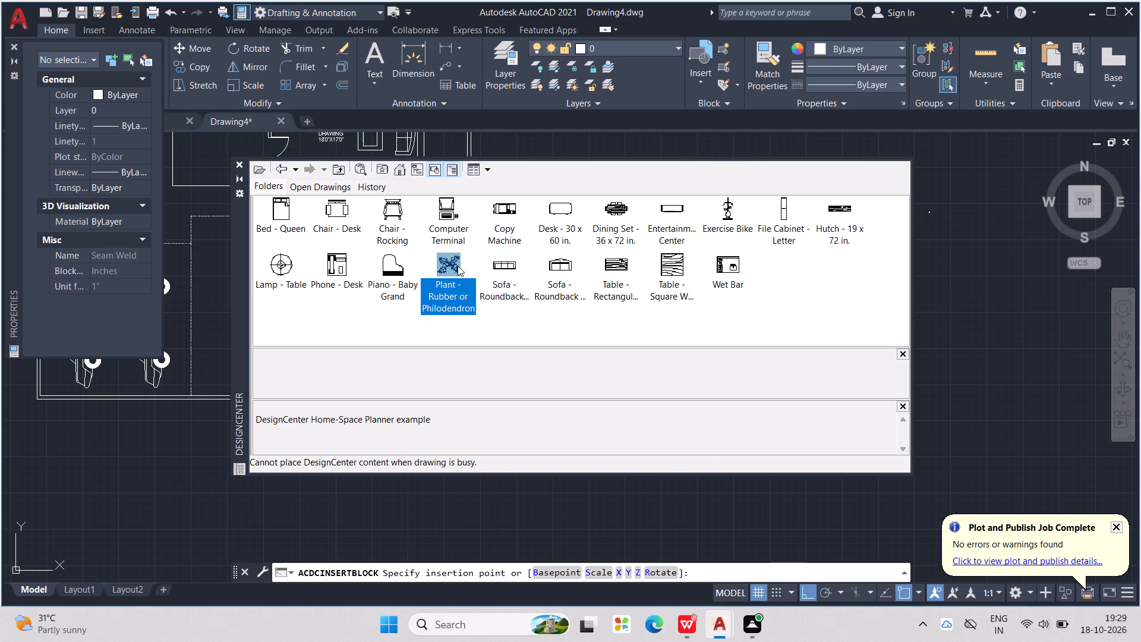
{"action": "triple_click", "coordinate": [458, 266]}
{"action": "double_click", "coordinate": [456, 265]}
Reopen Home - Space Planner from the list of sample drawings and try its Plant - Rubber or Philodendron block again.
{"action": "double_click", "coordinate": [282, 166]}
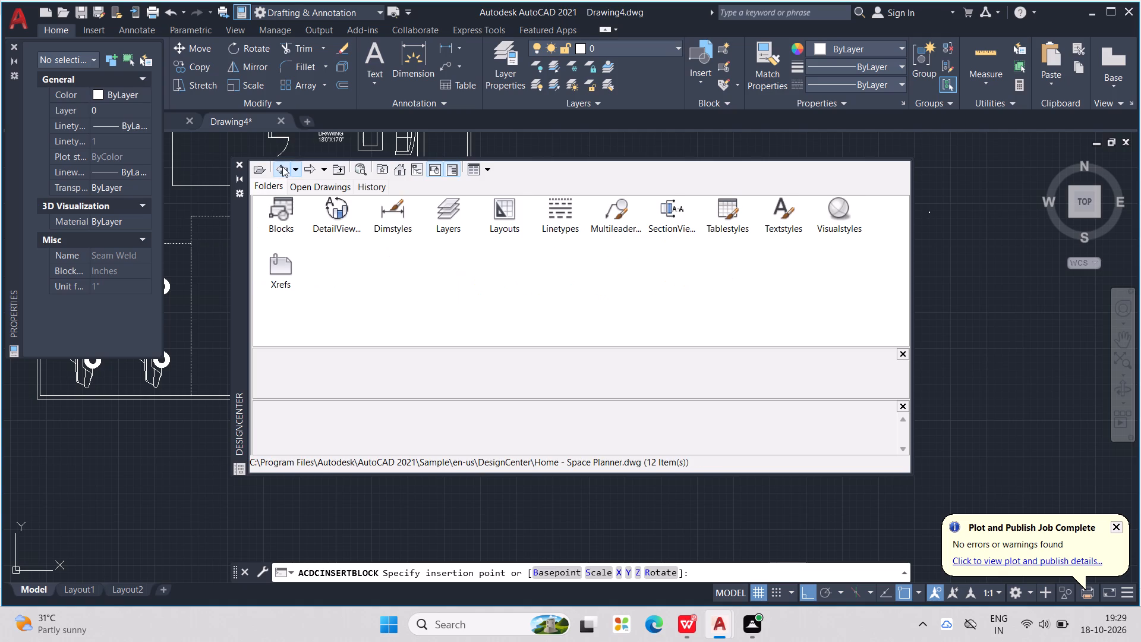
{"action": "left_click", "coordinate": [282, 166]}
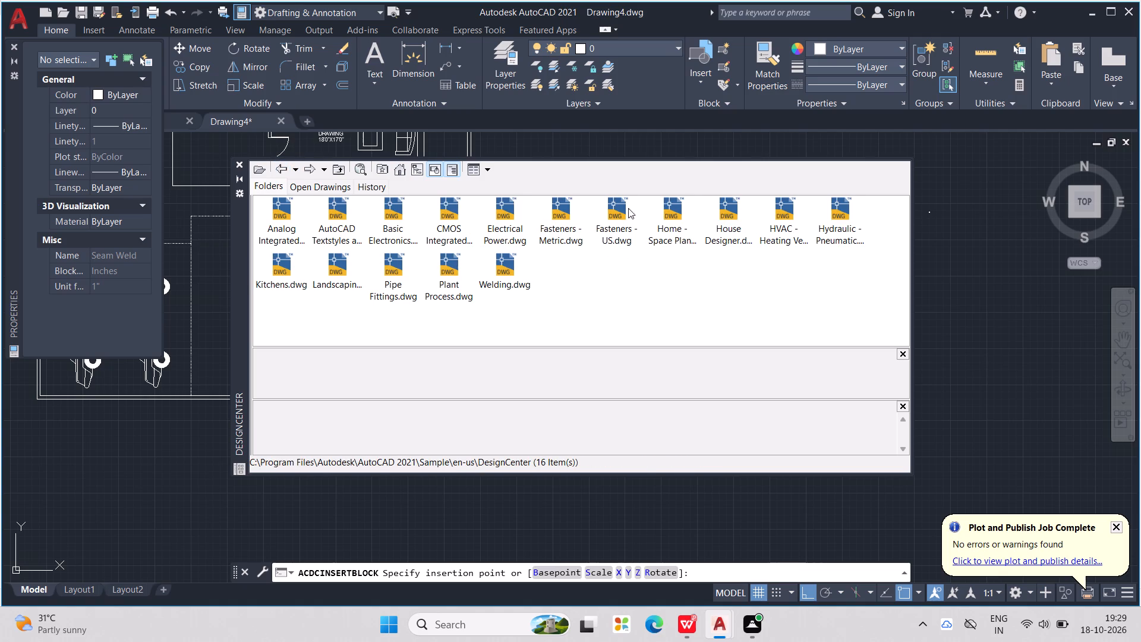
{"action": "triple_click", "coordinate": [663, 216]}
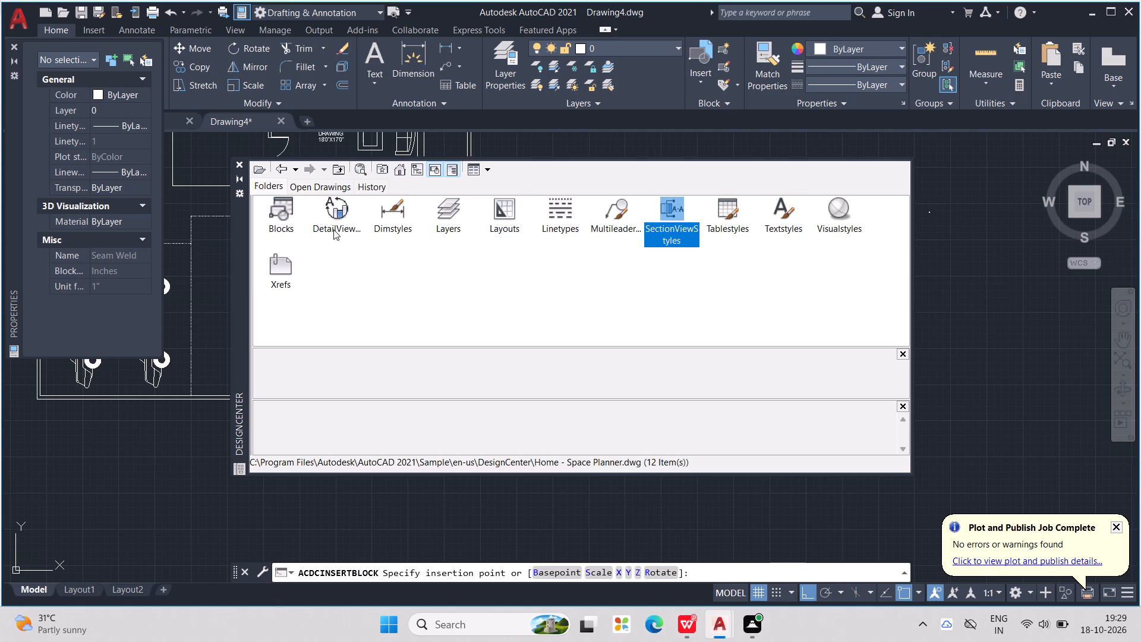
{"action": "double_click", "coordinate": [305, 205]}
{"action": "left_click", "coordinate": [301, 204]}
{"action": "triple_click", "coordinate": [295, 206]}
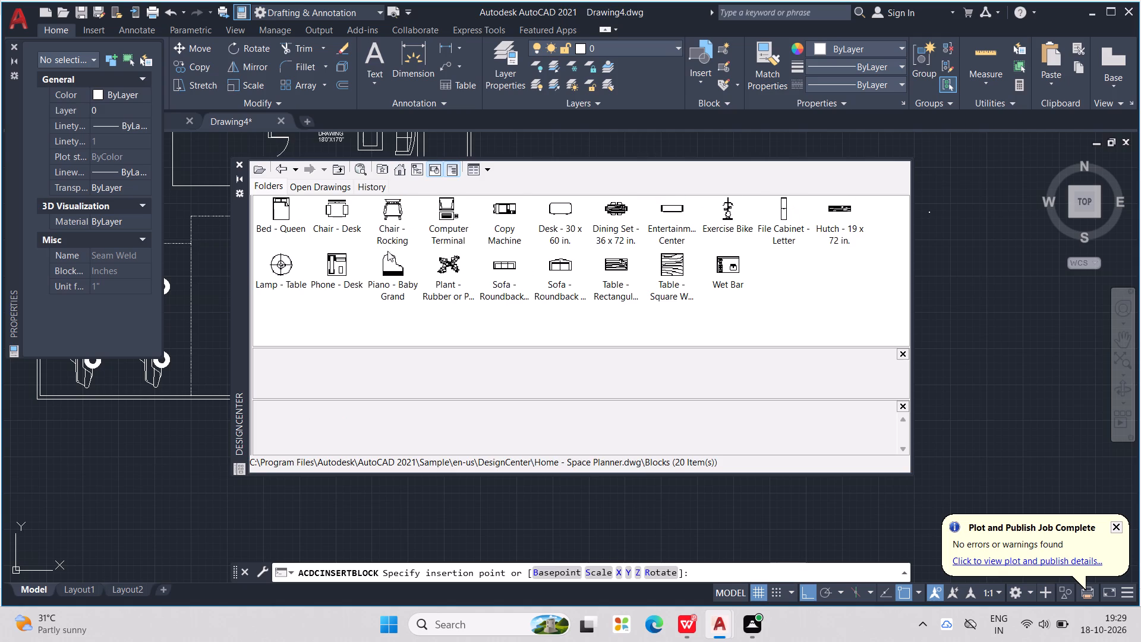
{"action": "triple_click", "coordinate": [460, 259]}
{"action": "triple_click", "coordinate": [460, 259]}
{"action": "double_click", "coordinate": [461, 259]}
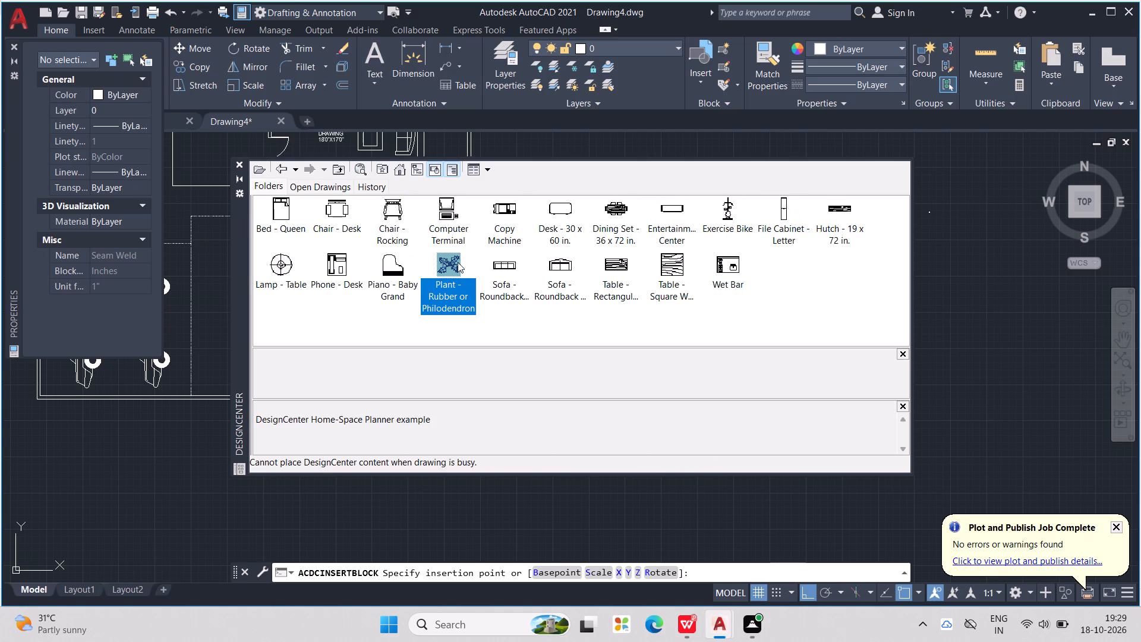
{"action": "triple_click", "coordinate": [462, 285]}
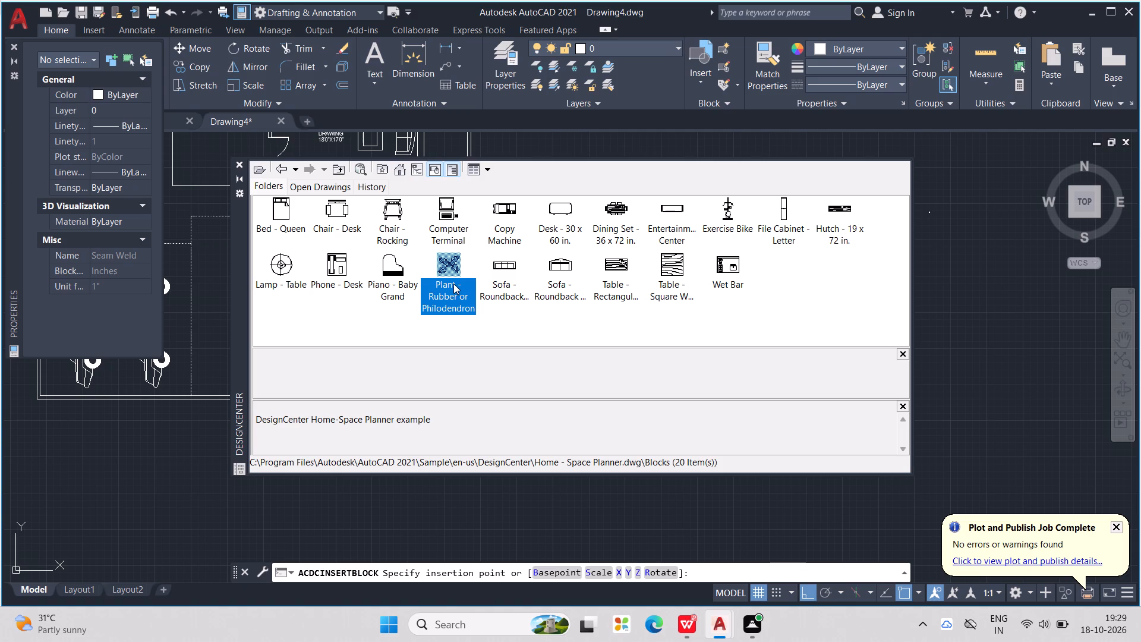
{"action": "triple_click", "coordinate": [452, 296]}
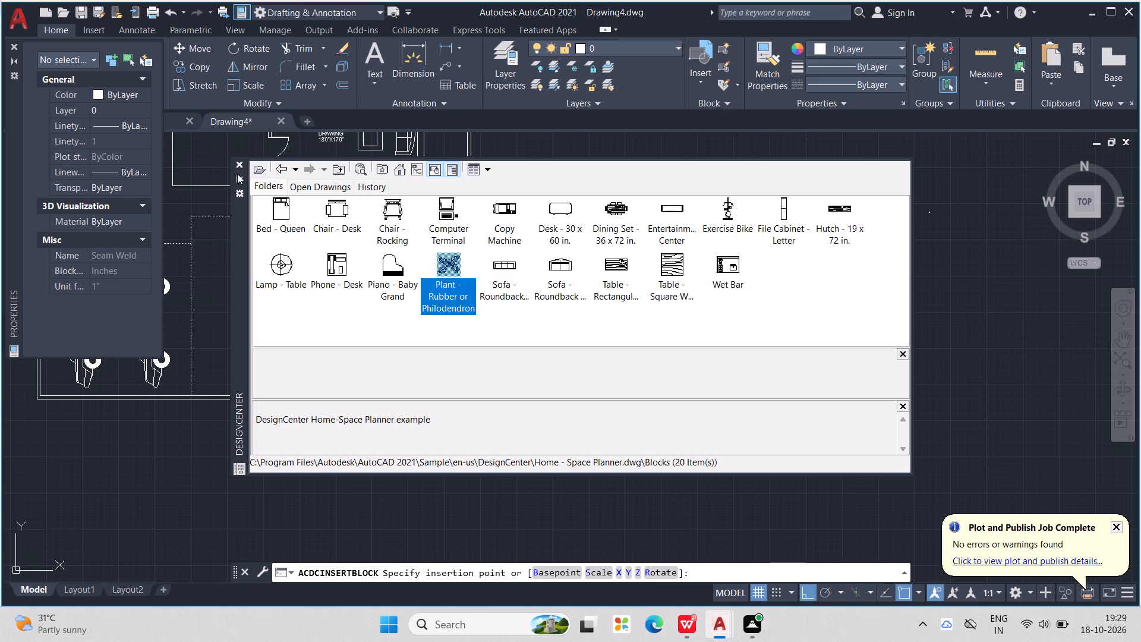
Collapse DesignCenter and place the pending Seam Weld block at the uppermost tree along the front area's east boundary wall.
{"action": "left_click", "coordinate": [236, 174]}
{"action": "middle_click_drag", "start_coordinate": [451, 240], "coordinate": [649, 276]}
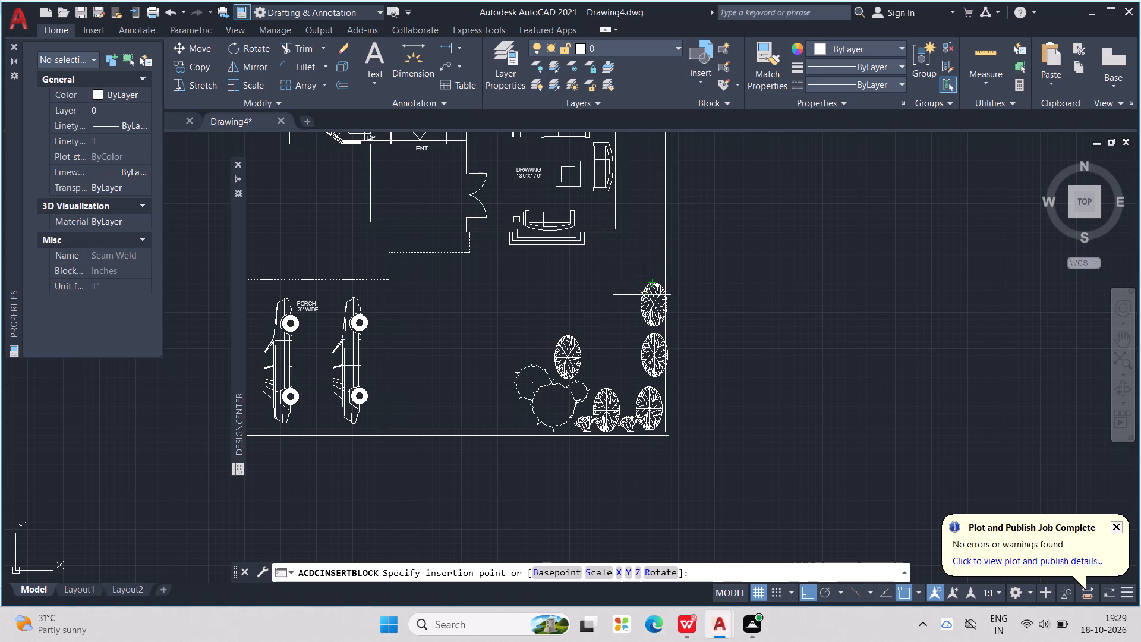
{"action": "middle_click_drag", "start_coordinate": [667, 304], "coordinate": [827, 314]}
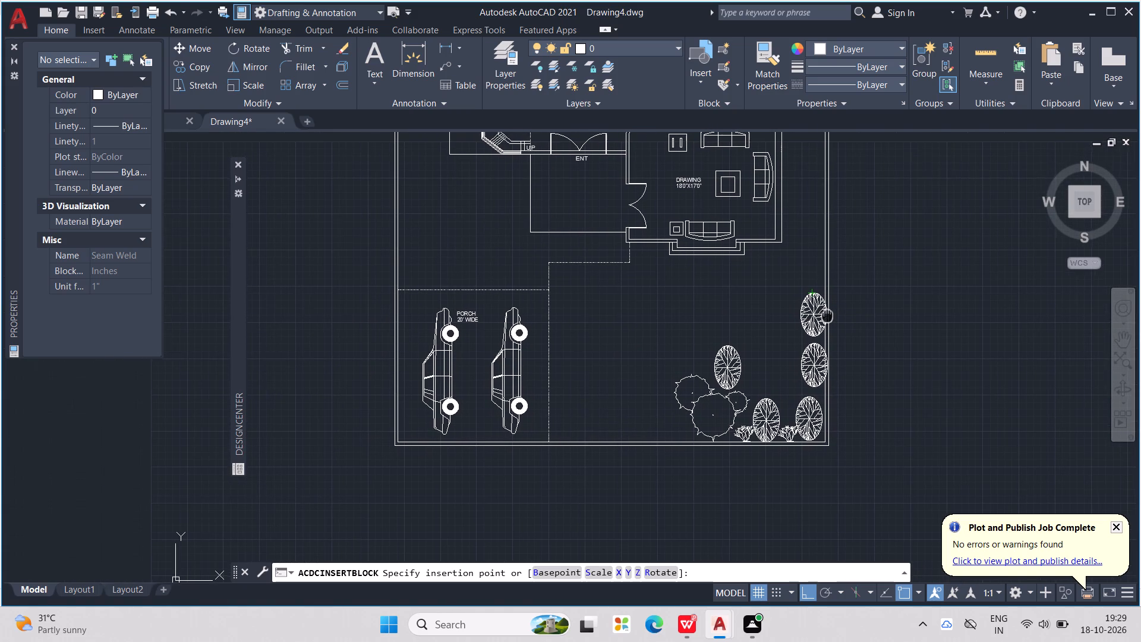
{"action": "middle_click_drag", "start_coordinate": [827, 314], "coordinate": [841, 307]}
{"action": "left_click", "coordinate": [830, 315]}
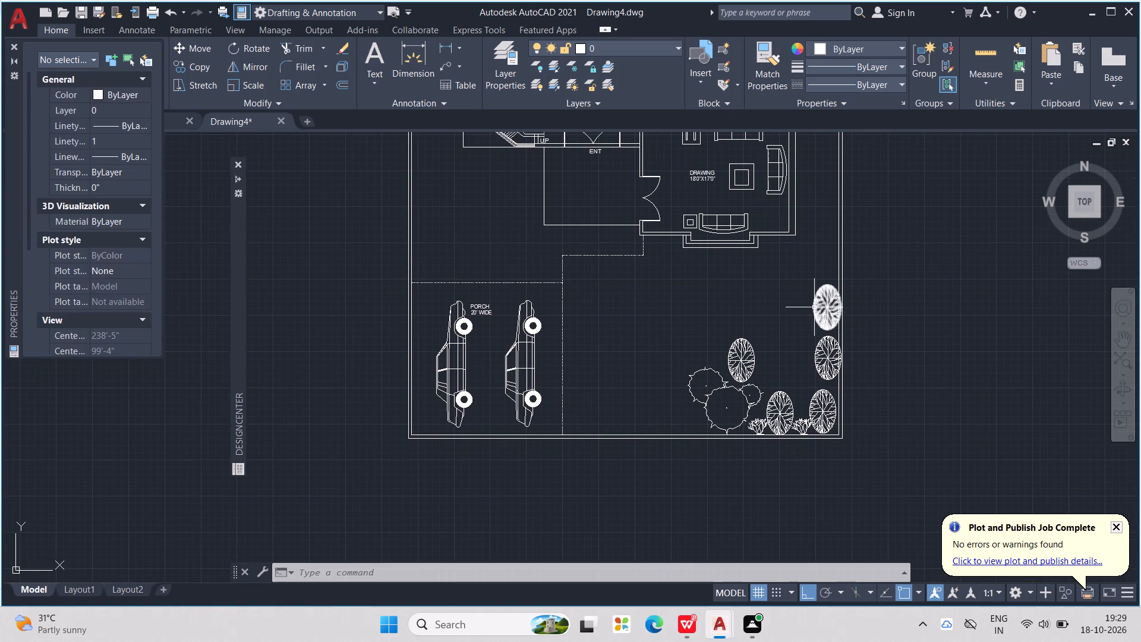
Copy the uppermost tree by the east boundary wall into the side passage, against the TV lounge wall just below the kitchen.
{"action": "left_click", "coordinate": [815, 307]}
{"action": "key", "text": "ctrl+c"}
{"action": "key", "text": "ctrl+v"}
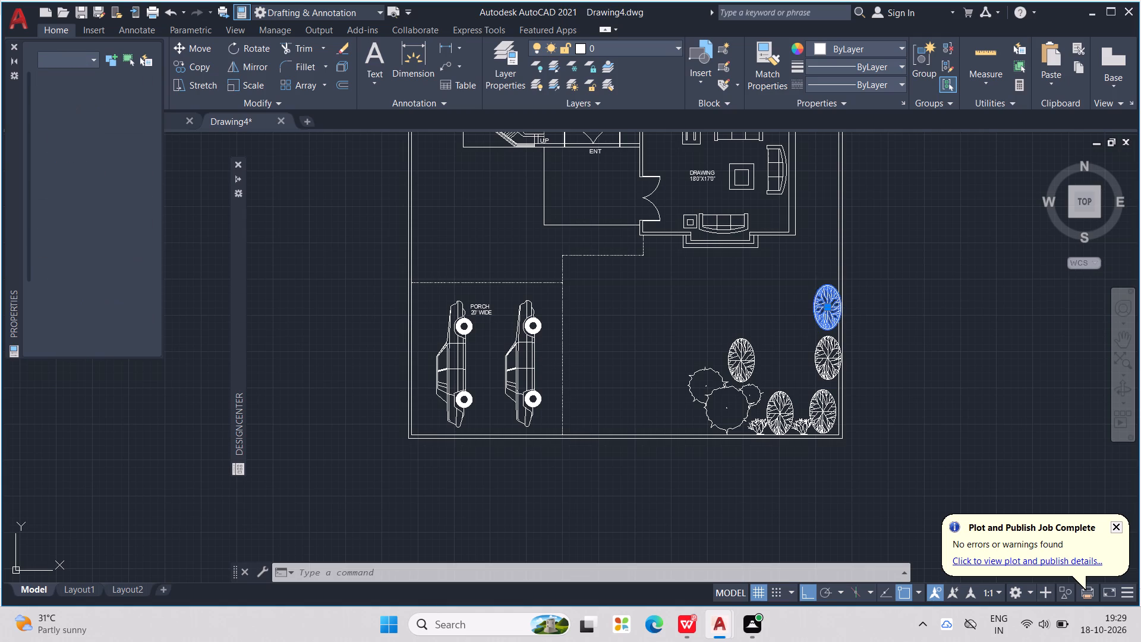
{"action": "middle_click_drag", "start_coordinate": [461, 266], "coordinate": [484, 315]}
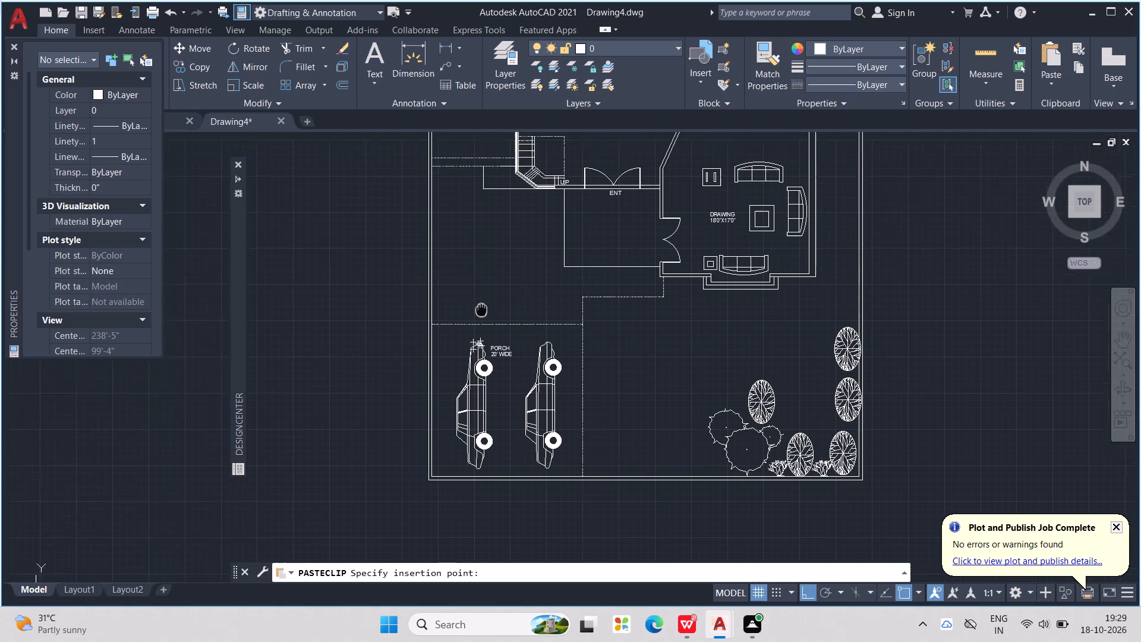
{"action": "middle_click_drag", "start_coordinate": [484, 315], "coordinate": [544, 482]}
{"action": "scroll", "coordinate": [544, 481], "scroll_direction": "down", "scroll_amount": 1}
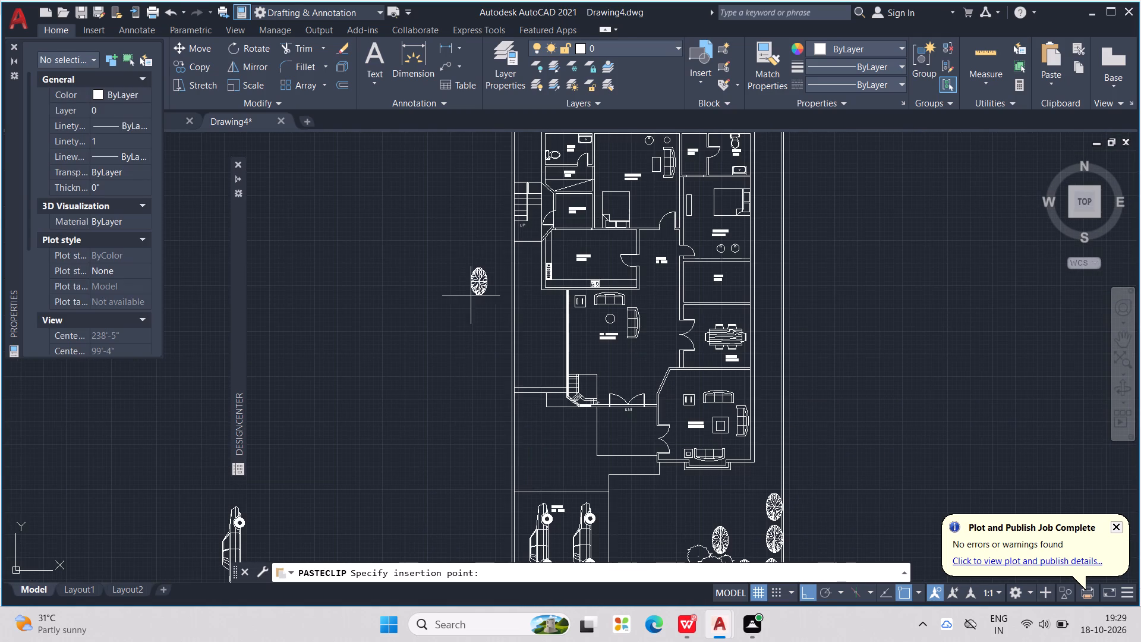
{"action": "scroll", "coordinate": [543, 316], "scroll_direction": "up", "scroll_amount": 2}
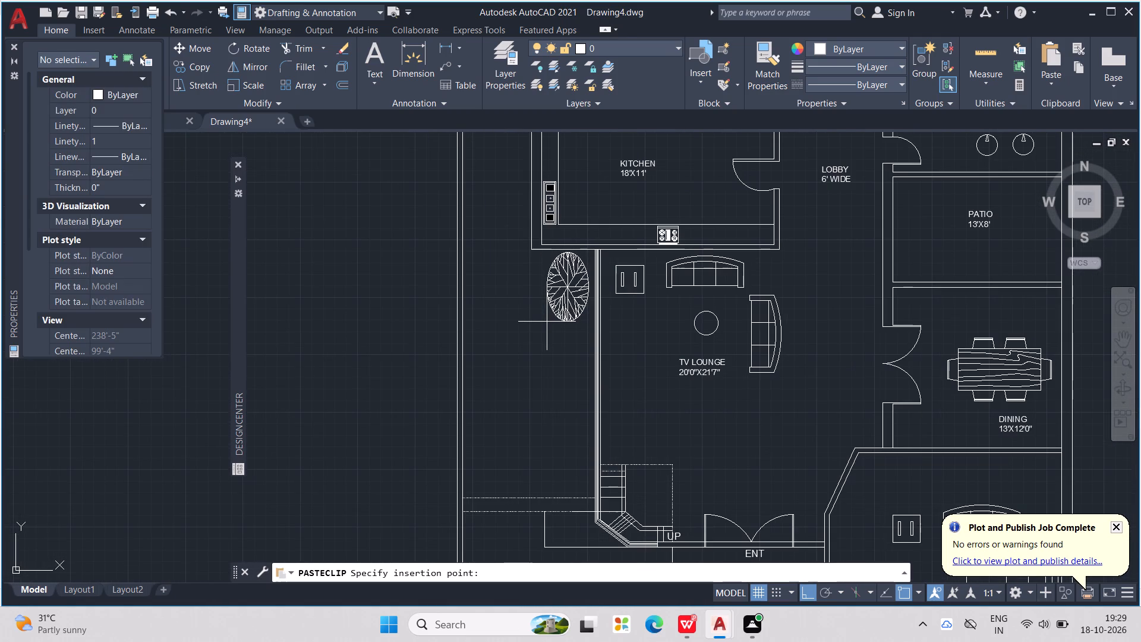
{"action": "left_click", "coordinate": [547, 322]}
Copy the tree beside the TV lounge to the opposite side of the passage, against the west boundary wall.
{"action": "left_click", "coordinate": [556, 310]}
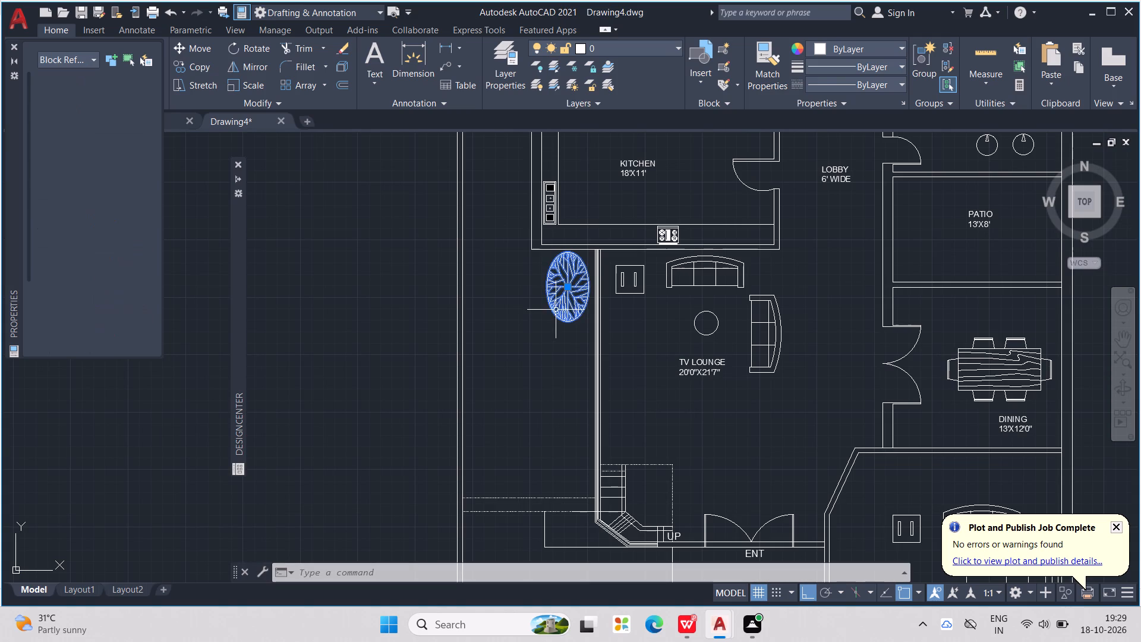
{"action": "key", "text": "ctrl+c"}
{"action": "key", "text": "ctrl+v"}
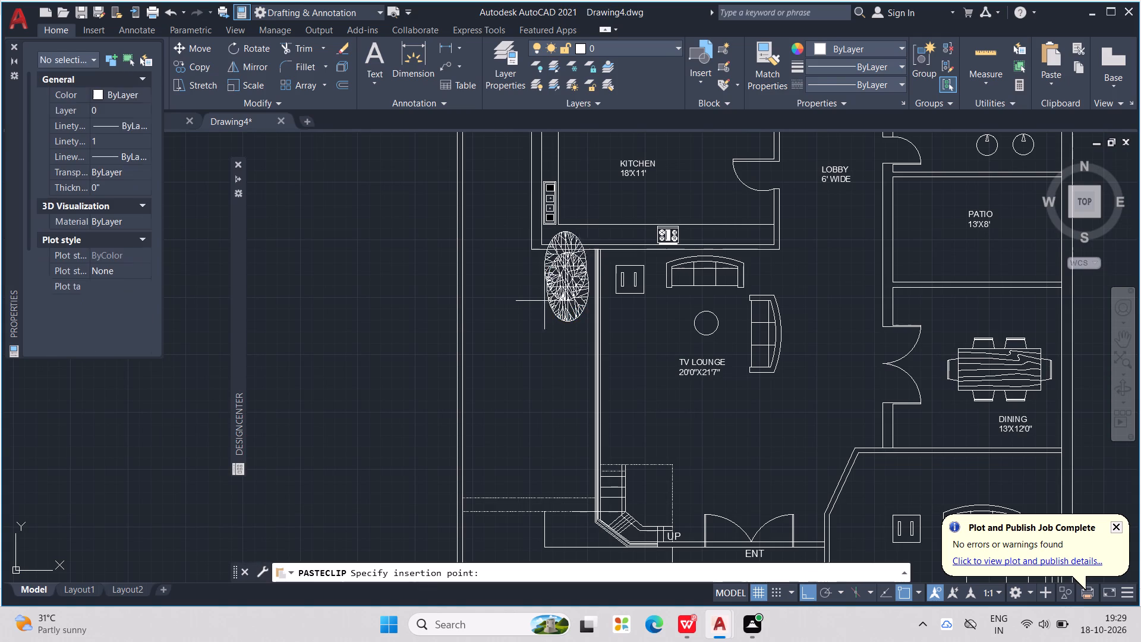
{"action": "left_click", "coordinate": [467, 333]}
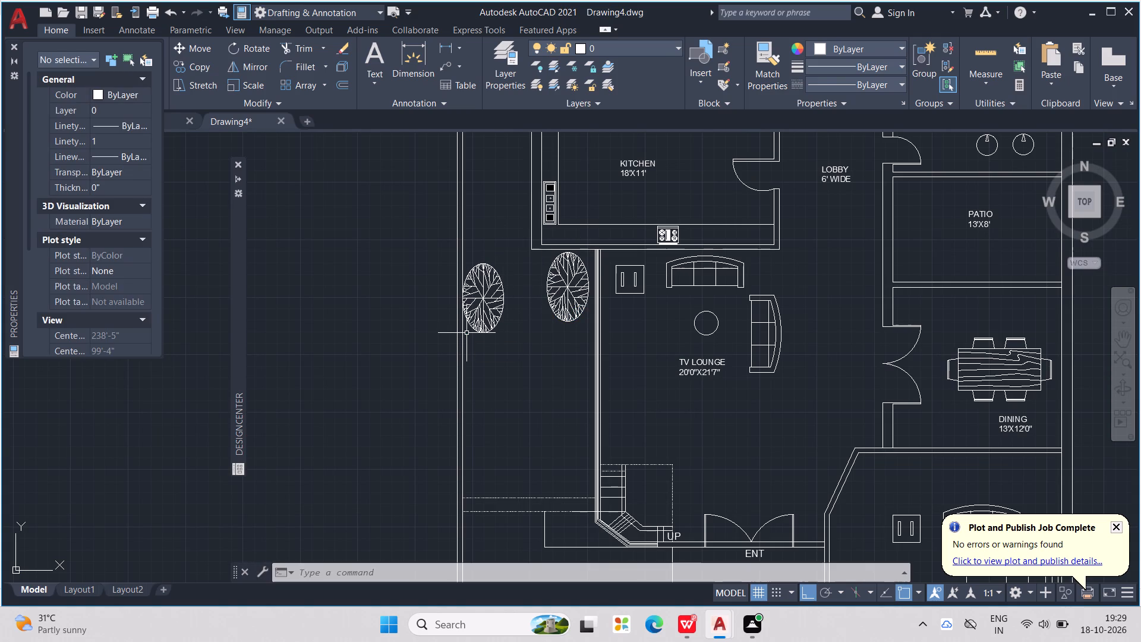
Paste two more trees along the west boundary wall below the existing one, moving the lowest up to touch its neighbour.
{"action": "key", "text": "ctrl+v"}
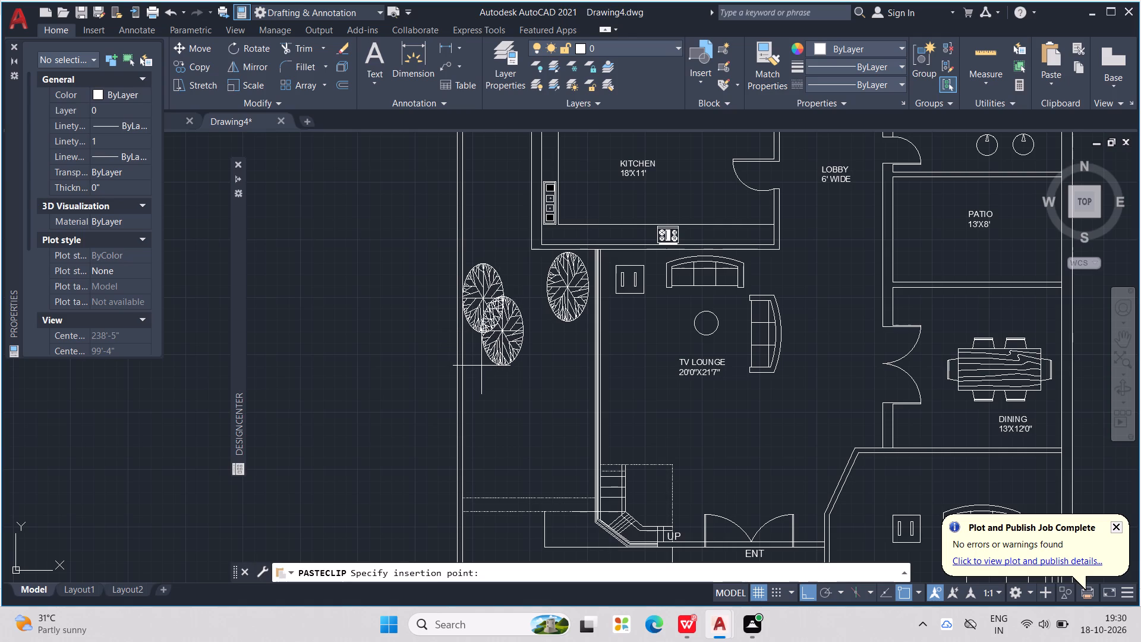
{"action": "middle_click_drag", "start_coordinate": [482, 362], "coordinate": [460, 316]}
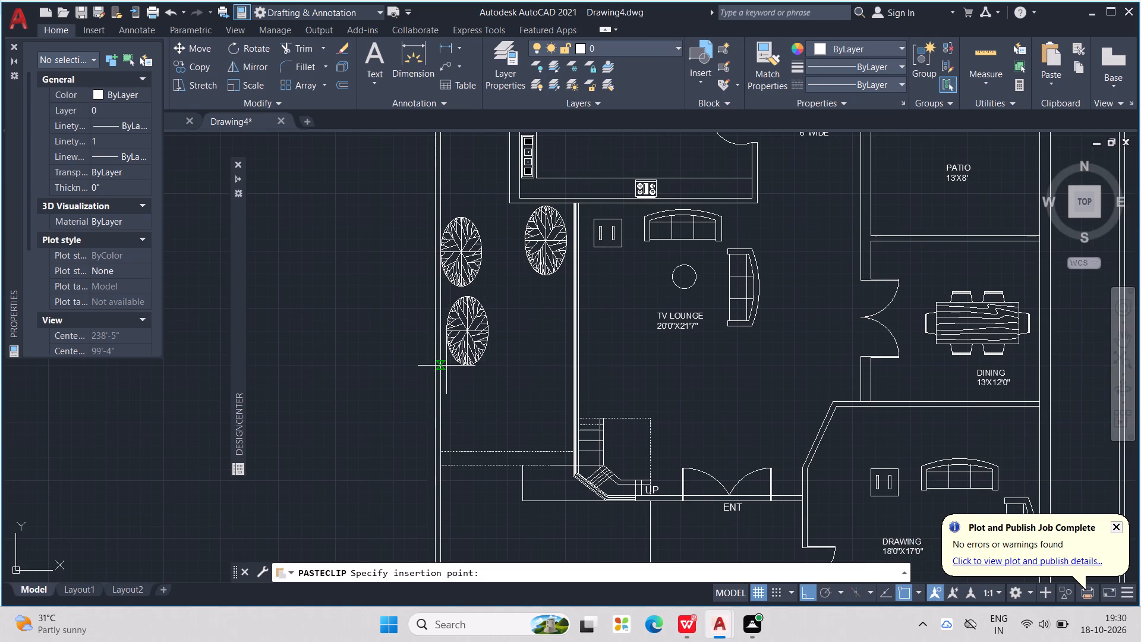
{"action": "left_click", "coordinate": [440, 357]}
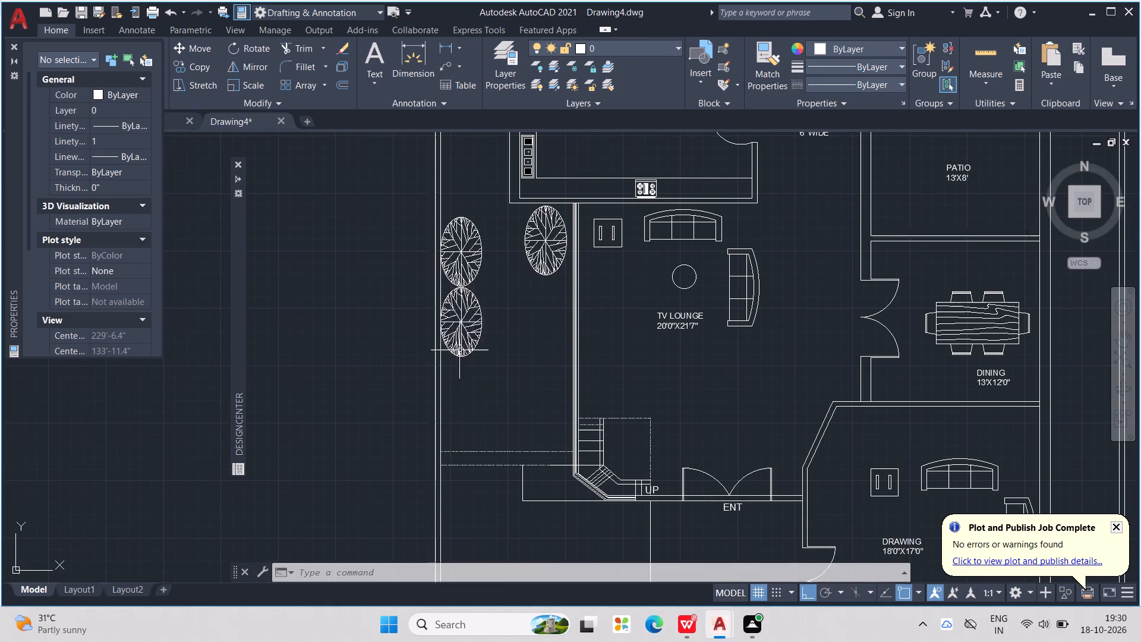
{"action": "left_click", "coordinate": [469, 350]}
{"action": "key", "text": "ctrl+v"}
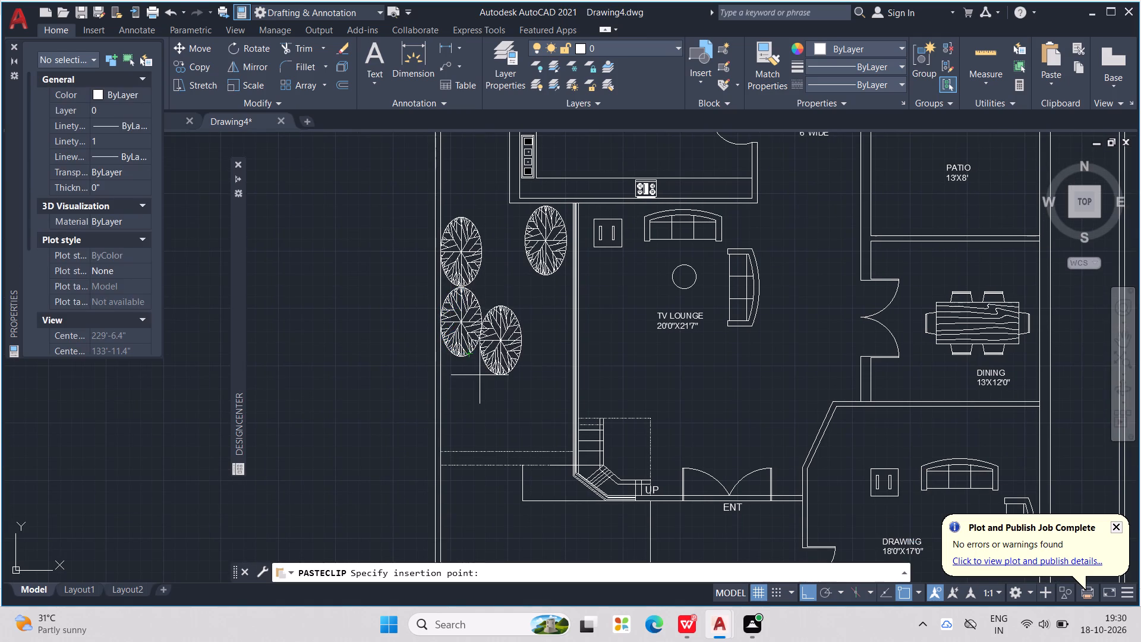
{"action": "middle_click_drag", "start_coordinate": [480, 375], "coordinate": [464, 317]}
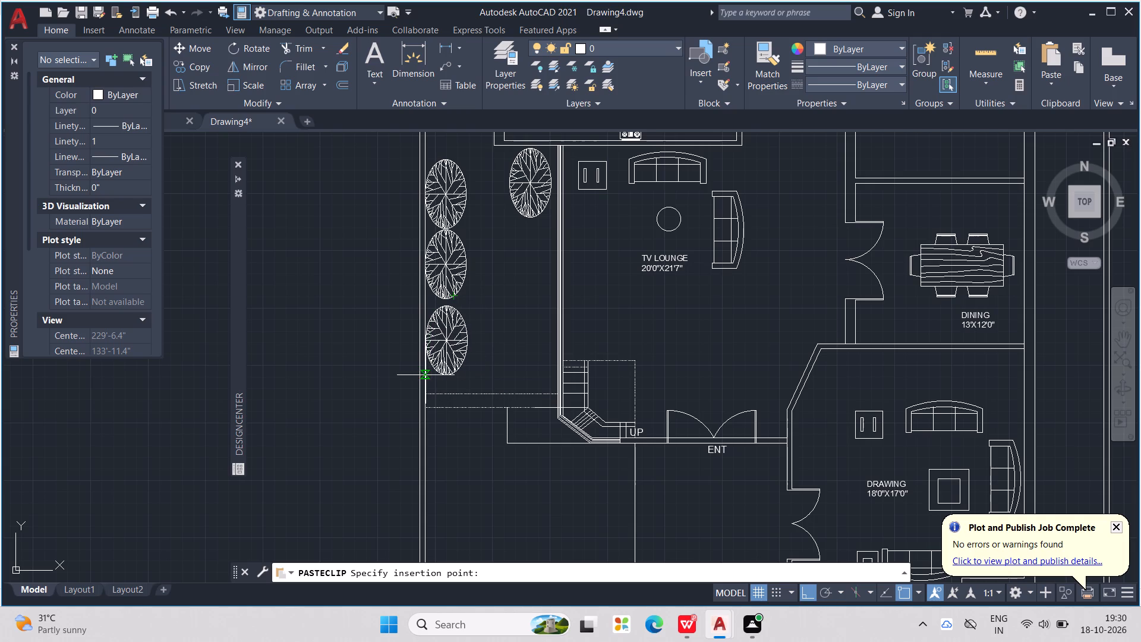
{"action": "left_click", "coordinate": [424, 375]}
{"action": "left_click", "coordinate": [452, 333]}
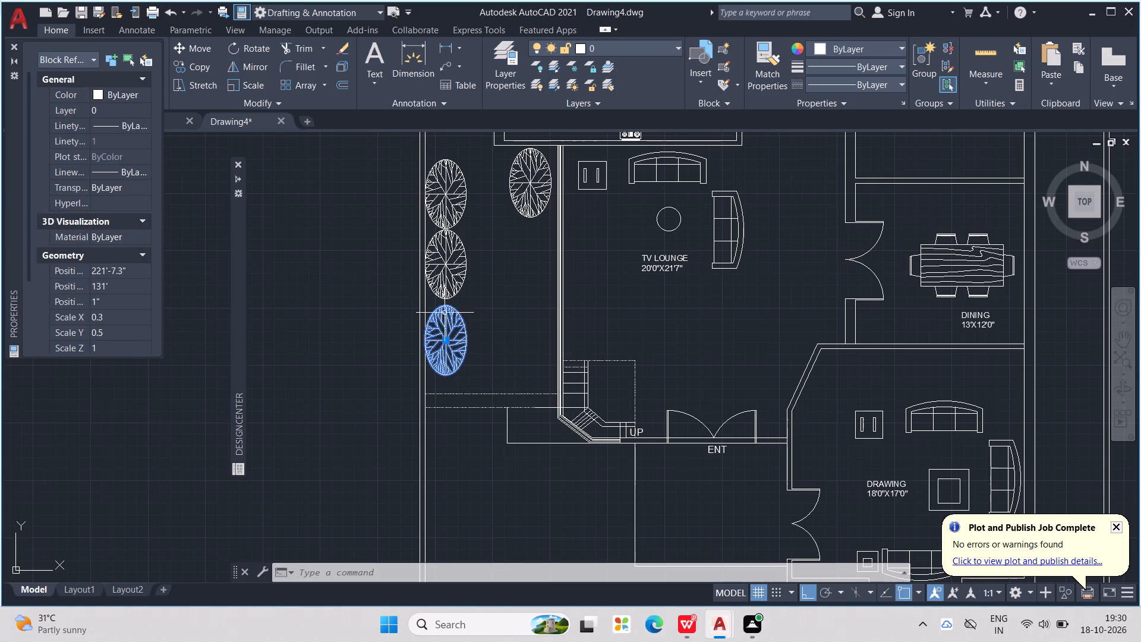
{"action": "left_click_drag", "start_coordinate": [447, 317], "coordinate": [446, 309]}
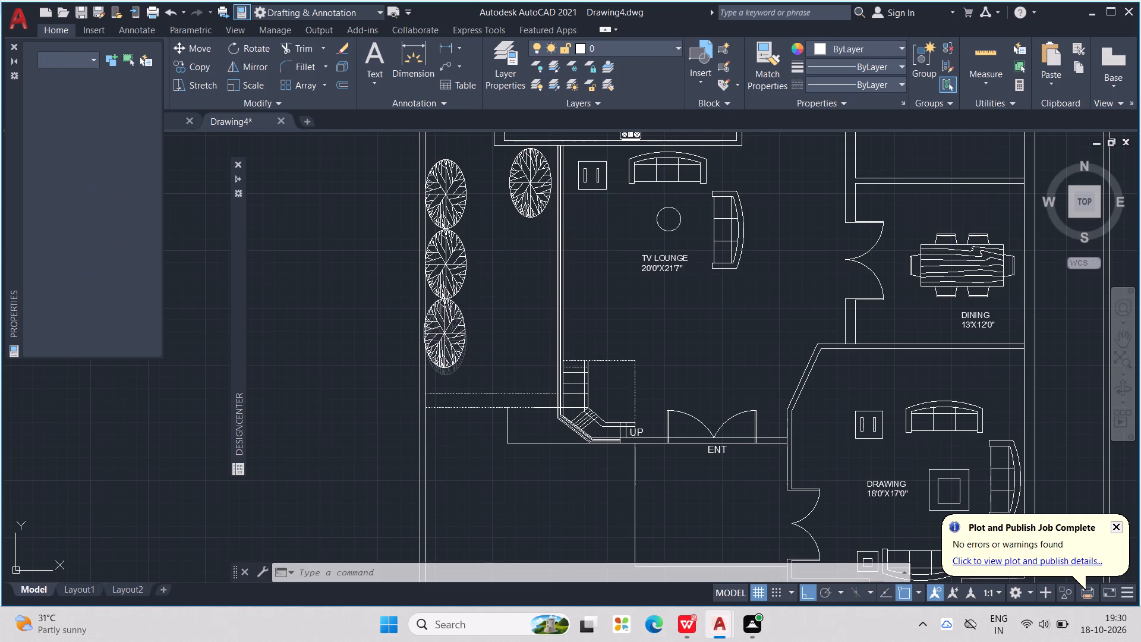
Close the Properties palette and the collapsed DesignCenter.
{"action": "scroll", "coordinate": [446, 308], "scroll_direction": "down", "scroll_amount": 2}
{"action": "middle_click_drag", "start_coordinate": [535, 320], "coordinate": [516, 336]}
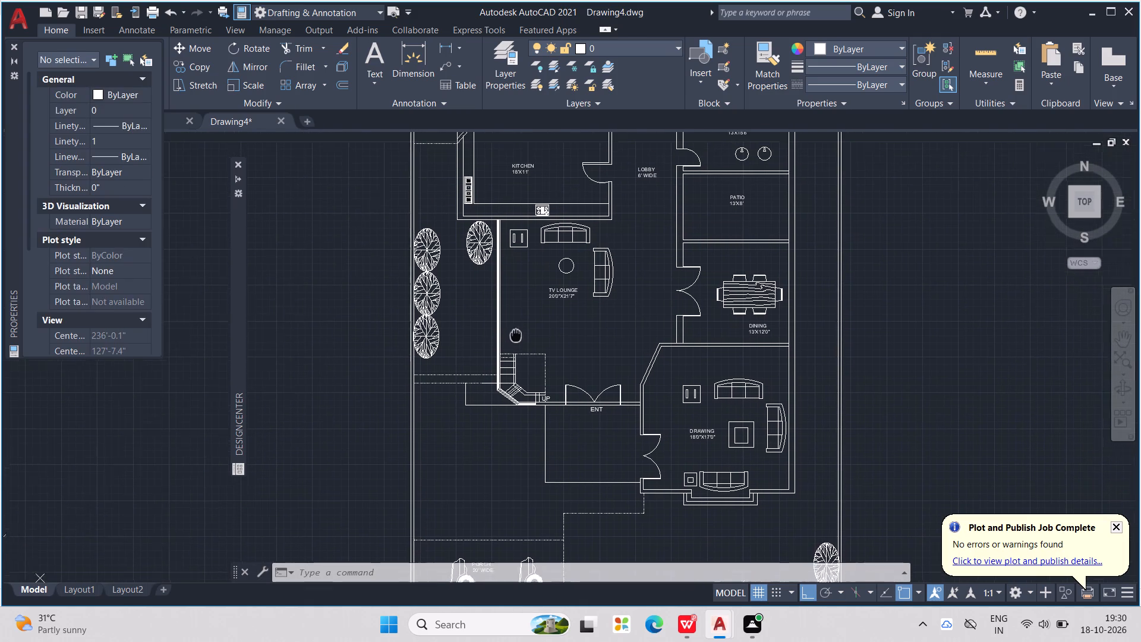
{"action": "middle_click_drag", "start_coordinate": [516, 336], "coordinate": [517, 336]}
{"action": "key", "text": "ctrl+2"}
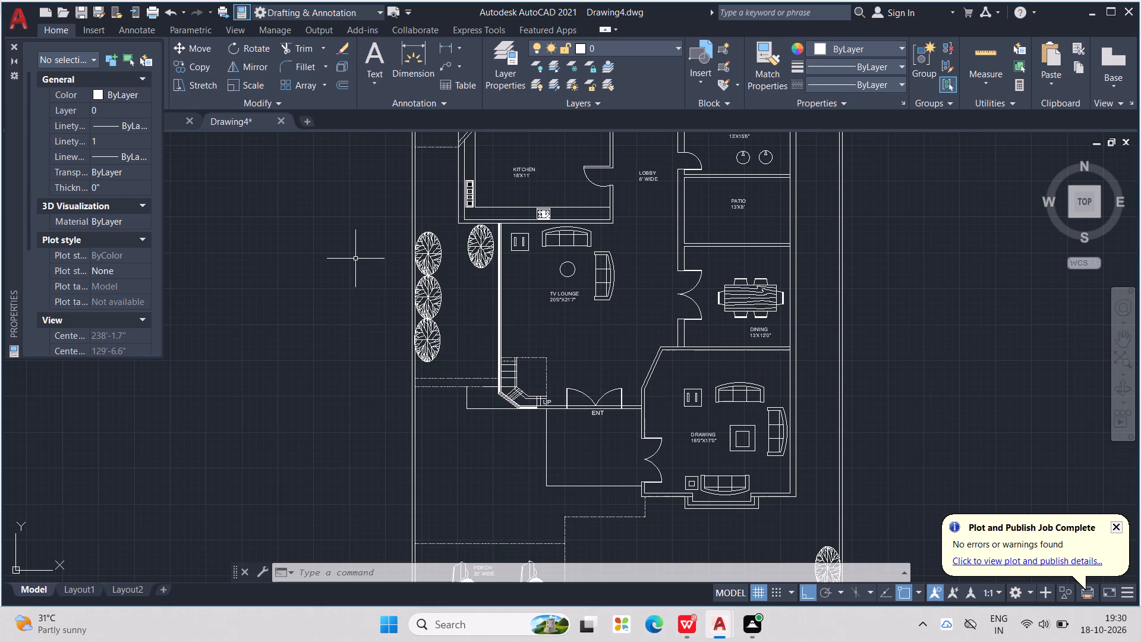
{"action": "key", "text": "Escape"}
{"action": "left_click", "coordinate": [17, 46]}
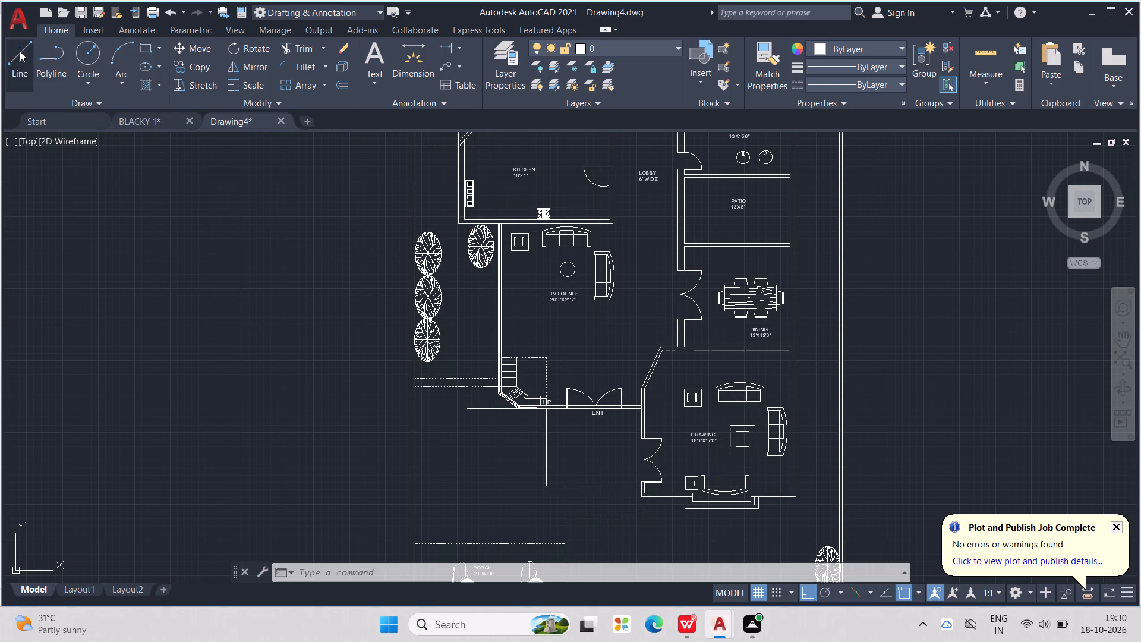
{"action": "key", "text": "ctrl+2"}
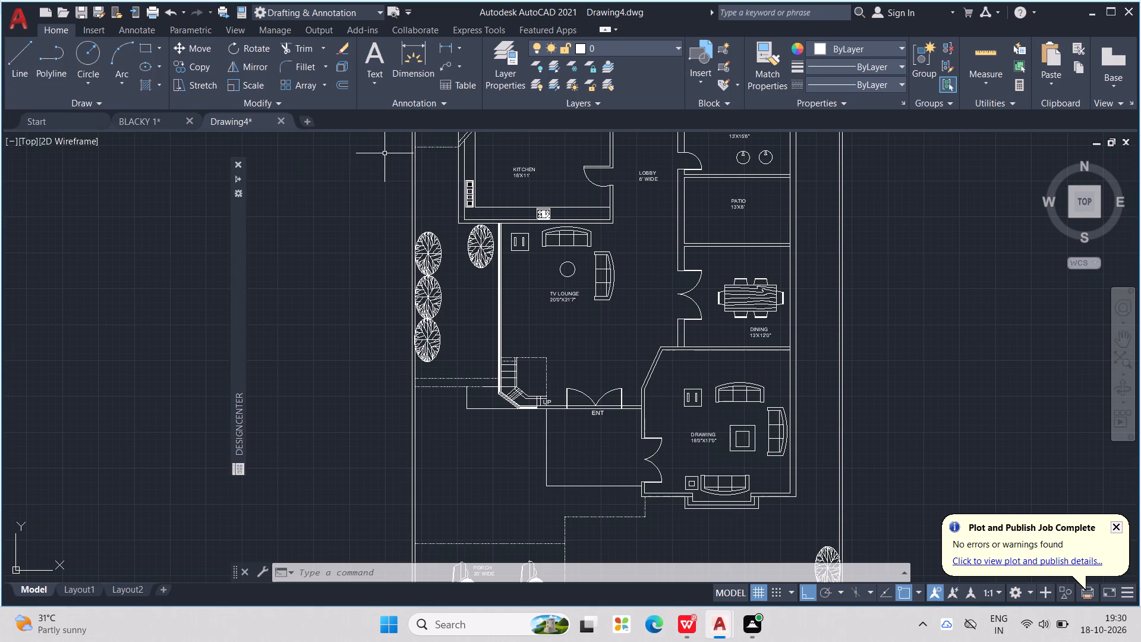
{"action": "left_click", "coordinate": [237, 166]}
{"action": "key", "text": "Escape"}
{"action": "key", "text": "Escape"}
{"action": "key", "text": "Escape"}
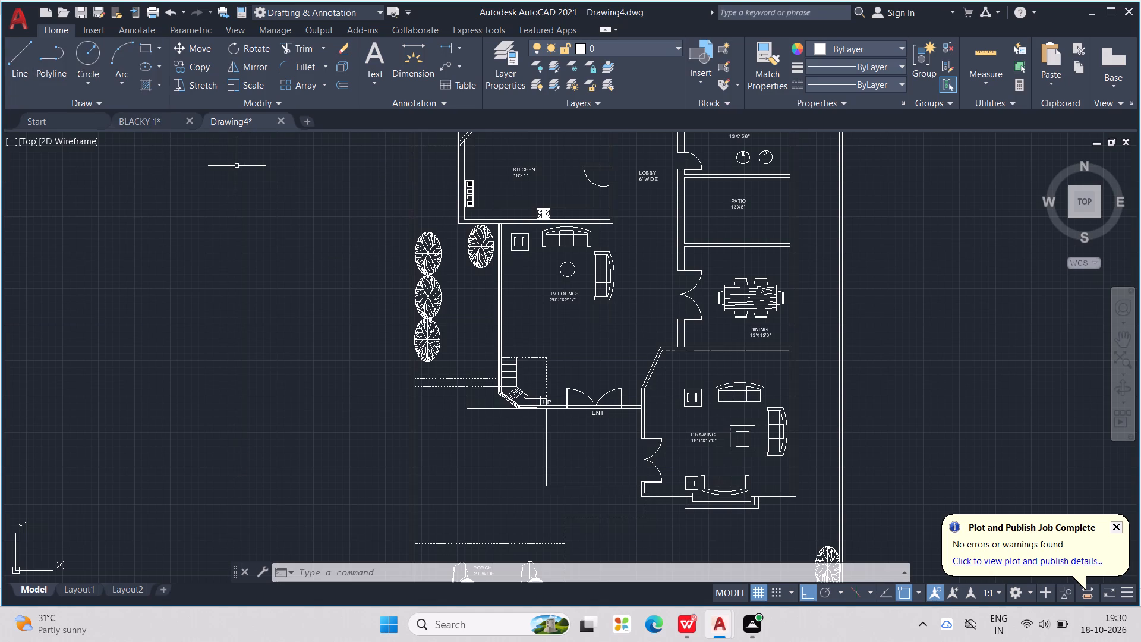
Insert the Plant - Rubber or Philodendron block at scale 1 in the side passage, just below the kitchen wall beside the tree.
{"action": "key", "text": "ctrl+2"}
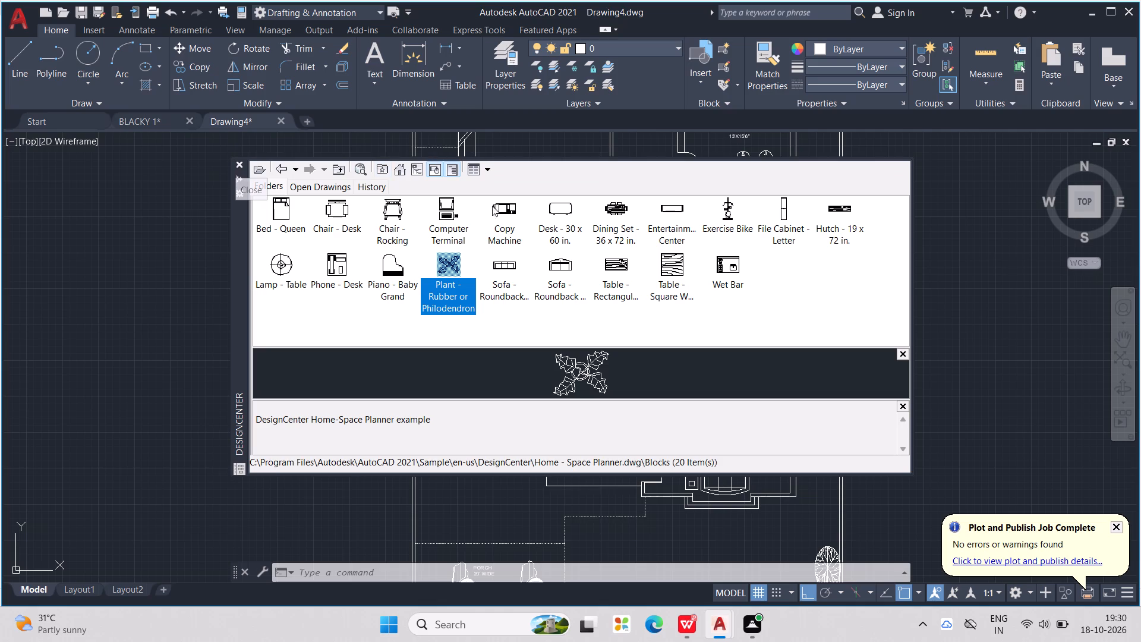
{"action": "left_click", "coordinate": [458, 251]}
{"action": "triple_click", "coordinate": [451, 266]}
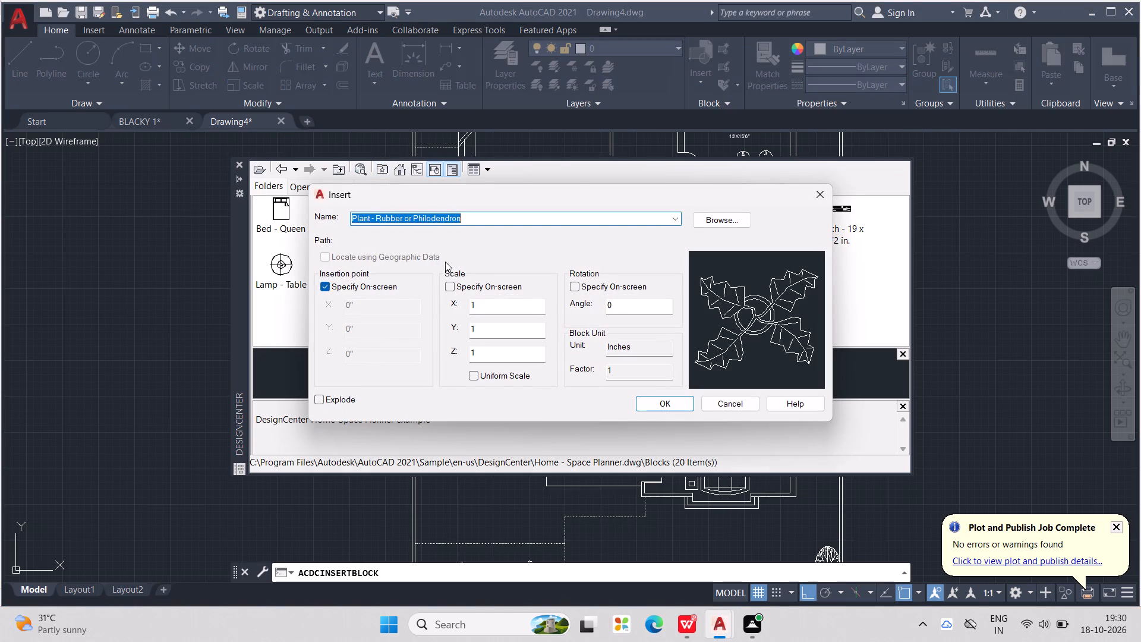
{"action": "left_click", "coordinate": [650, 403]}
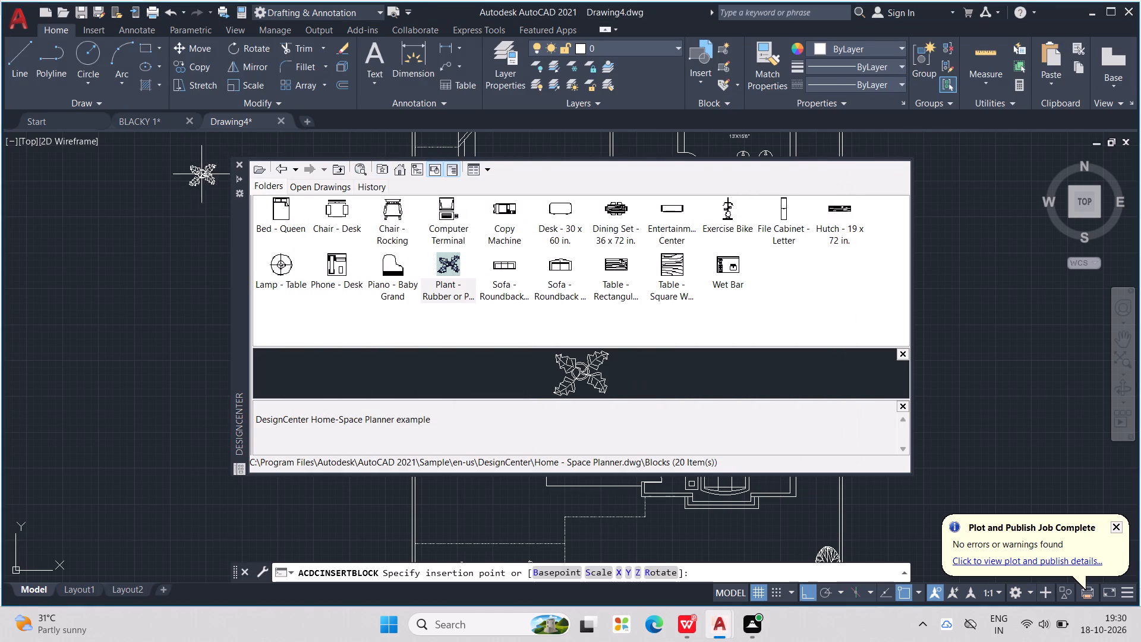
{"action": "left_click", "coordinate": [238, 169]}
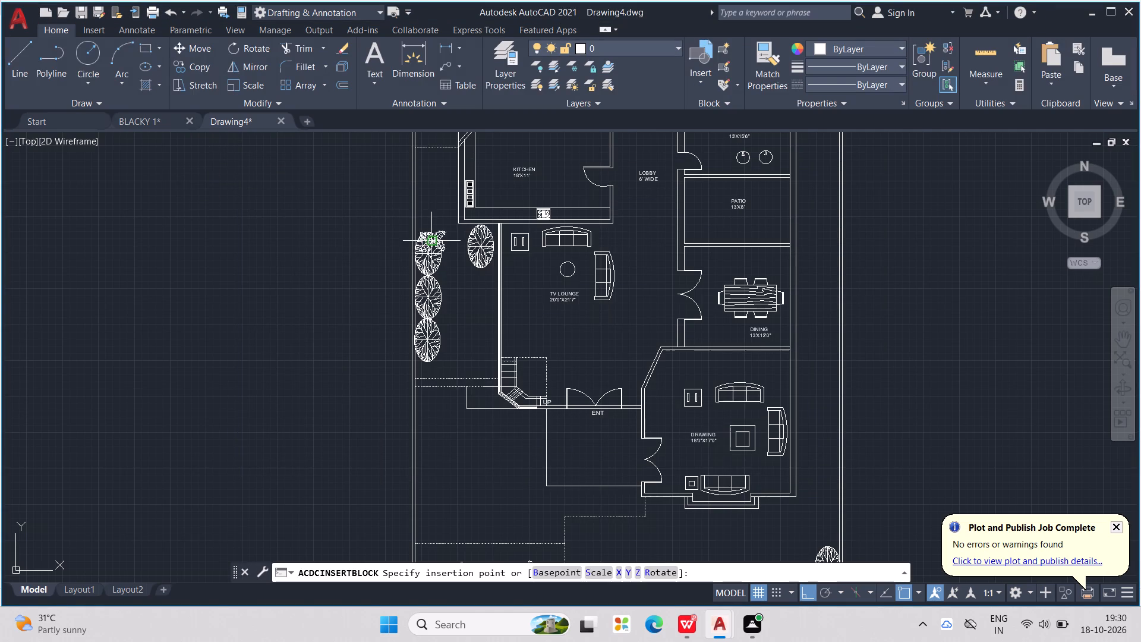
{"action": "scroll", "coordinate": [445, 251], "scroll_direction": "up", "scroll_amount": 2}
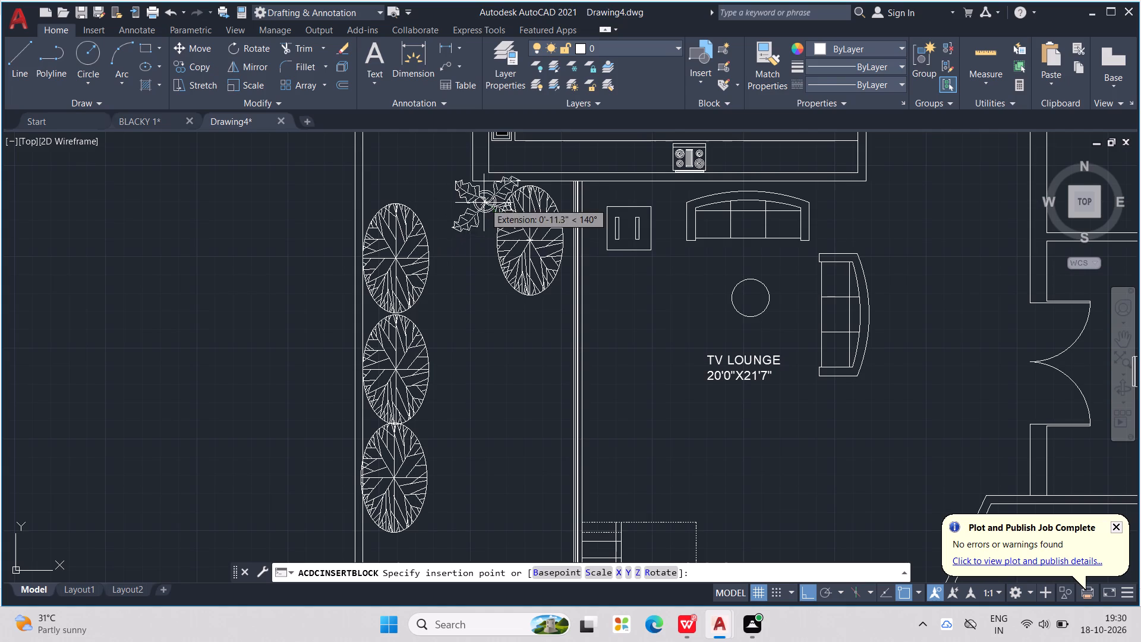
{"action": "left_click", "coordinate": [479, 209]}
Copy the rubber plant to the spot directly below the tree beside the TV lounge wall.
{"action": "left_click", "coordinate": [479, 211]}
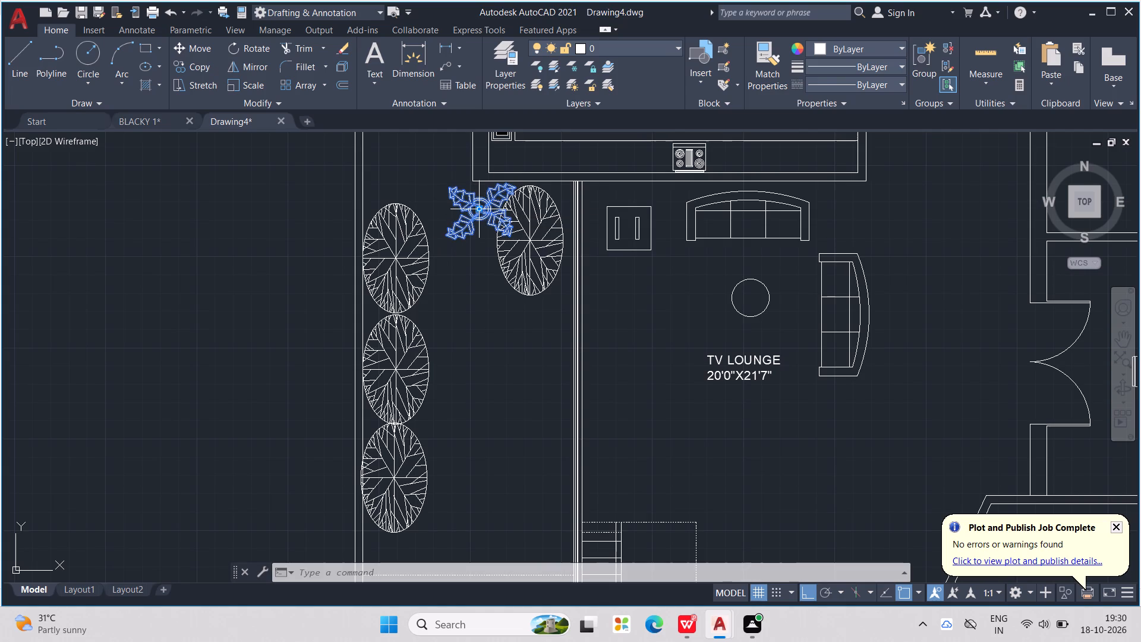
{"action": "key", "text": "ctrl+c"}
{"action": "key", "text": "ctrl+v"}
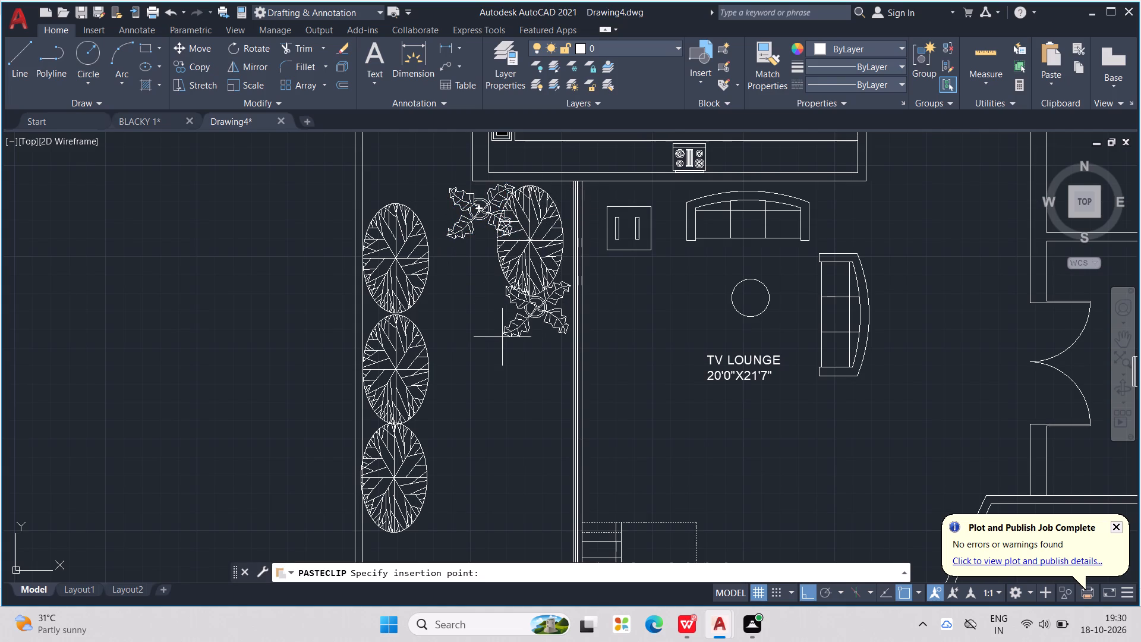
{"action": "middle_click_drag", "start_coordinate": [502, 337], "coordinate": [500, 323]}
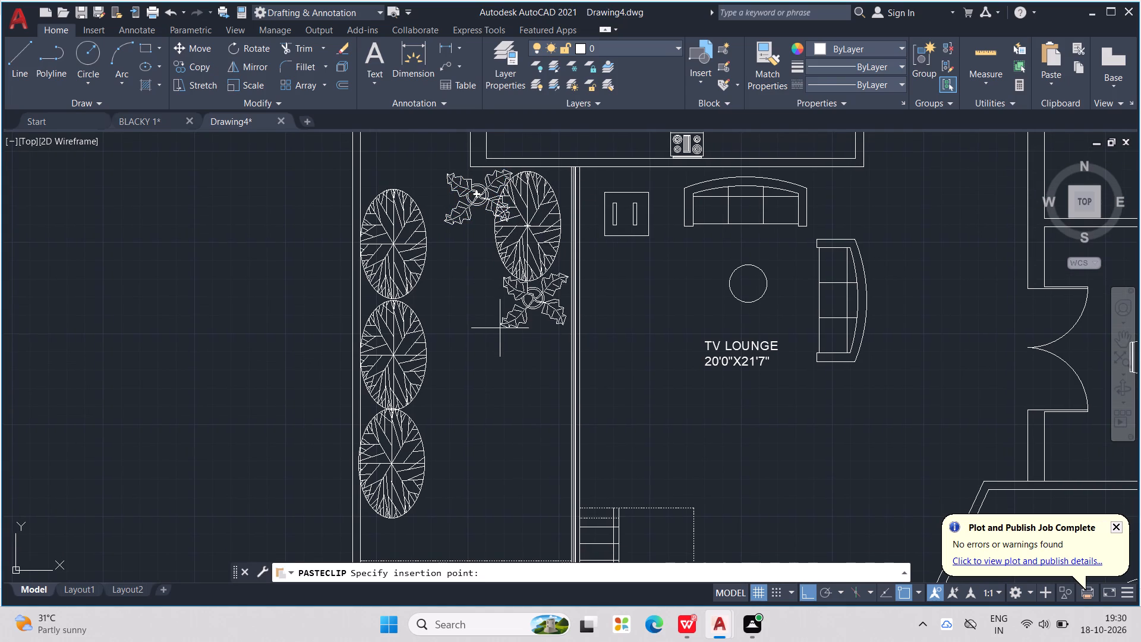
{"action": "left_click", "coordinate": [500, 328]}
Move the tree between the two rubber plants slightly east, closer to the TV lounge wall.
{"action": "left_click", "coordinate": [506, 267]}
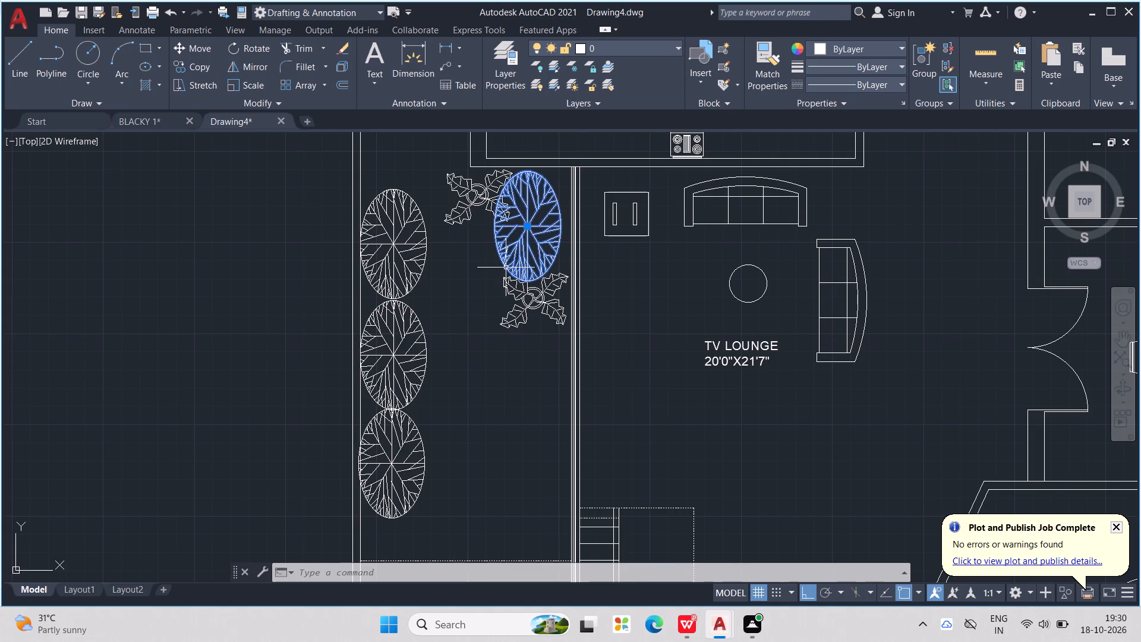
{"action": "left_click_drag", "start_coordinate": [502, 218], "coordinate": [519, 227]}
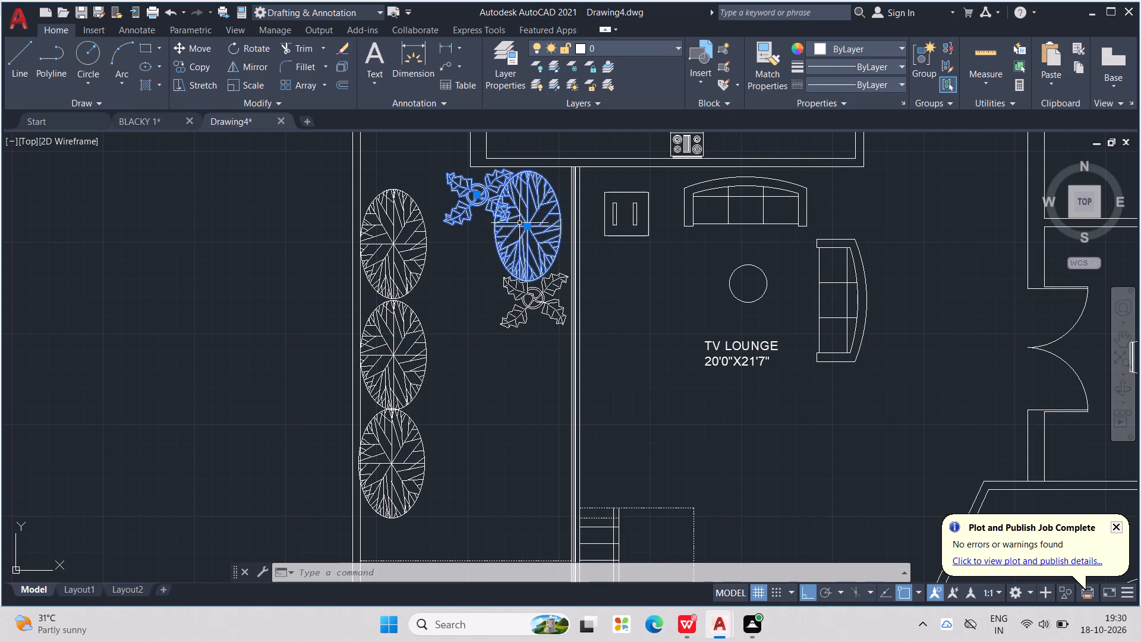
{"action": "key", "text": "Escape"}
{"action": "left_click", "coordinate": [508, 206]}
{"action": "key", "text": "Escape"}
{"action": "left_click", "coordinate": [519, 216]}
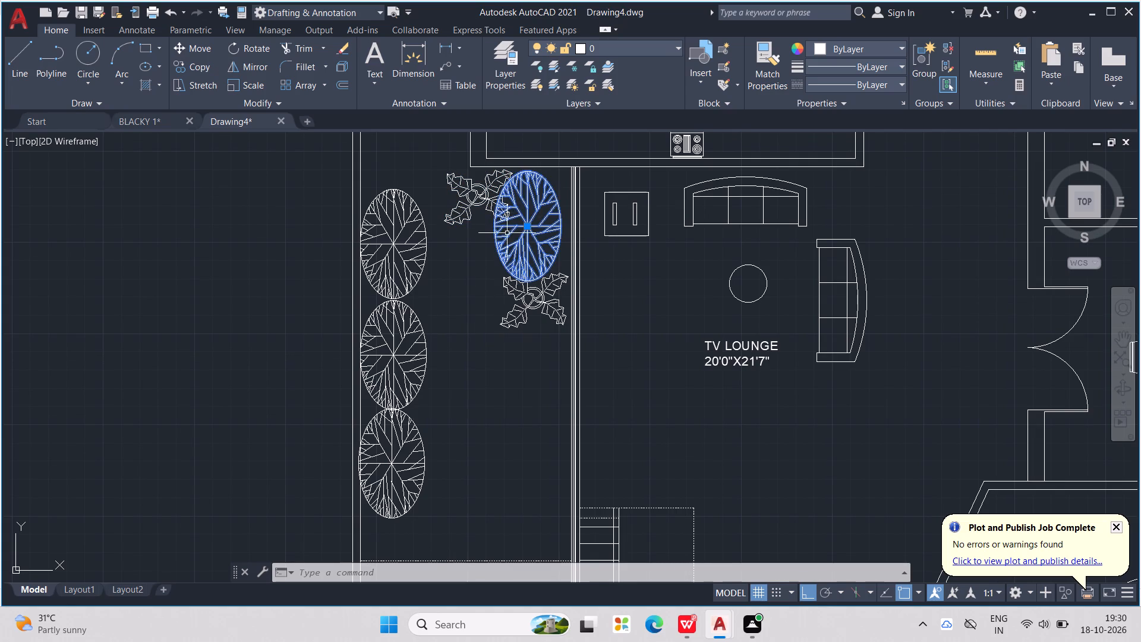
{"action": "left_click_drag", "start_coordinate": [500, 248], "coordinate": [510, 247]}
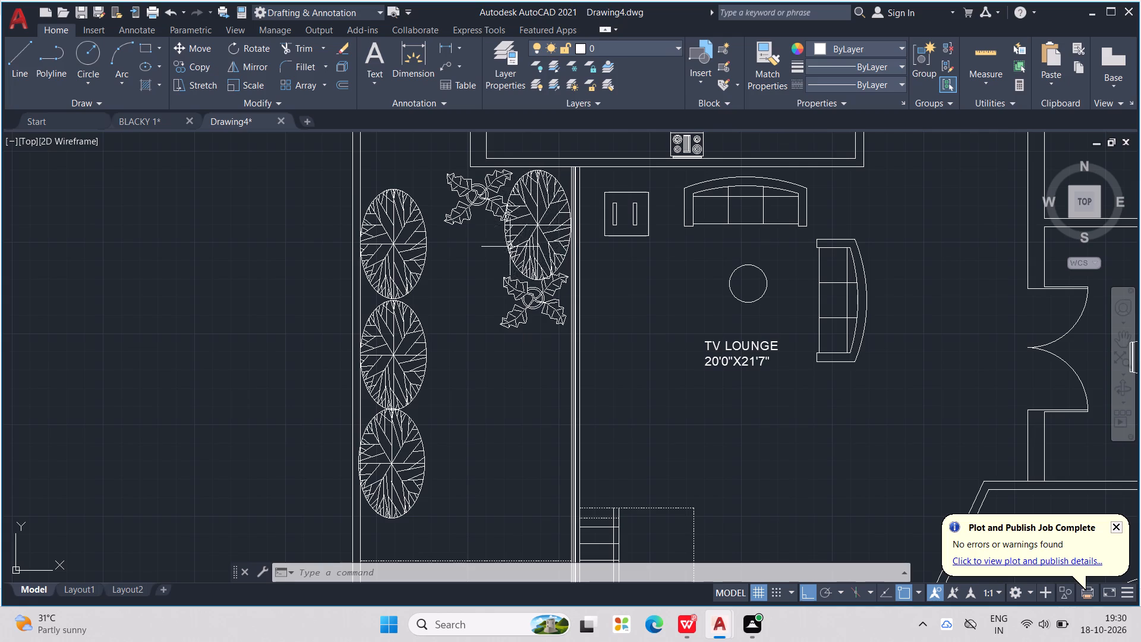
Copy the tree above the shrub clump in the front area into the patio, against its west wall.
{"action": "scroll", "coordinate": [502, 232], "scroll_direction": "down", "scroll_amount": 2}
{"action": "middle_click_drag", "start_coordinate": [502, 261], "coordinate": [432, 236]}
{"action": "scroll", "coordinate": [431, 237], "scroll_direction": "down", "scroll_amount": 2}
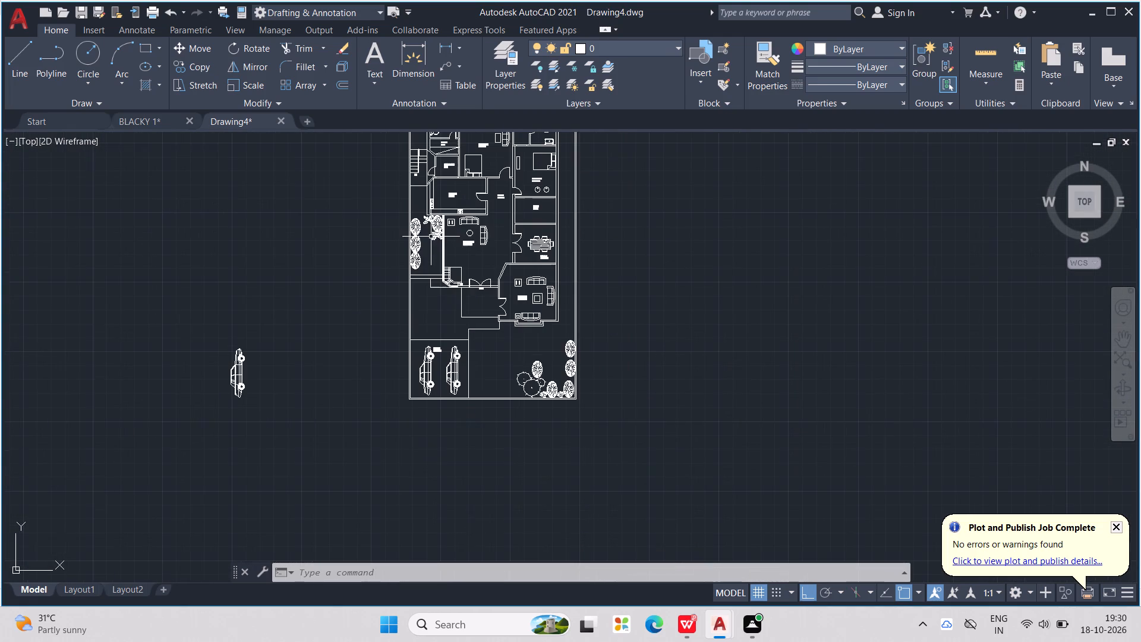
{"action": "scroll", "coordinate": [518, 306], "scroll_direction": "up", "scroll_amount": 1}
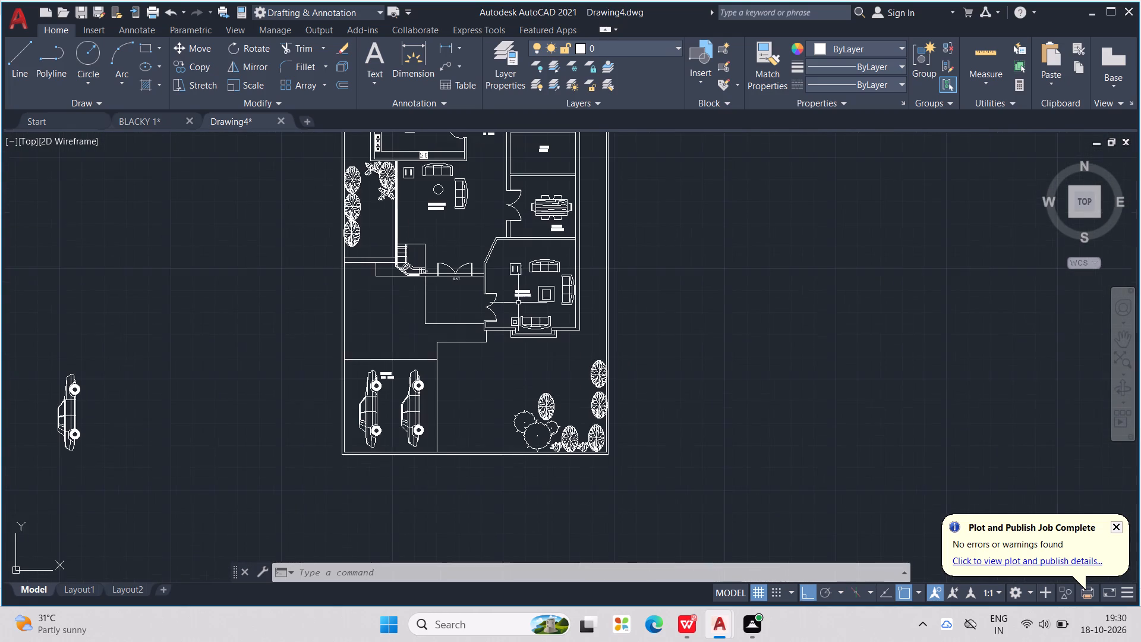
{"action": "middle_click_drag", "start_coordinate": [519, 276], "coordinate": [527, 291]}
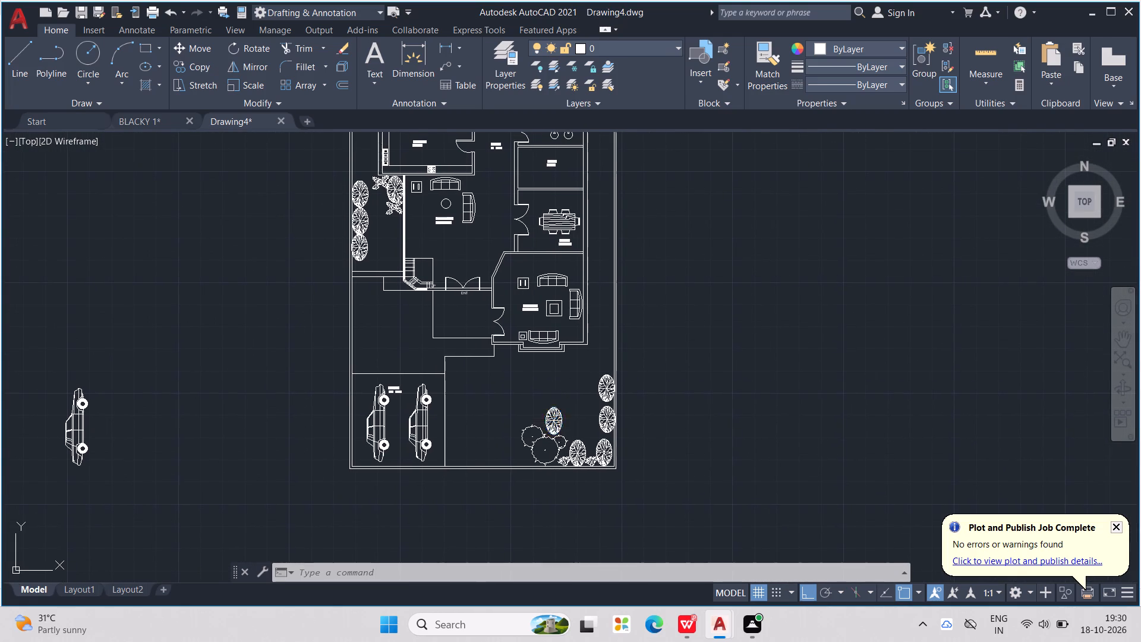
{"action": "left_click", "coordinate": [559, 421]}
{"action": "left_click", "coordinate": [540, 438]}
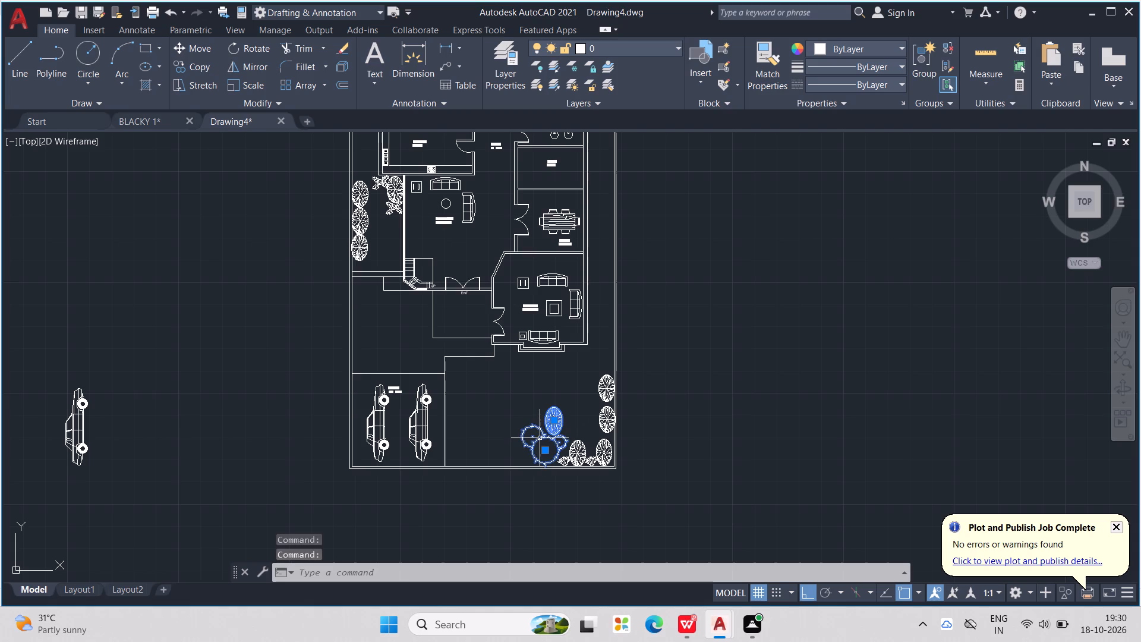
{"action": "key", "text": "Escape"}
{"action": "left_click", "coordinate": [550, 424]}
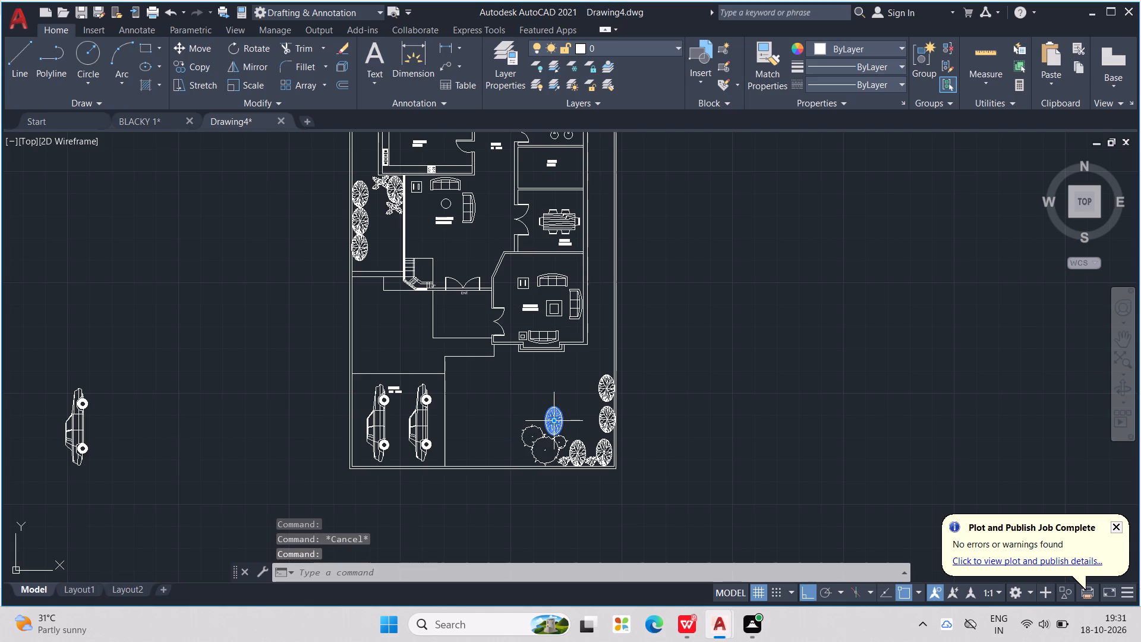
{"action": "key", "text": "ctrl+c"}
{"action": "key", "text": "ctrl+v"}
{"action": "middle_click_drag", "start_coordinate": [561, 336], "coordinate": [576, 414]}
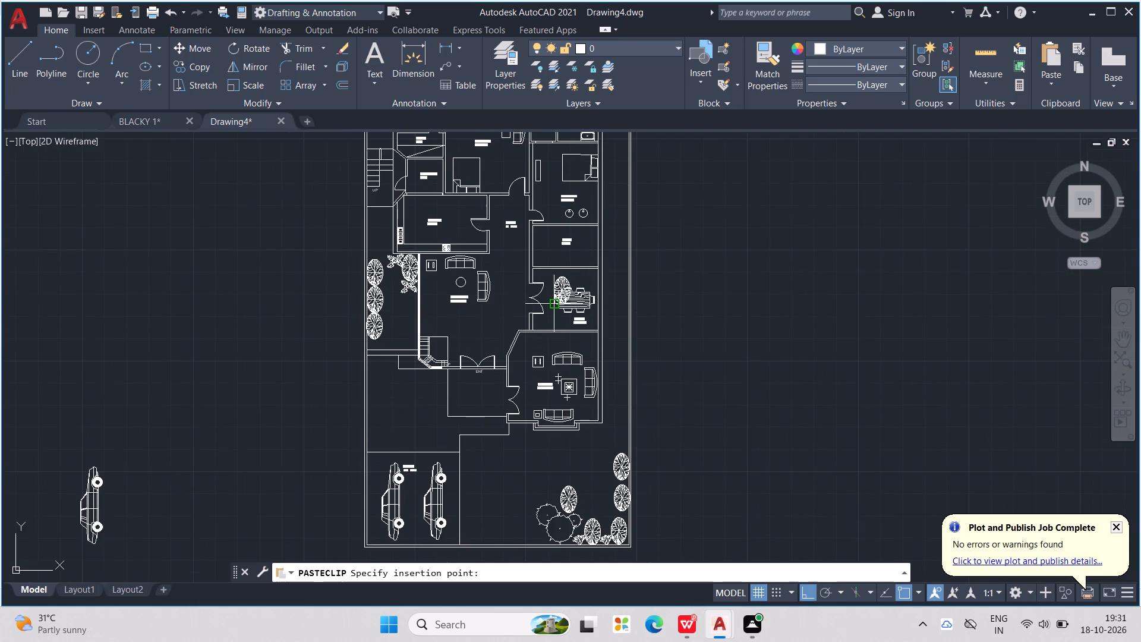
{"action": "scroll", "coordinate": [536, 257], "scroll_direction": "up", "scroll_amount": 1}
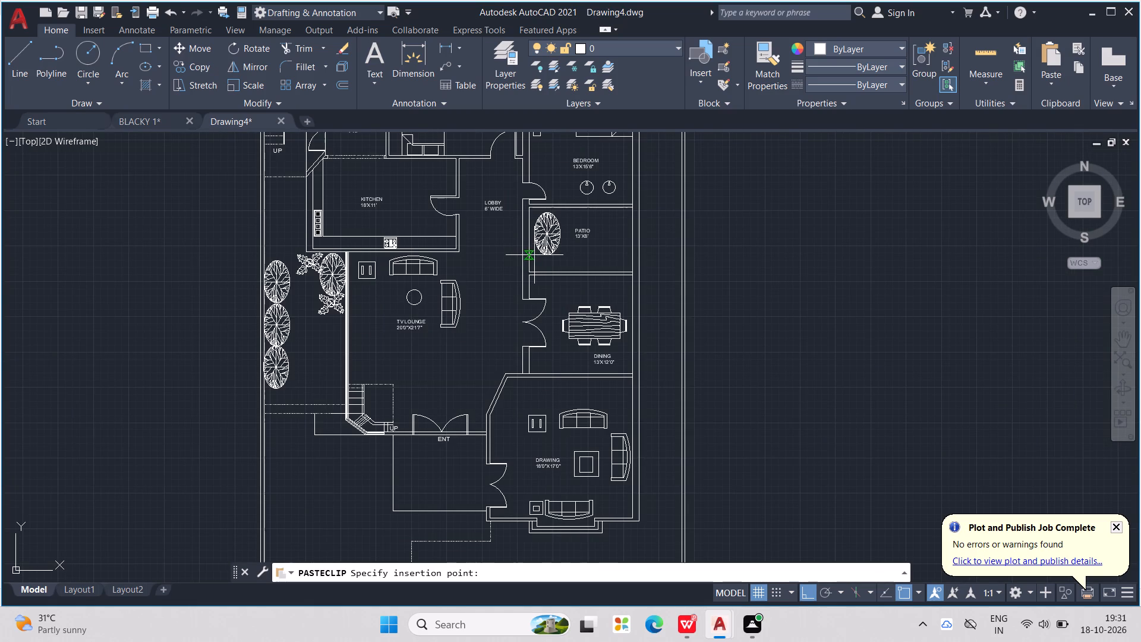
{"action": "left_click", "coordinate": [534, 255]}
{"action": "double_click", "coordinate": [540, 251]}
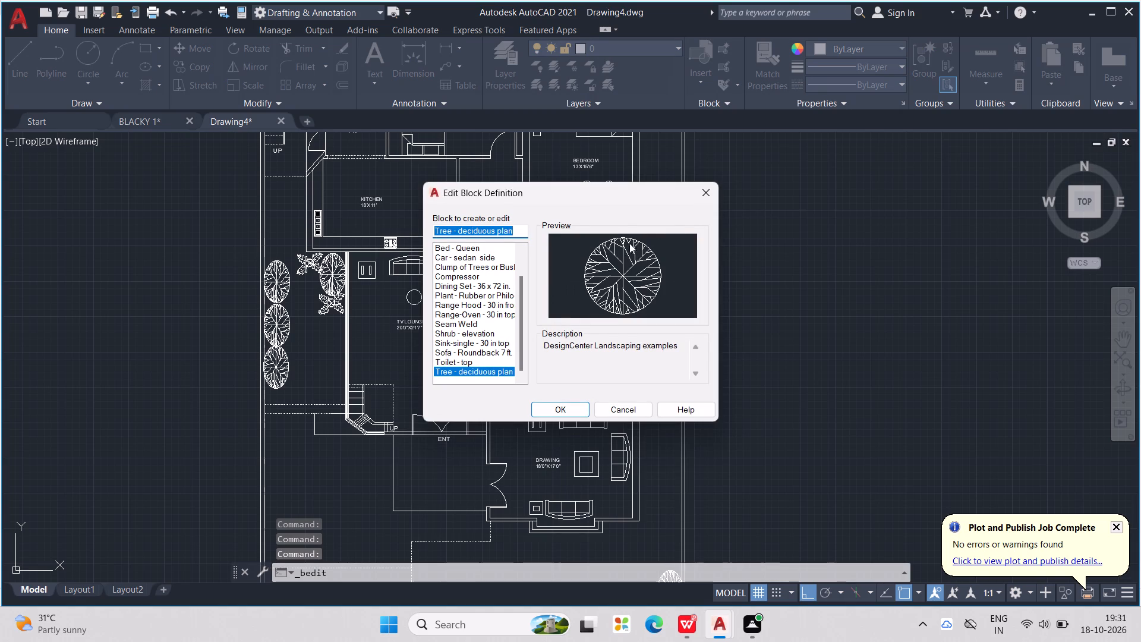
{"action": "left_click", "coordinate": [698, 196]}
Set both the X and Y scale of the tree in the patio to 0.3.
{"action": "left_click", "coordinate": [550, 238]}
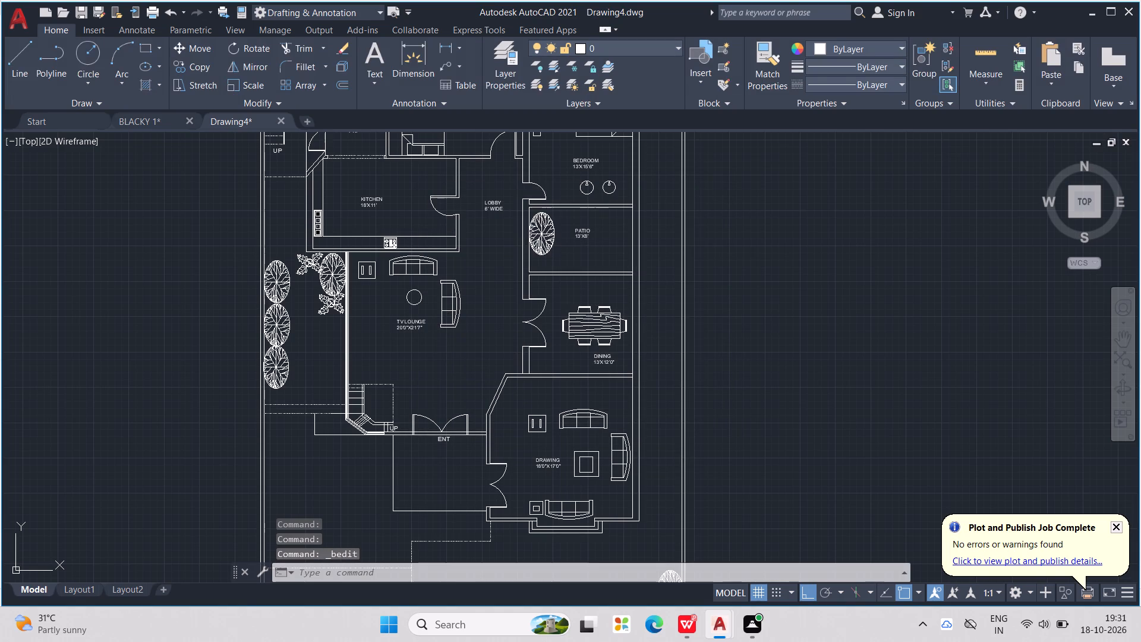
{"action": "right_click", "coordinate": [549, 238]}
{"action": "left_click", "coordinate": [622, 578]}
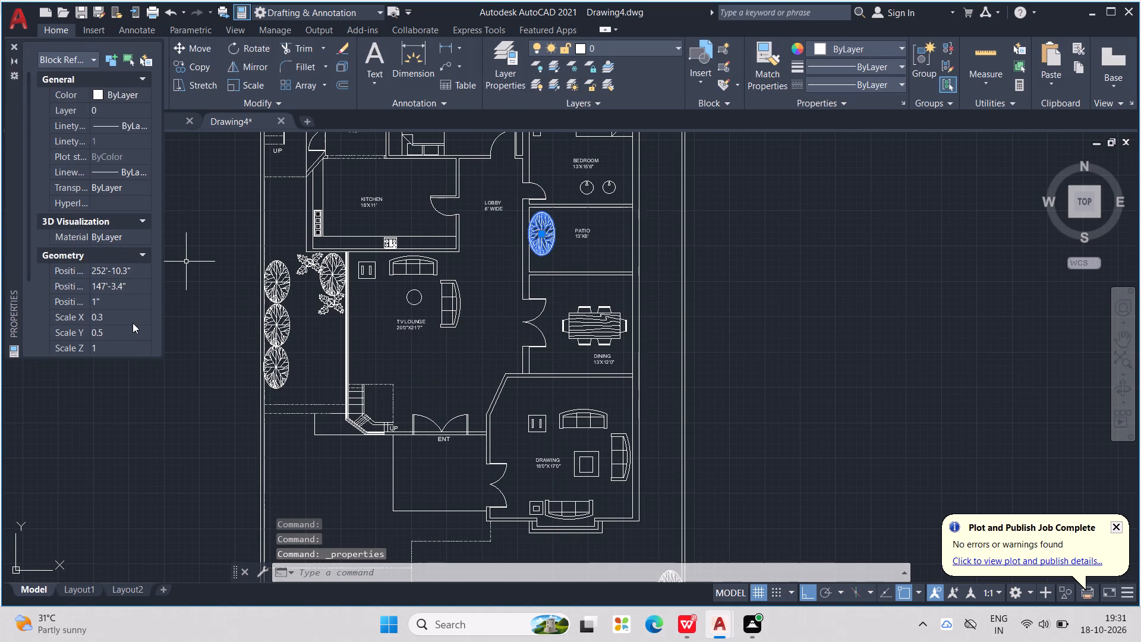
{"action": "left_click_drag", "start_coordinate": [130, 319], "coordinate": [83, 317]}
{"action": "type", "text": "0.5"}
{"action": "left_click", "coordinate": [111, 337]}
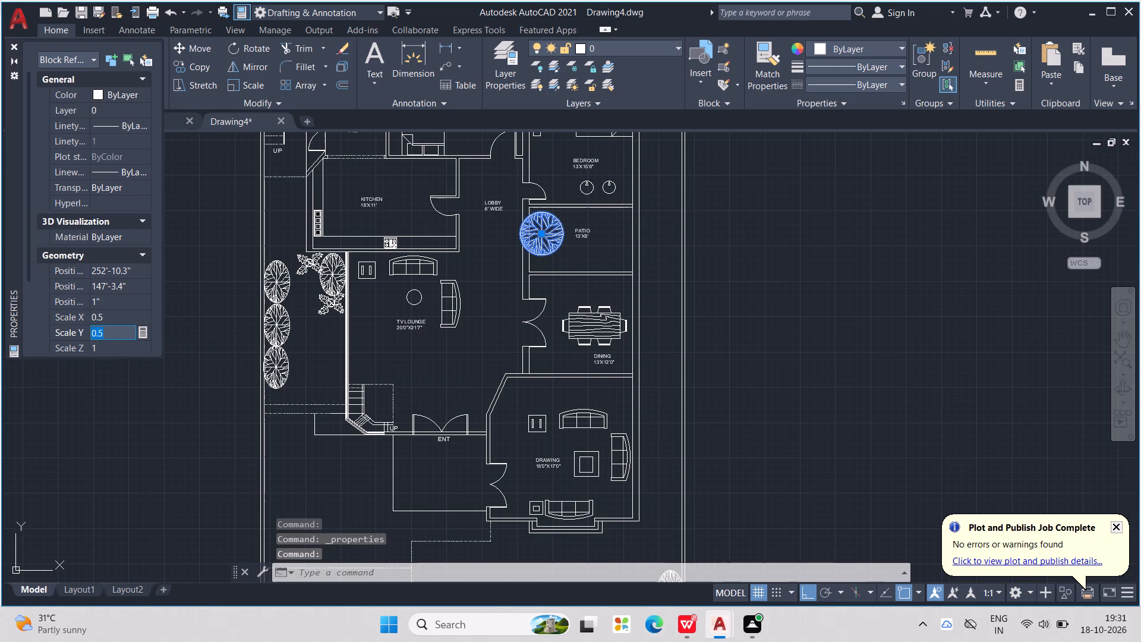
{"action": "left_click_drag", "start_coordinate": [113, 322], "coordinate": [80, 325]}
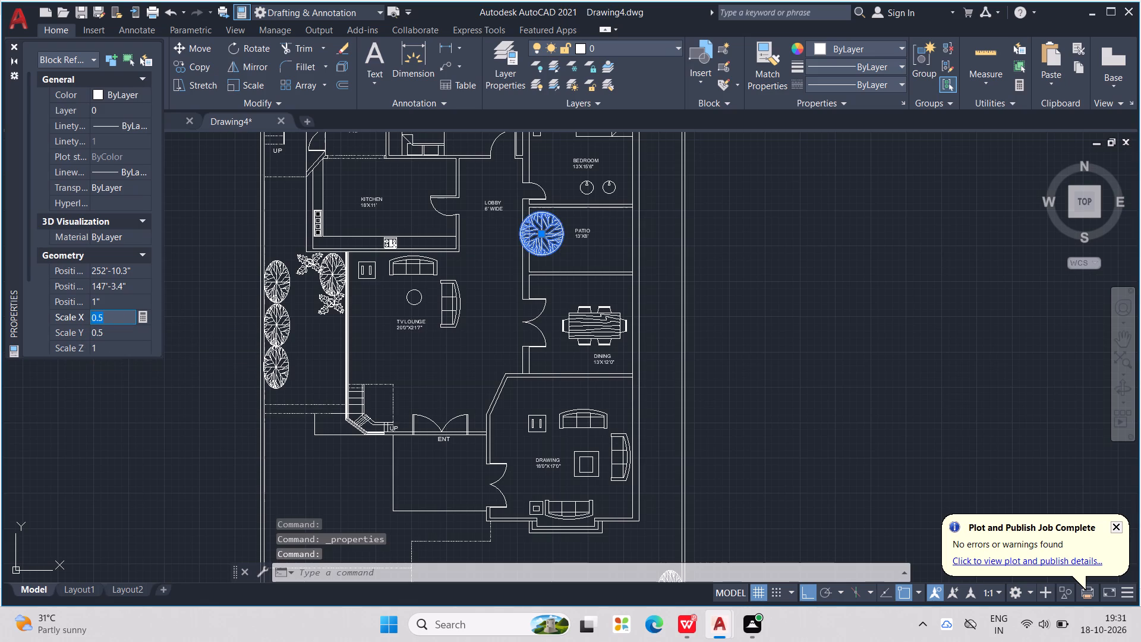
{"action": "type", "text": "0.3"}
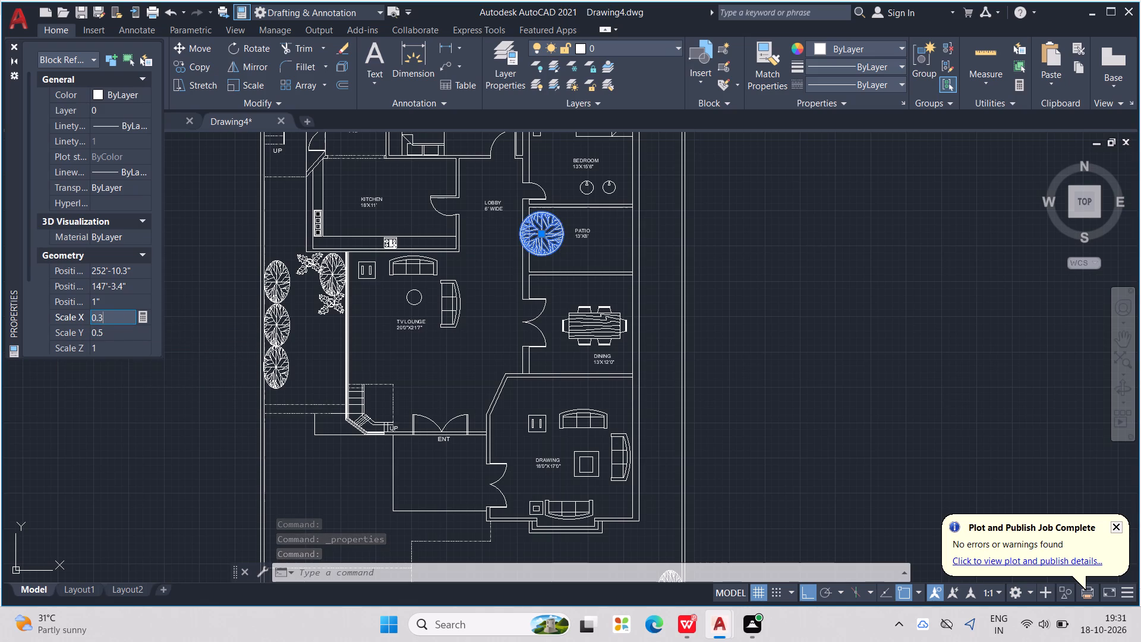
{"action": "left_click_drag", "start_coordinate": [115, 333], "coordinate": [75, 338]}
{"action": "type", "text": "0.3"}
{"action": "left_click", "coordinate": [134, 417]}
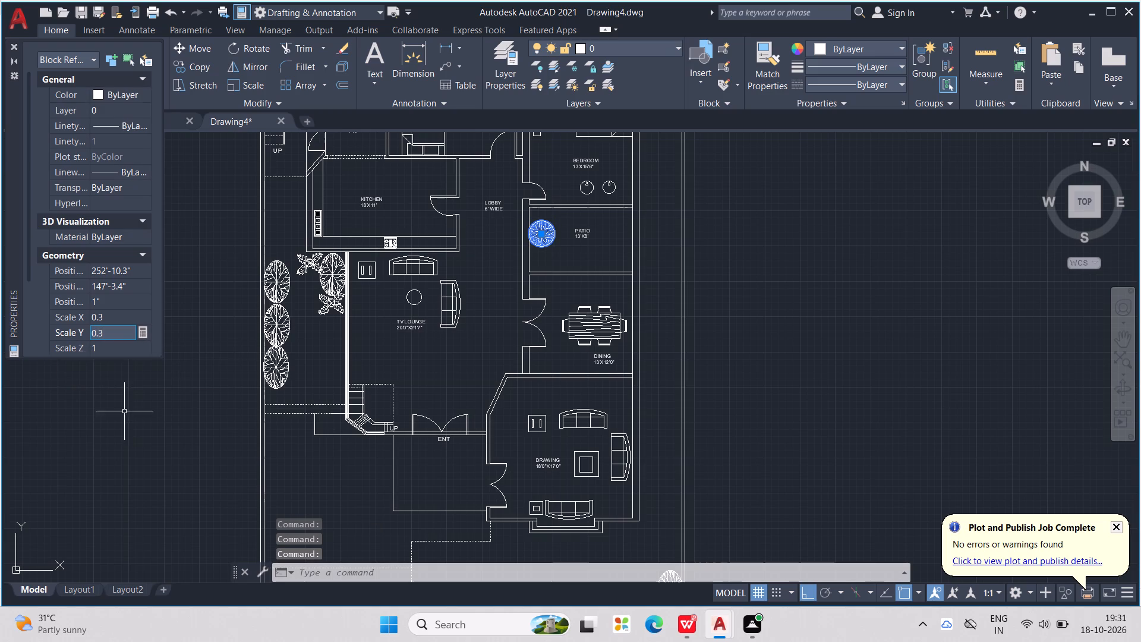
{"action": "key", "text": "Escape"}
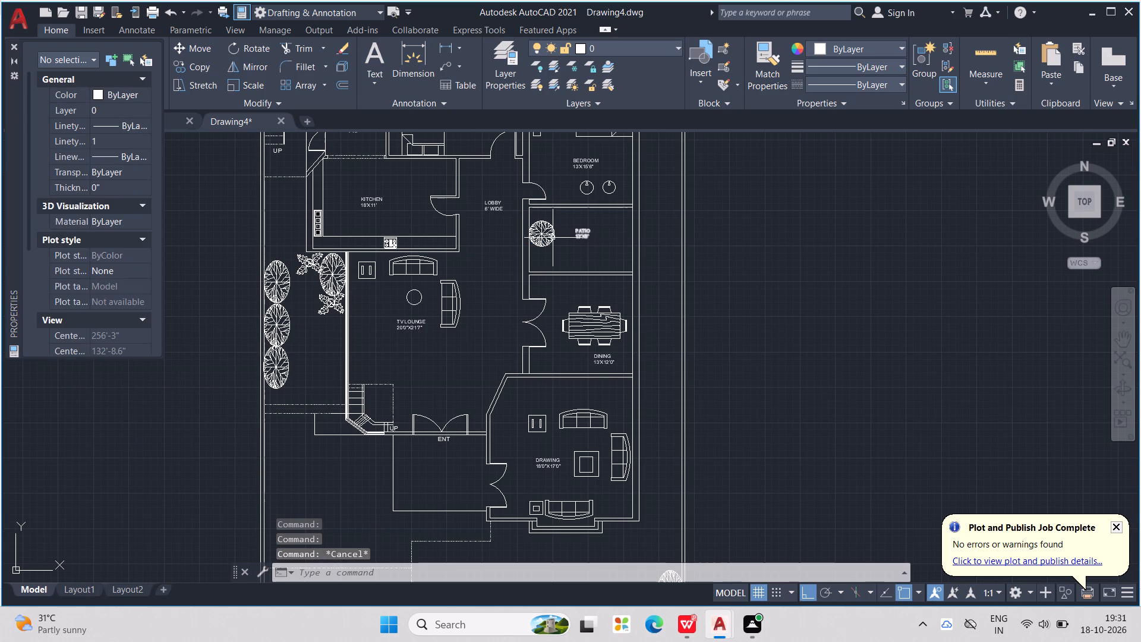
Move the patio tree into the patio's northwest corner so it fits against the north and west walls.
{"action": "left_click", "coordinate": [547, 239]}
{"action": "left_click_drag", "start_coordinate": [544, 234], "coordinate": [551, 222]}
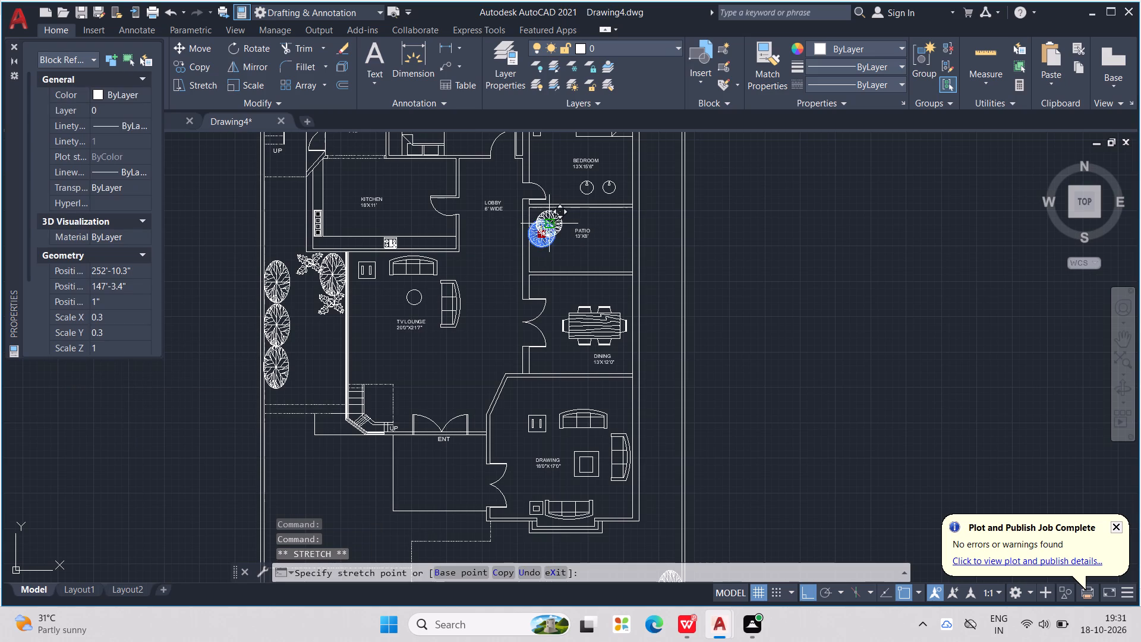
{"action": "left_click_drag", "start_coordinate": [551, 222], "coordinate": [554, 221]}
{"action": "left_click", "coordinate": [554, 221]}
{"action": "scroll", "coordinate": [554, 230], "scroll_direction": "up", "scroll_amount": 1}
{"action": "middle_click_drag", "start_coordinate": [555, 230], "coordinate": [556, 290]}
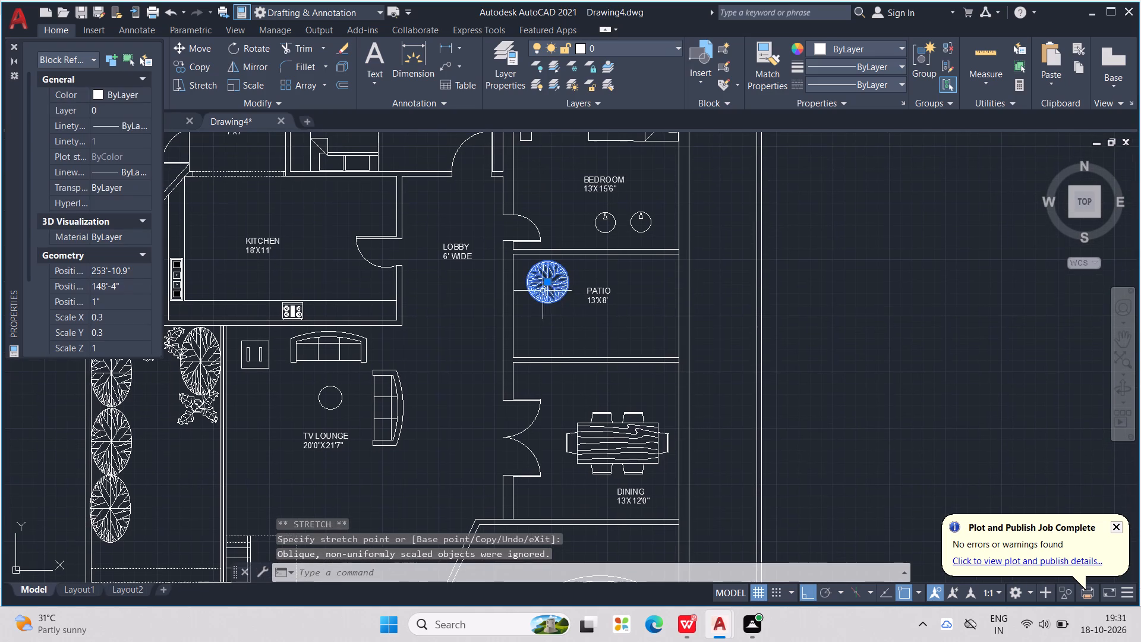
{"action": "left_click_drag", "start_coordinate": [545, 280], "coordinate": [525, 269]}
{"action": "left_click", "coordinate": [525, 269]}
{"action": "scroll", "coordinate": [527, 274], "scroll_direction": "up", "scroll_amount": 2}
{"action": "left_click_drag", "start_coordinate": [527, 274], "coordinate": [543, 282]}
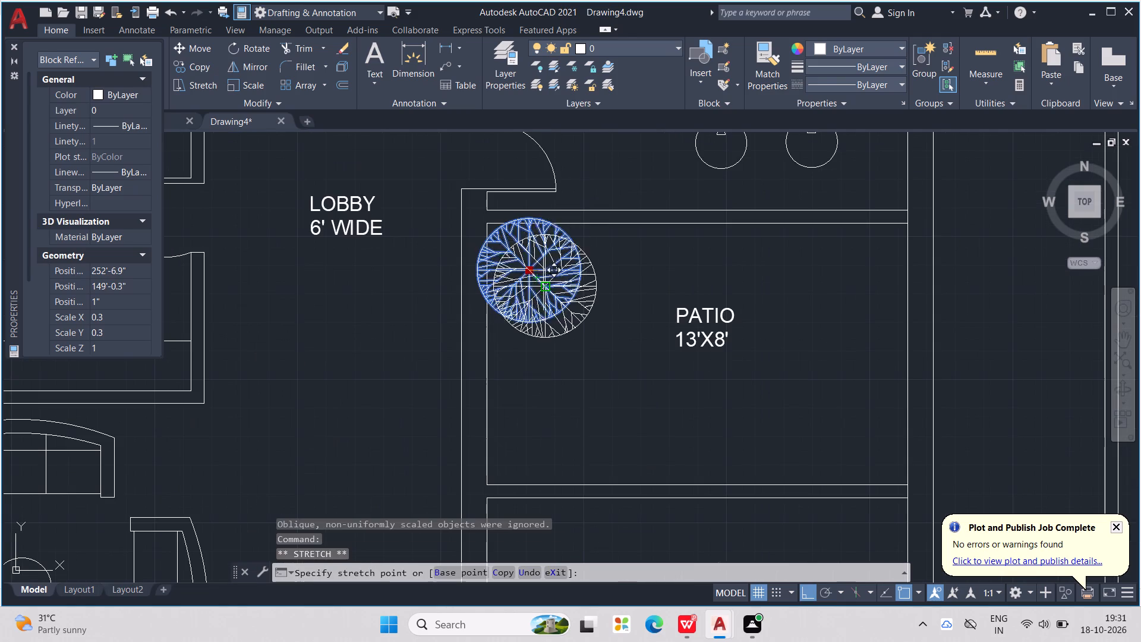
{"action": "left_click", "coordinate": [543, 282]}
{"action": "left_click_drag", "start_coordinate": [543, 282], "coordinate": [544, 273]}
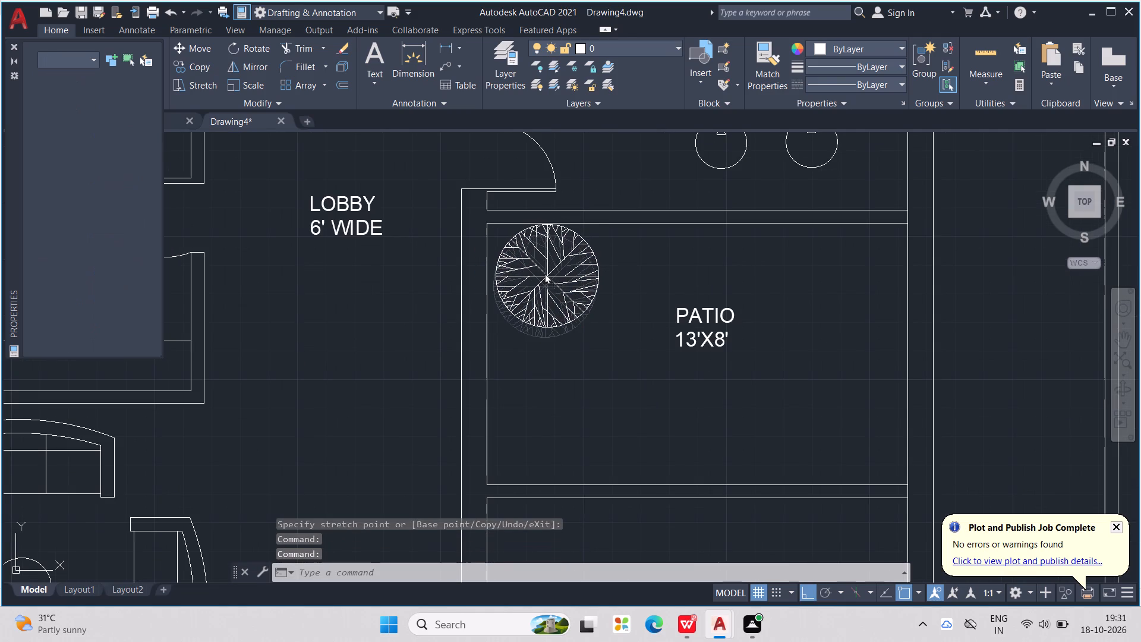
{"action": "left_click_drag", "start_coordinate": [544, 273], "coordinate": [537, 272]}
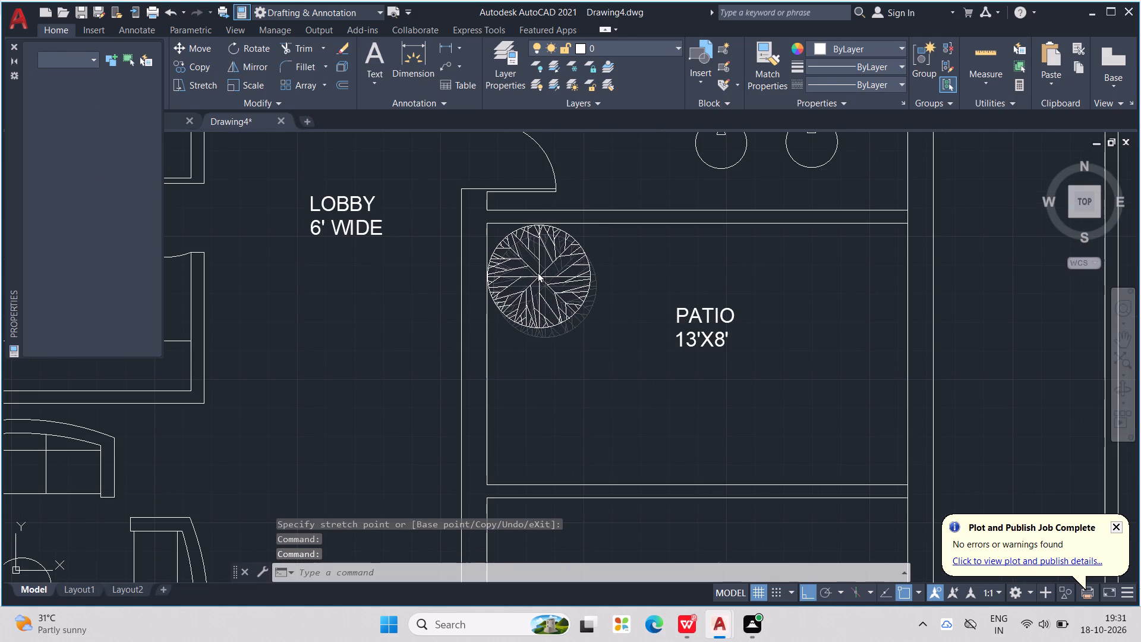
{"action": "left_click_drag", "start_coordinate": [537, 272], "coordinate": [537, 271]}
{"action": "key", "text": "Escape"}
Copy the patio's corner tree to the northeast corner of the patio.
{"action": "scroll", "coordinate": [575, 279], "scroll_direction": "down", "scroll_amount": 1}
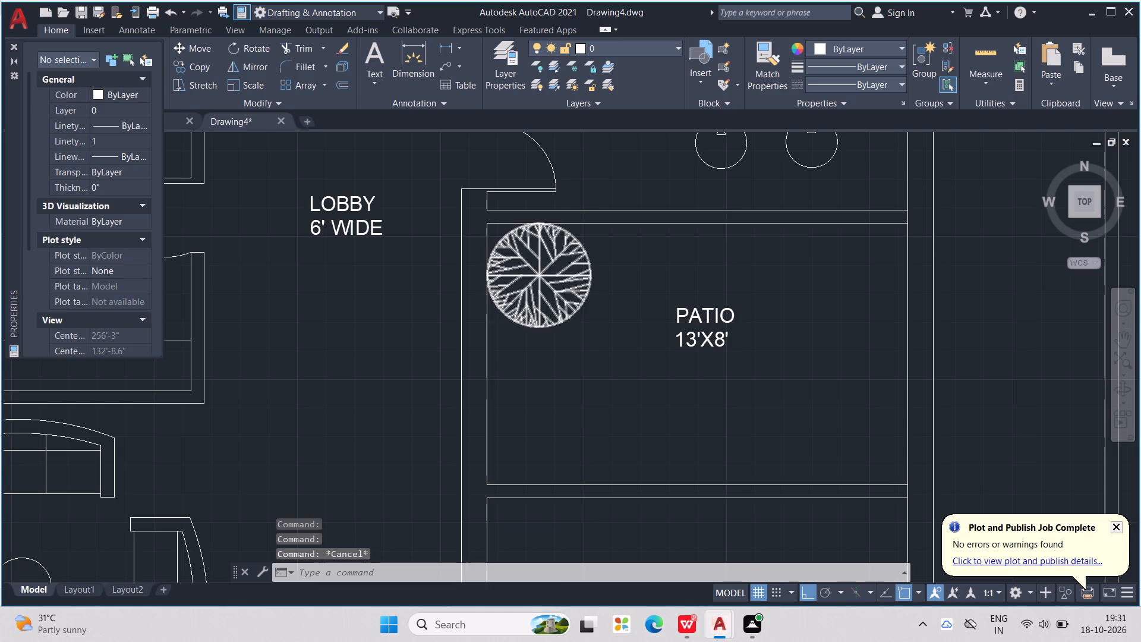
{"action": "scroll", "coordinate": [589, 291], "scroll_direction": "down", "scroll_amount": 1}
{"action": "middle_click_drag", "start_coordinate": [589, 291], "coordinate": [560, 276]}
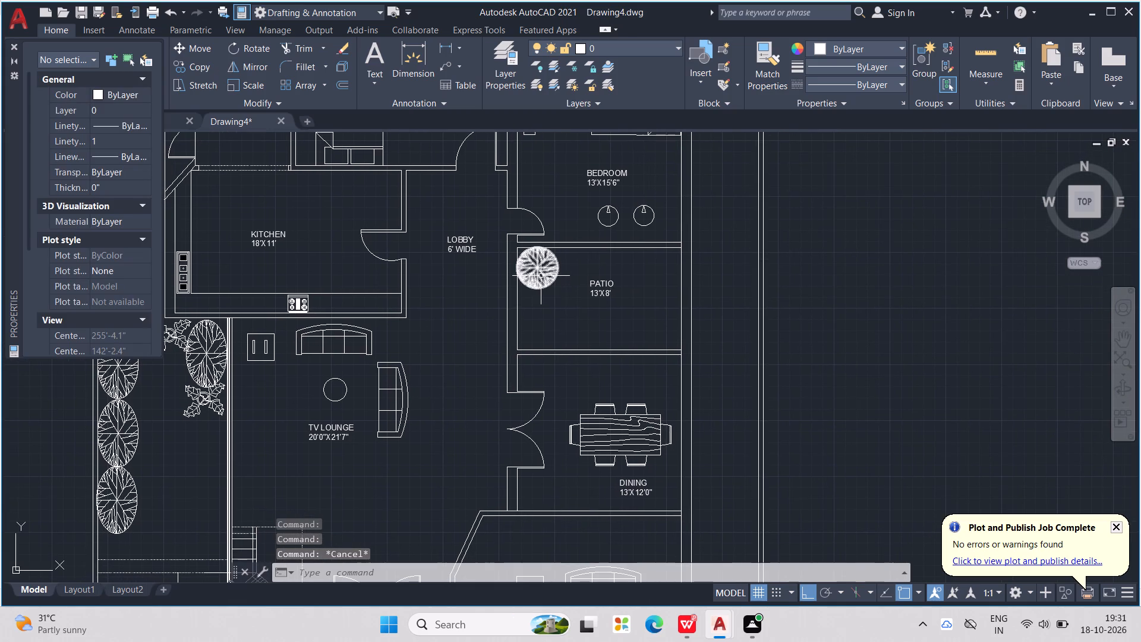
{"action": "left_click", "coordinate": [541, 276]}
{"action": "key", "text": "ctrl+c"}
{"action": "key", "text": "ctrl+v"}
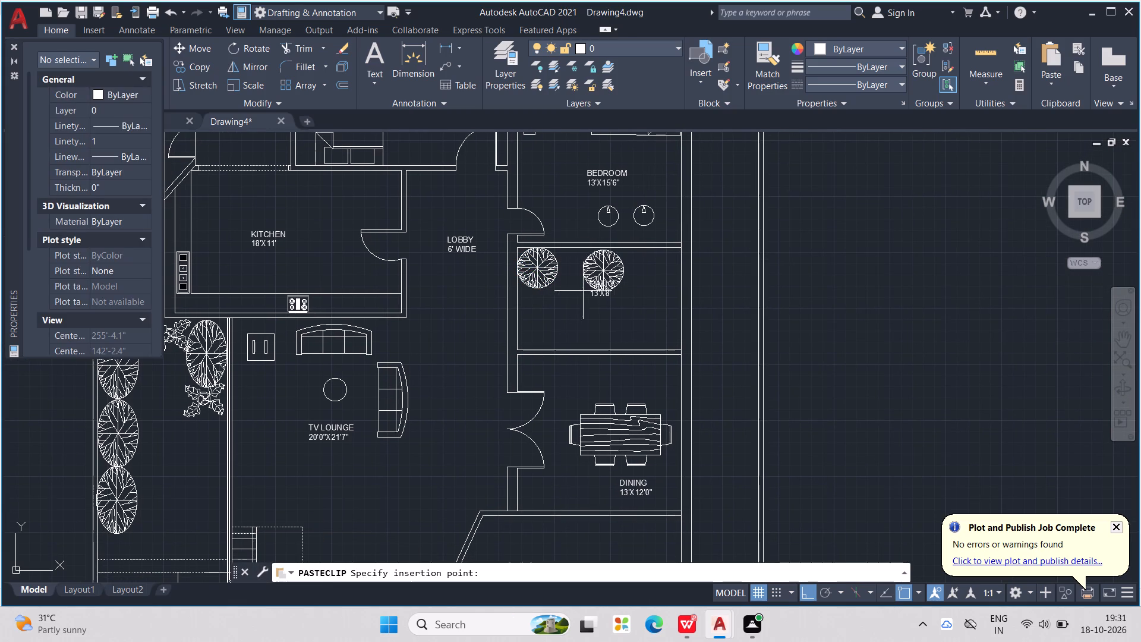
{"action": "scroll", "coordinate": [636, 290], "scroll_direction": "up", "scroll_amount": 1}
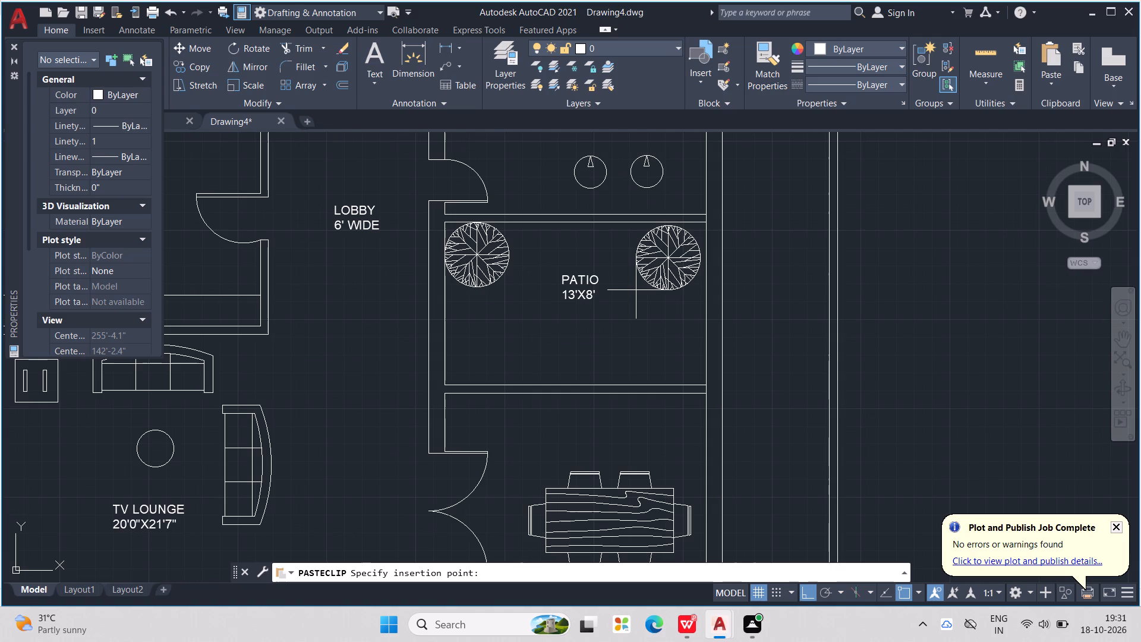
{"action": "left_click", "coordinate": [641, 288]}
Copy the clump of bushes from the front area into the patio, between the two trees.
{"action": "scroll", "coordinate": [641, 283], "scroll_direction": "down", "scroll_amount": 3}
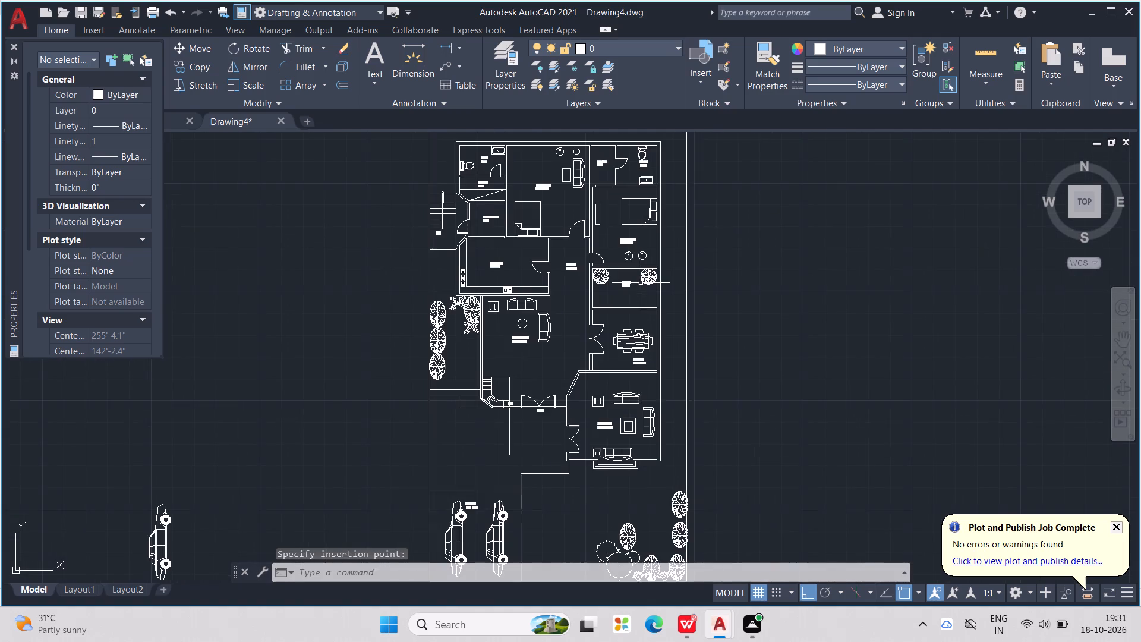
{"action": "middle_click_drag", "start_coordinate": [664, 407], "coordinate": [719, 345]}
{"action": "left_click", "coordinate": [670, 492]}
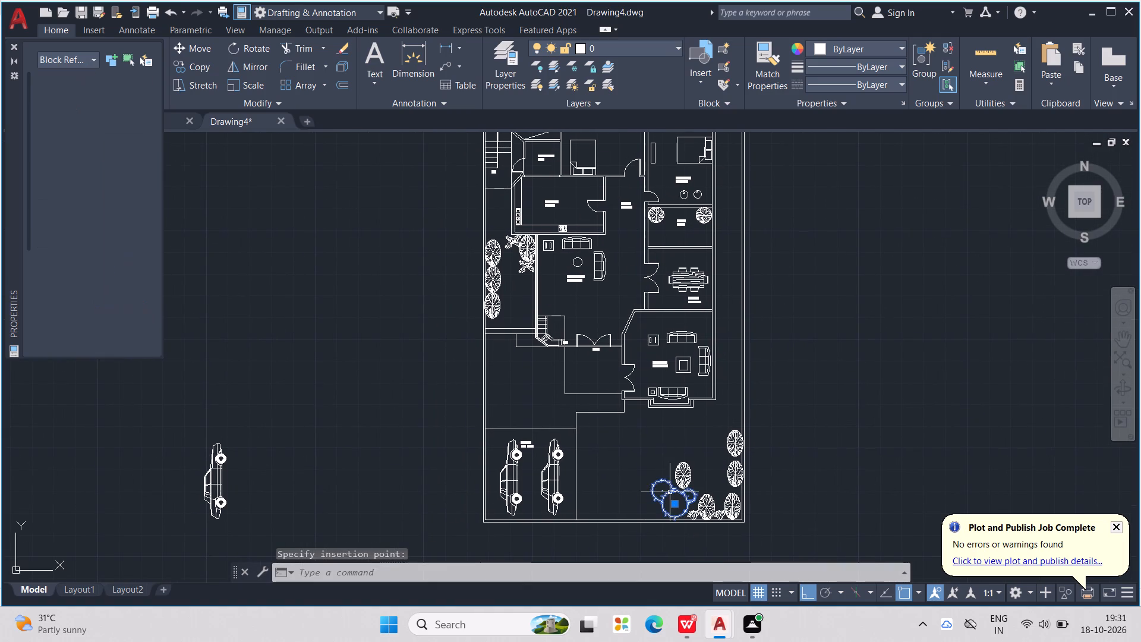
{"action": "key", "text": "ctrl+c"}
{"action": "key", "text": "ctrl+v"}
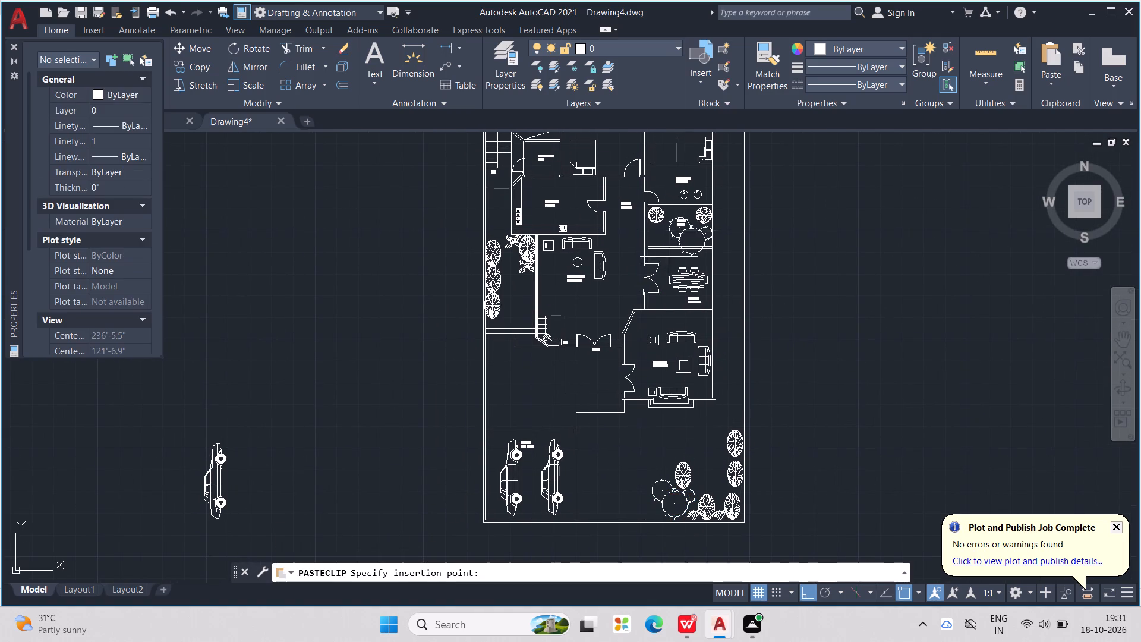
{"action": "middle_click_drag", "start_coordinate": [666, 256], "coordinate": [586, 388]}
{"action": "scroll", "coordinate": [571, 380], "scroll_direction": "up", "scroll_amount": 2}
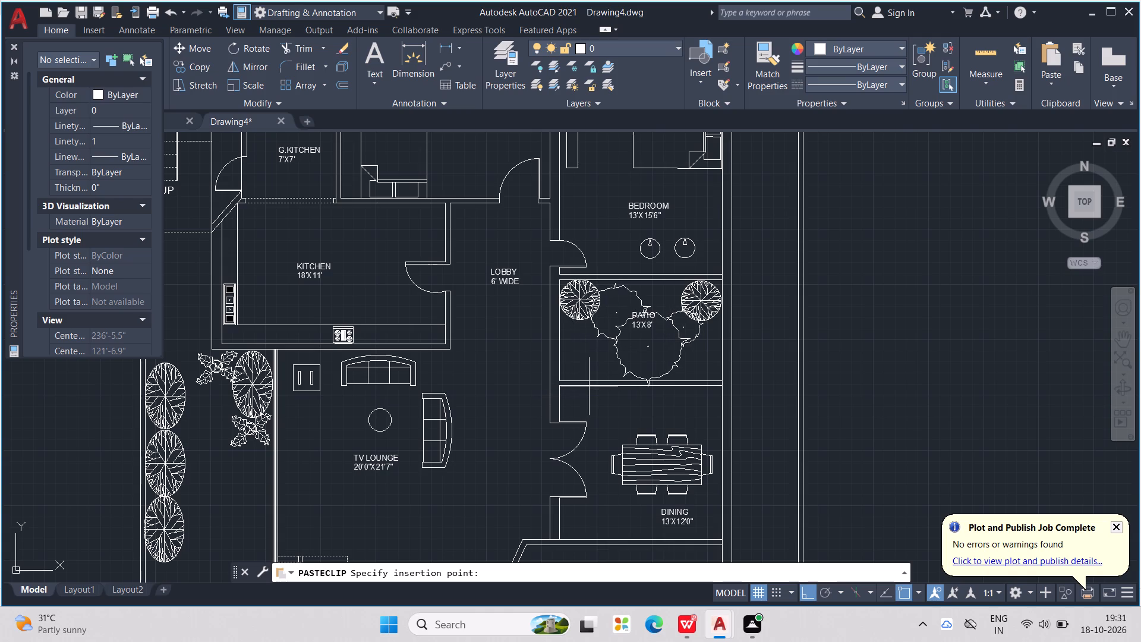
{"action": "left_click", "coordinate": [590, 386]}
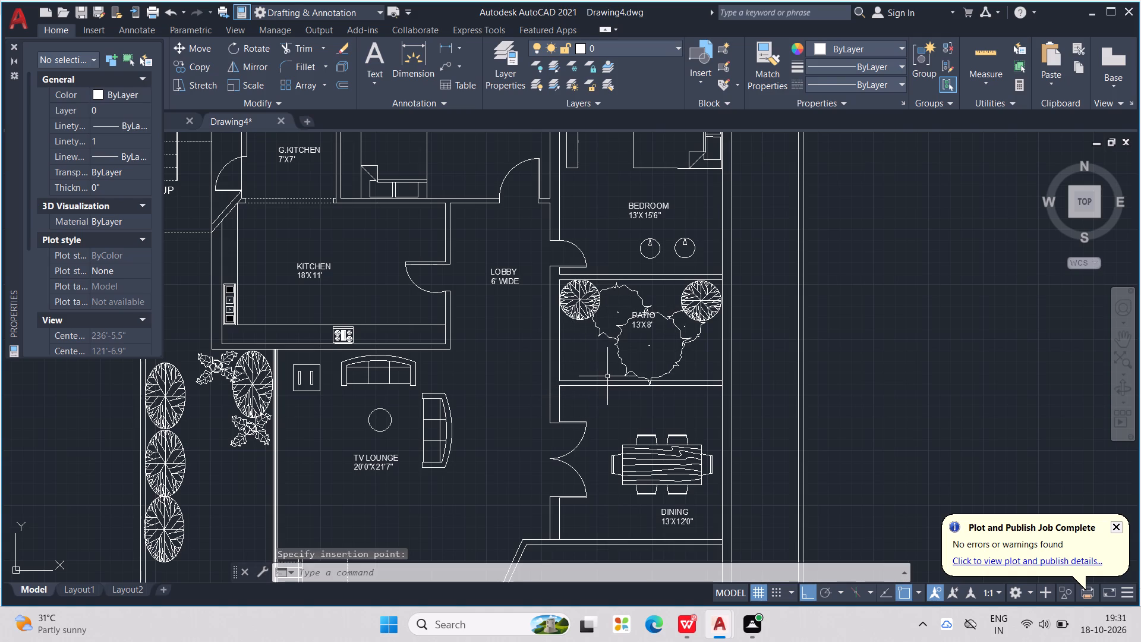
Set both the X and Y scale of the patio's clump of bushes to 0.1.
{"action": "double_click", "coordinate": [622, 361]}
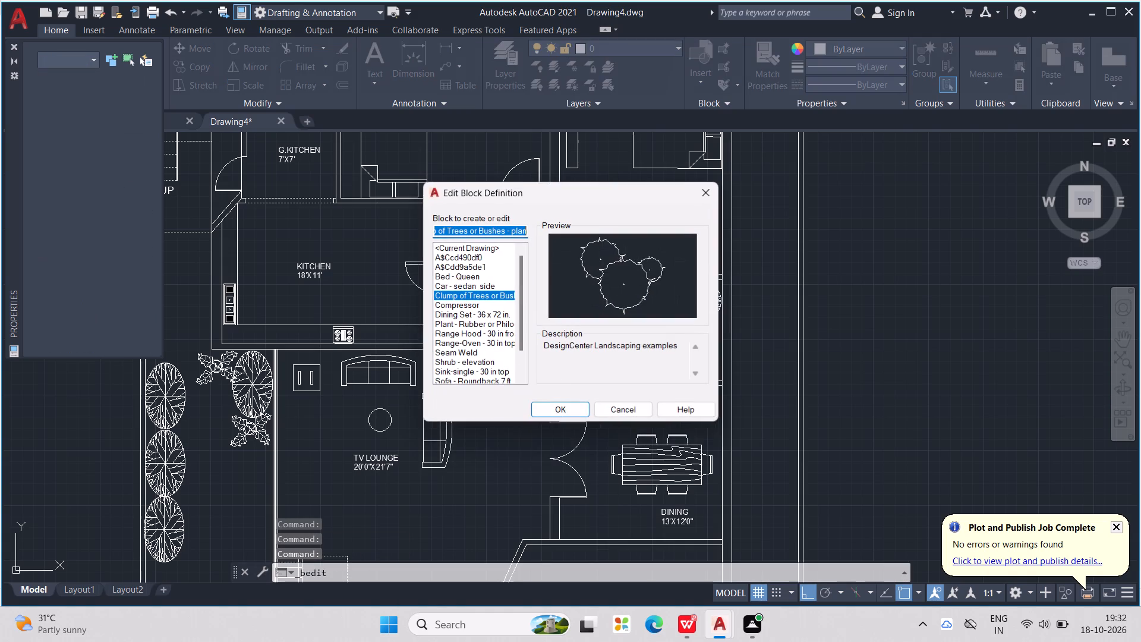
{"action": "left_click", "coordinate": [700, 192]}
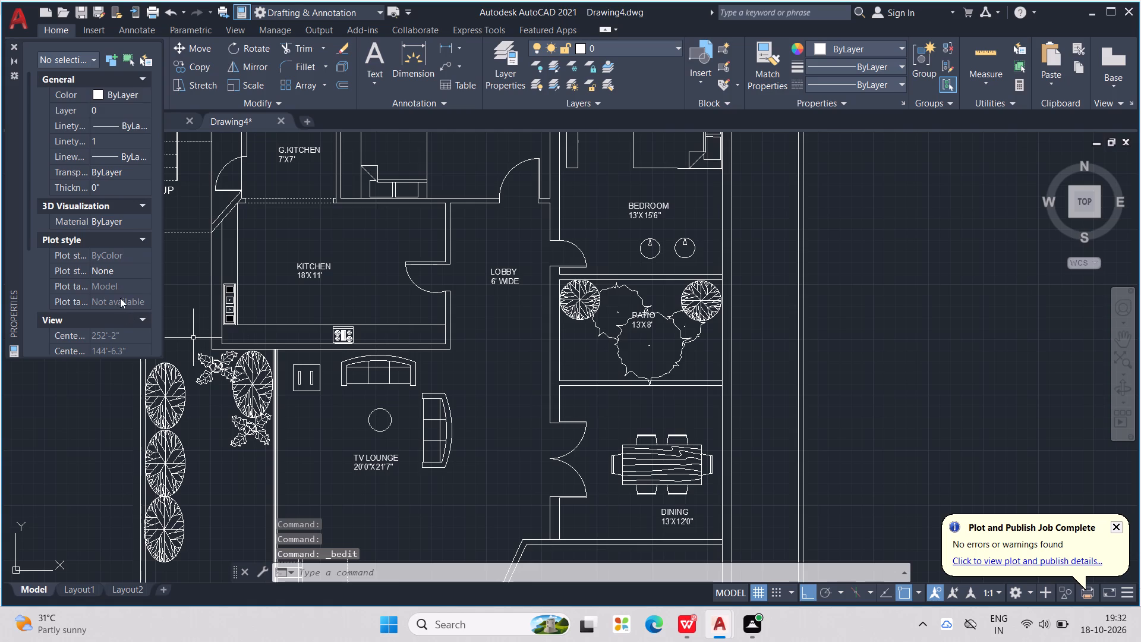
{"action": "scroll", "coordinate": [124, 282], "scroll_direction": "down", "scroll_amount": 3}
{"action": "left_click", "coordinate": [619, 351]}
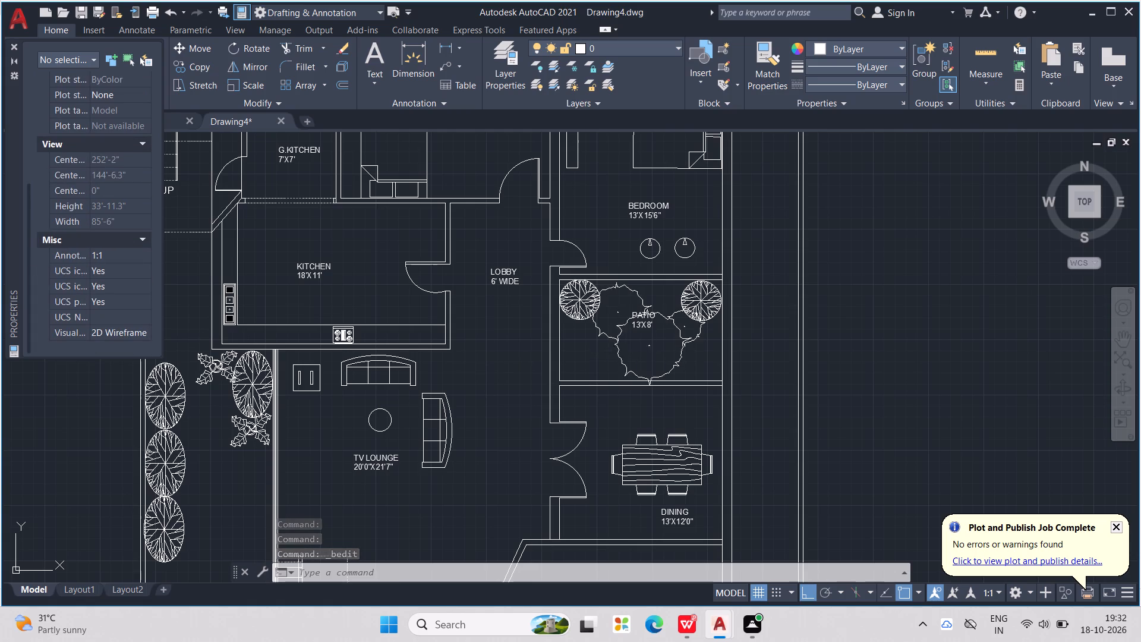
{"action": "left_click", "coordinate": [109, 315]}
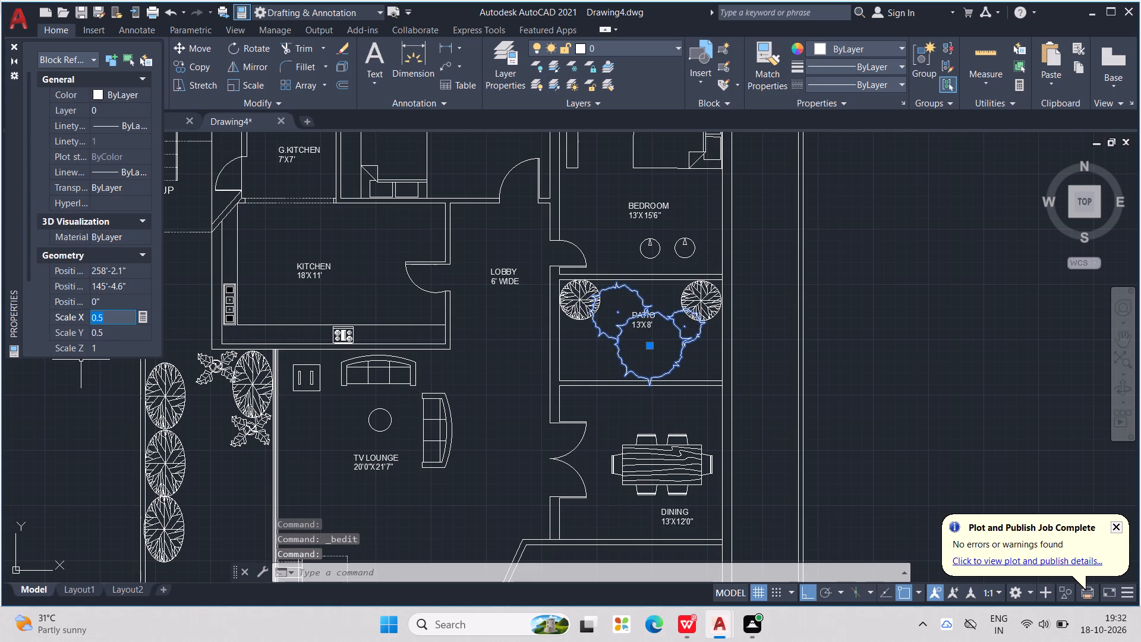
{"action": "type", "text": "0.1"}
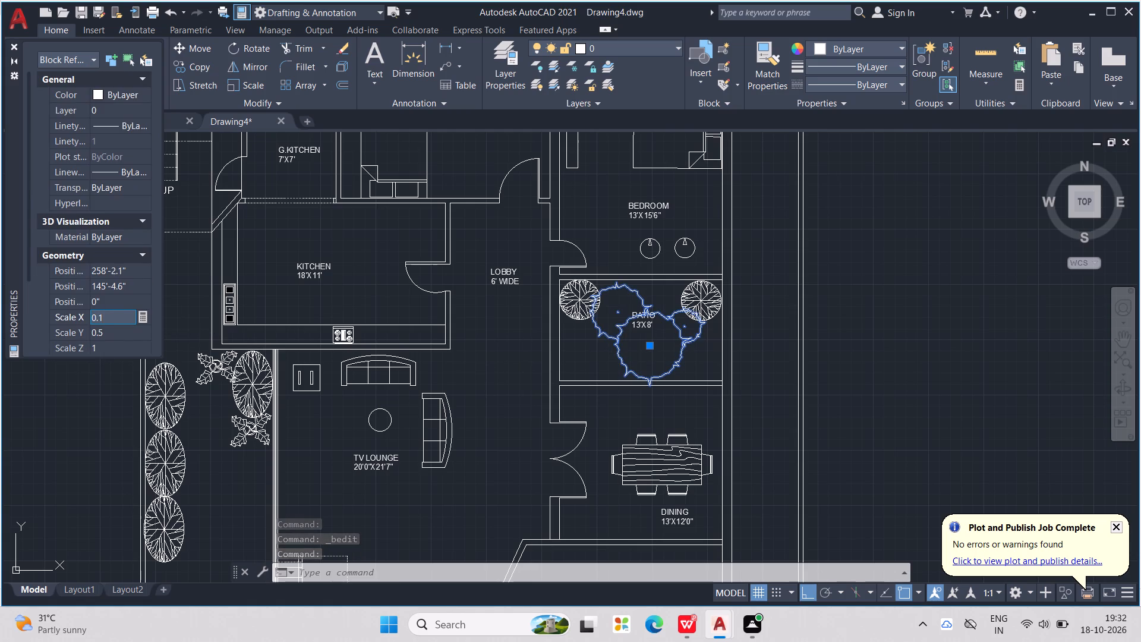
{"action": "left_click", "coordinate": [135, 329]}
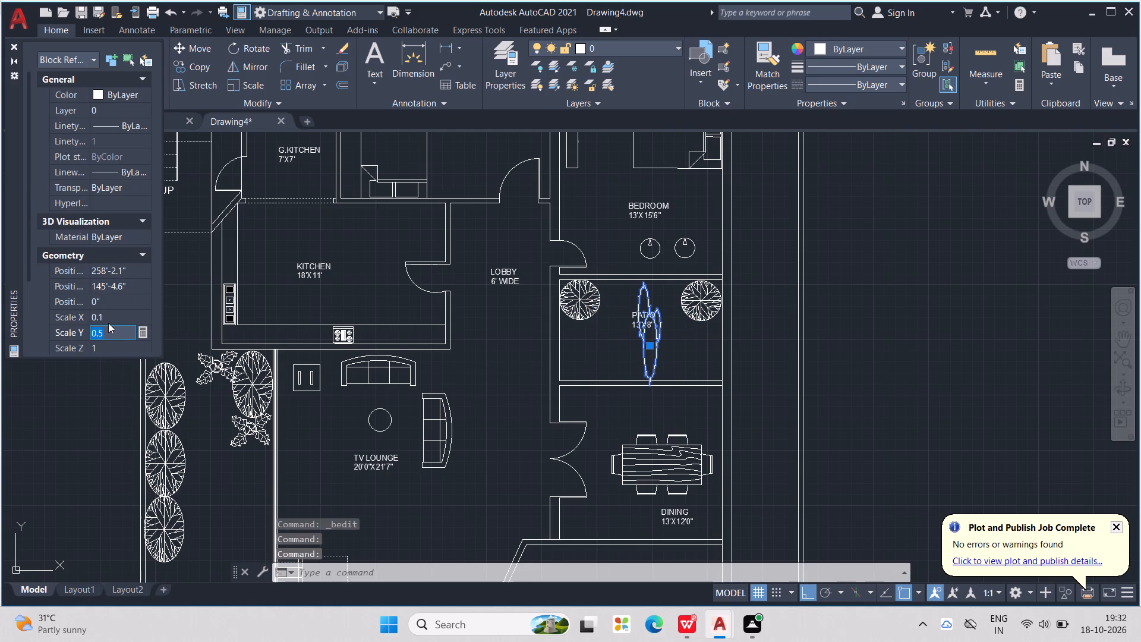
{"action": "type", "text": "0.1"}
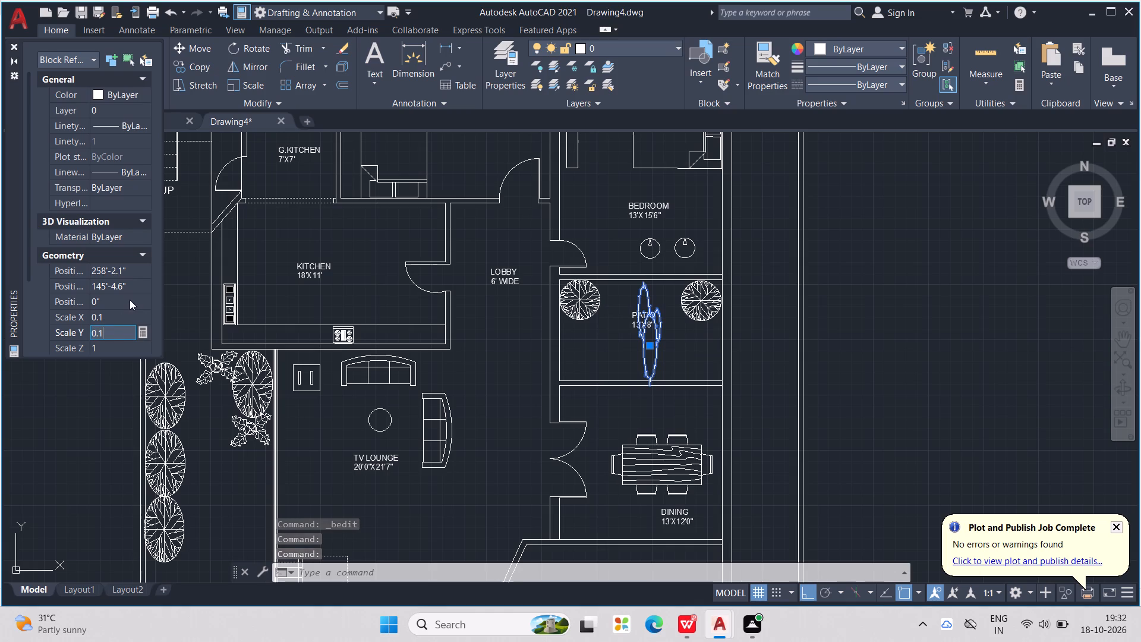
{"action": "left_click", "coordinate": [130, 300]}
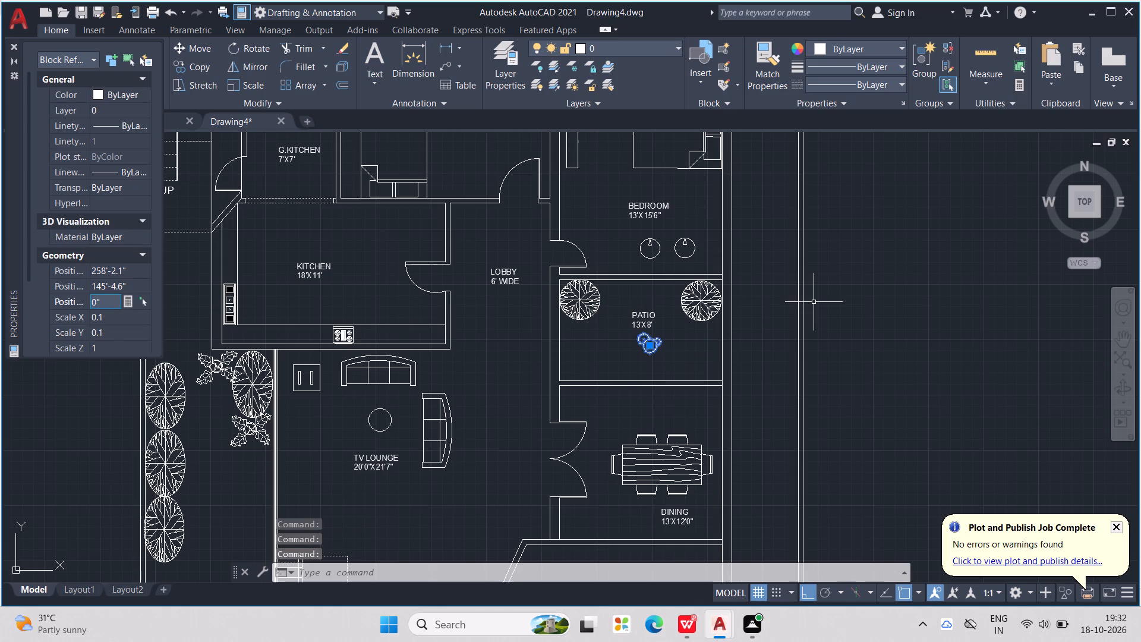
Set both the X and Y scale of the patio's clump of bushes to 0.2.
{"action": "left_click", "coordinate": [107, 311]}
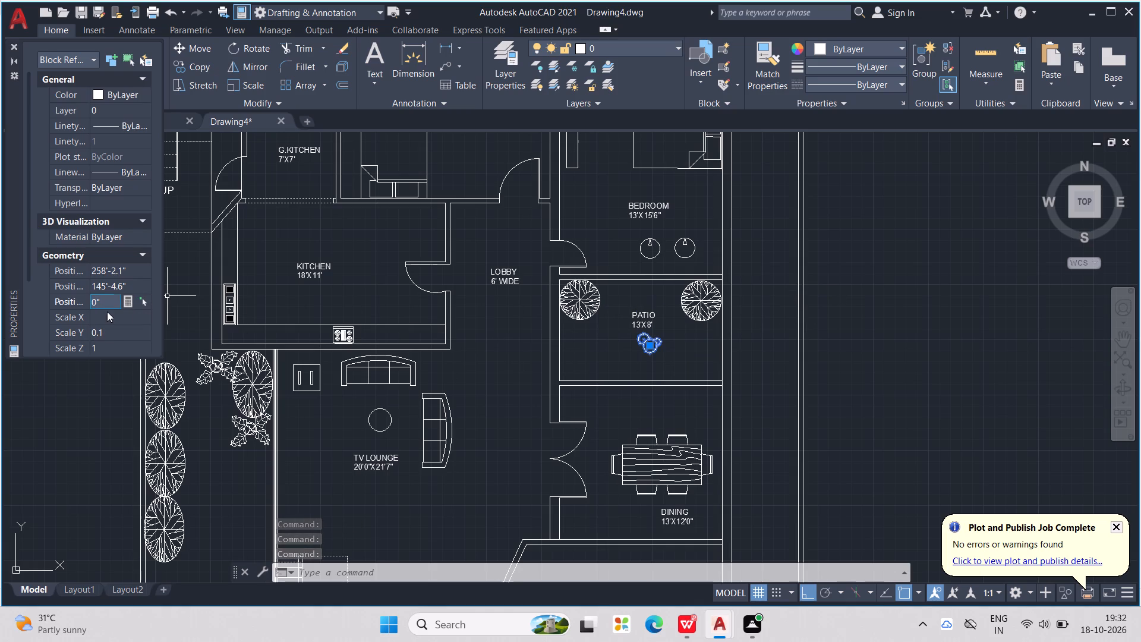
{"action": "type", "text": "0.2"}
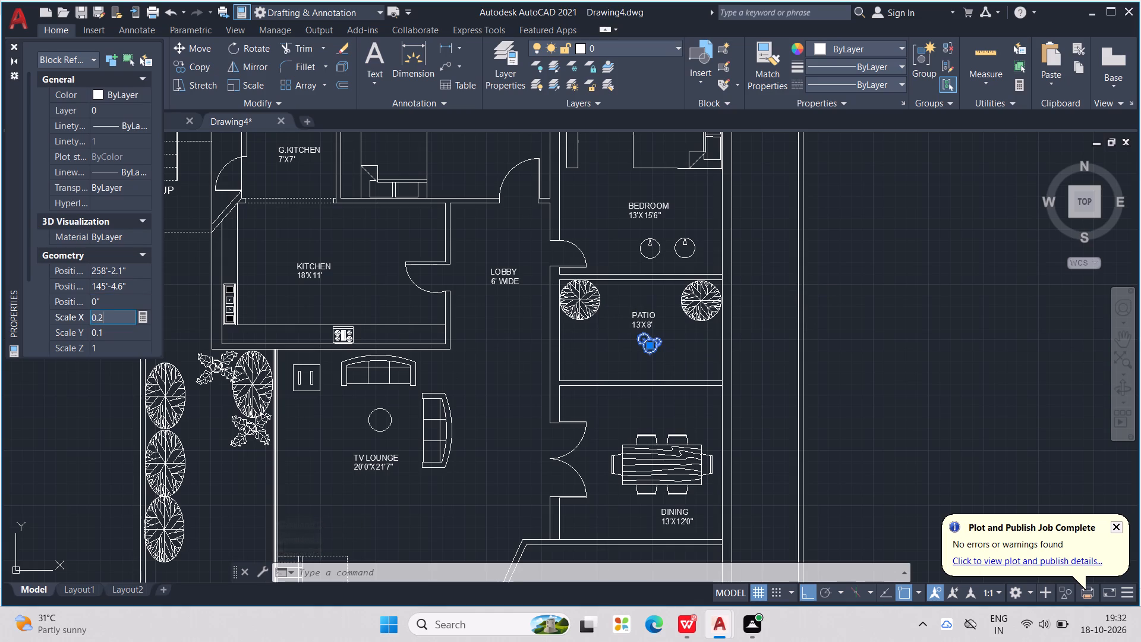
{"action": "left_click", "coordinate": [116, 336]}
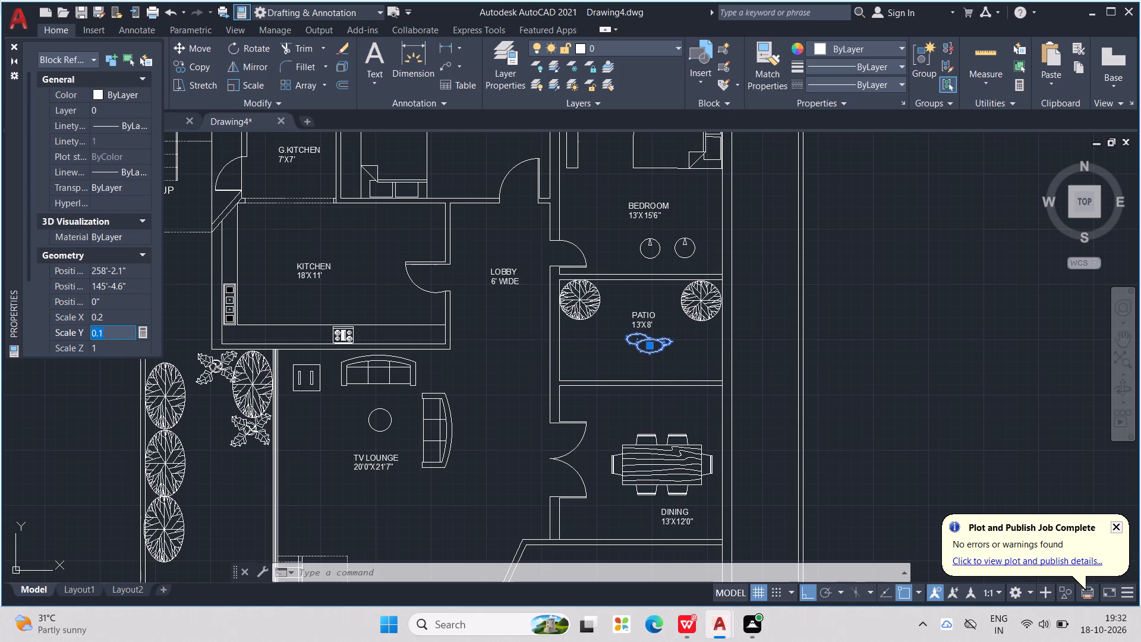
{"action": "type", "text": "0.2"}
{"action": "left_click", "coordinate": [117, 311]}
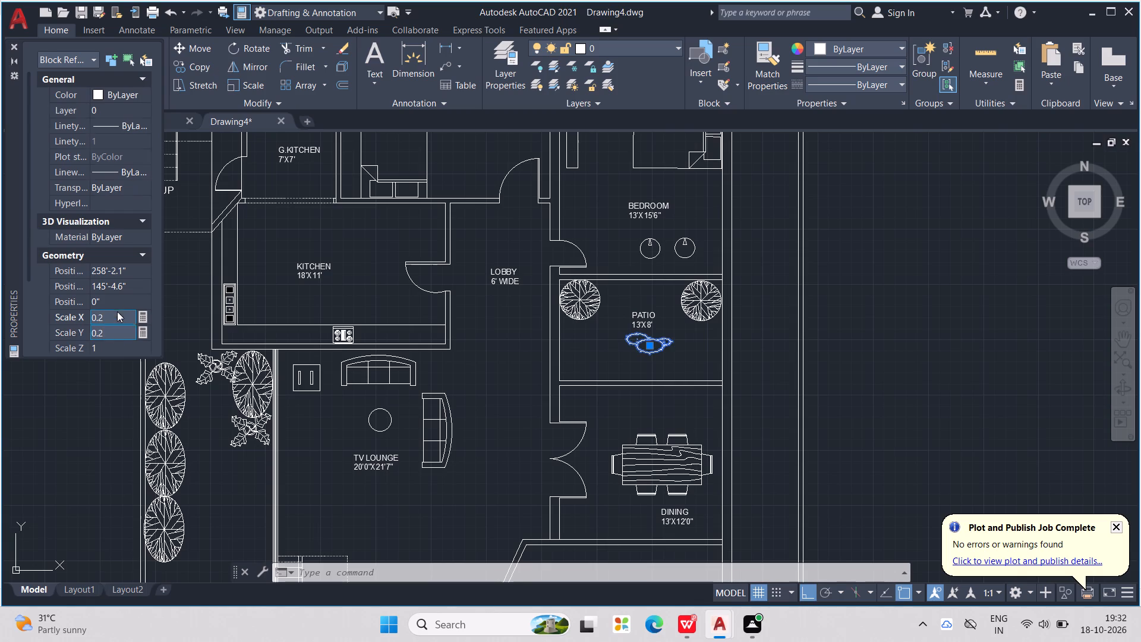
{"action": "key", "text": "Escape"}
{"action": "key", "text": "Escape"}
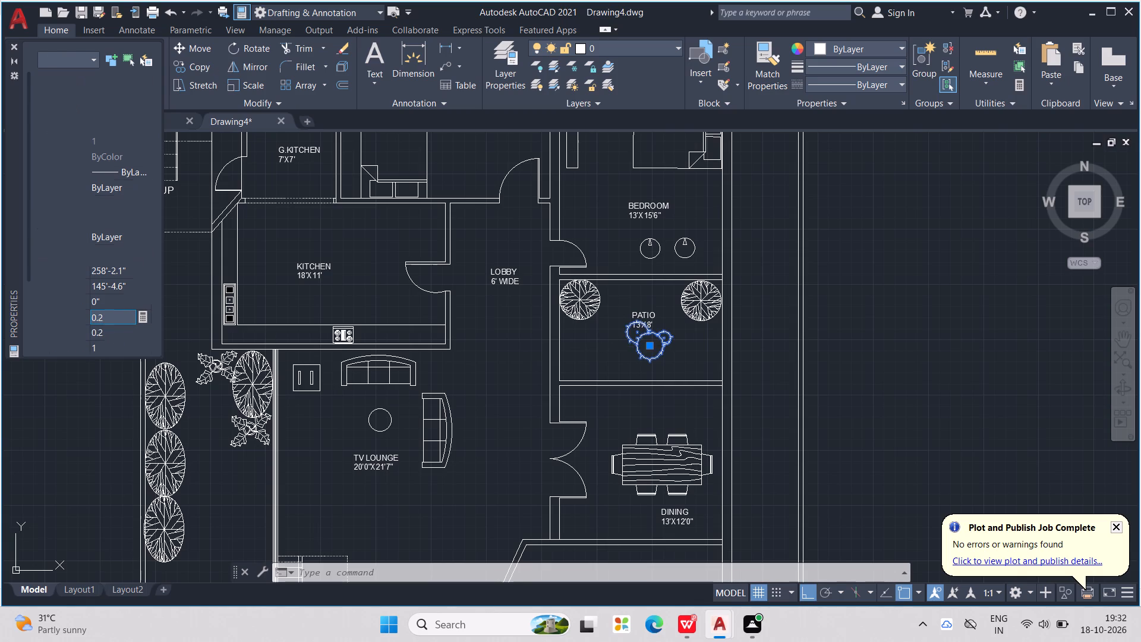
{"action": "key", "text": "Escape"}
Move the patio's clump of bushes into the southeast corner of the patio.
{"action": "left_click", "coordinate": [658, 338]}
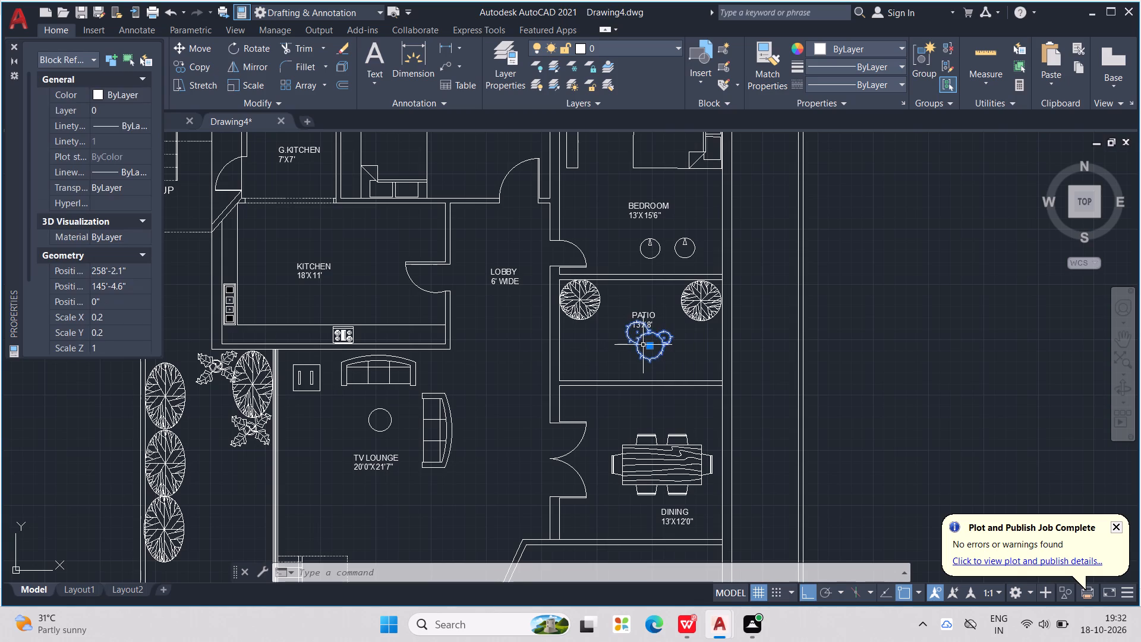
{"action": "left_click_drag", "start_coordinate": [642, 338], "coordinate": [691, 355]}
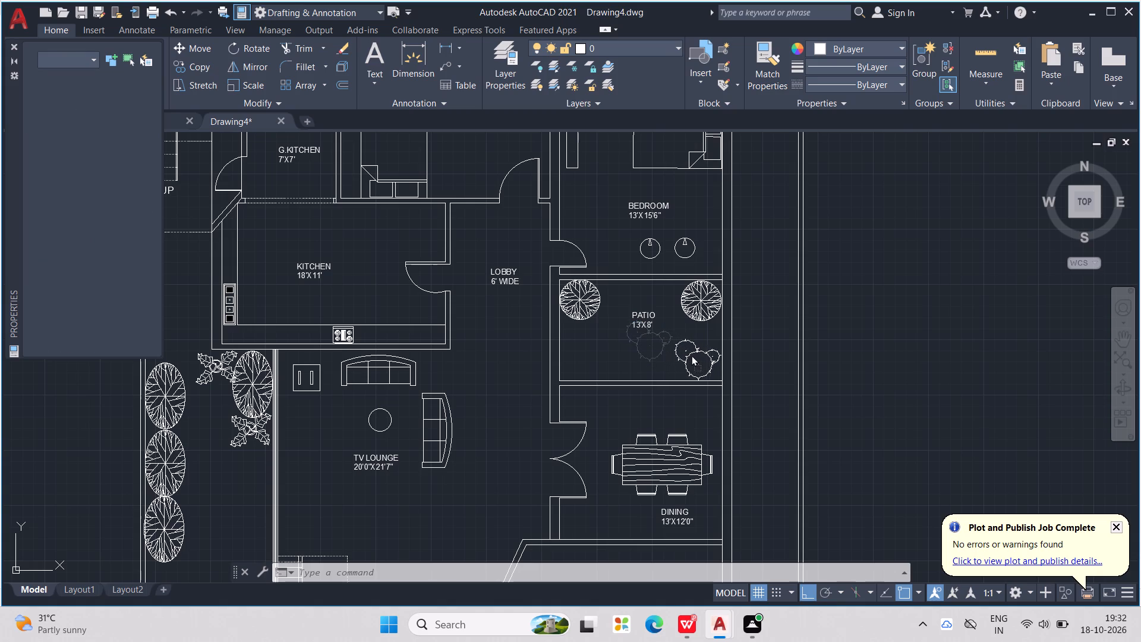
{"action": "left_click_drag", "start_coordinate": [691, 355], "coordinate": [693, 358]}
{"action": "left_click_drag", "start_coordinate": [693, 358], "coordinate": [690, 353]}
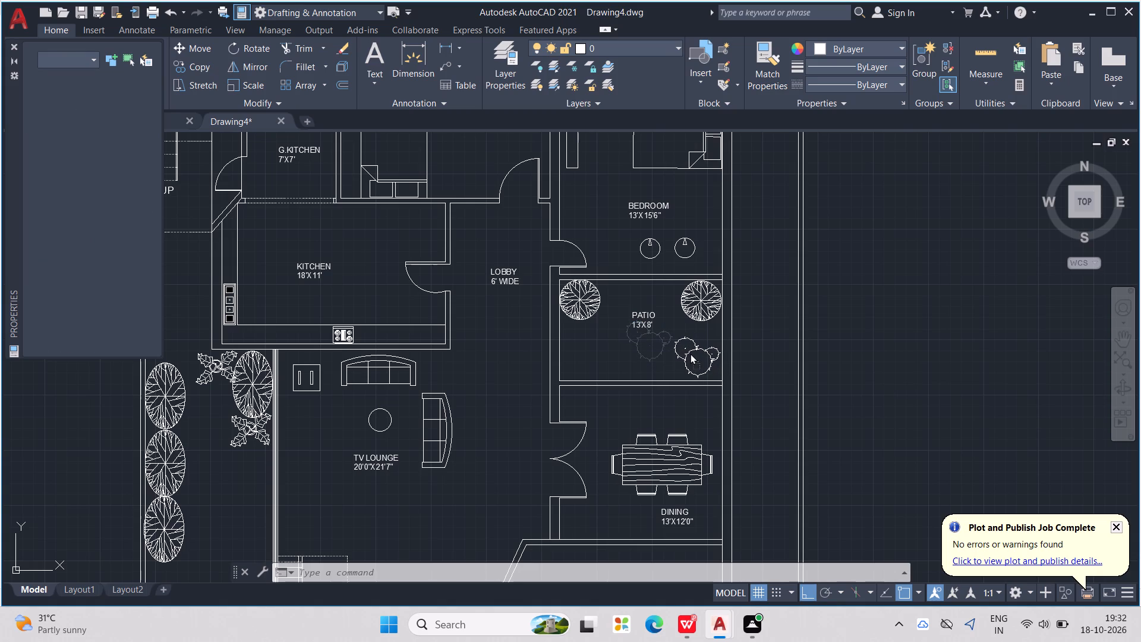
{"action": "left_click_drag", "start_coordinate": [690, 353], "coordinate": [692, 357]}
Copy the leafy plant from the side passage next to the kitchen wall into the southwest part of the patio.
{"action": "scroll", "coordinate": [692, 357], "scroll_direction": "down", "scroll_amount": 2}
{"action": "middle_click_drag", "start_coordinate": [645, 337], "coordinate": [730, 325]}
{"action": "scroll", "coordinate": [658, 335], "scroll_direction": "down", "scroll_amount": 1}
{"action": "scroll", "coordinate": [581, 351], "scroll_direction": "up", "scroll_amount": 2}
{"action": "left_click", "coordinate": [545, 335]}
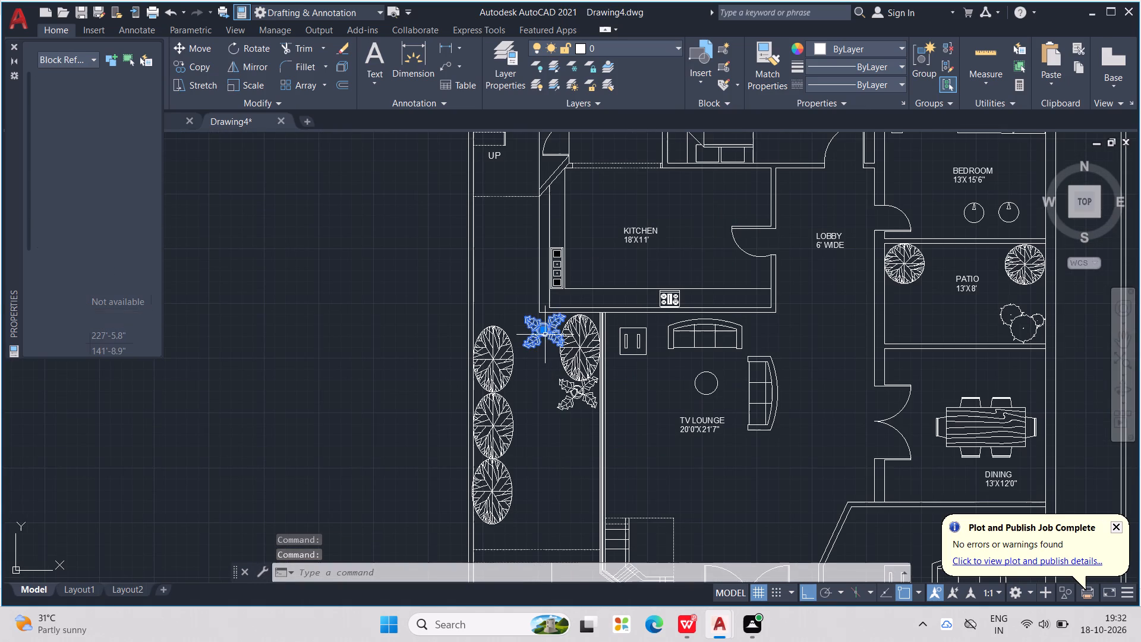
{"action": "key", "text": "ctrl+c"}
{"action": "key", "text": "ctrl+v"}
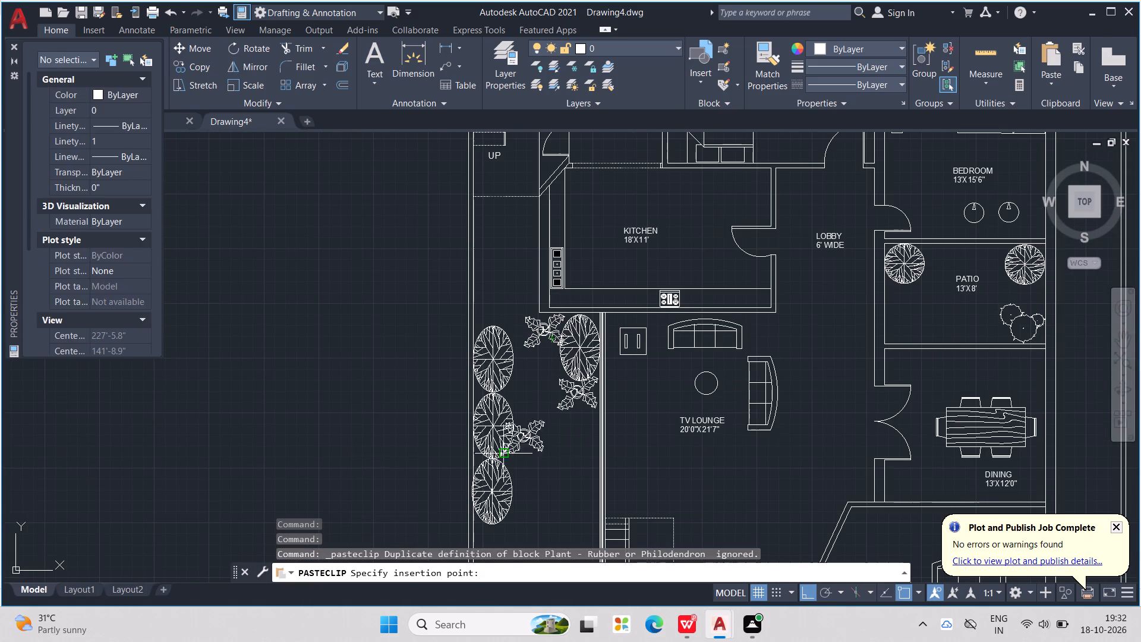
{"action": "middle_click_drag", "start_coordinate": [878, 325], "coordinate": [696, 344]}
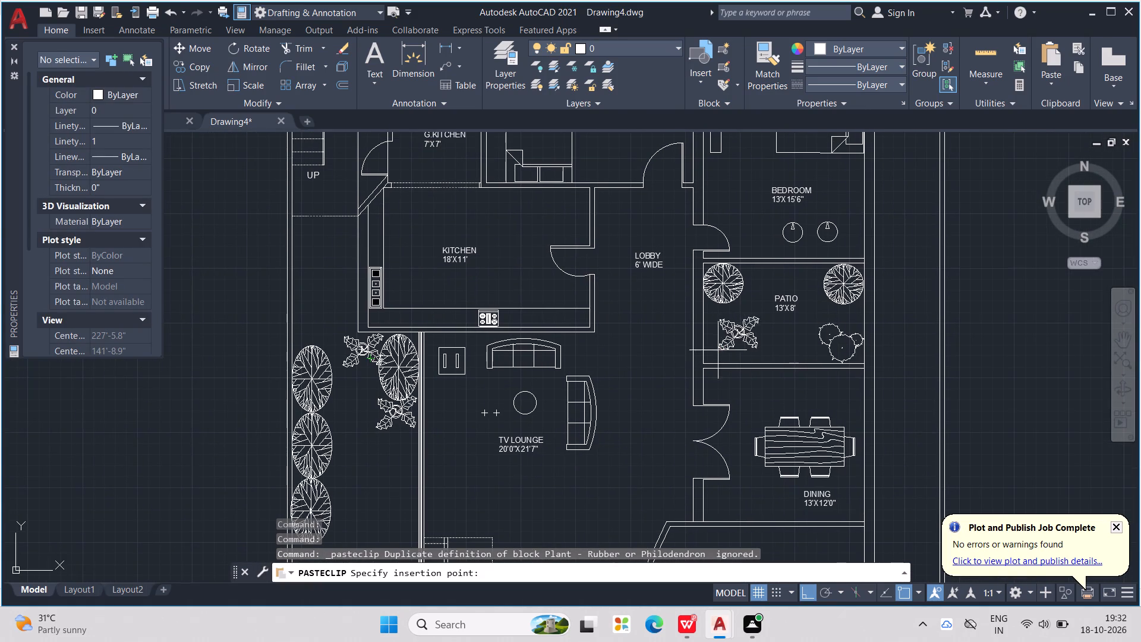
{"action": "scroll", "coordinate": [717, 362], "scroll_direction": "up", "scroll_amount": 2}
{"action": "left_click", "coordinate": [733, 372]}
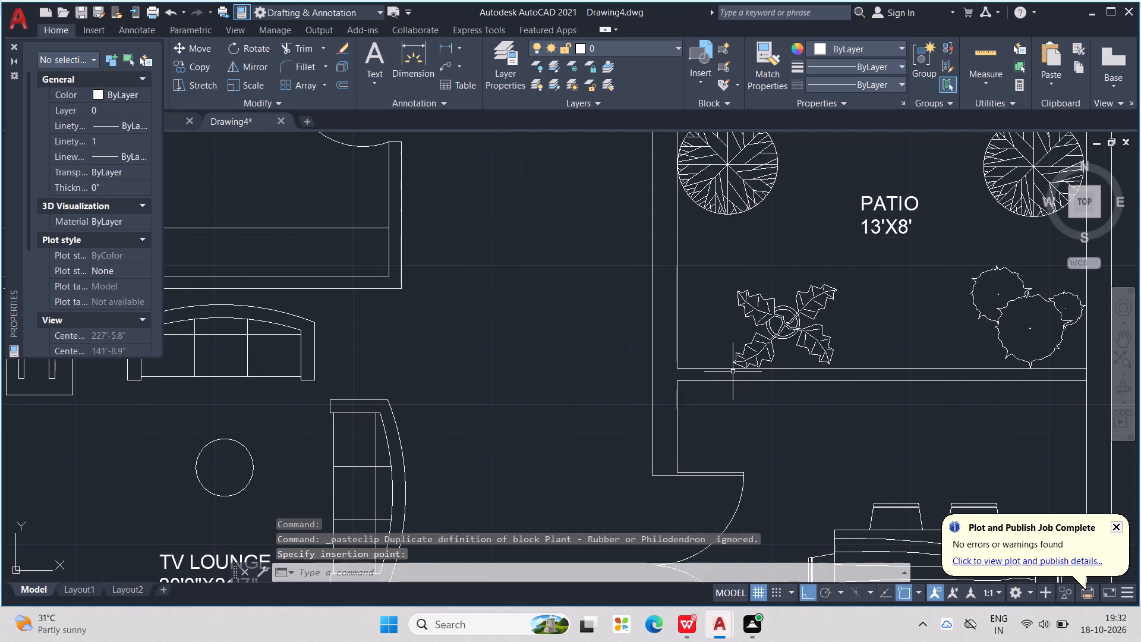
Copy the small shrub from the front area to the patio's south wall, just east of the leafy plant.
{"action": "middle_click_drag", "start_coordinate": [838, 331], "coordinate": [768, 331]}
{"action": "scroll", "coordinate": [776, 326], "scroll_direction": "down", "scroll_amount": 2}
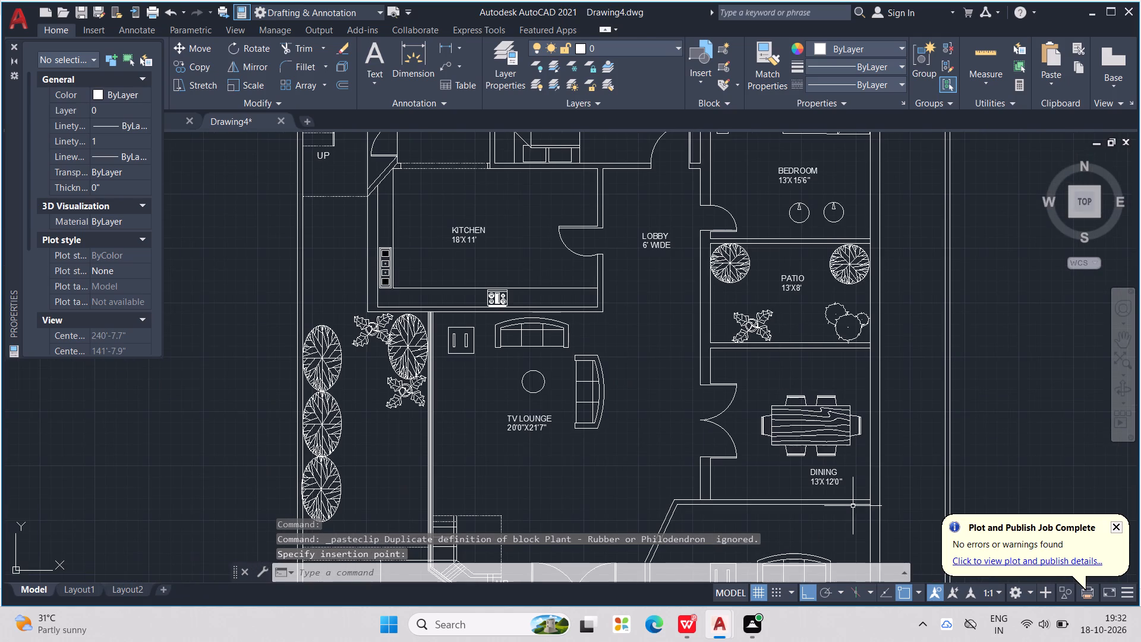
{"action": "middle_click_drag", "start_coordinate": [836, 452], "coordinate": [721, 221]}
{"action": "scroll", "coordinate": [695, 421], "scroll_direction": "down", "scroll_amount": 3}
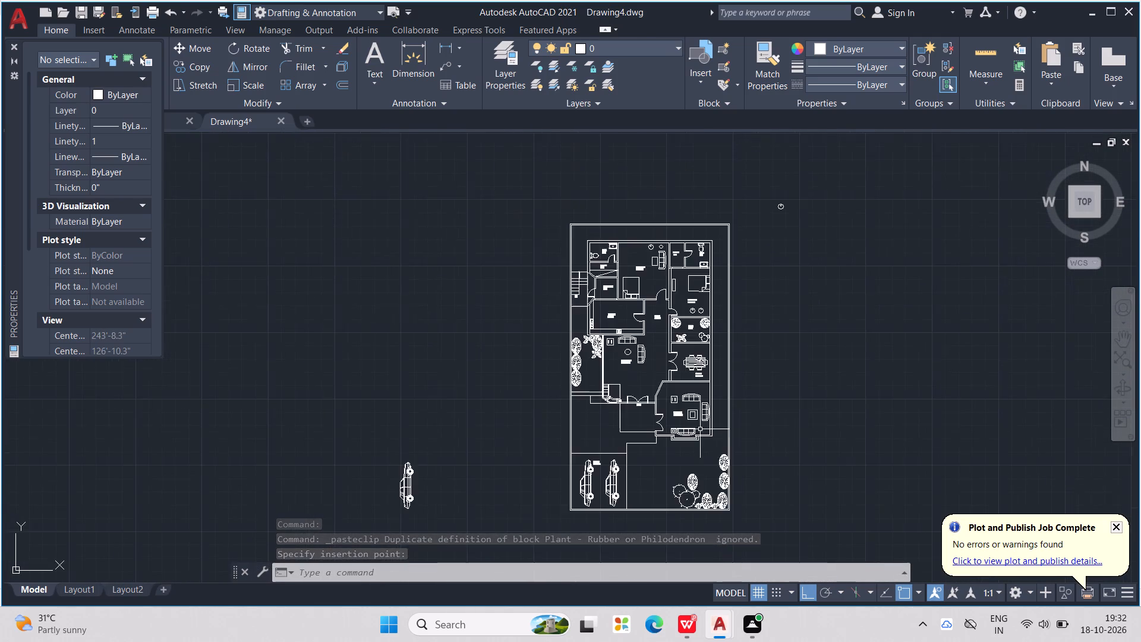
{"action": "scroll", "coordinate": [721, 484], "scroll_direction": "up", "scroll_amount": 2}
{"action": "middle_click_drag", "start_coordinate": [713, 498], "coordinate": [691, 366]}
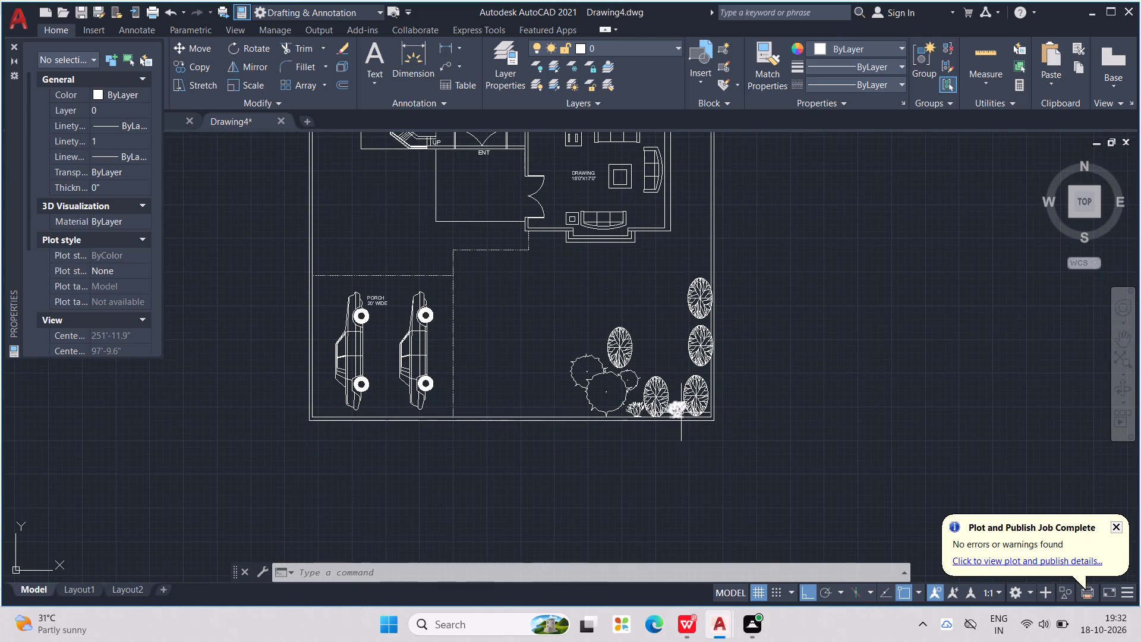
{"action": "left_click", "coordinate": [680, 404]}
{"action": "key", "text": "ctrl+c"}
{"action": "key", "text": "ctrl+v"}
{"action": "middle_click_drag", "start_coordinate": [688, 389], "coordinate": [692, 392]}
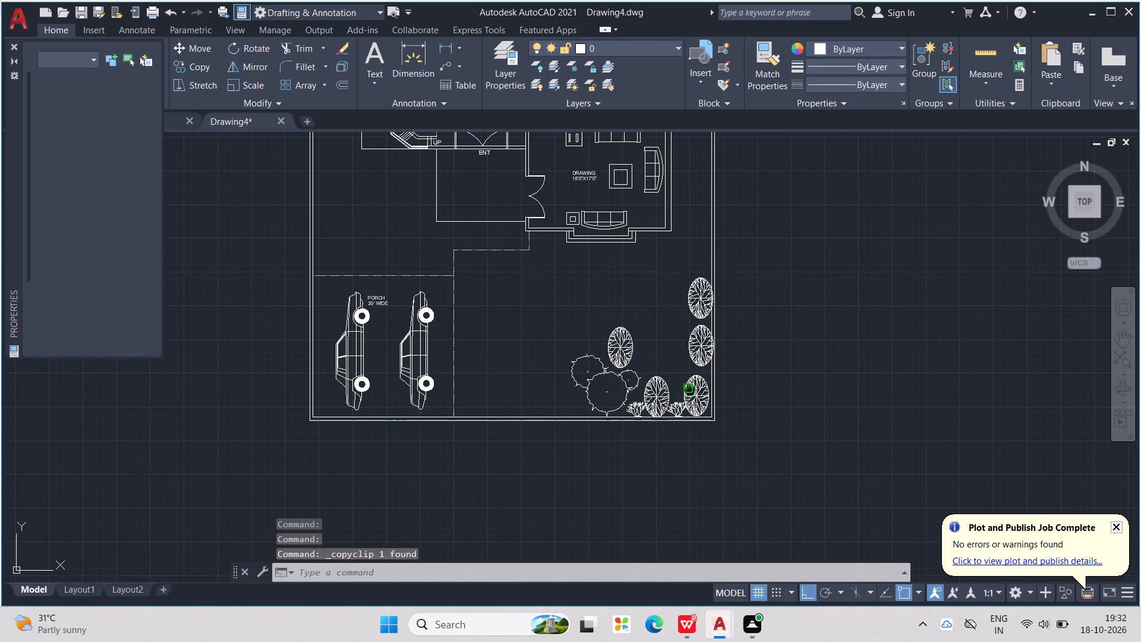
{"action": "middle_click_drag", "start_coordinate": [692, 392], "coordinate": [724, 497]}
{"action": "middle_click_drag", "start_coordinate": [658, 229], "coordinate": [669, 298]}
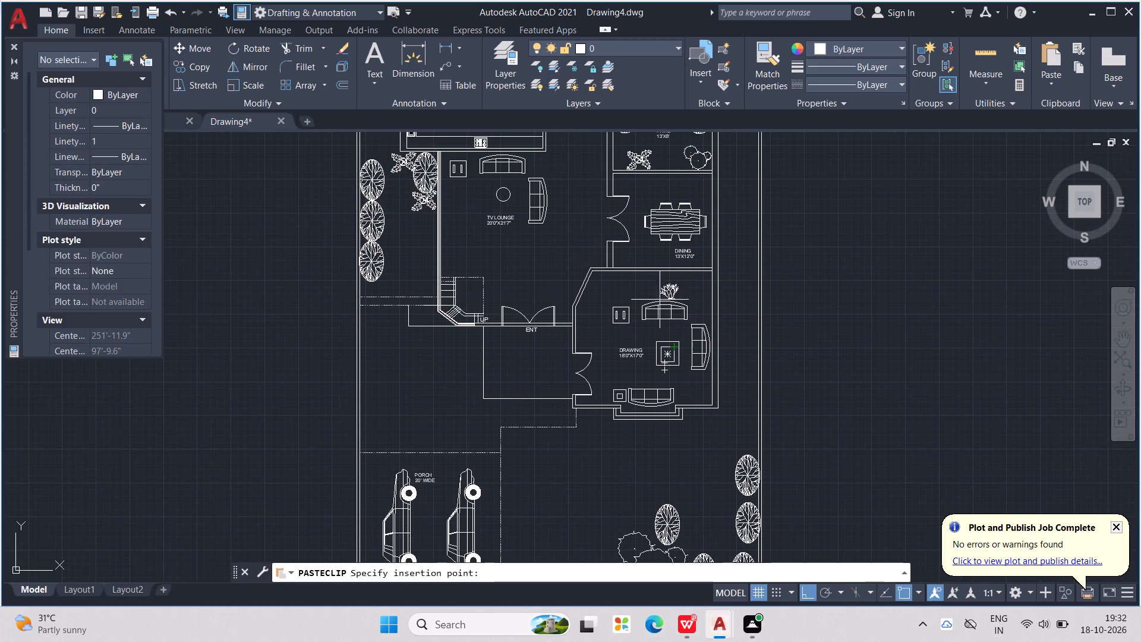
{"action": "middle_click_drag", "start_coordinate": [645, 222], "coordinate": [666, 350]}
{"action": "scroll", "coordinate": [677, 281], "scroll_direction": "up", "scroll_amount": 2}
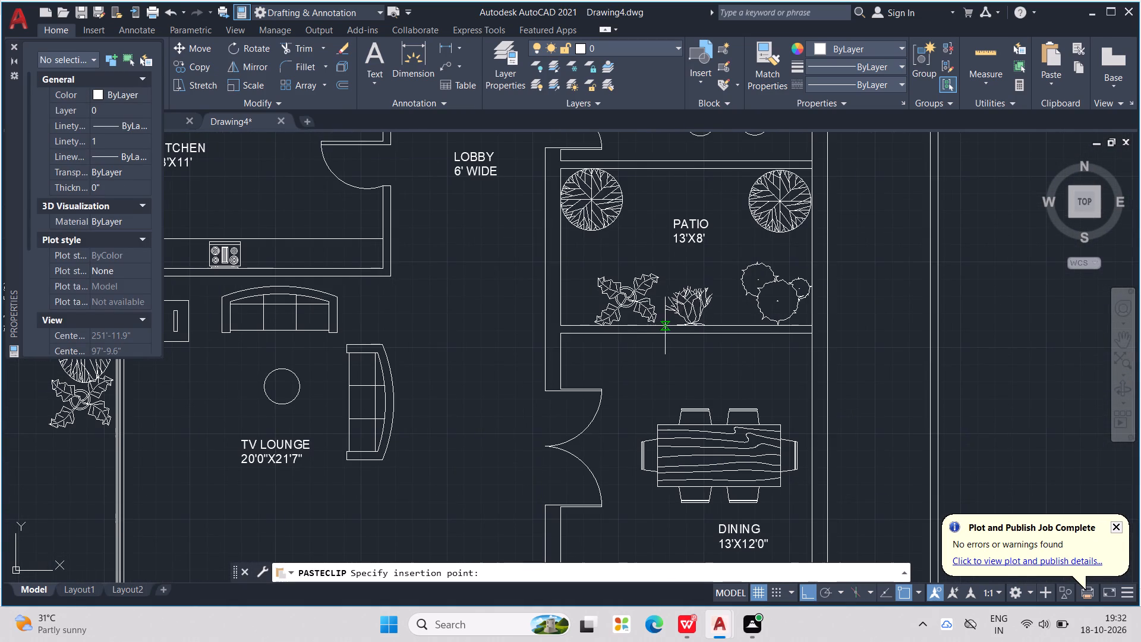
{"action": "scroll", "coordinate": [665, 326], "scroll_direction": "up", "scroll_amount": 3}
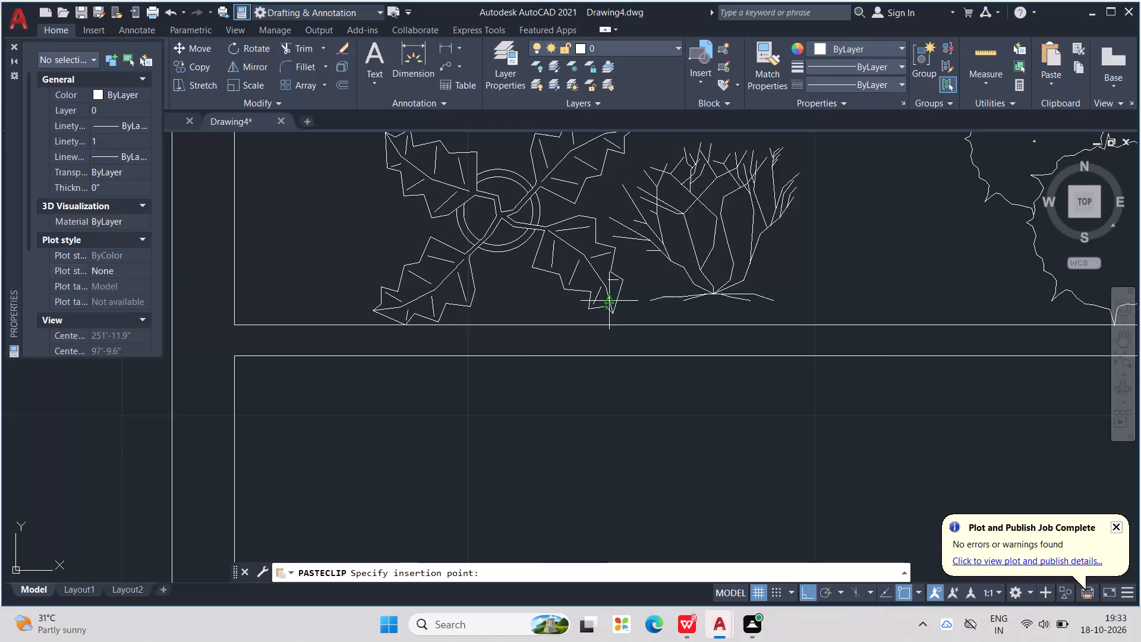
{"action": "left_click", "coordinate": [613, 324]}
Place another copy of the shrub along the patio's north side, beside the northwest tree.
{"action": "scroll", "coordinate": [671, 323], "scroll_direction": "down", "scroll_amount": 2}
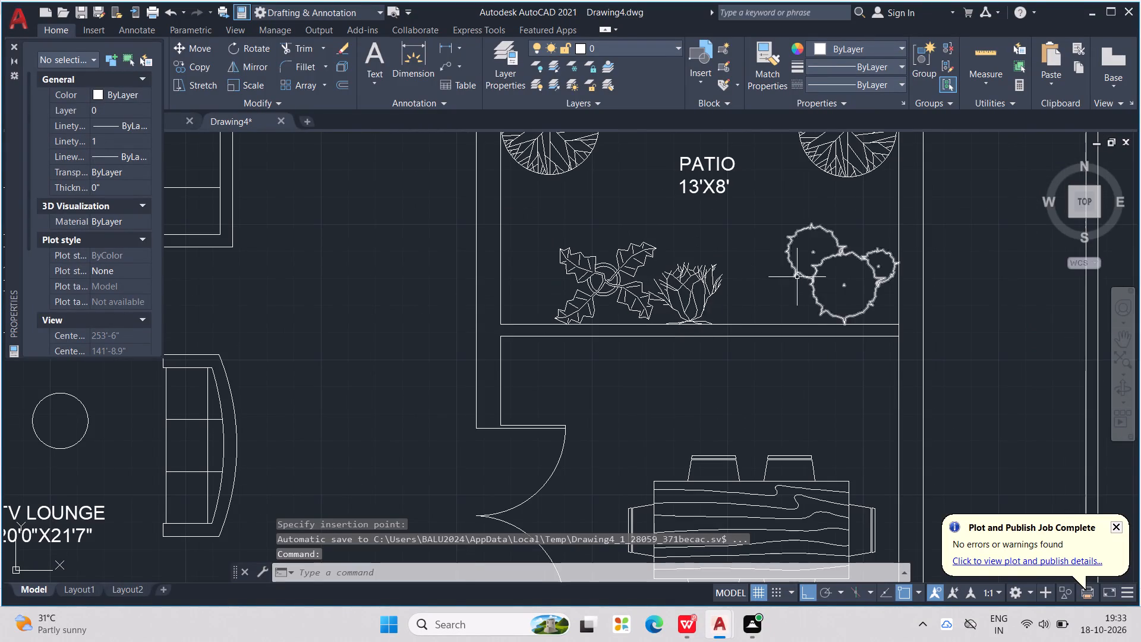
{"action": "scroll", "coordinate": [825, 271], "scroll_direction": "down", "scroll_amount": 2}
{"action": "middle_click", "coordinate": [806, 276]}
{"action": "middle_click_drag", "start_coordinate": [756, 243], "coordinate": [834, 269]}
{"action": "middle_click_drag", "start_coordinate": [605, 307], "coordinate": [726, 273]}
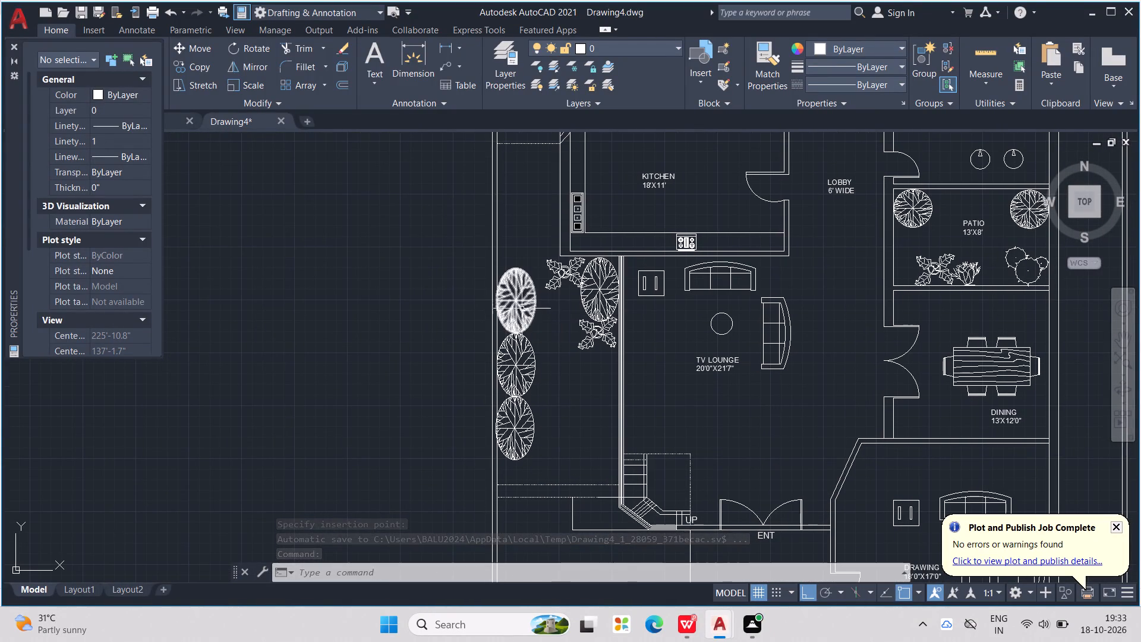
{"action": "key", "text": "ctrl+c"}
{"action": "key", "text": "ctrl+v"}
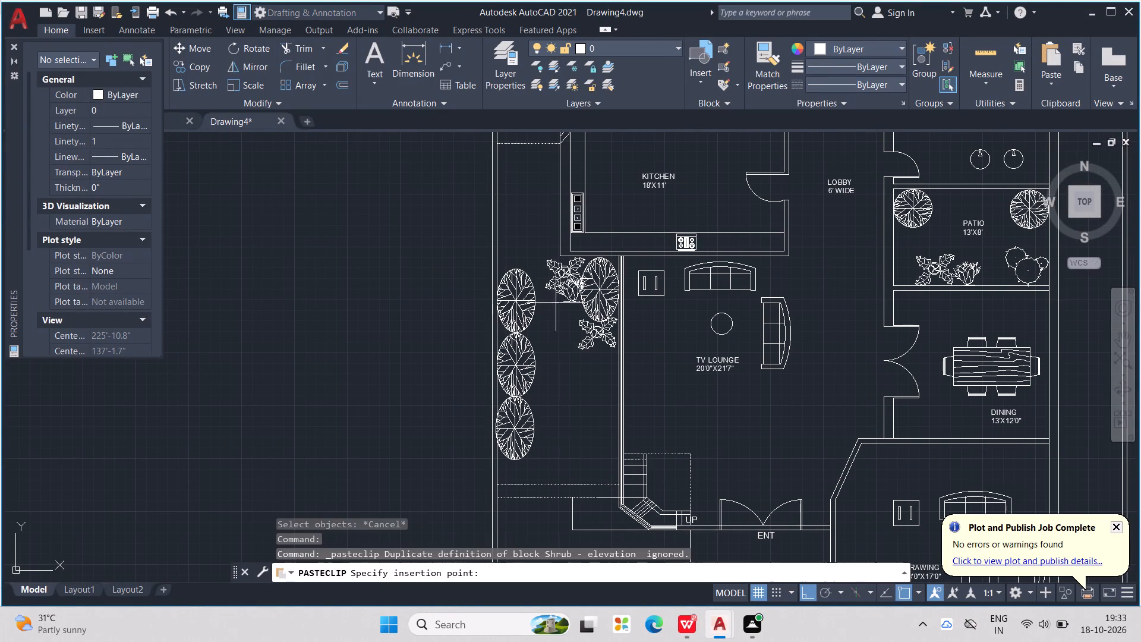
{"action": "scroll", "coordinate": [939, 222], "scroll_direction": "up", "scroll_amount": 1}
{"action": "middle_click_drag", "start_coordinate": [939, 222], "coordinate": [938, 222]}
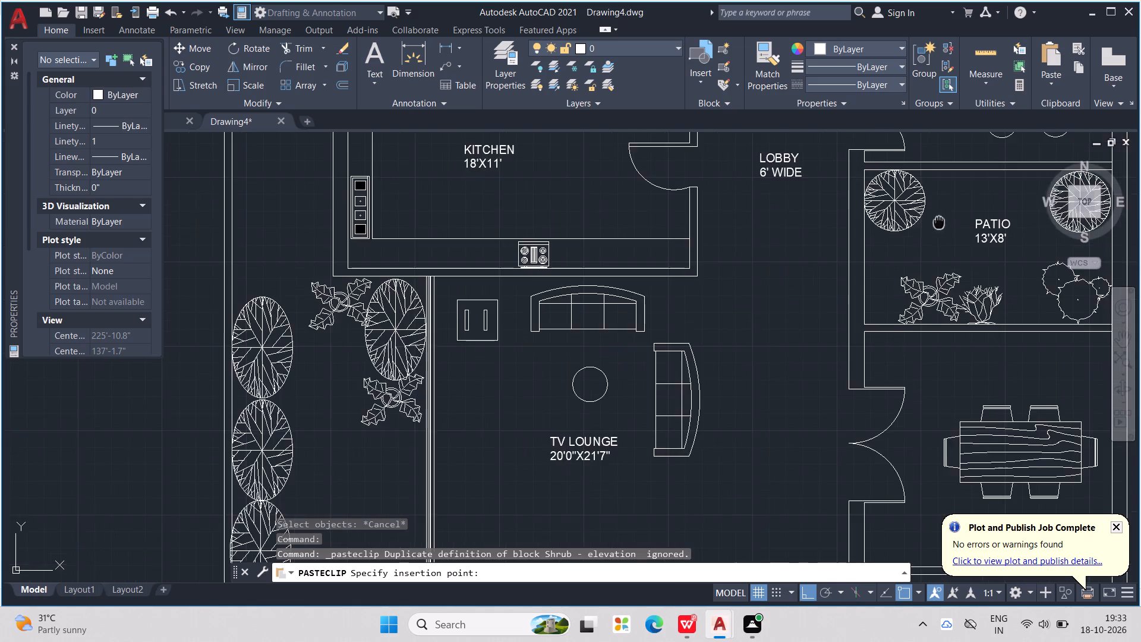
{"action": "middle_click_drag", "start_coordinate": [938, 222], "coordinate": [841, 273]}
{"action": "left_click", "coordinate": [828, 260]}
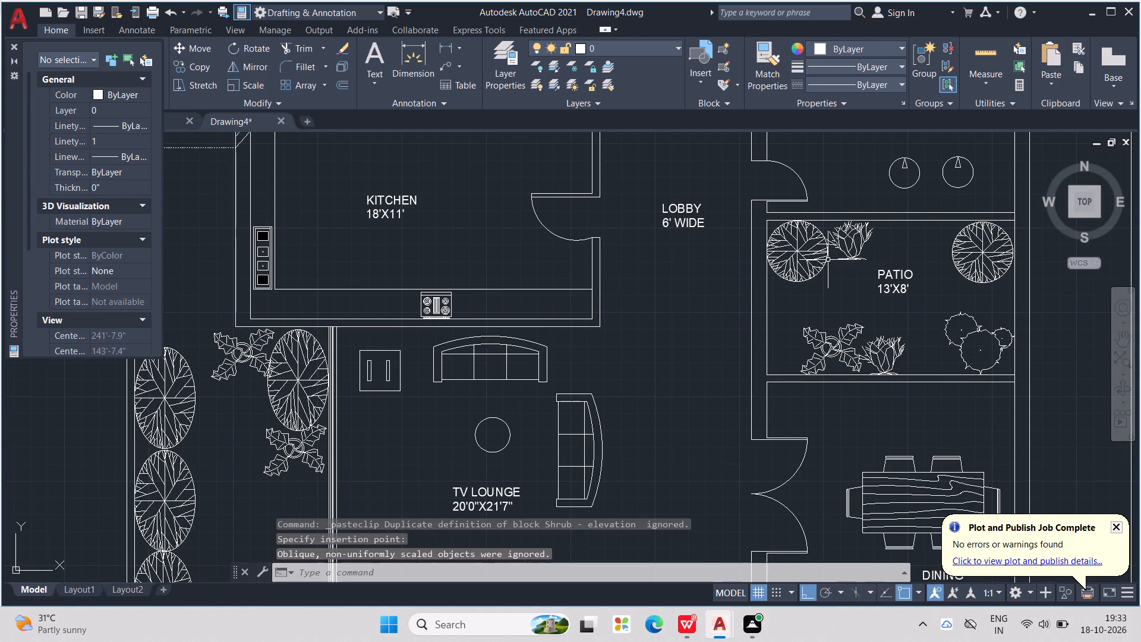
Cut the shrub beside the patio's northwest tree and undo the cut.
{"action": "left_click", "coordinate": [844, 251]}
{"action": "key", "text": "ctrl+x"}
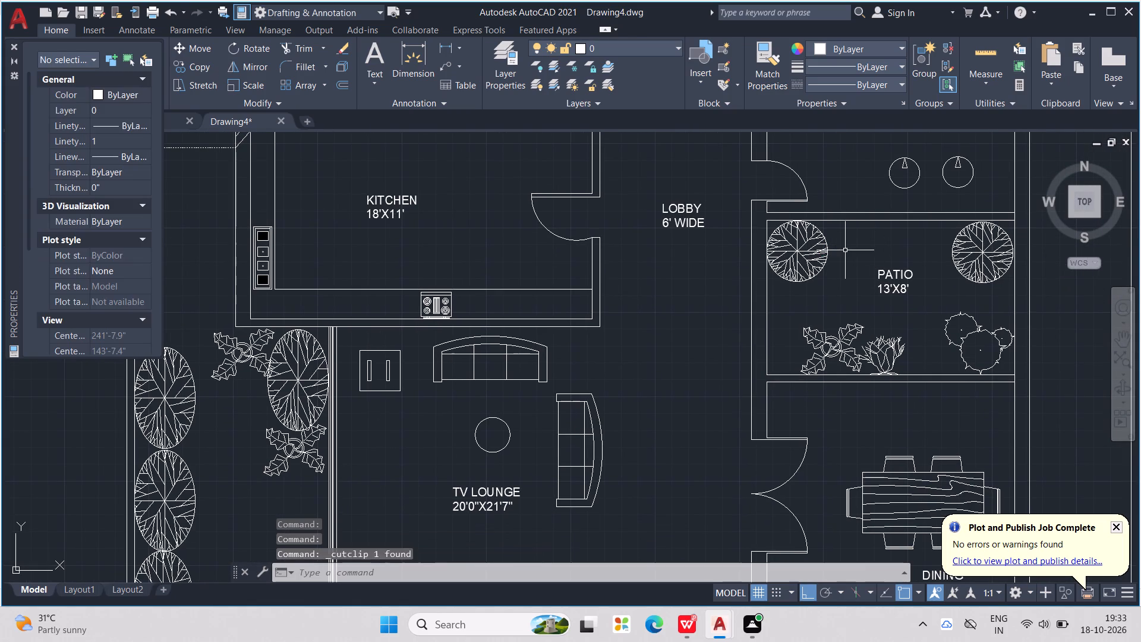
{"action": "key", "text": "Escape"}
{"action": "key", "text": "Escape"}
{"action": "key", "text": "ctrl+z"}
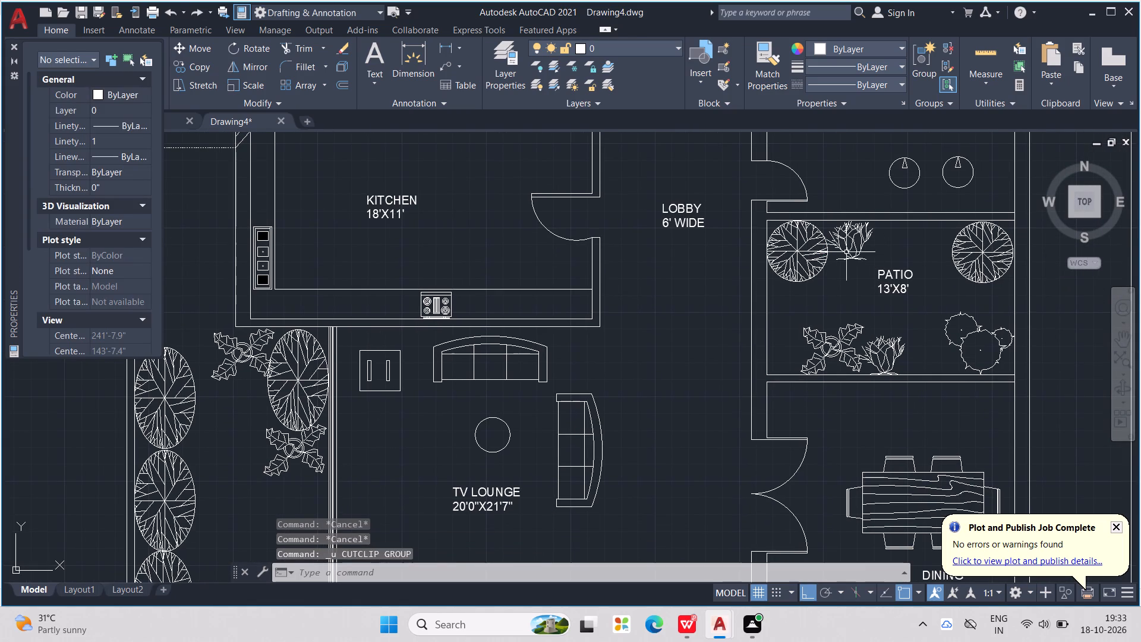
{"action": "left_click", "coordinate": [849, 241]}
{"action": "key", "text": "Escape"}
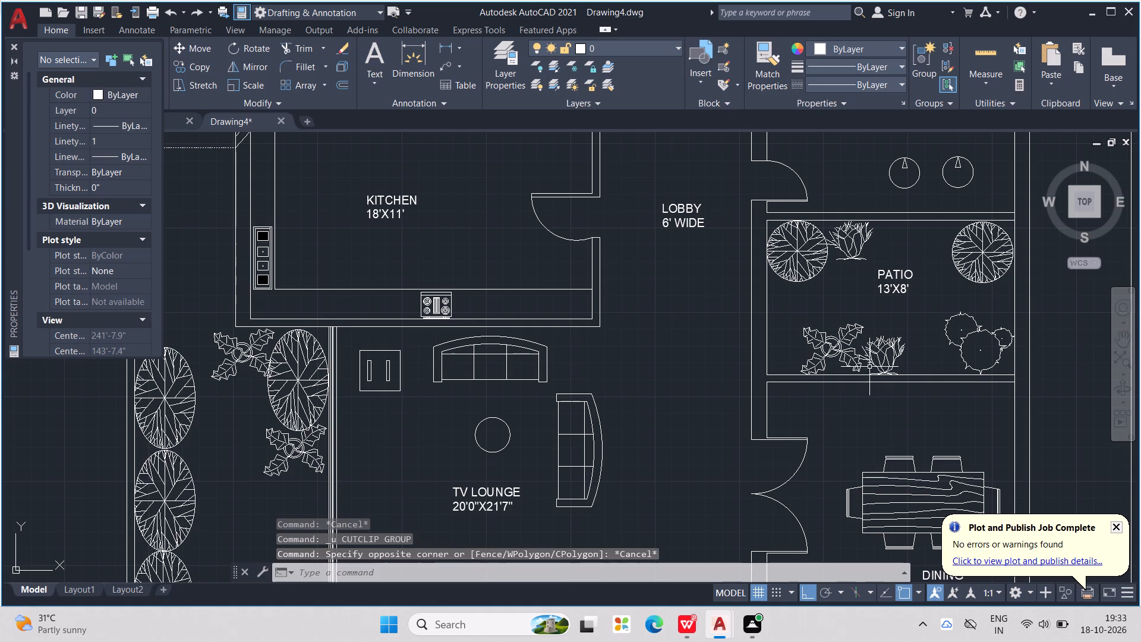
Place another copy of the shrub beside the patio's northeast tree.
{"action": "left_click", "coordinate": [854, 351]}
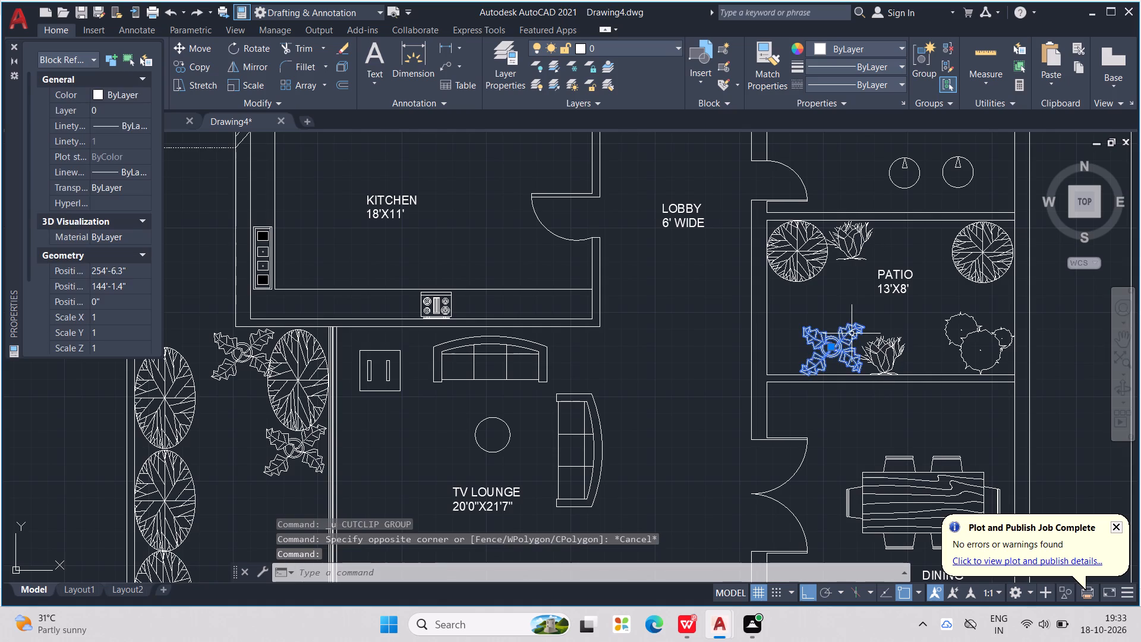
{"action": "key", "text": "ctrl+v"}
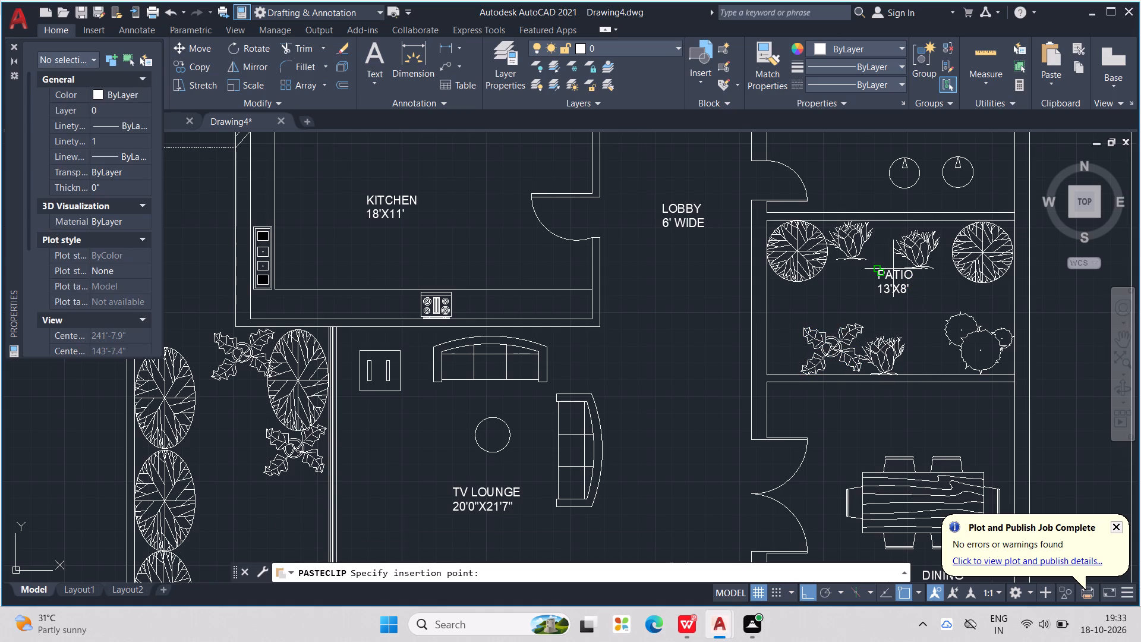
{"action": "scroll", "coordinate": [884, 275], "scroll_direction": "up", "scroll_amount": 1}
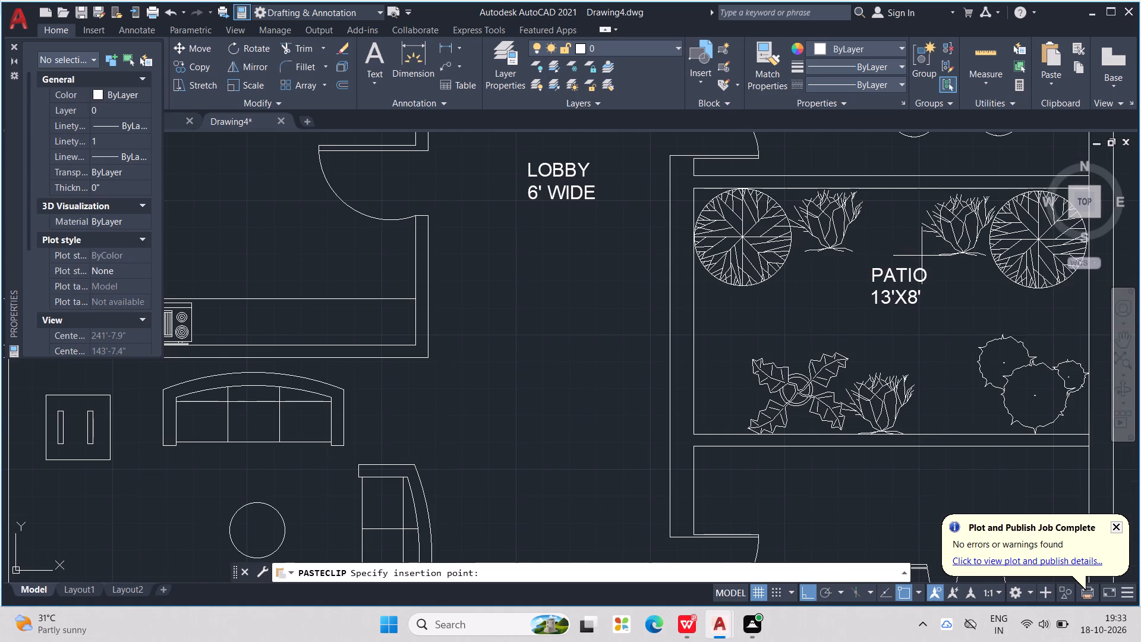
{"action": "left_click", "coordinate": [922, 251]}
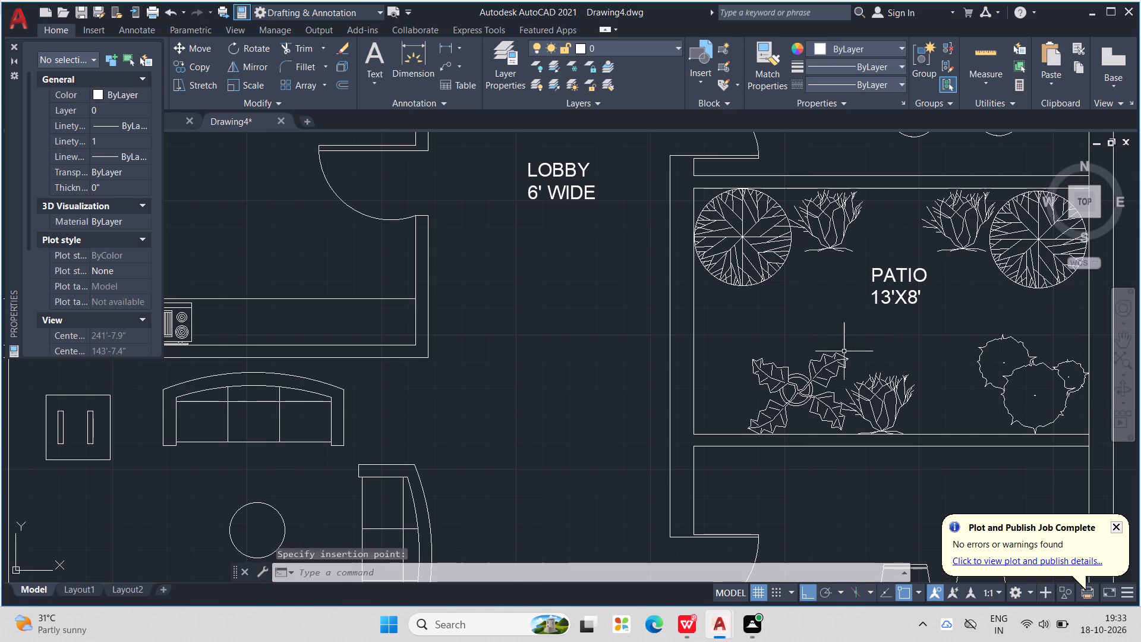
Copy the patio's leafy plant to the south wall between the shrub and the clump of bushes.
{"action": "left_click", "coordinate": [837, 357]}
{"action": "key", "text": "ctrl+c"}
{"action": "key", "text": "ctrl+v"}
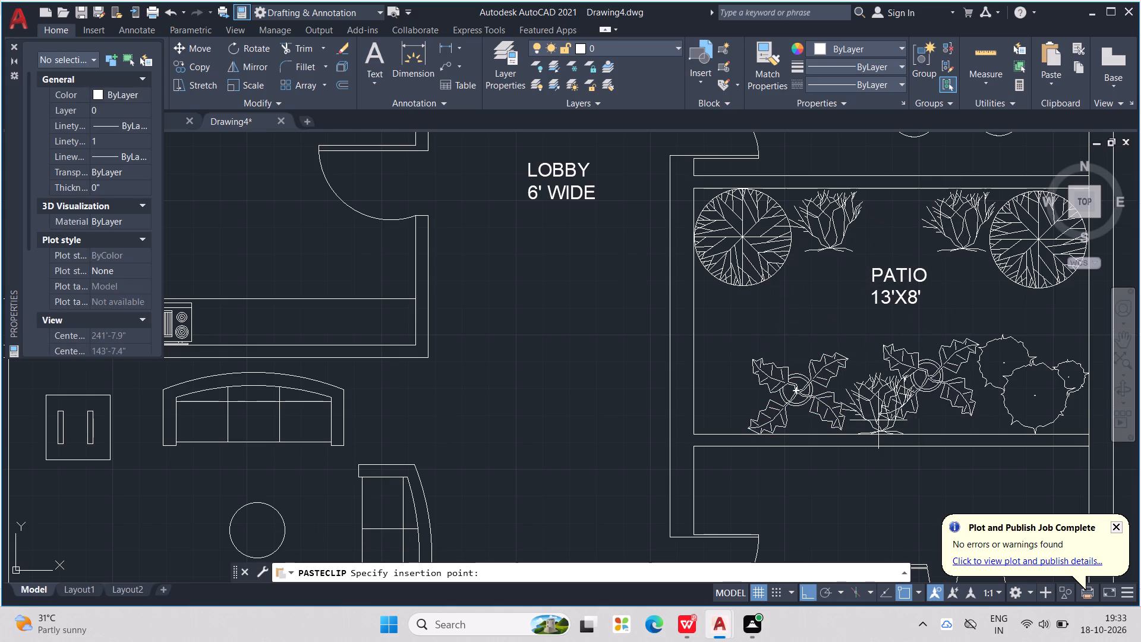
{"action": "left_click", "coordinate": [896, 437]}
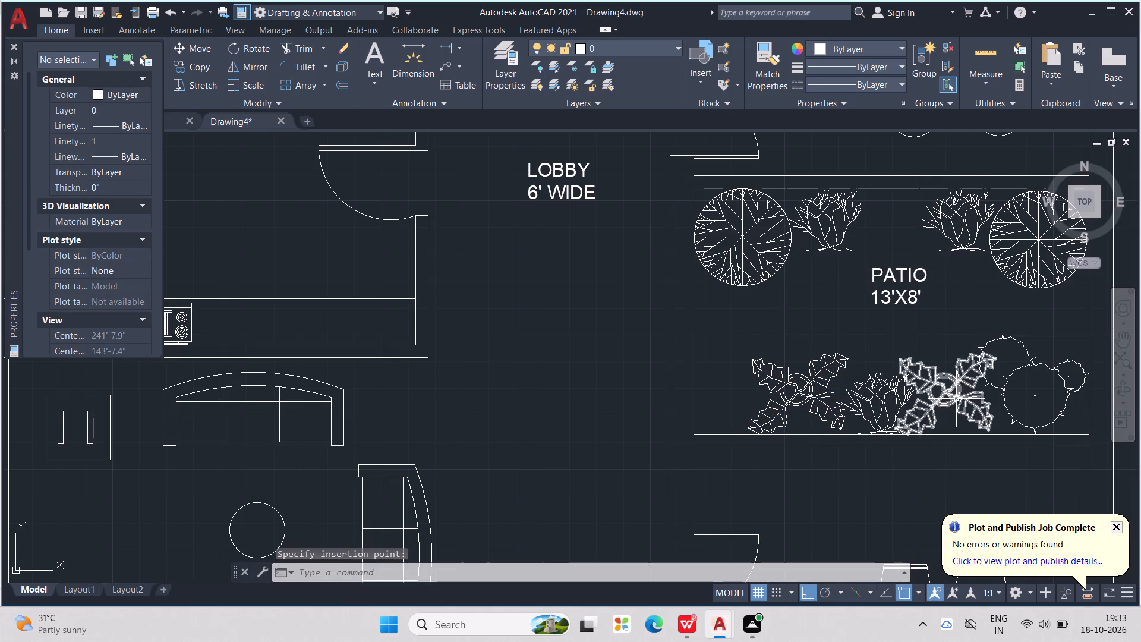
Set both the X and Y scale of the leafy plant between the patio's south shrub and clump of bushes to 0.5.
{"action": "middle_click_drag", "start_coordinate": [953, 400], "coordinate": [831, 418]}
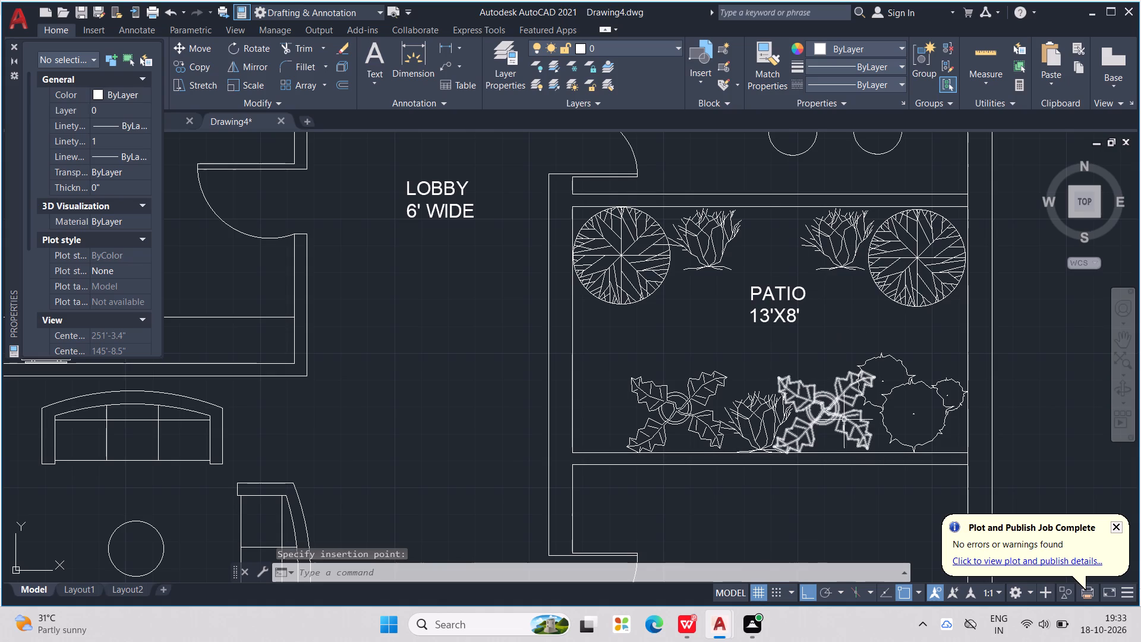
{"action": "left_click", "coordinate": [844, 418]}
{"action": "right_click", "coordinate": [843, 418]}
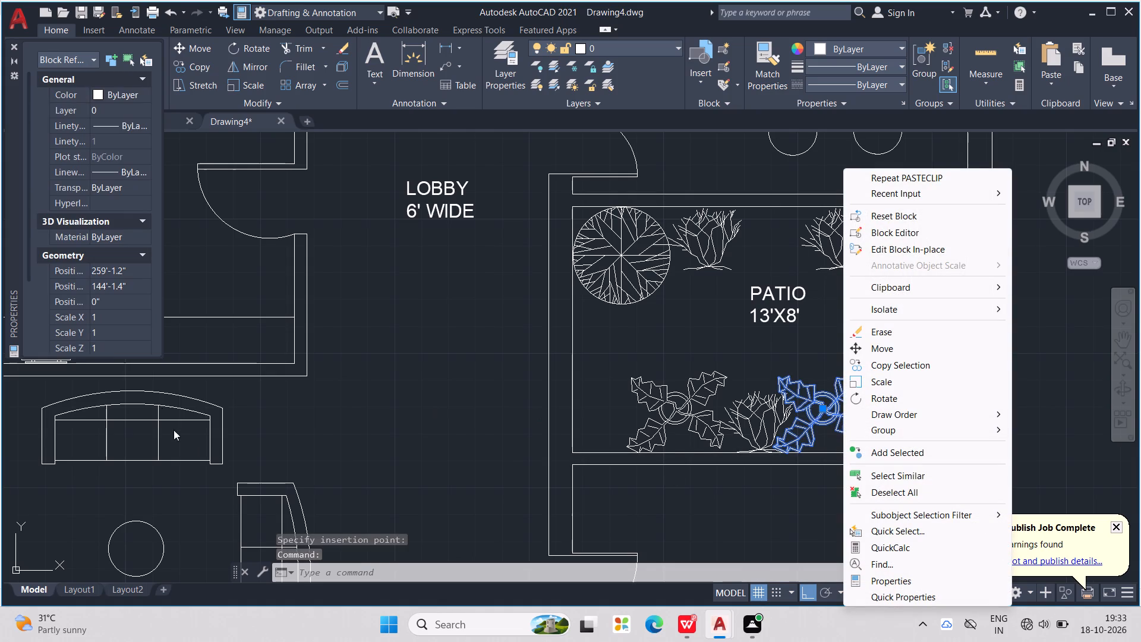
{"action": "left_click", "coordinate": [119, 313]}
{"action": "type", "text": "0.5"}
{"action": "left_click", "coordinate": [137, 333]}
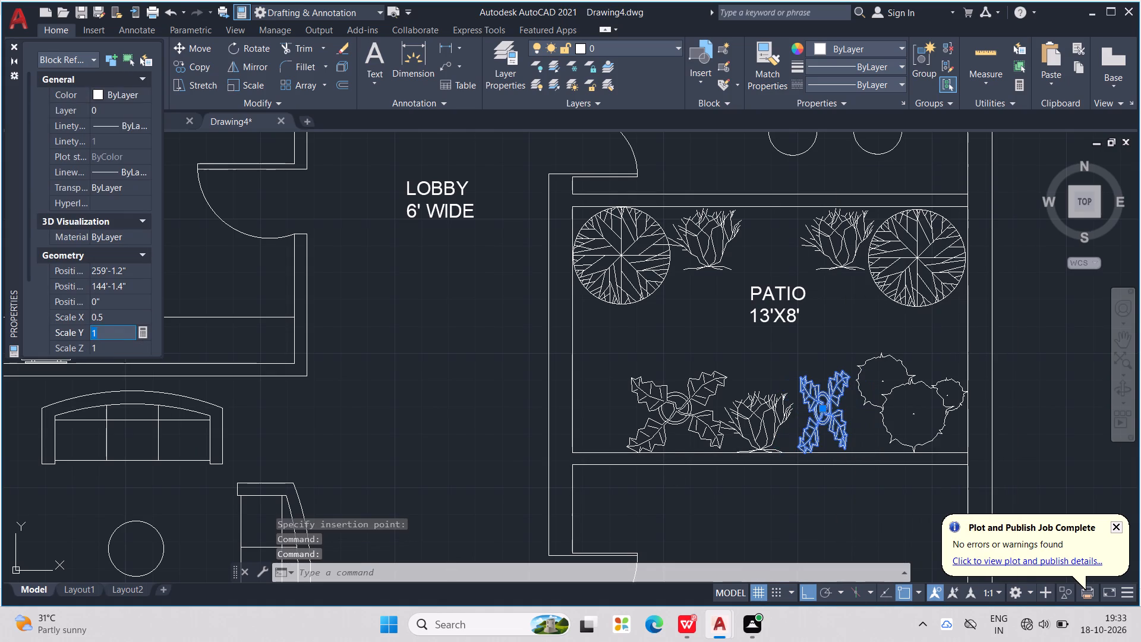
{"action": "type", "text": "0.5"}
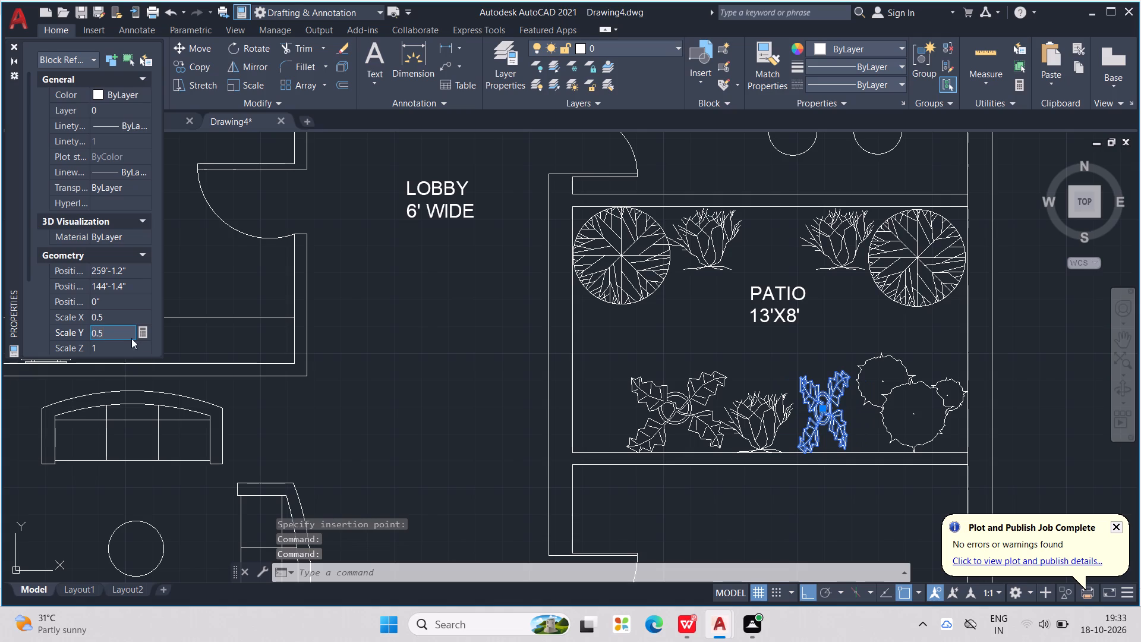
{"action": "left_click", "coordinate": [133, 348]}
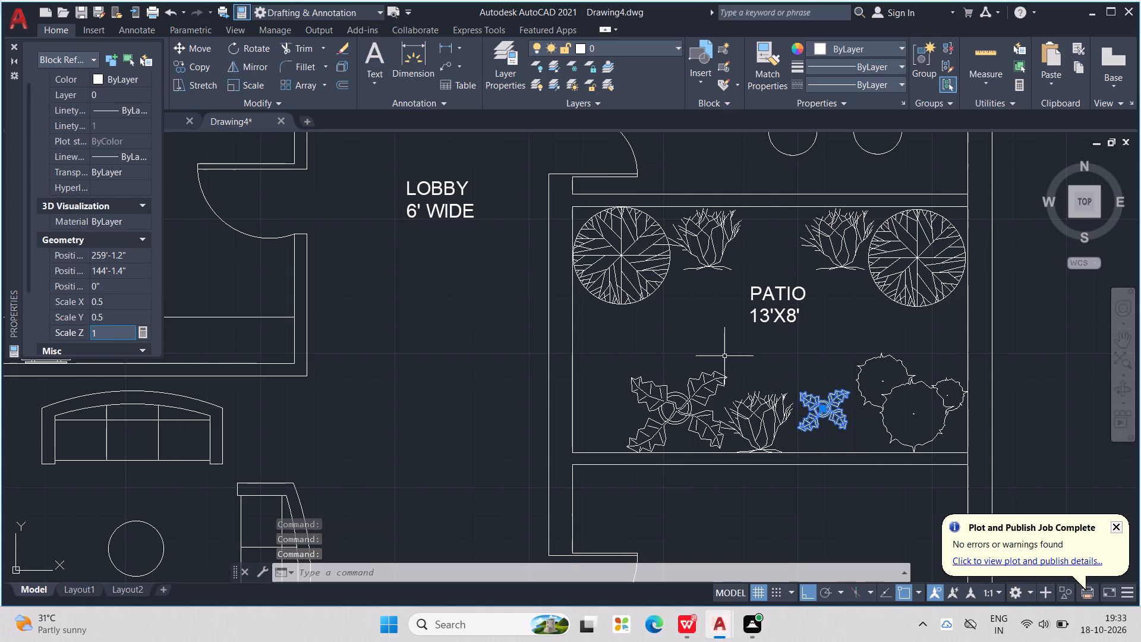
{"action": "left_click", "coordinate": [795, 356]}
{"action": "key", "text": "Escape"}
{"action": "left_click", "coordinate": [824, 411]}
{"action": "key", "text": "Escape"}
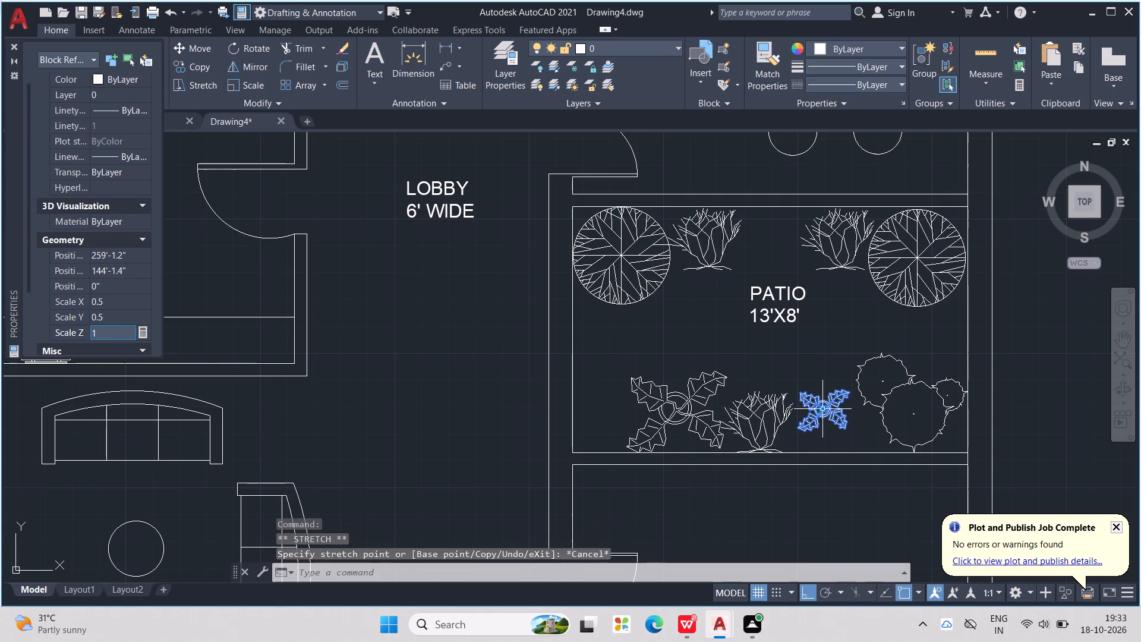
Move the small leafy plant on the patio's south side southeast, against the south wall beside the clump of bushes.
{"action": "key", "text": "Escape"}
{"action": "key", "text": "Escape"}
{"action": "key", "text": "Escape"}
{"action": "left_click", "coordinate": [804, 416]}
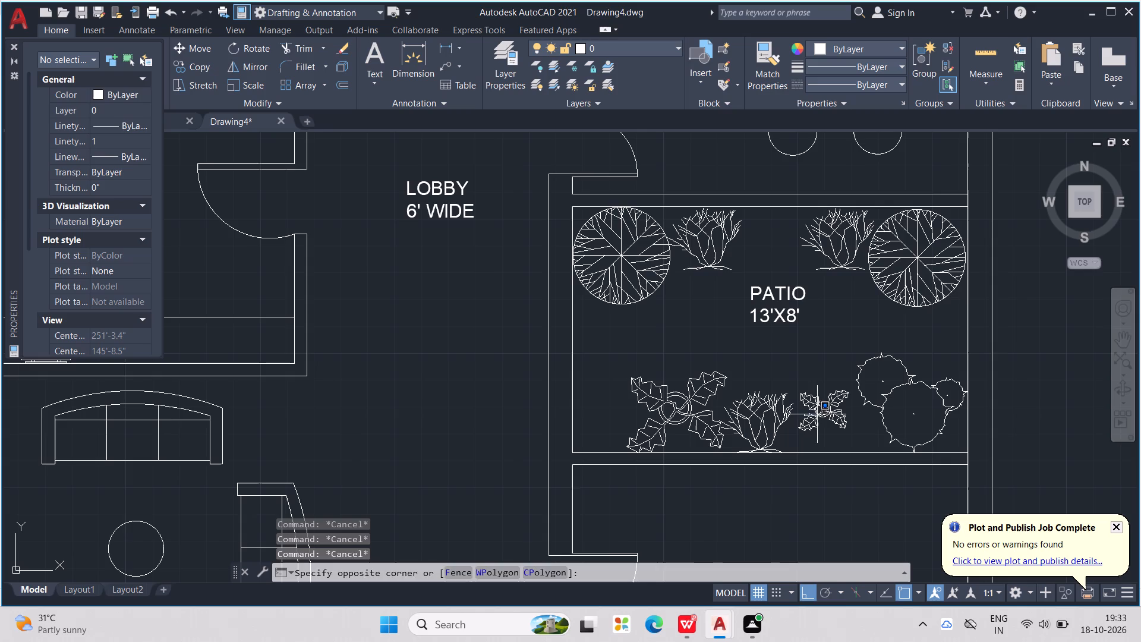
{"action": "left_click_drag", "start_coordinate": [818, 414], "coordinate": [839, 437]}
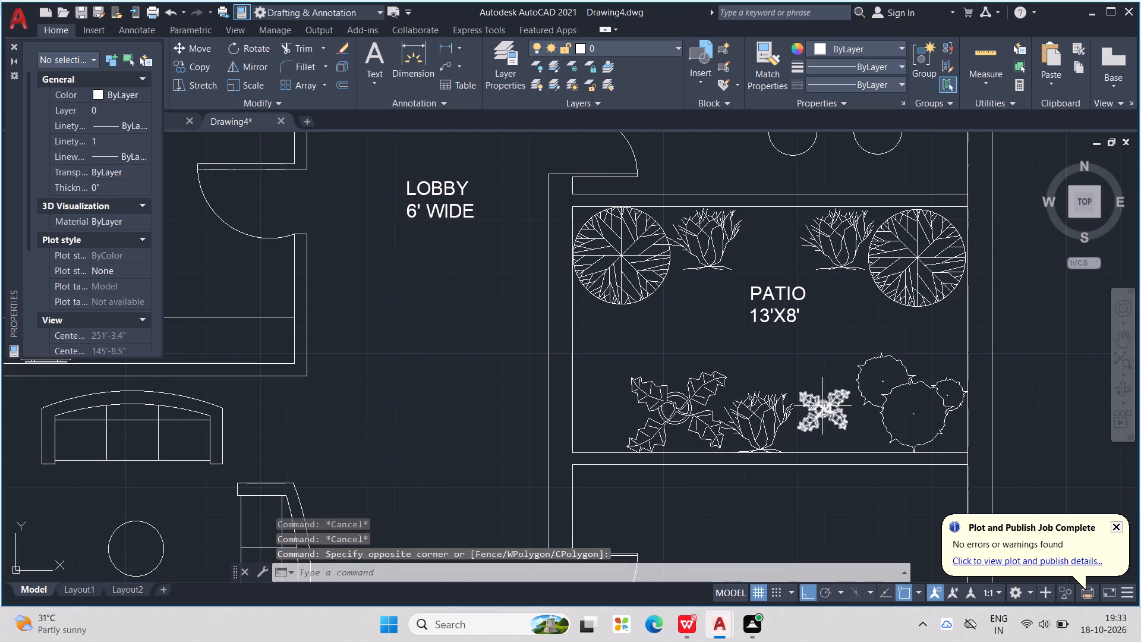
{"action": "left_click", "coordinate": [822, 406]}
{"action": "left_click_drag", "start_coordinate": [825, 402], "coordinate": [865, 426]}
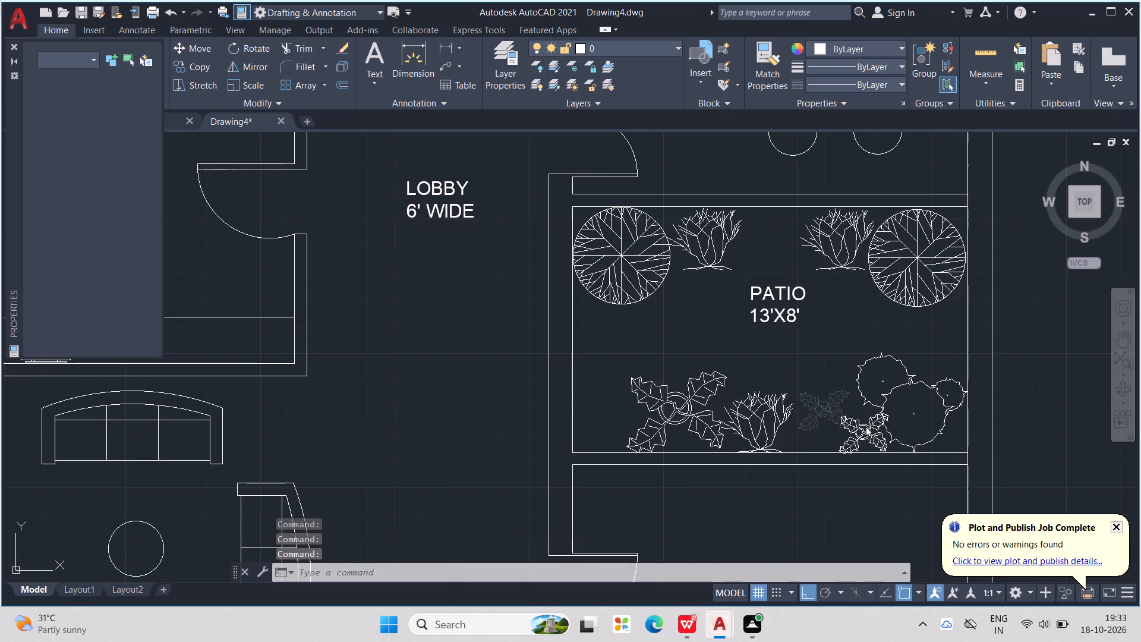
{"action": "left_click_drag", "start_coordinate": [865, 426], "coordinate": [859, 424]}
Delete the large leafy plant west of the shrub on the patio's south side.
{"action": "left_click", "coordinate": [671, 406]}
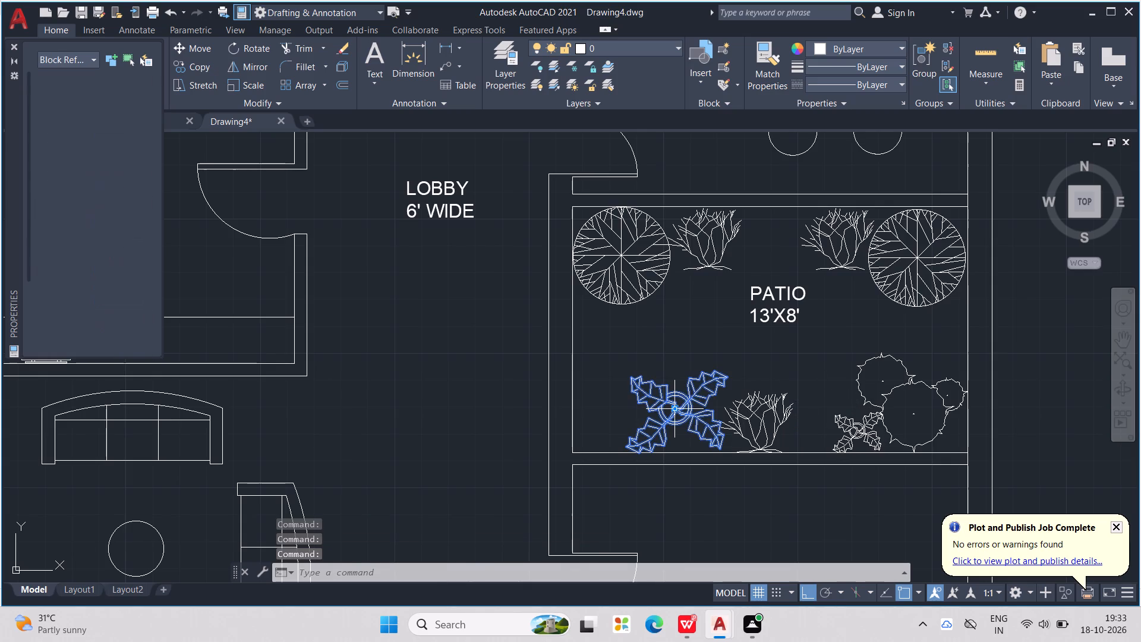
{"action": "left_click", "coordinate": [676, 410]}
{"action": "key", "text": "Delete"}
{"action": "left_click", "coordinate": [677, 410]}
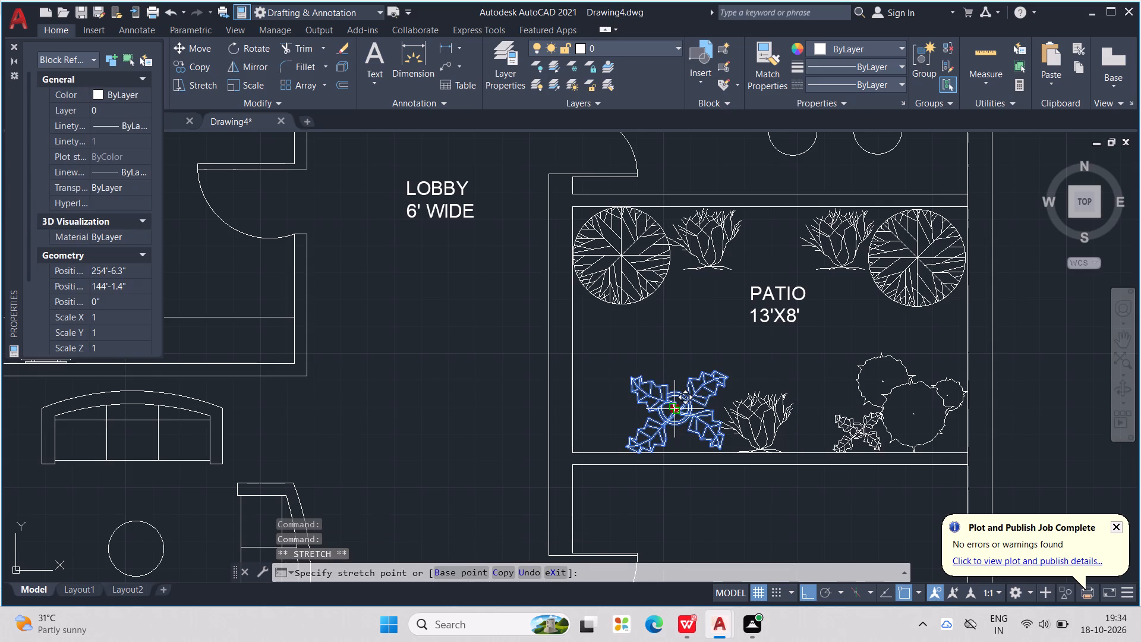
{"action": "key", "text": "Delete"}
{"action": "key", "text": "Delete"}
{"action": "key", "text": "Delete"}
{"action": "key", "text": "Delete"}
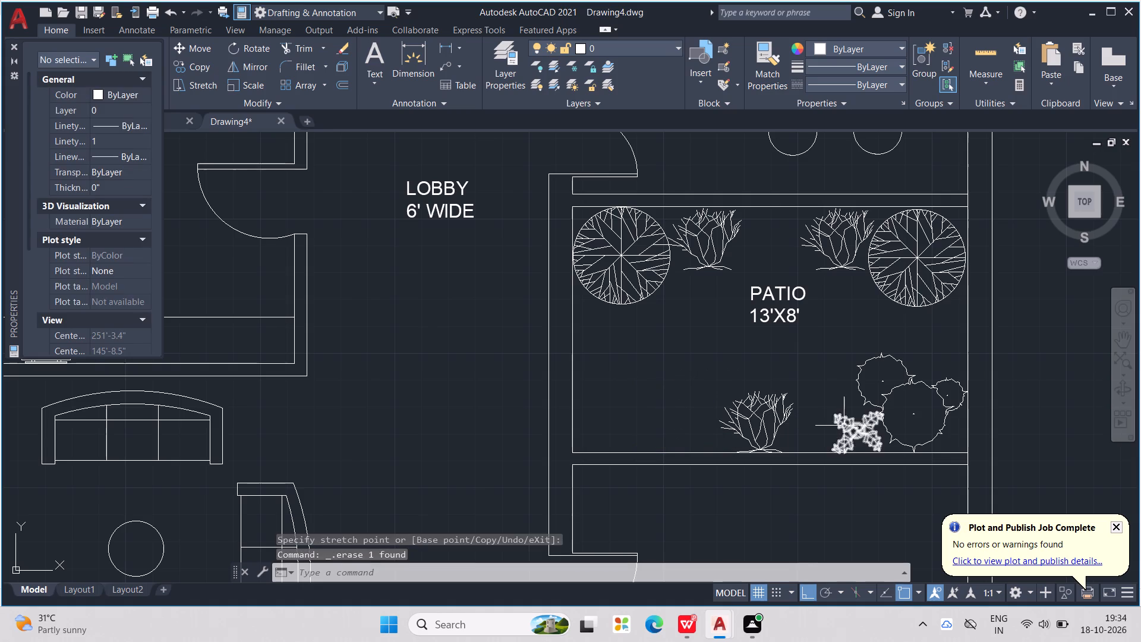
Place two copies of the small leafy plant side by side along the patio's south wall, west of the shrub.
{"action": "left_click", "coordinate": [844, 426]}
{"action": "key", "text": "ctrl+c"}
{"action": "key", "text": "ctrl+v"}
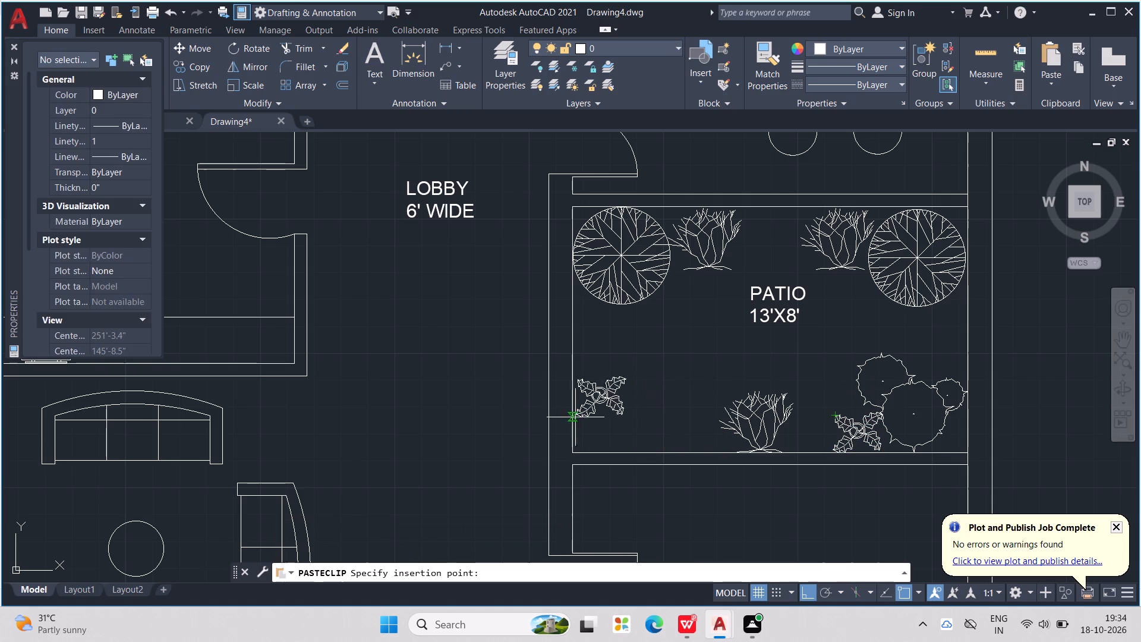
{"action": "left_click", "coordinate": [601, 455]}
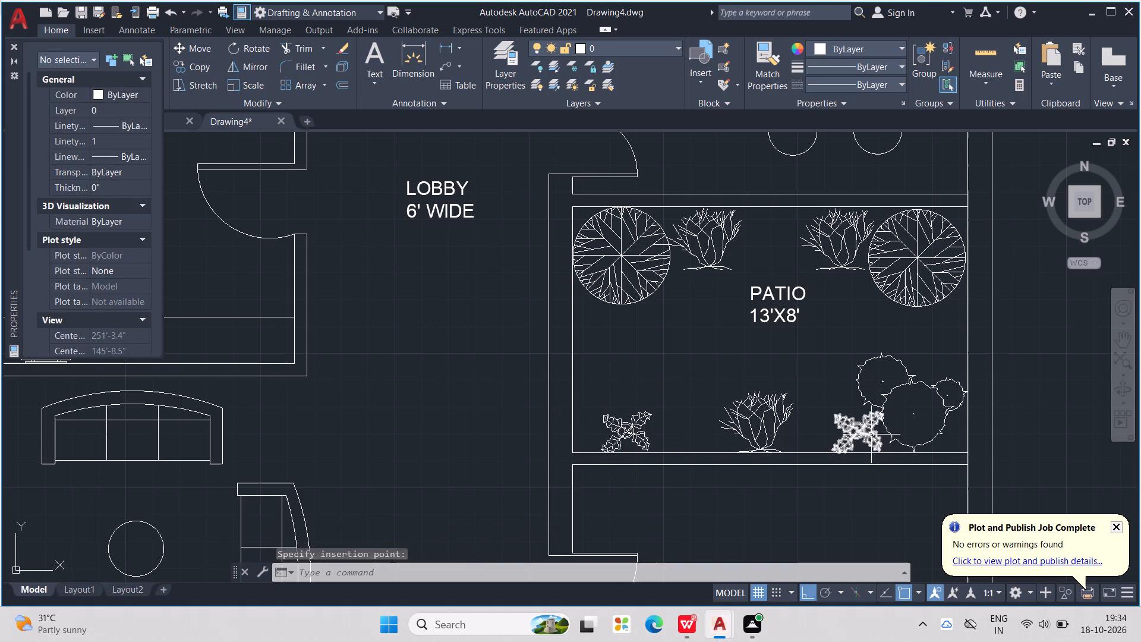
{"action": "left_click", "coordinate": [871, 435]}
{"action": "key", "text": "ctrl+c"}
{"action": "key", "text": "ctrl+v"}
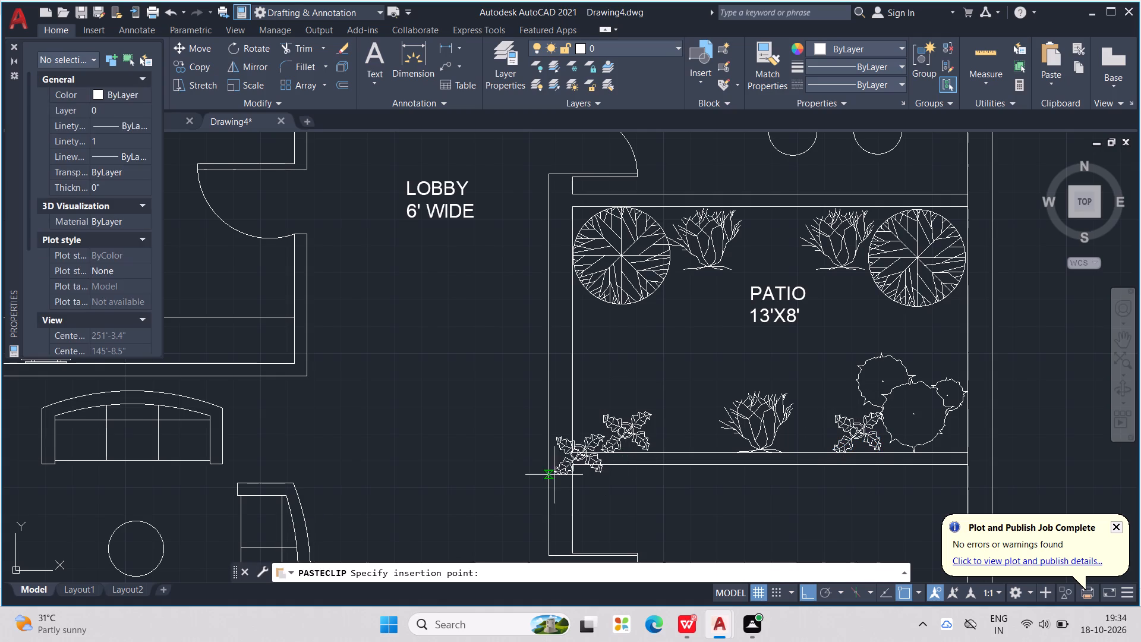
{"action": "left_click", "coordinate": [660, 451]}
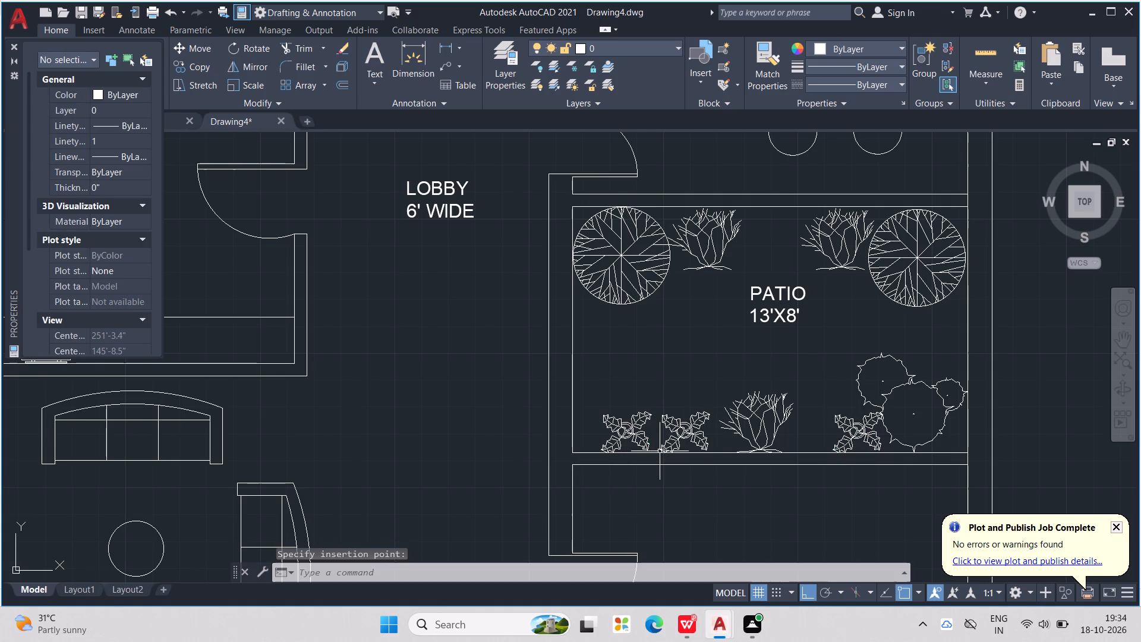
Move the patio's south shrub east along the wall, next to the small leafy plant by the bushes.
{"action": "left_click", "coordinate": [760, 427]}
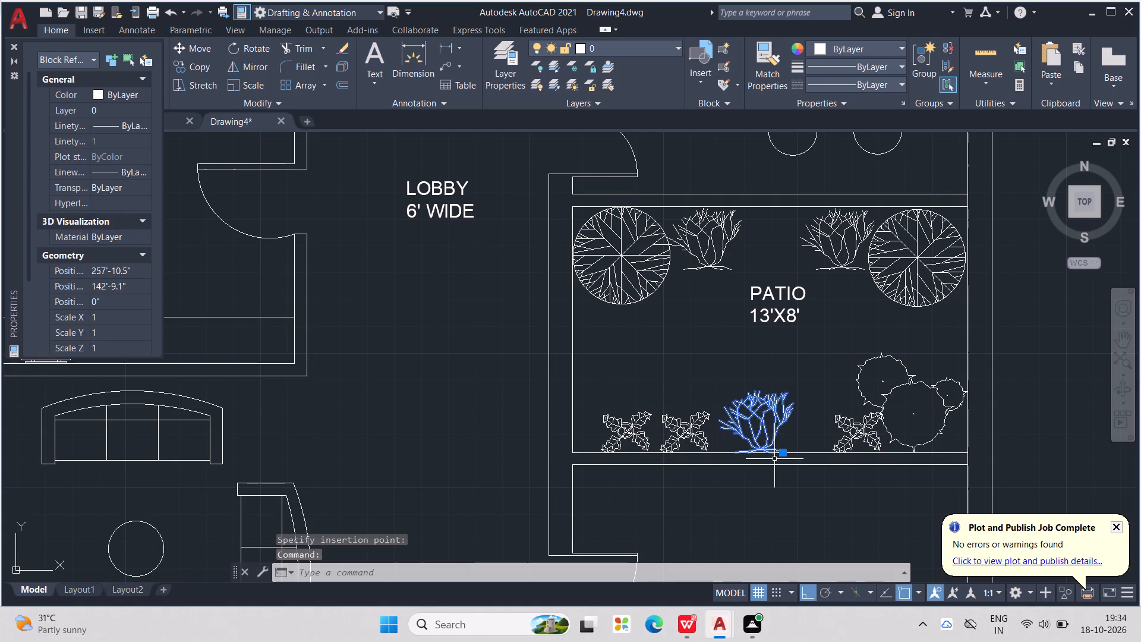
{"action": "left_click_drag", "start_coordinate": [780, 454], "coordinate": [821, 457]}
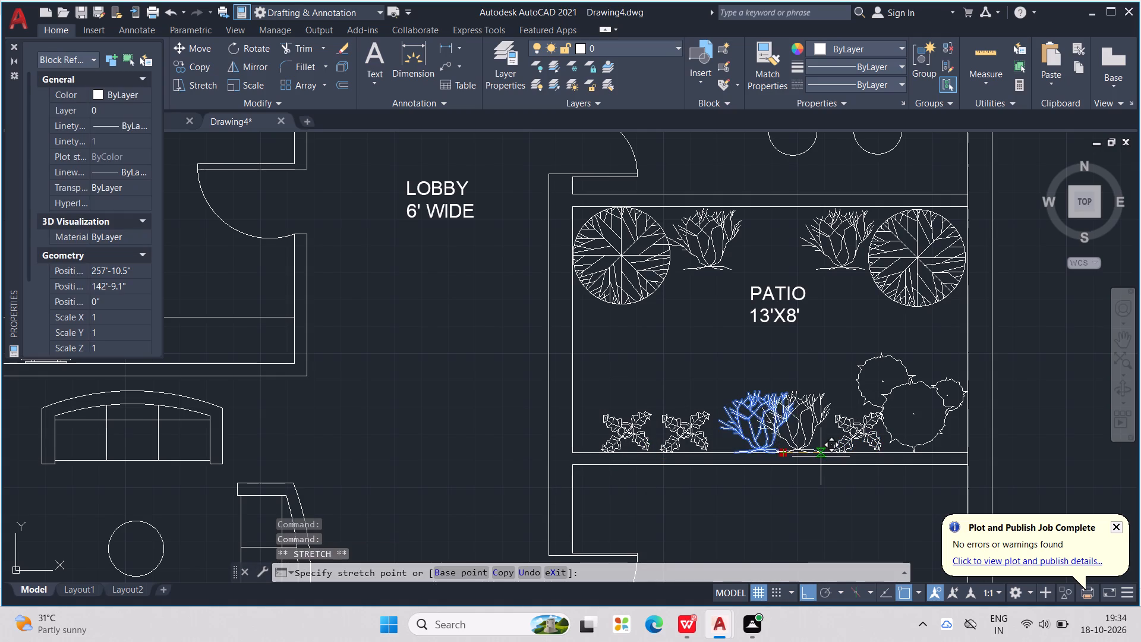
{"action": "left_click_drag", "start_coordinate": [821, 457], "coordinate": [821, 457]}
{"action": "left_click", "coordinate": [821, 457]}
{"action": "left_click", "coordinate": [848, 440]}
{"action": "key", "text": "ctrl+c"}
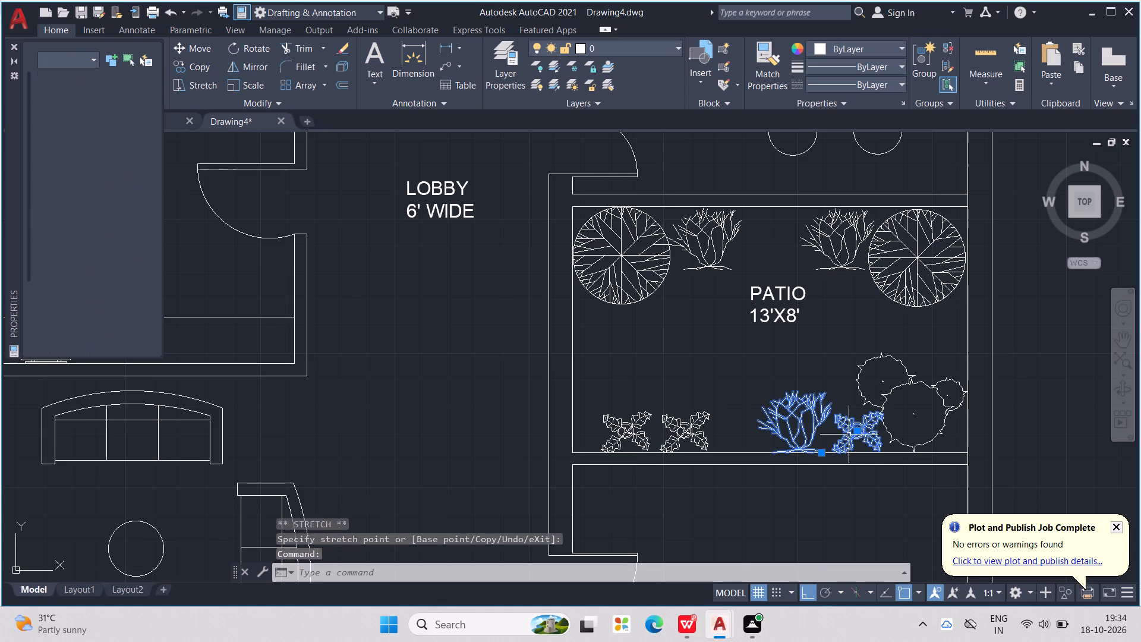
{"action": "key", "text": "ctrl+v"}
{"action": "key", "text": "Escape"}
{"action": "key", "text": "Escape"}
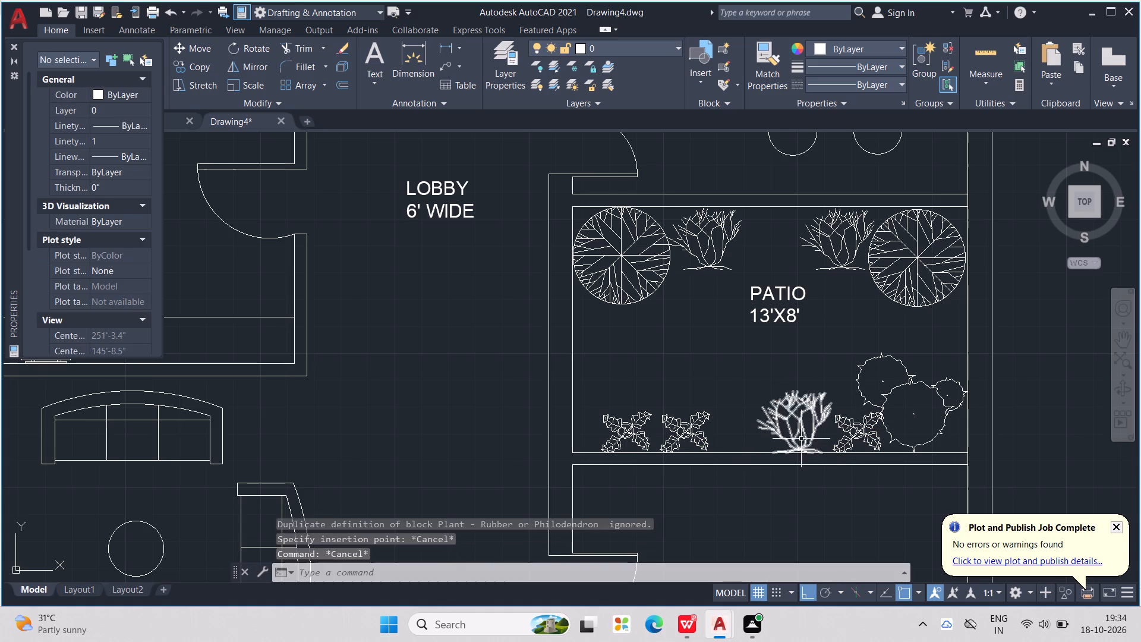
Place another copy of the small leafy plant on the patio's south wall, between the two west copies and the shrub.
{"action": "left_click", "coordinate": [848, 437]}
{"action": "key", "text": "ctrl+c"}
{"action": "key", "text": "ctrl+v"}
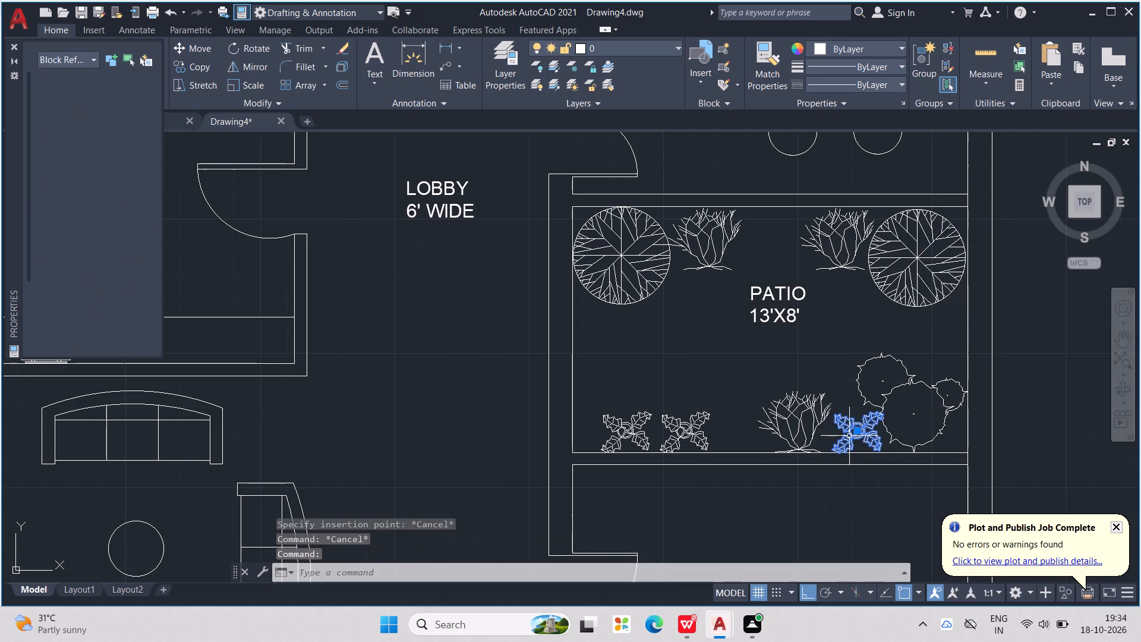
{"action": "scroll", "coordinate": [703, 452], "scroll_direction": "up", "scroll_amount": 2}
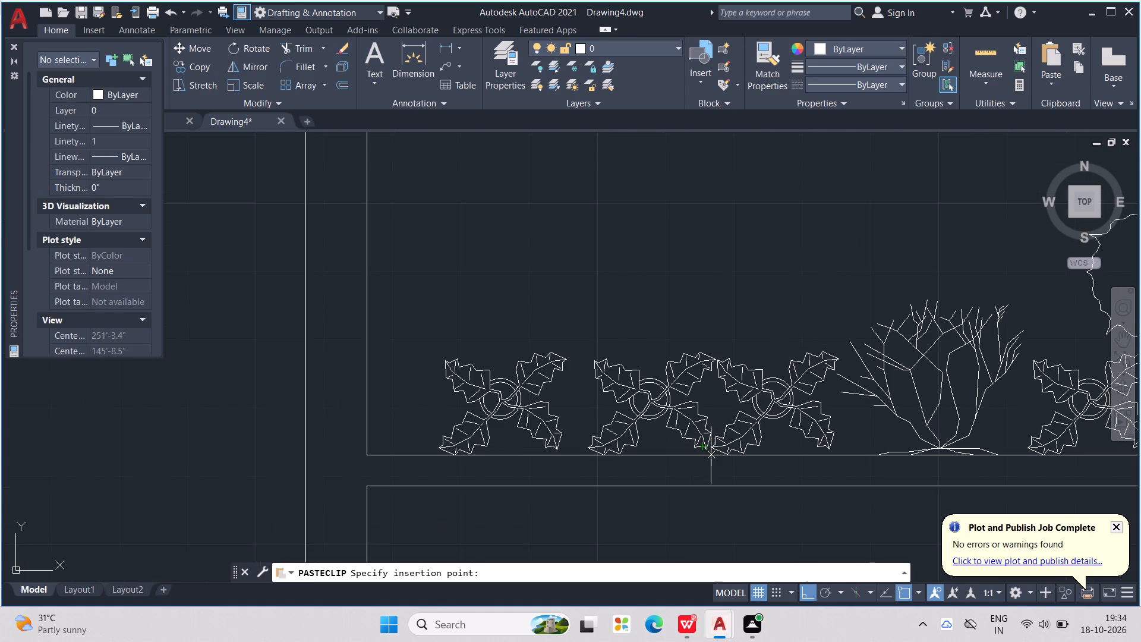
{"action": "left_click", "coordinate": [721, 458]}
{"action": "scroll", "coordinate": [721, 446], "scroll_direction": "down", "scroll_amount": 2}
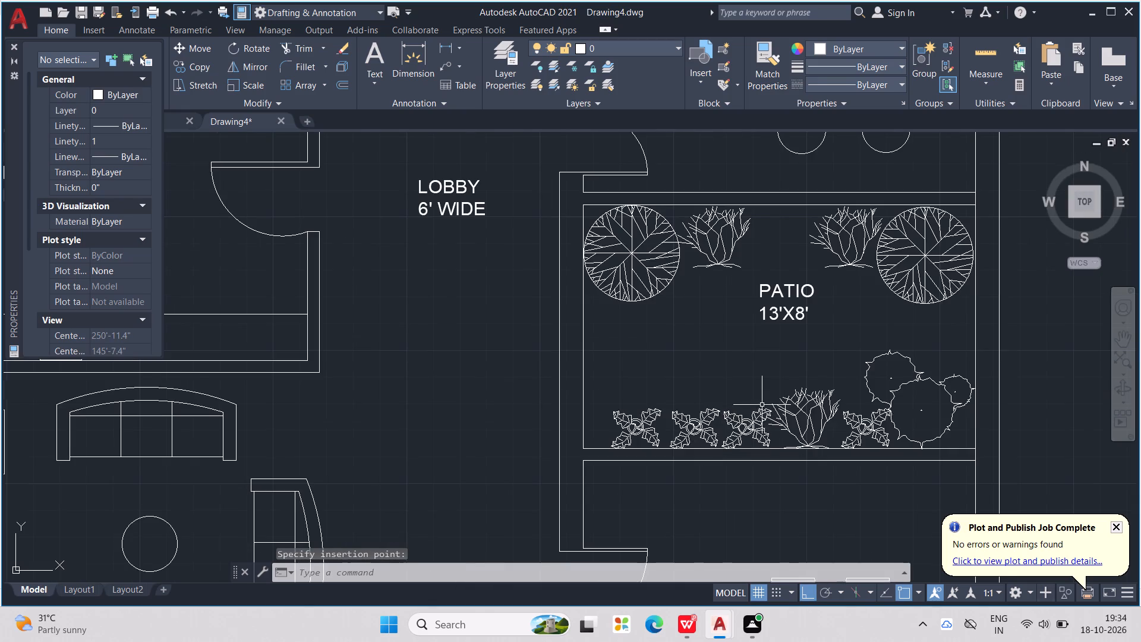
Draw a short vertical line across the wall between the dining and drawing rooms, below the DINING label.
{"action": "middle_click_drag", "start_coordinate": [761, 401], "coordinate": [706, 385]}
{"action": "scroll", "coordinate": [758, 399], "scroll_direction": "down", "scroll_amount": 1}
{"action": "scroll", "coordinate": [704, 382], "scroll_direction": "down", "scroll_amount": 2}
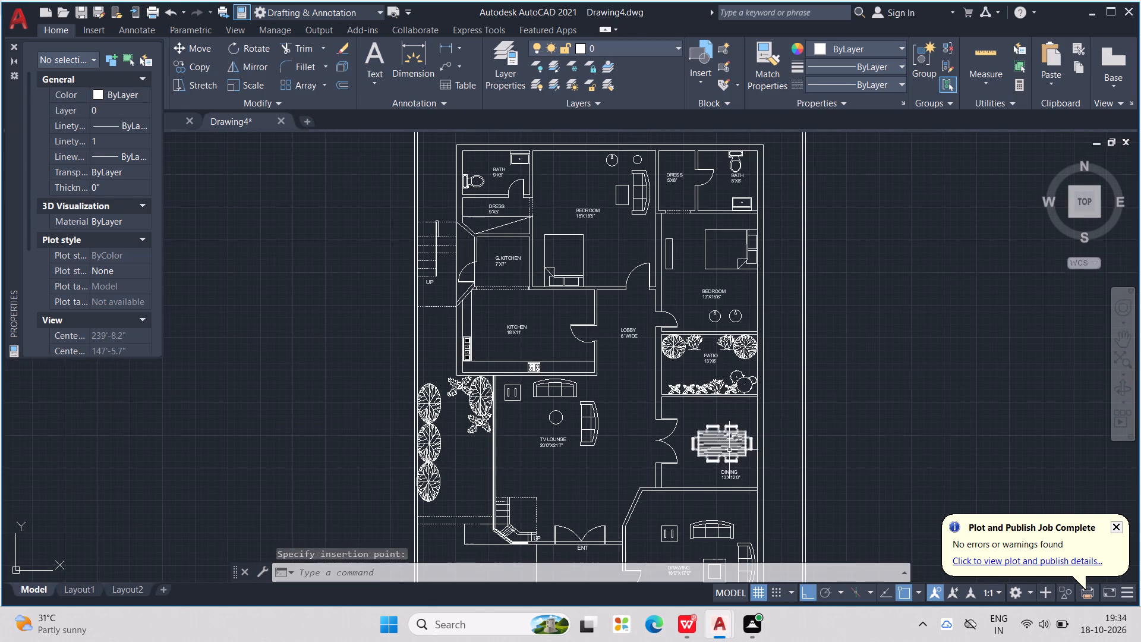
{"action": "middle_click_drag", "start_coordinate": [729, 450], "coordinate": [745, 404]}
{"action": "scroll", "coordinate": [737, 462], "scroll_direction": "up", "scroll_amount": 3}
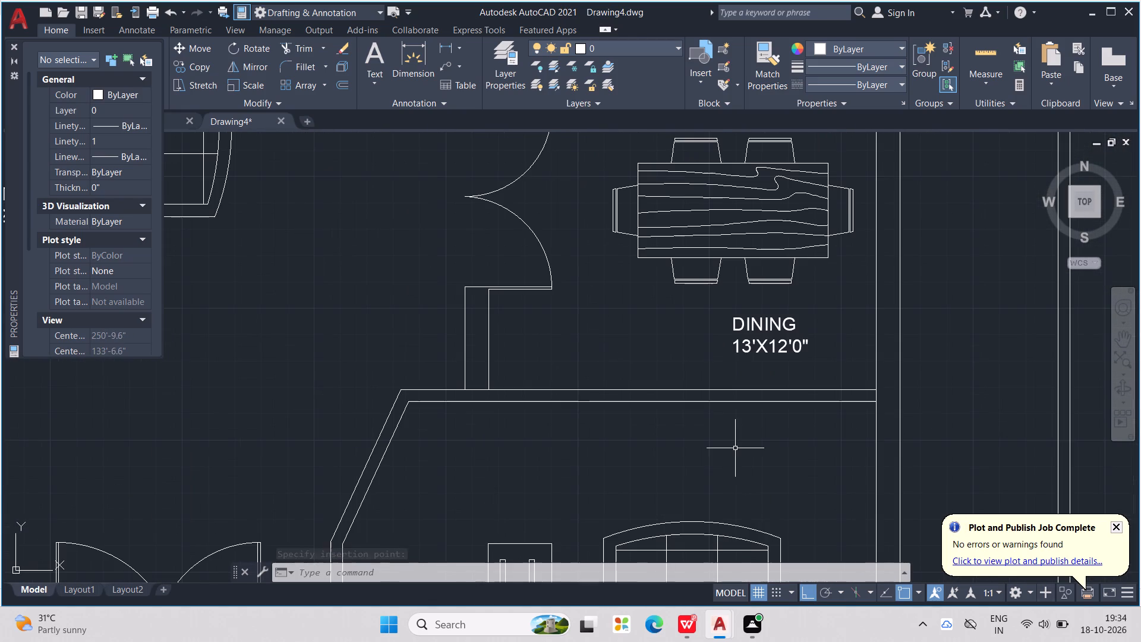
{"action": "key", "text": "l"}
{"action": "key", "text": "Return"}
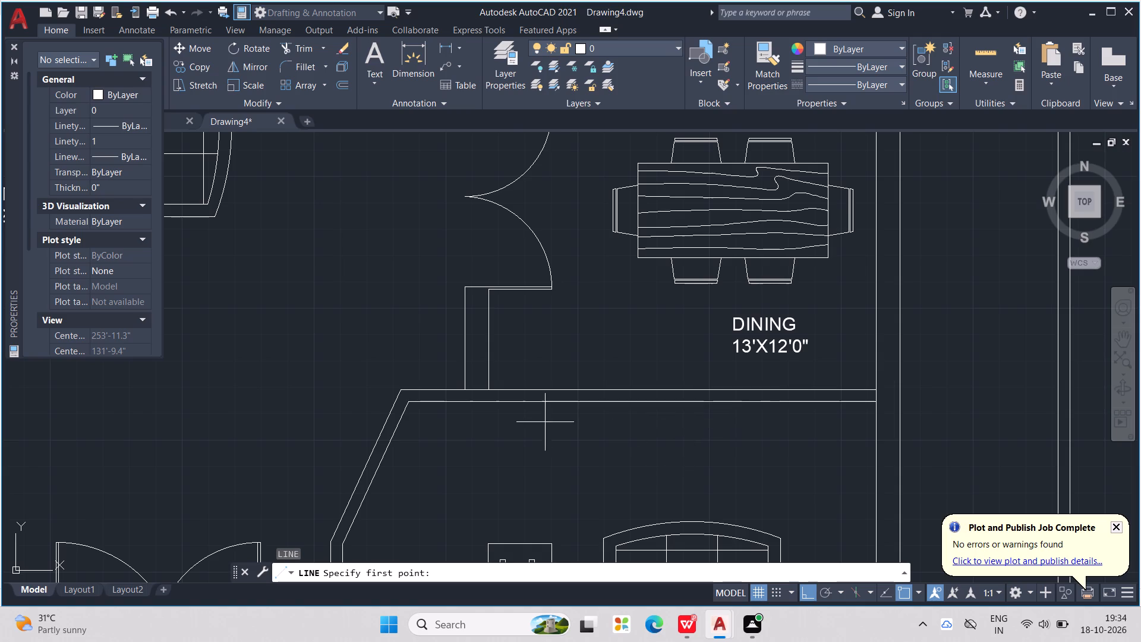
{"action": "left_click", "coordinate": [794, 384]}
{"action": "left_click", "coordinate": [809, 437]}
{"action": "key", "text": "Escape"}
{"action": "key", "text": "Escape"}
{"action": "key", "text": "Escape"}
{"action": "key", "text": "Escape"}
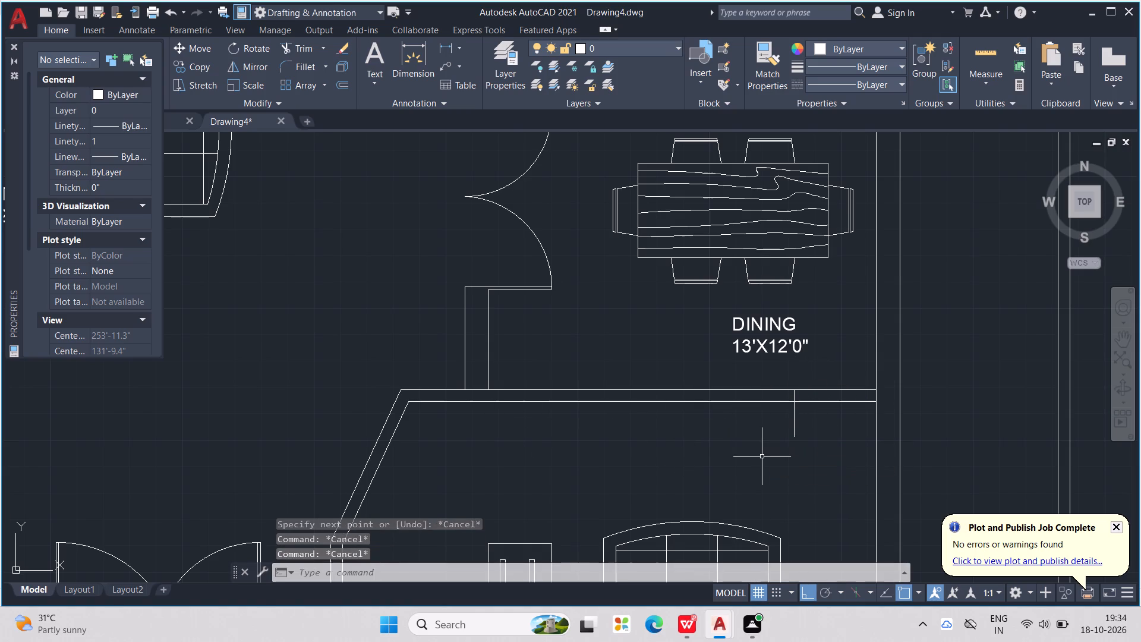
Offset the short vertical line on the dining room's south wall 3' to the west.
{"action": "type", "text": "OFF"}
{"action": "key", "text": "Return"}
{"action": "type", "text": "3'"}
{"action": "key", "text": "Return"}
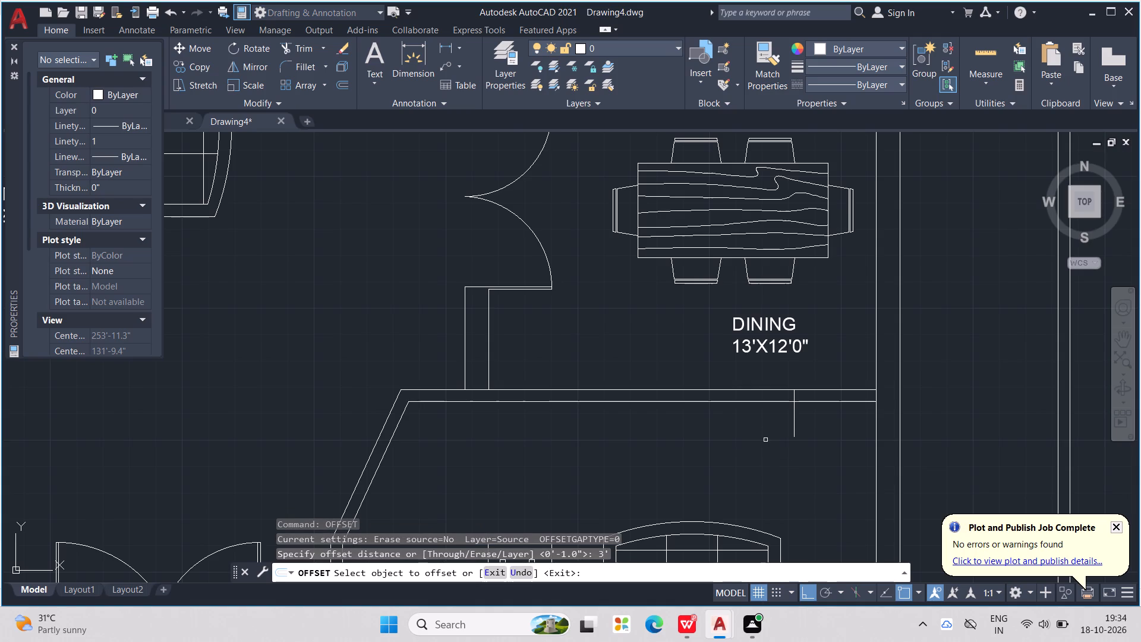
{"action": "left_click", "coordinate": [794, 422]}
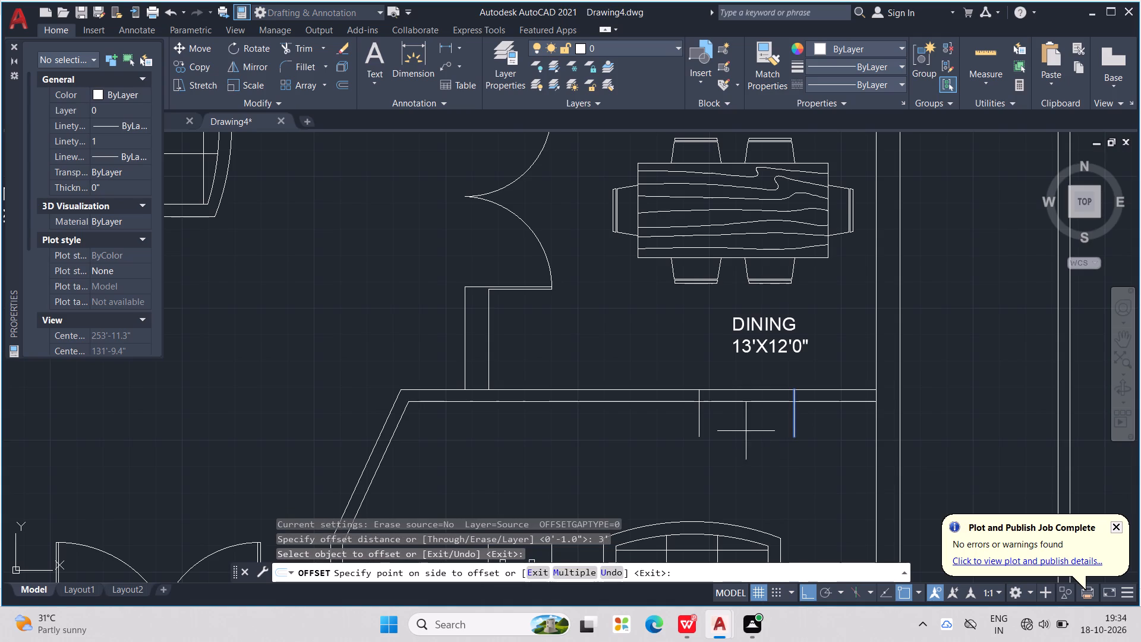
{"action": "left_click", "coordinate": [730, 433]}
{"action": "key", "text": "Escape"}
{"action": "key", "text": "Escape"}
{"action": "scroll", "coordinate": [726, 436], "scroll_direction": "down", "scroll_amount": 2}
{"action": "key", "text": "Escape"}
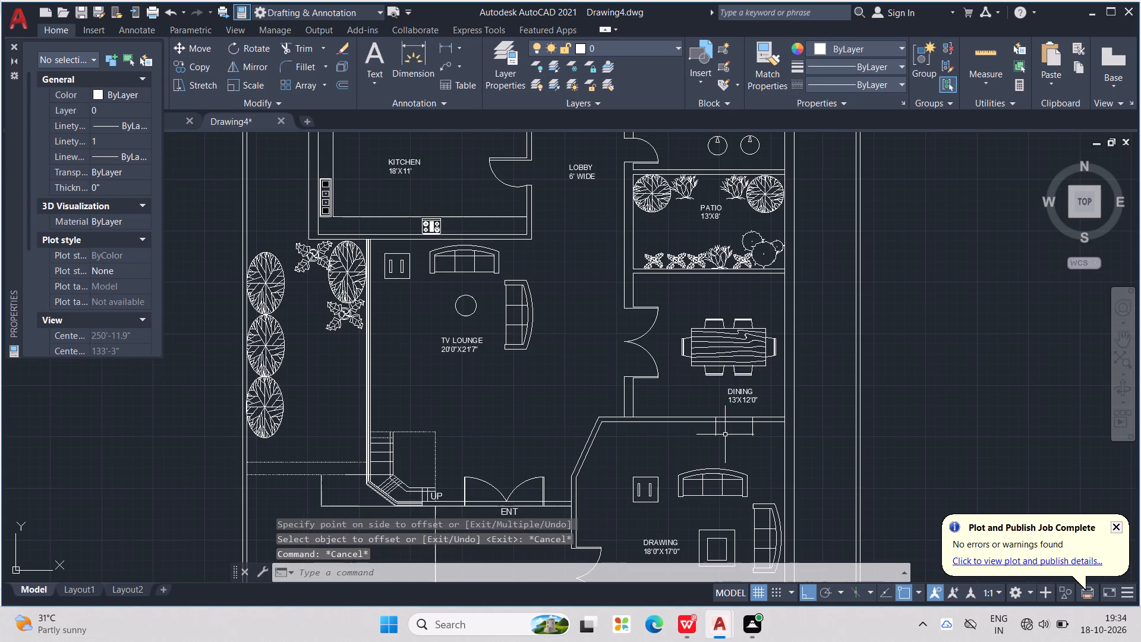
{"action": "key", "text": "Escape"}
{"action": "key", "text": "Escape"}
Offset the new vertical line on the dining room's south wall a further 2' to the west.
{"action": "type", "text": "OFF"}
{"action": "key", "text": "Return"}
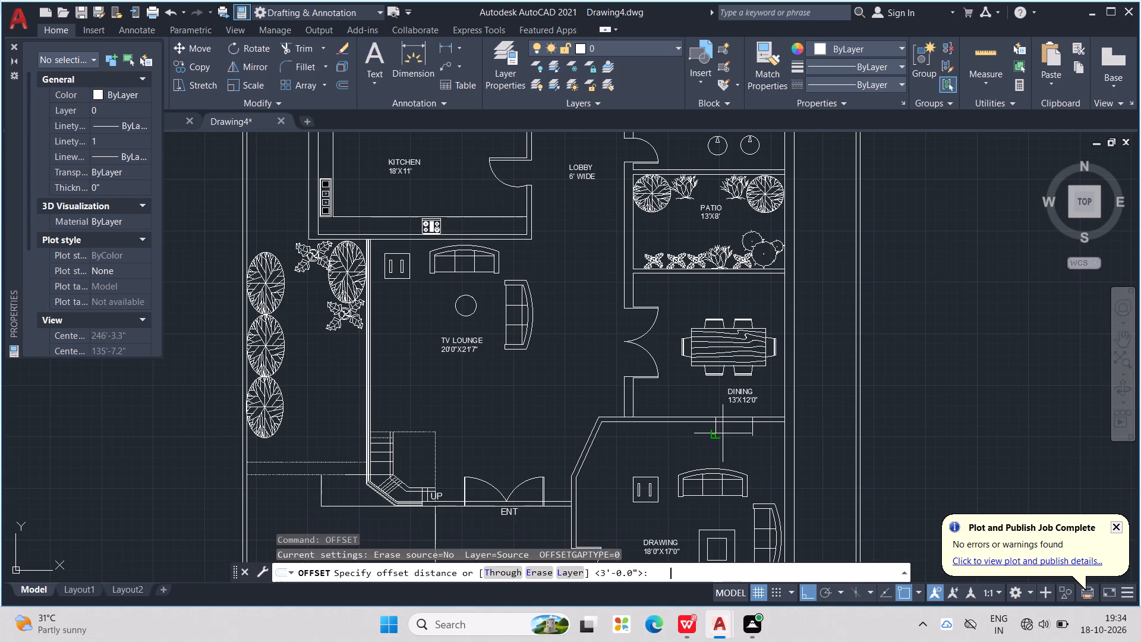
{"action": "type", "text": "2'"}
{"action": "key", "text": "Return"}
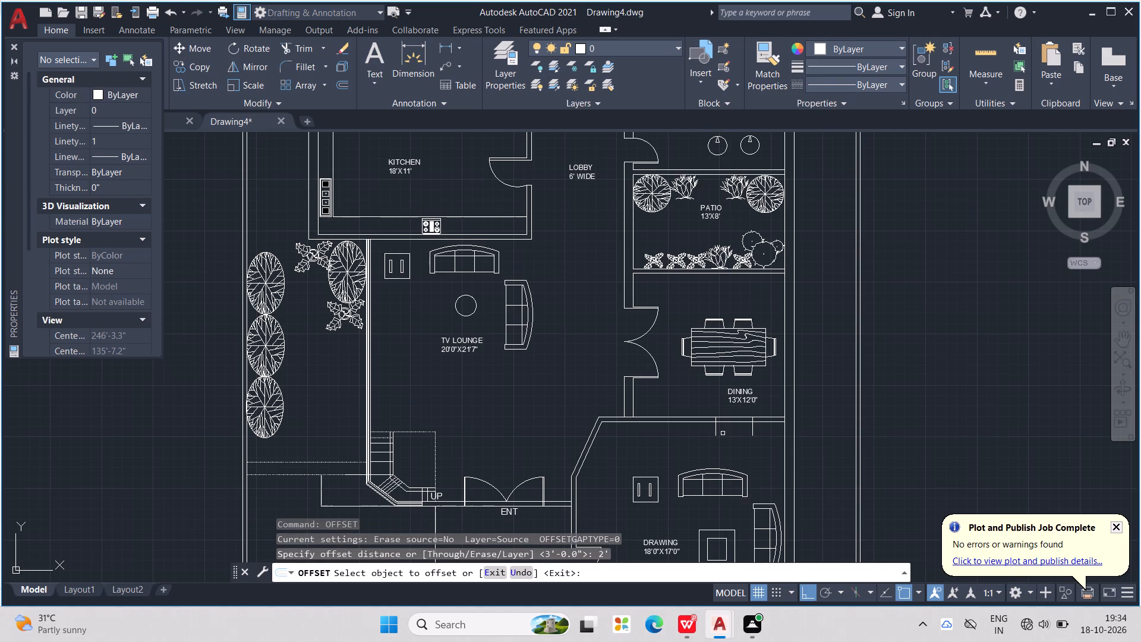
{"action": "scroll", "coordinate": [720, 433], "scroll_direction": "up", "scroll_amount": 2}
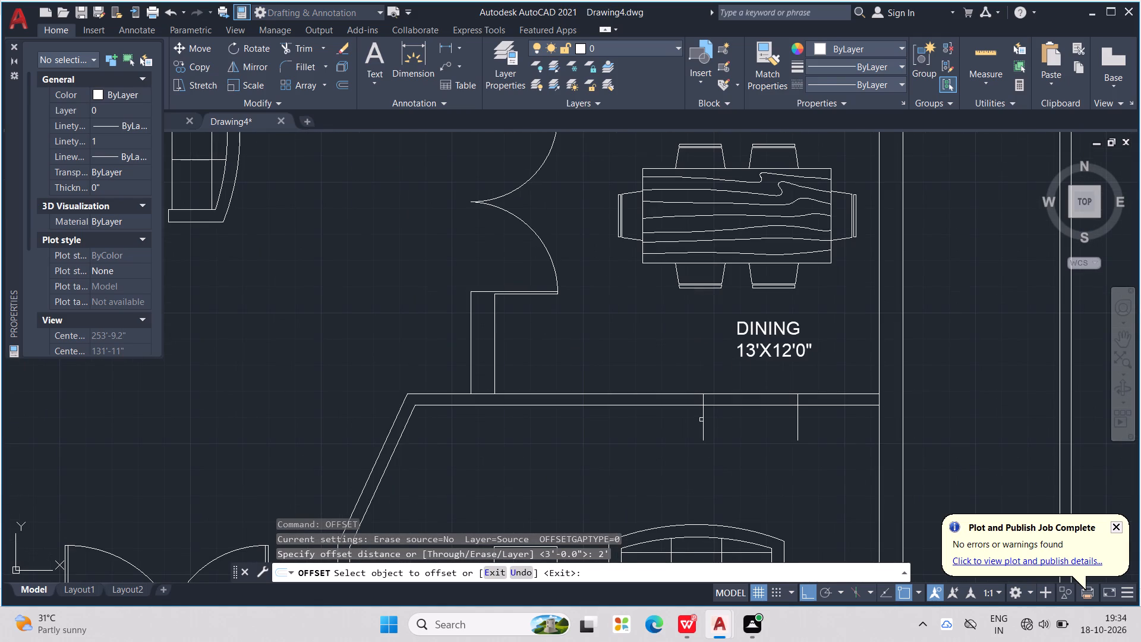
{"action": "left_click", "coordinate": [703, 417]}
{"action": "left_click", "coordinate": [654, 433]}
{"action": "key", "text": "Escape"}
{"action": "key", "text": "Escape"}
{"action": "key", "text": "Escape"}
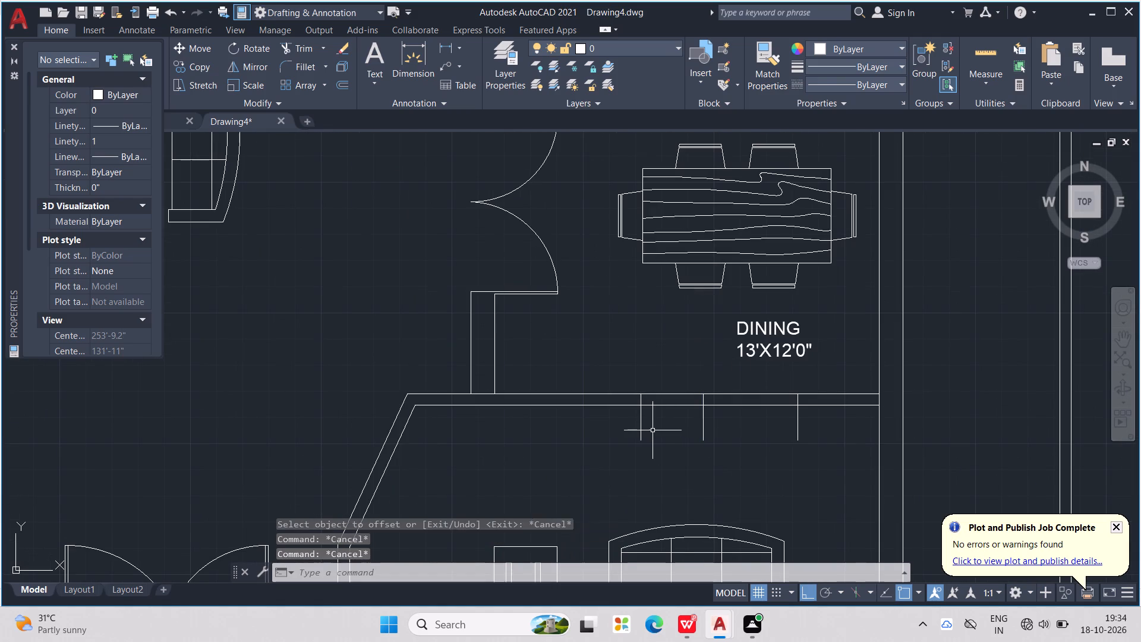
{"action": "key", "text": "Escape"}
Trim the dining room's south wall between the outer vertical lines to form an opening, and remove the middle line and protruding ends.
{"action": "key", "text": "t"}
{"action": "key", "text": "r"}
{"action": "key", "text": "Return"}
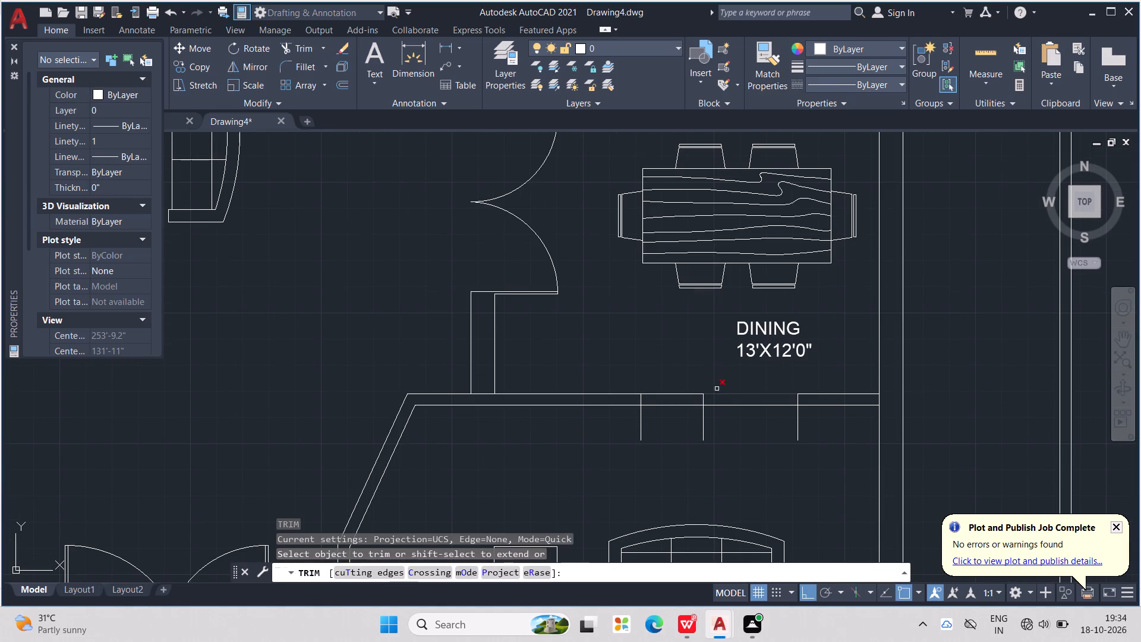
{"action": "left_click_drag", "start_coordinate": [717, 382], "coordinate": [685, 381]}
{"action": "left_click_drag", "start_coordinate": [689, 387], "coordinate": [708, 402]}
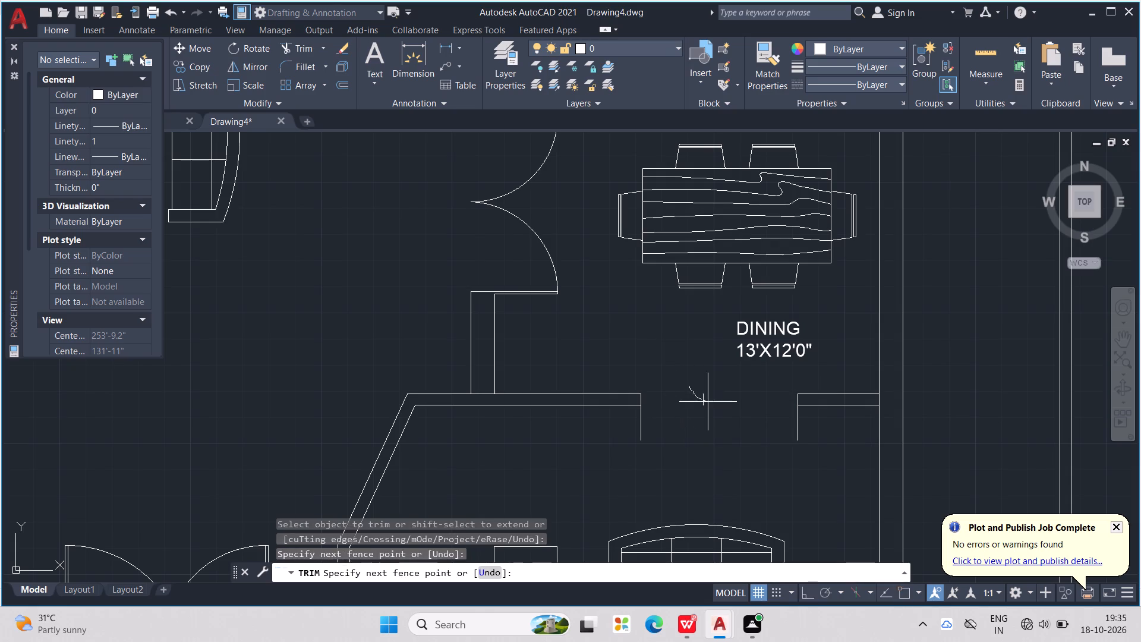
{"action": "left_click_drag", "start_coordinate": [708, 402], "coordinate": [722, 404]}
{"action": "left_click_drag", "start_coordinate": [735, 411], "coordinate": [836, 416]}
{"action": "left_click_drag", "start_coordinate": [825, 423], "coordinate": [636, 426]}
{"action": "left_click_drag", "start_coordinate": [636, 426], "coordinate": [632, 426]}
{"action": "key", "text": "Escape"}
{"action": "key", "text": "Escape"}
{"action": "key", "text": "Escape"}
{"action": "key", "text": "Escape"}
{"action": "key", "text": "Escape"}
{"action": "key", "text": "Escape"}
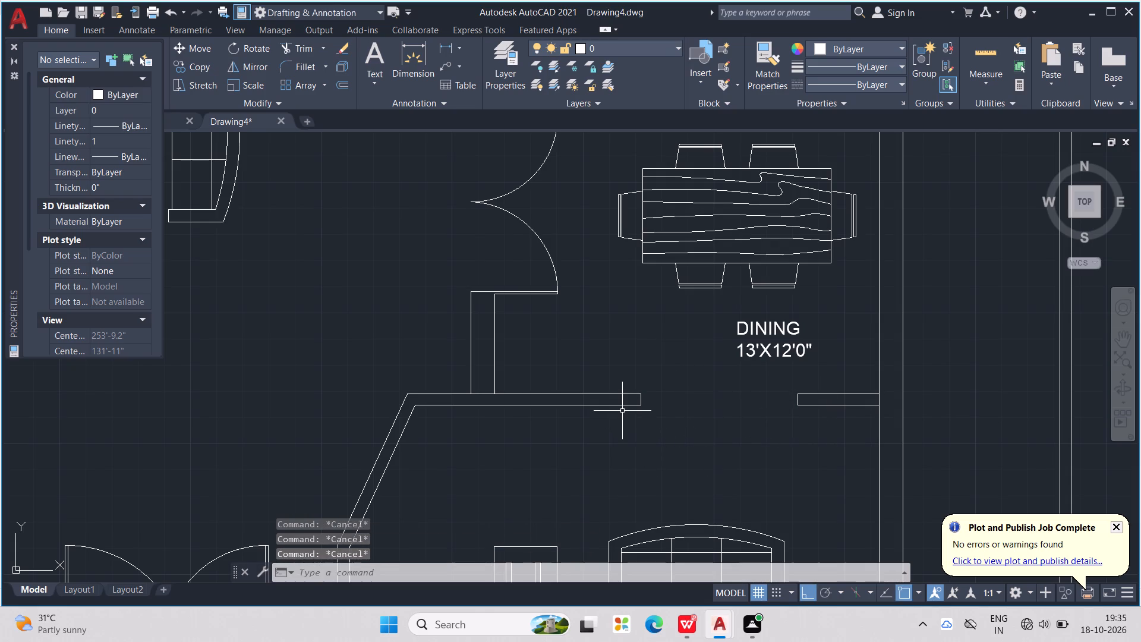
{"action": "key", "text": "Escape"}
Draw a line with linetype JIS_02_0.7 across the north edge of the opening between the dining and drawing rooms.
{"action": "key", "text": "l"}
{"action": "key", "text": "Return"}
{"action": "scroll", "coordinate": [634, 394], "scroll_direction": "up", "scroll_amount": 1}
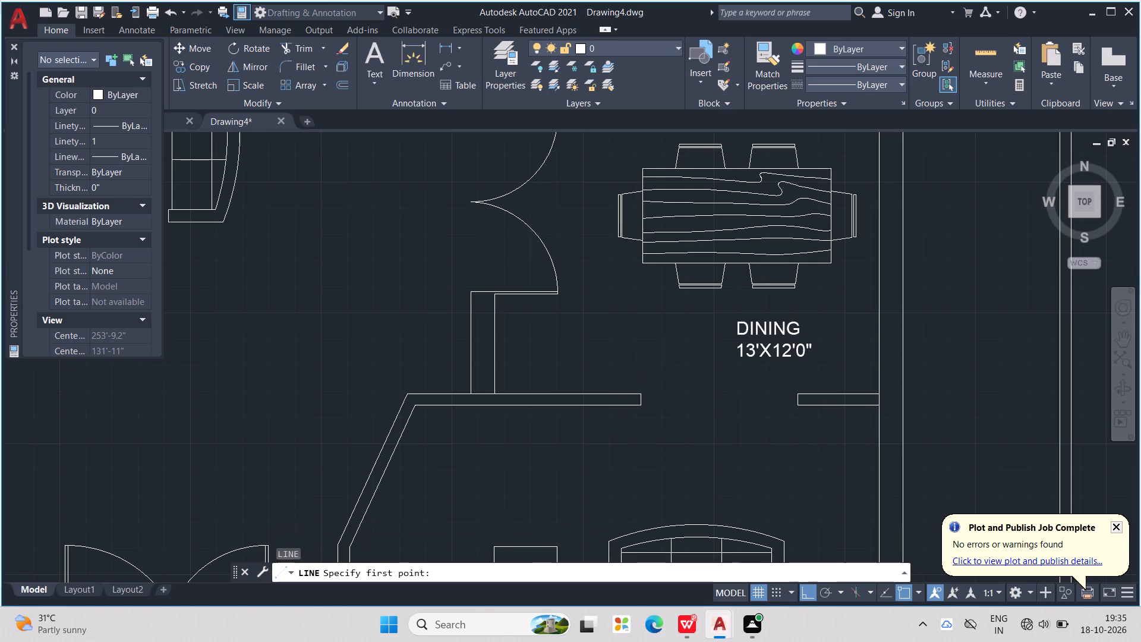
{"action": "left_click", "coordinate": [868, 90]}
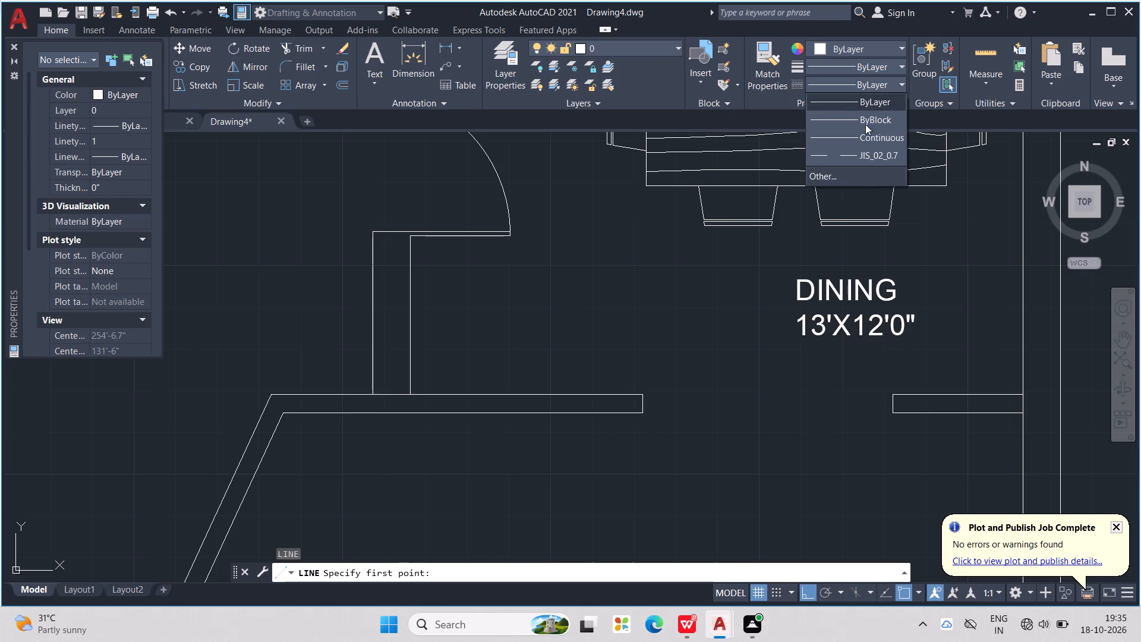
{"action": "left_click", "coordinate": [862, 151]}
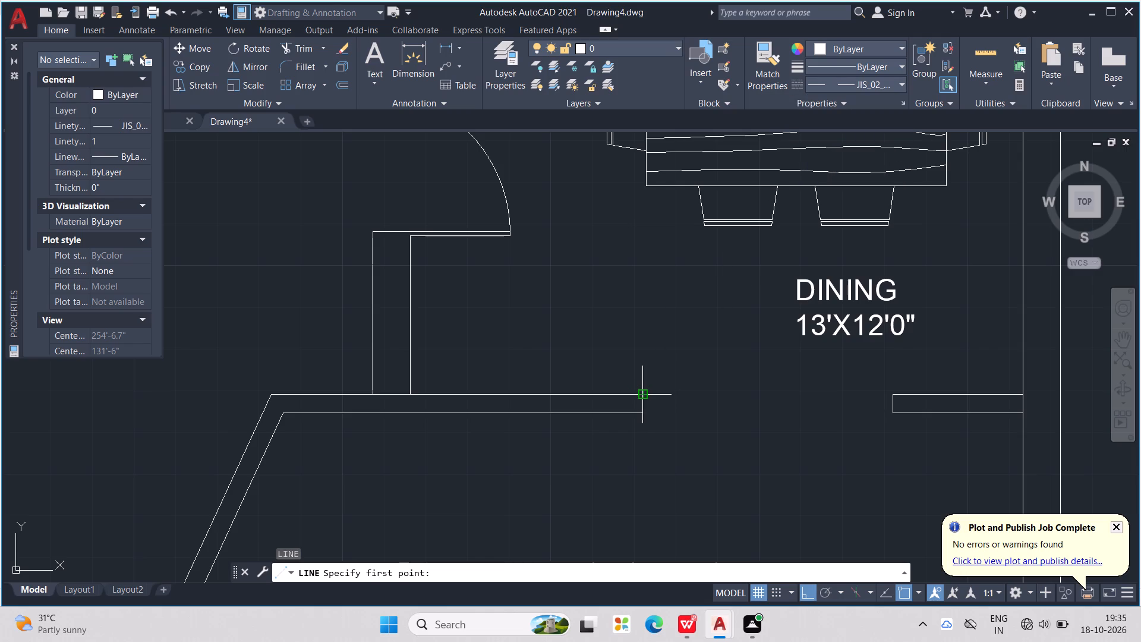
{"action": "left_click", "coordinate": [639, 392]}
{"action": "left_click", "coordinate": [897, 391]}
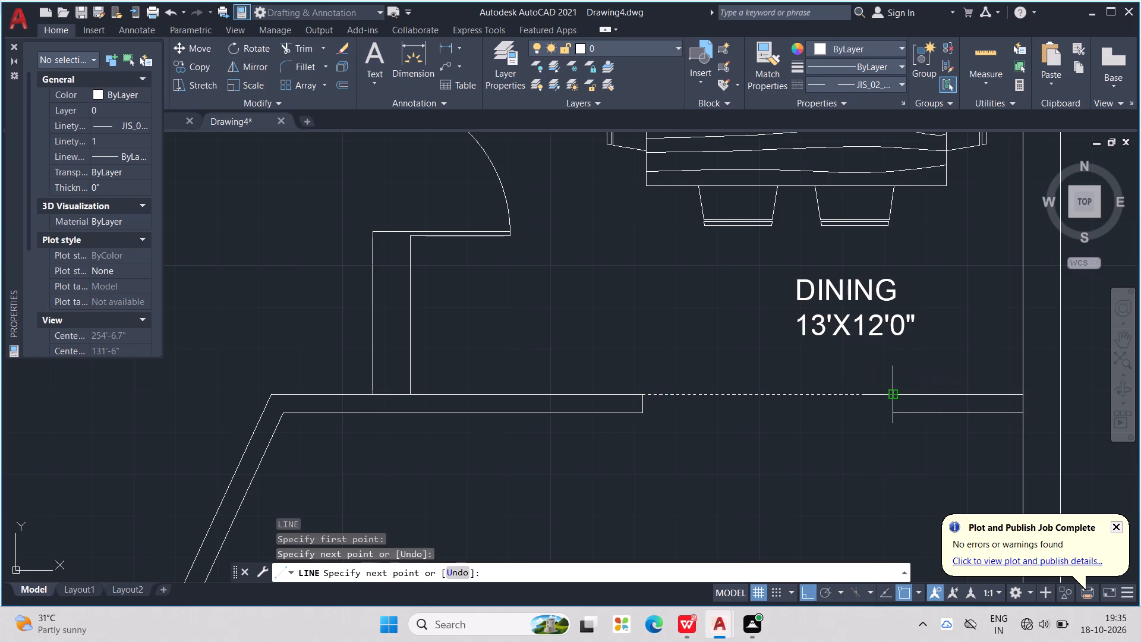
{"action": "key", "text": "Escape"}
Draw a second line with linetype JIS_02_0.7 across the south edge of the opening between the dining and drawing rooms.
{"action": "key", "text": "l"}
{"action": "key", "text": "Return"}
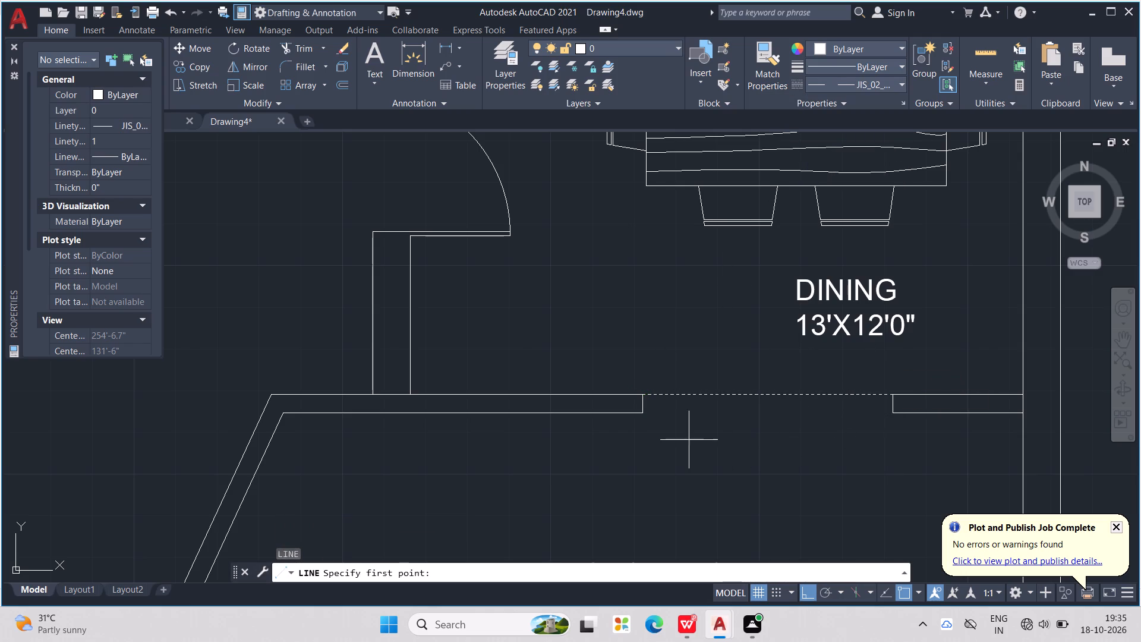
{"action": "left_click", "coordinate": [643, 414]}
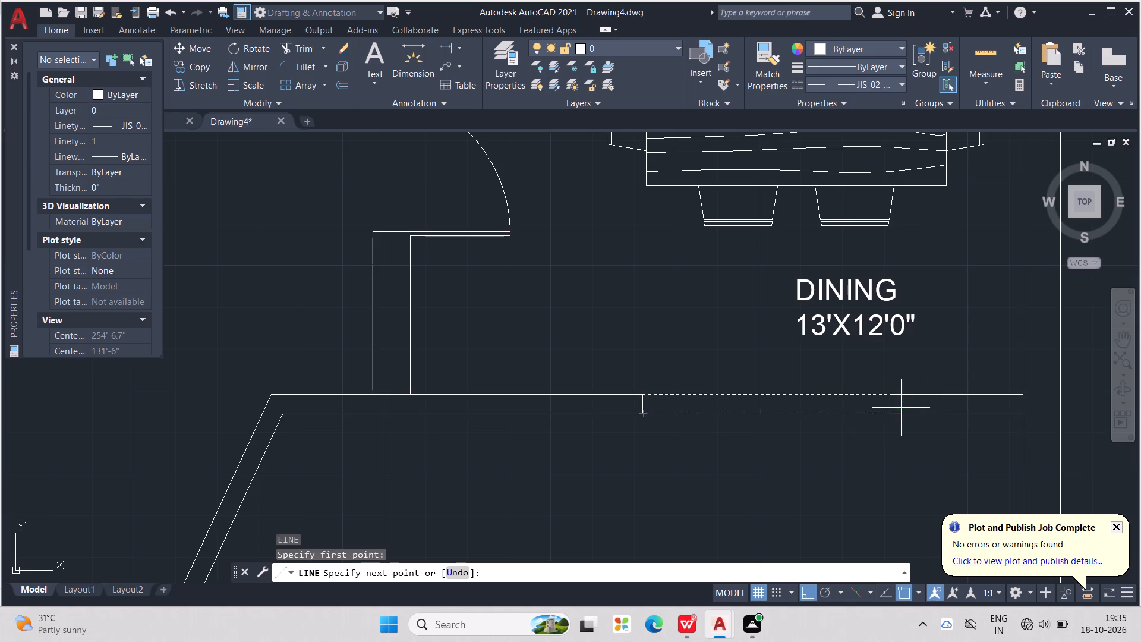
{"action": "left_click", "coordinate": [894, 411]}
{"action": "scroll", "coordinate": [897, 409], "scroll_direction": "down", "scroll_amount": 3}
{"action": "middle_click_drag", "start_coordinate": [909, 432], "coordinate": [818, 364]}
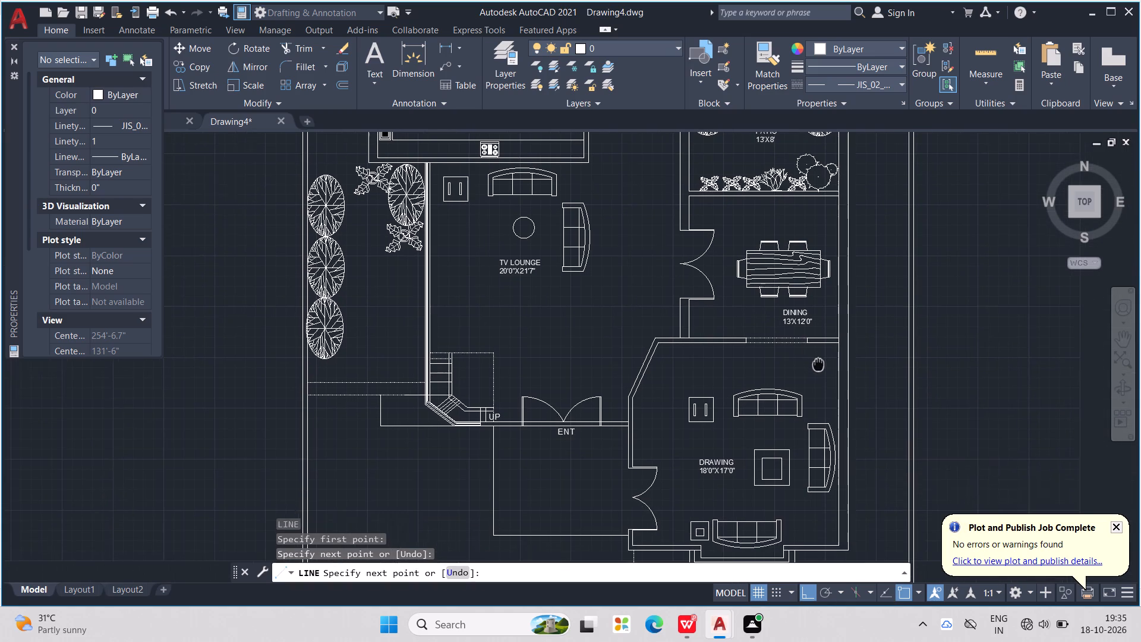
{"action": "middle_click_drag", "start_coordinate": [818, 364], "coordinate": [818, 364]}
{"action": "key", "text": "Escape"}
{"action": "key", "text": "Escape"}
{"action": "key", "text": "Escape"}
{"action": "key", "text": "Escape"}
Show DesignCenter and close the Properties palette.
{"action": "middle_click_drag", "start_coordinate": [858, 325], "coordinate": [886, 310]}
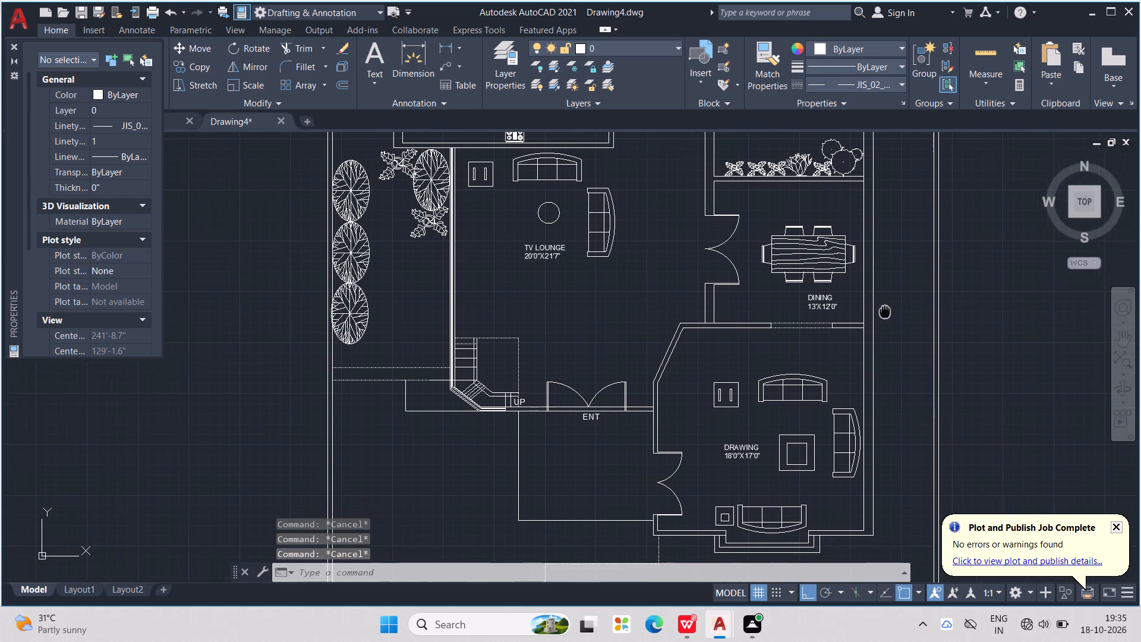
{"action": "middle_click_drag", "start_coordinate": [886, 310], "coordinate": [980, 322]}
{"action": "scroll", "coordinate": [978, 322], "scroll_direction": "down", "scroll_amount": 1}
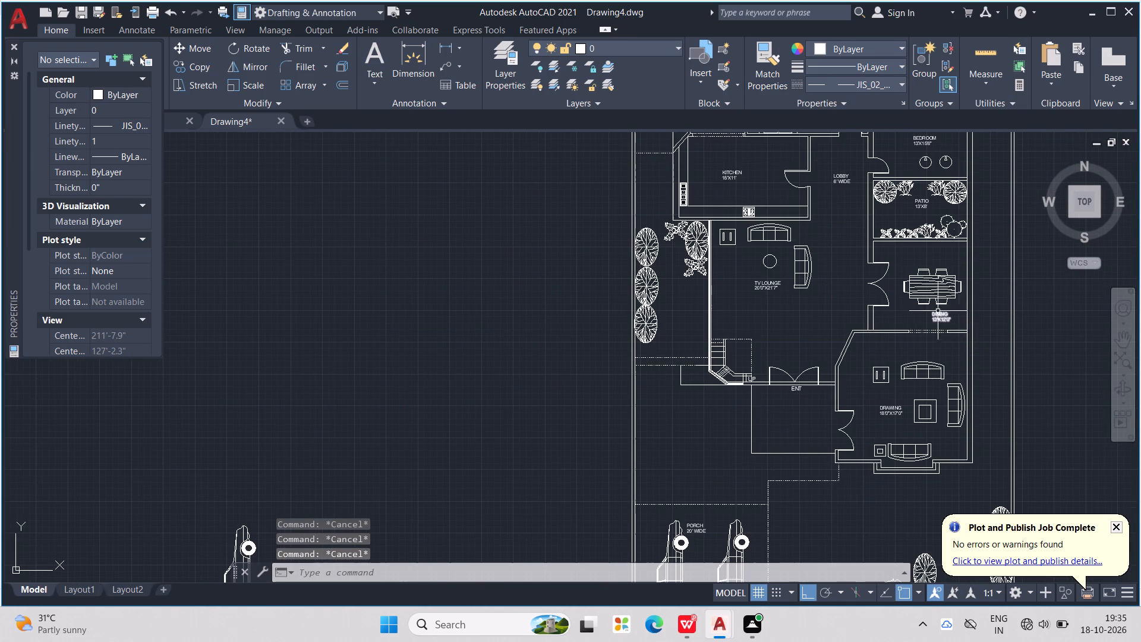
{"action": "key", "text": "ctrl+2"}
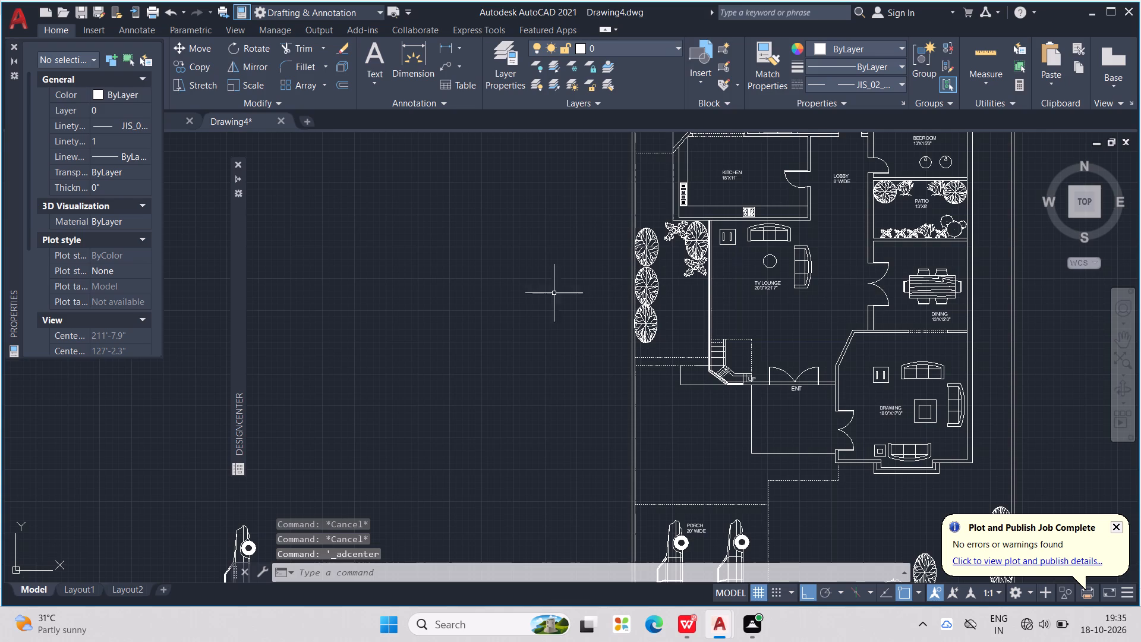
{"action": "left_click", "coordinate": [7, 45]}
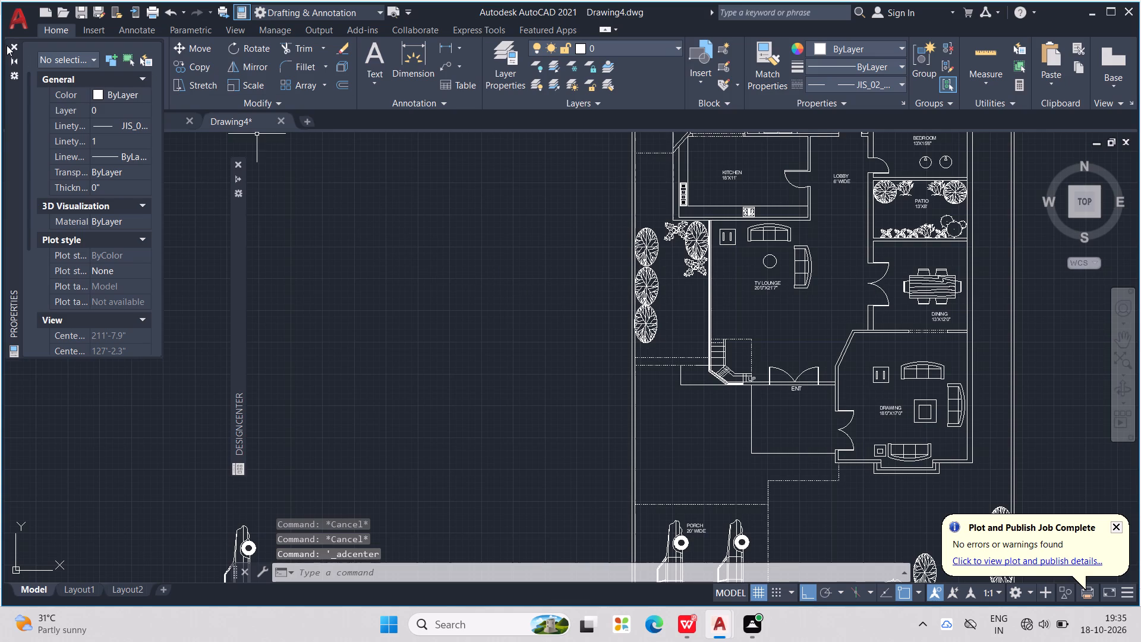
{"action": "left_click", "coordinate": [12, 42]}
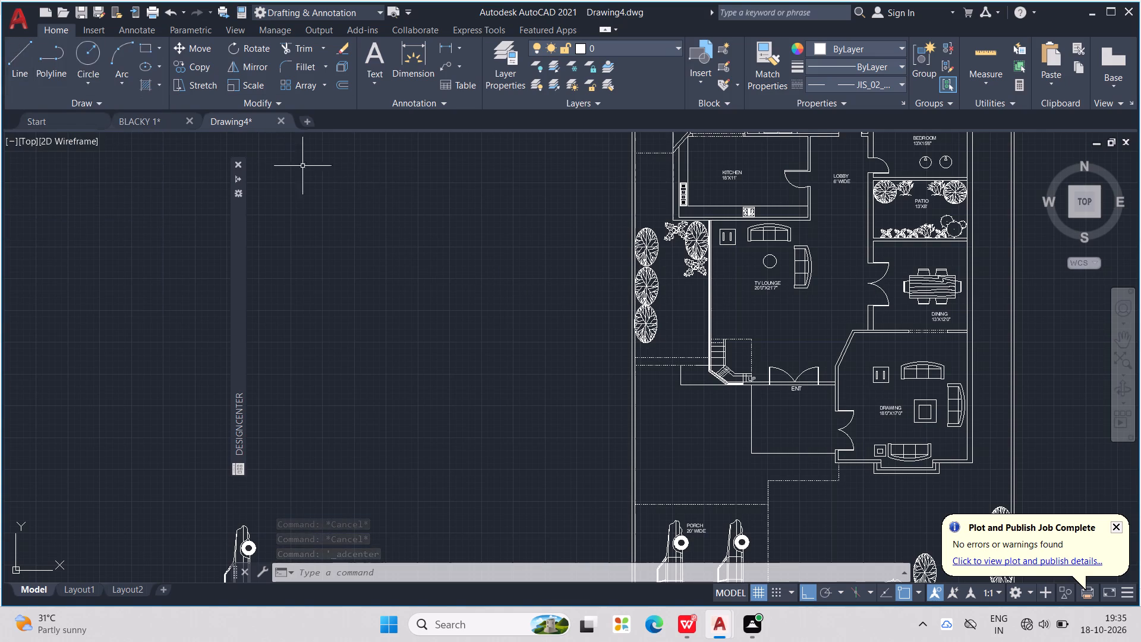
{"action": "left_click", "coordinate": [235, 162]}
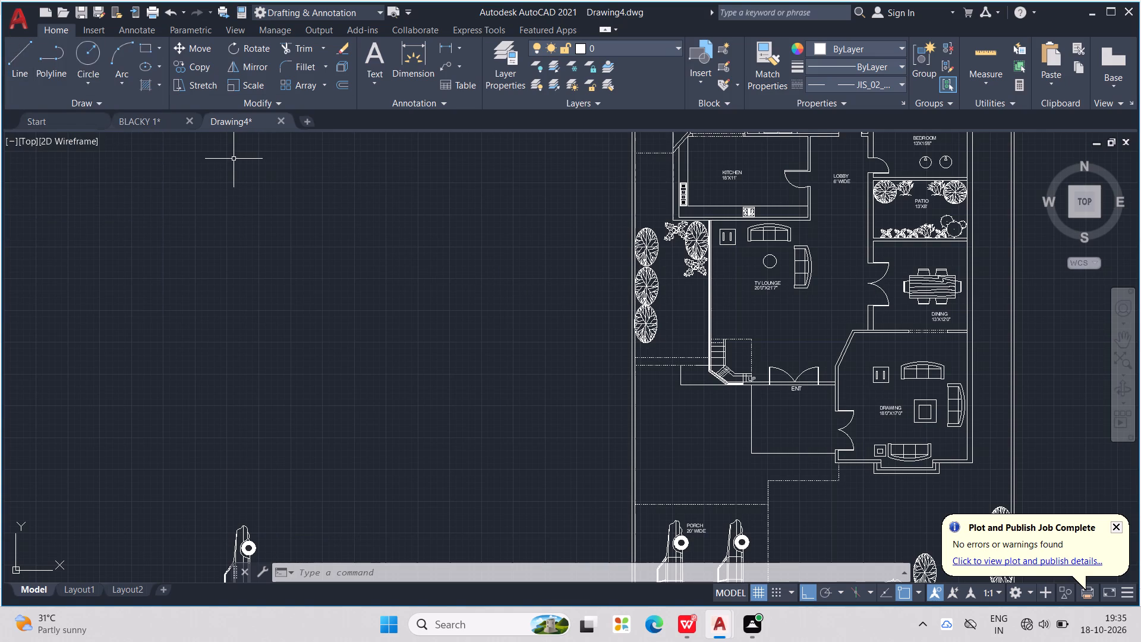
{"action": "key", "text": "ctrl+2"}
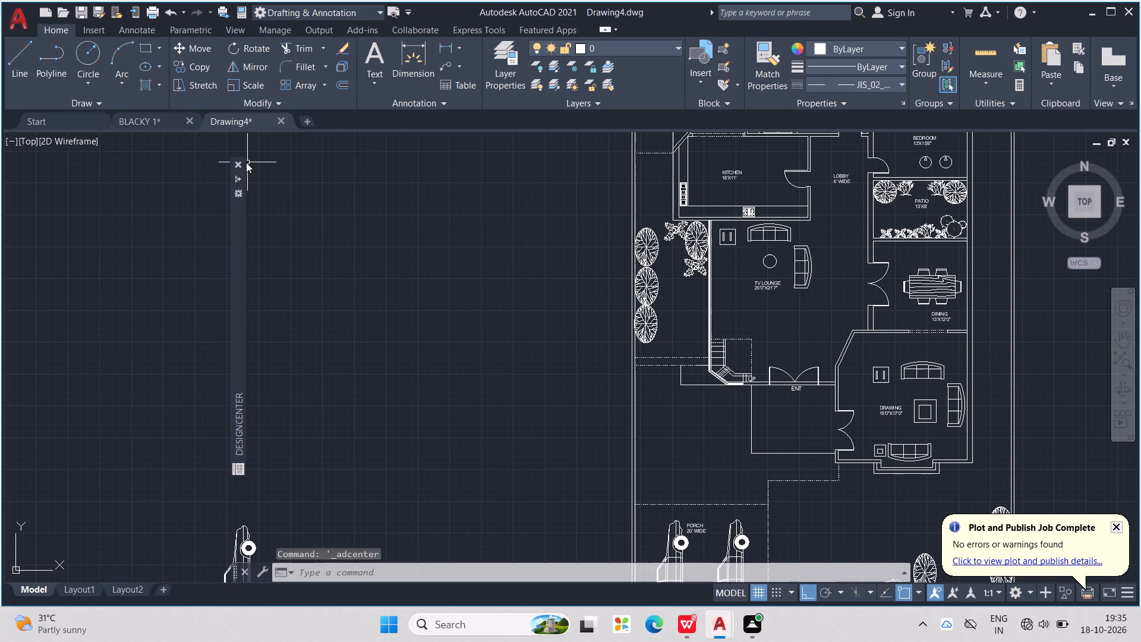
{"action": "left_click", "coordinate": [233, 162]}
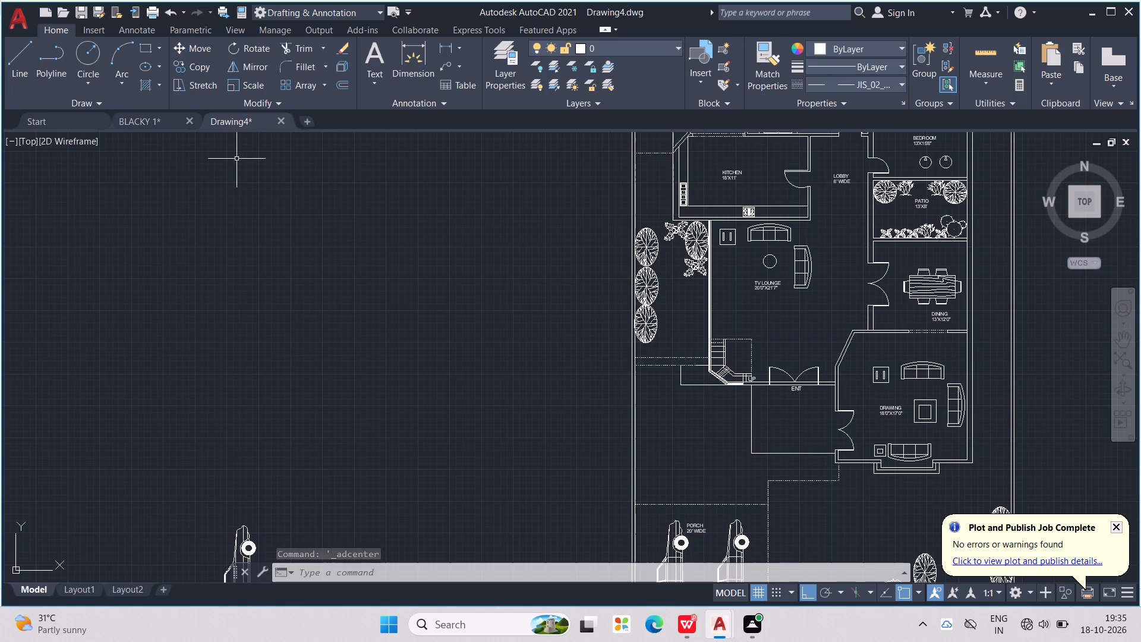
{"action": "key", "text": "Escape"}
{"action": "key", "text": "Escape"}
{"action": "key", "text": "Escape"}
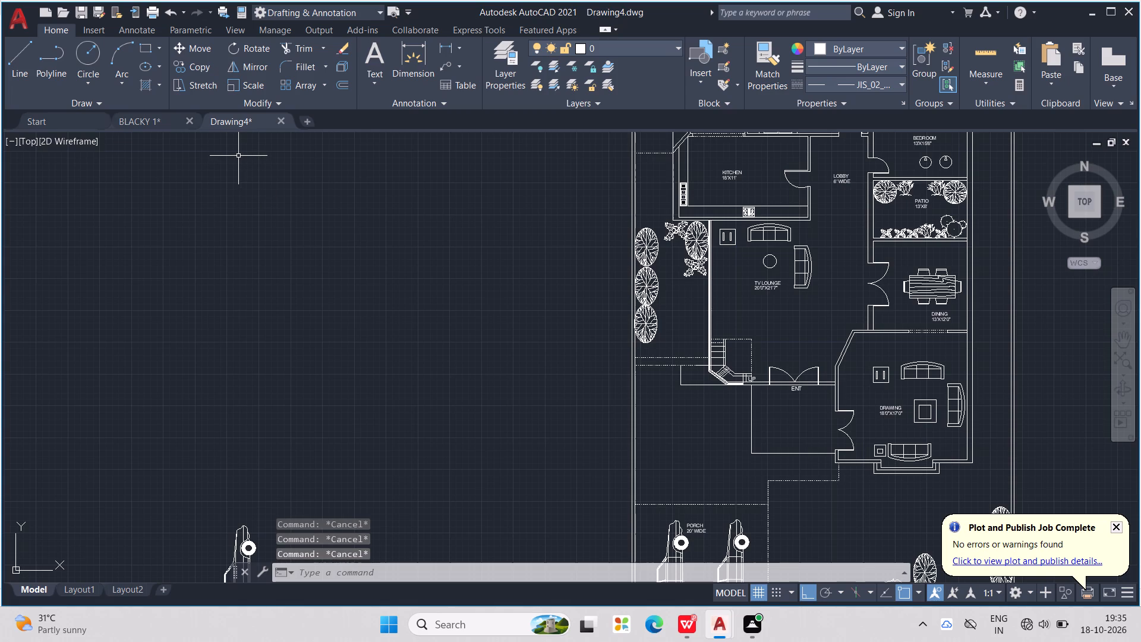
Open the Blocks collection of House Designer.dwg in DesignCenter.
{"action": "key", "text": "ctrl+2"}
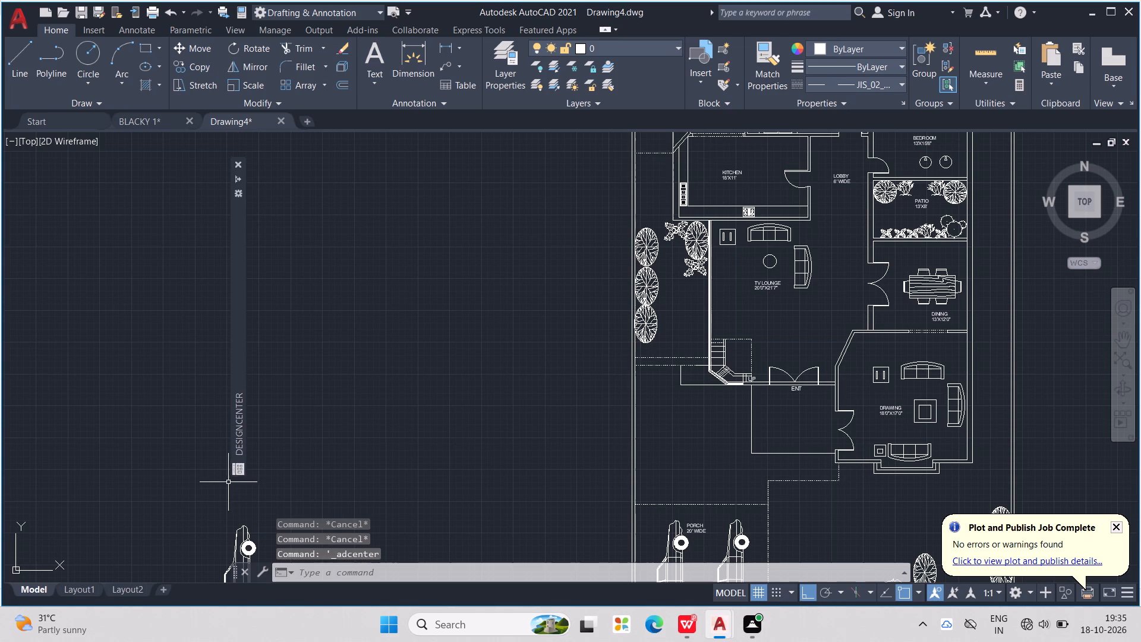
{"action": "left_click", "coordinate": [235, 470]}
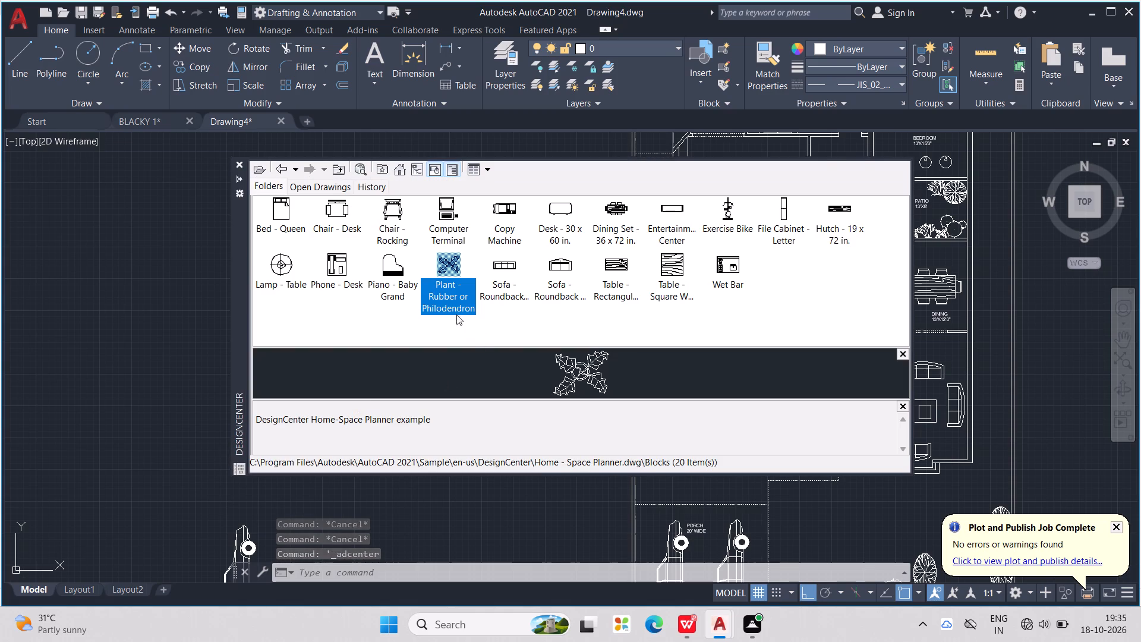
{"action": "left_click", "coordinate": [280, 172]}
{"action": "left_click", "coordinate": [280, 172]}
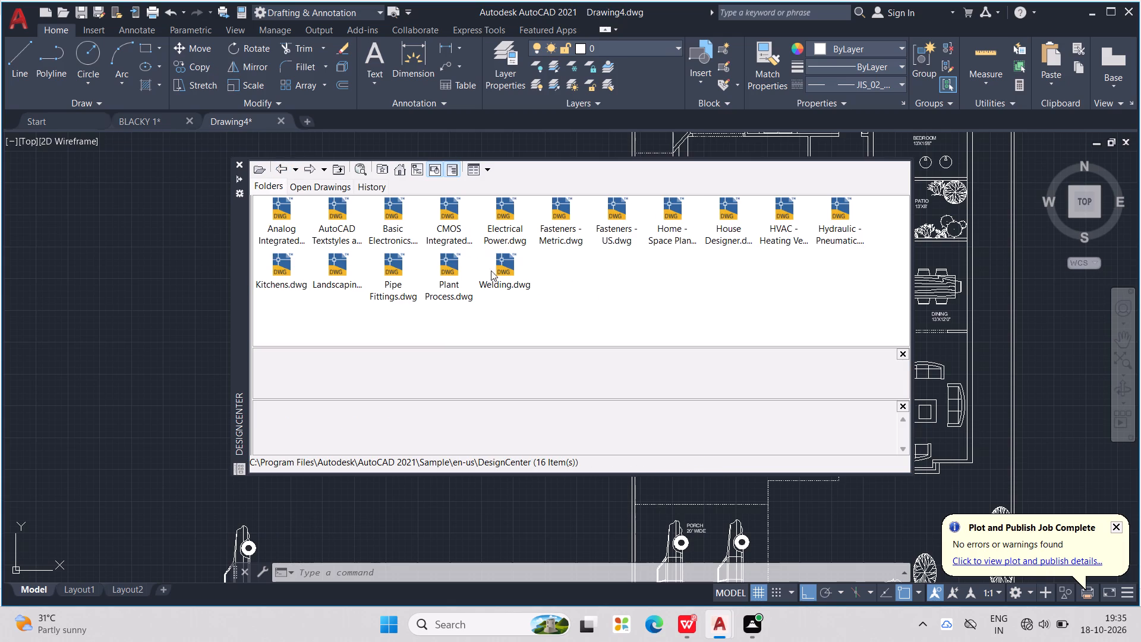
{"action": "triple_click", "coordinate": [735, 225]}
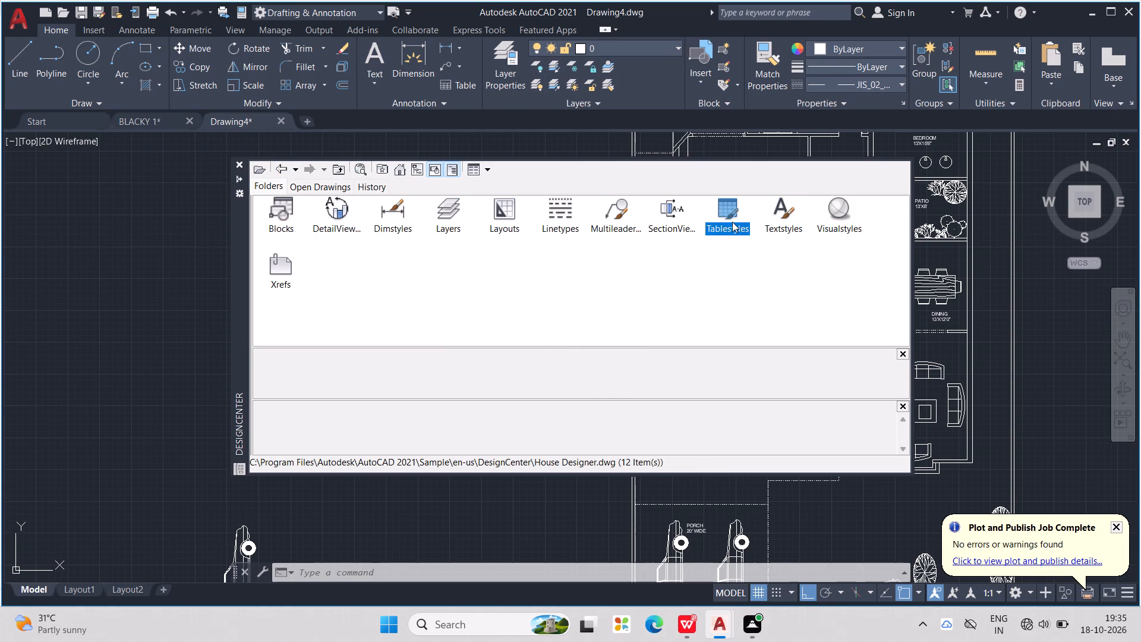
{"action": "triple_click", "coordinate": [292, 219]}
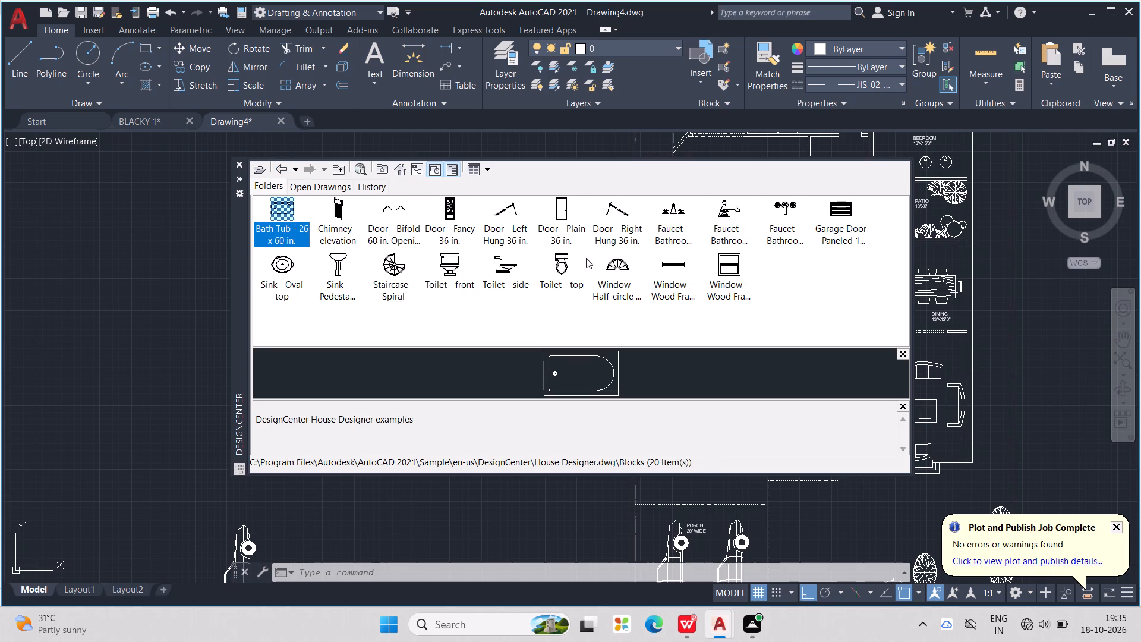
Insert the "Window - Wood Frame 36 in. Wide plan" block at X and Y scale 1.5 in the 15'X18'6" bedroom's north wall.
{"action": "double_click", "coordinate": [674, 265]}
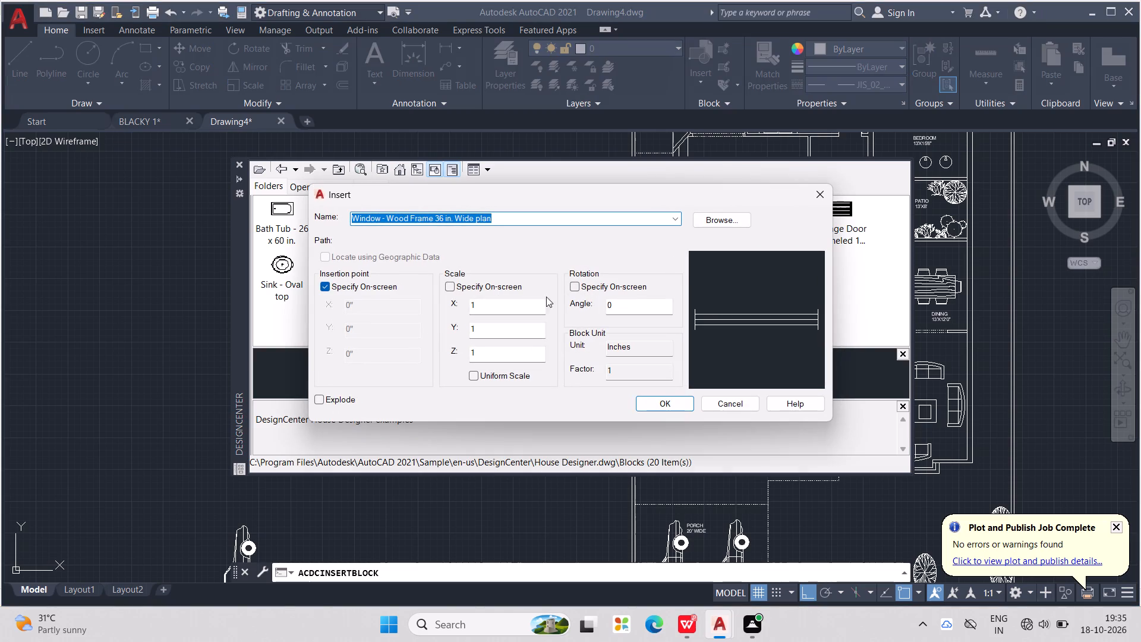
{"action": "left_click", "coordinate": [536, 299]}
{"action": "left_click", "coordinate": [528, 301]}
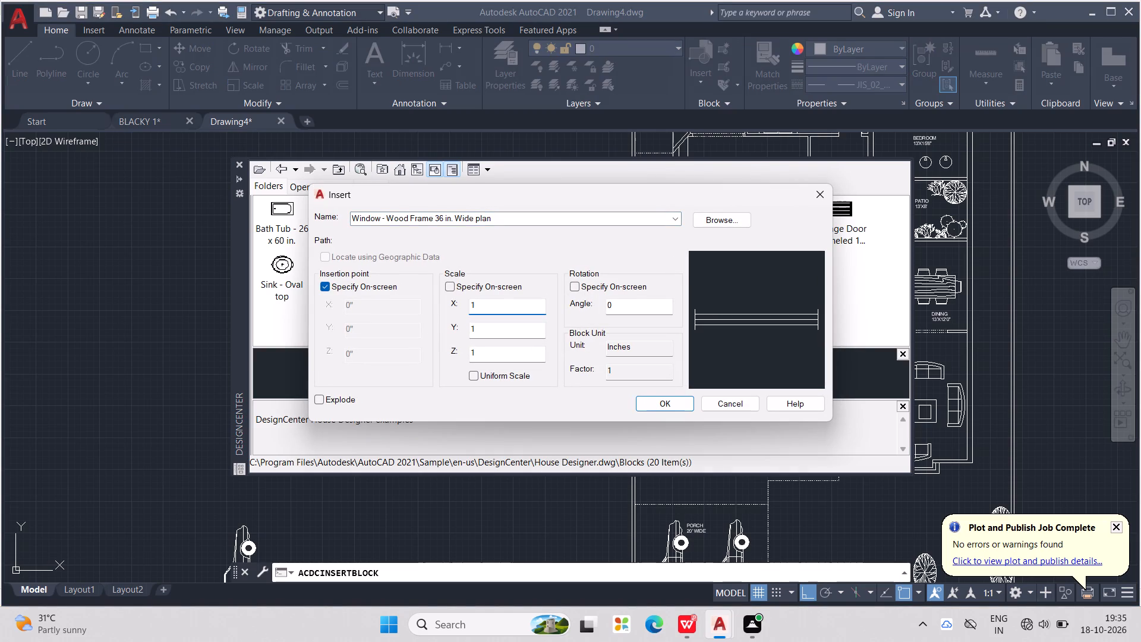
{"action": "type", "text": ".5"}
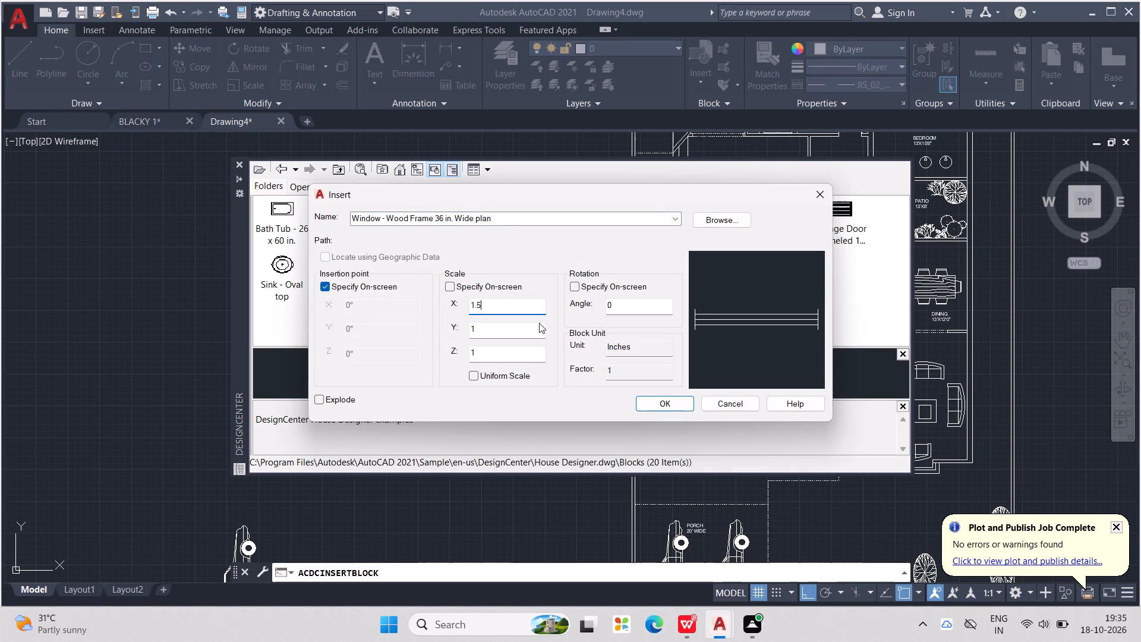
{"action": "left_click", "coordinate": [539, 323]}
{"action": "left_click", "coordinate": [523, 335]}
{"action": "type", "text": ".5"}
{"action": "left_click", "coordinate": [684, 404]}
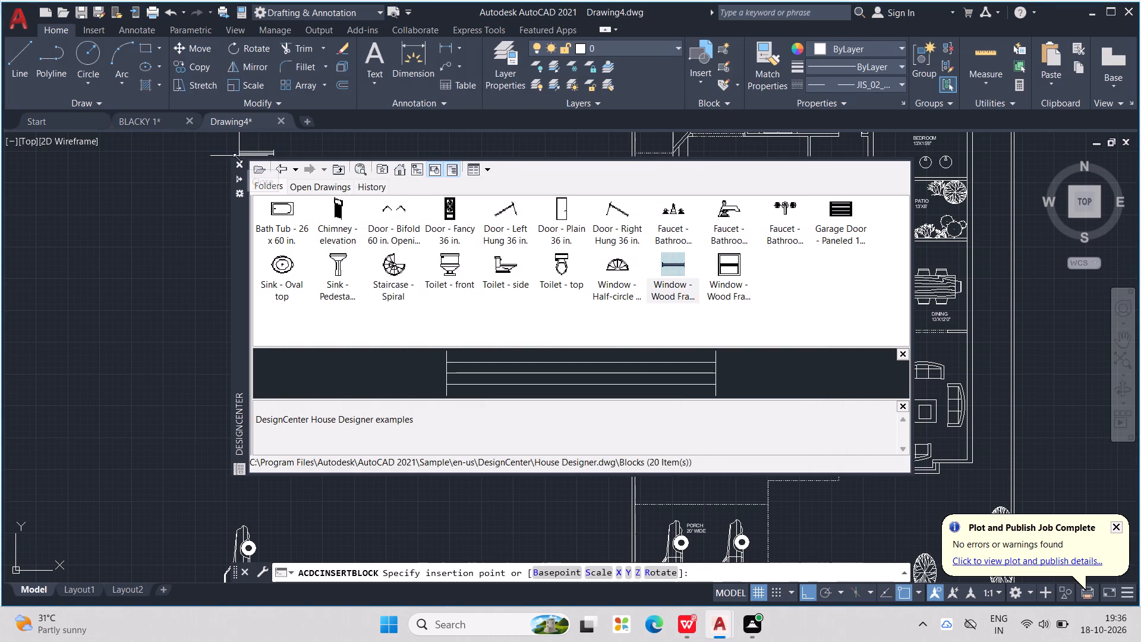
{"action": "left_click", "coordinate": [238, 158]}
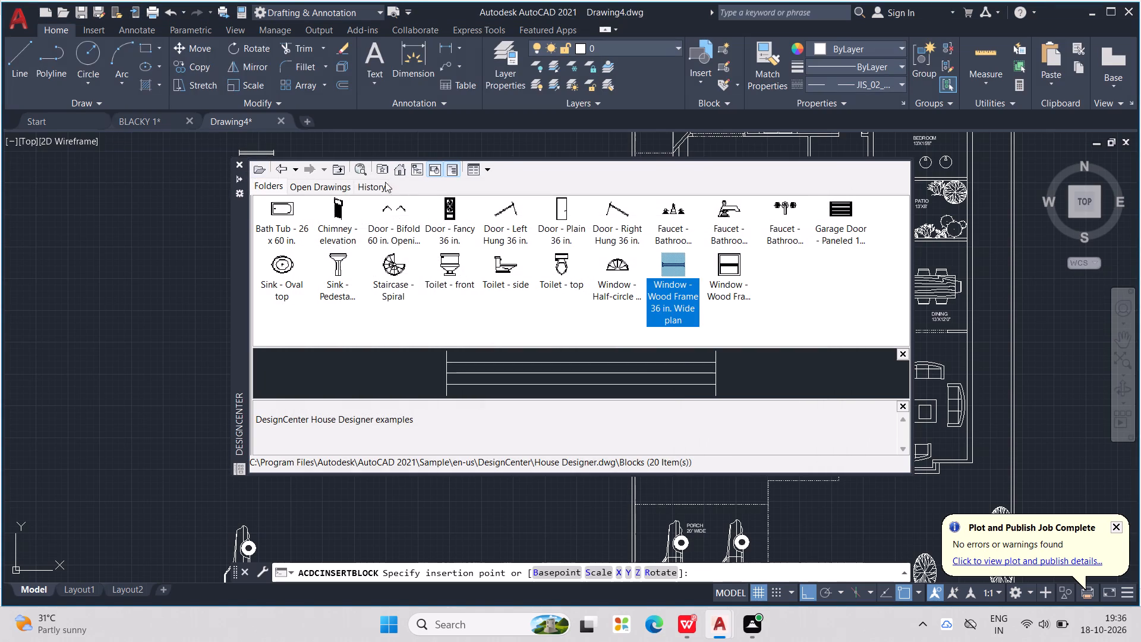
{"action": "left_click", "coordinate": [236, 166]}
{"action": "middle_click_drag", "start_coordinate": [655, 184], "coordinate": [507, 383]}
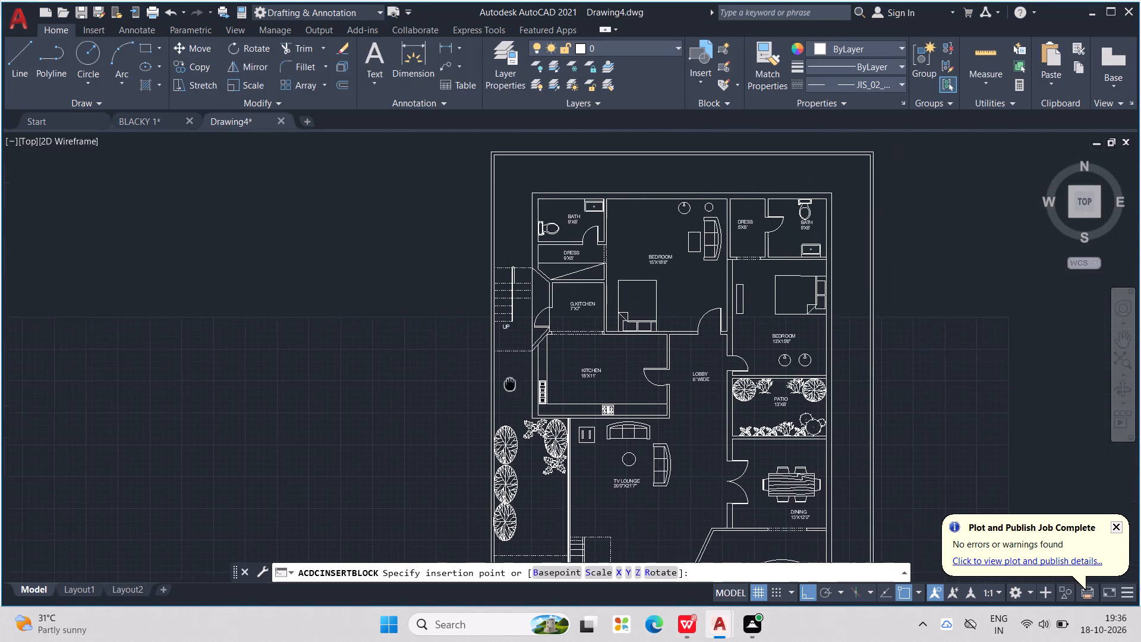
{"action": "middle_click_drag", "start_coordinate": [507, 383], "coordinate": [449, 411]}
{"action": "scroll", "coordinate": [590, 229], "scroll_direction": "up", "scroll_amount": 3}
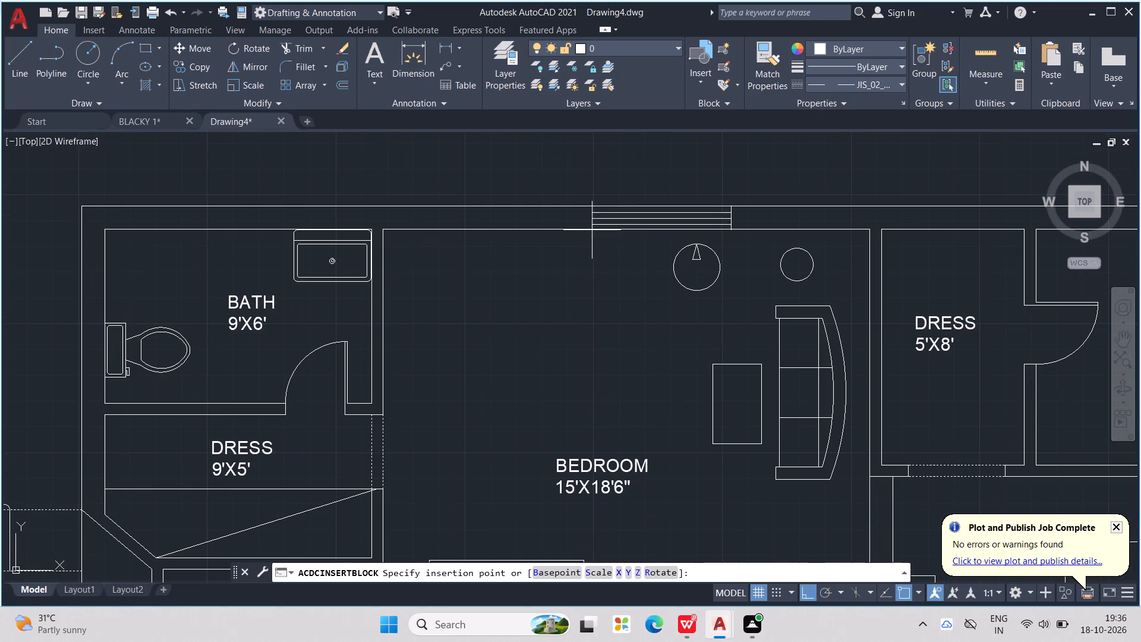
{"action": "left_click", "coordinate": [594, 231]}
Copy the bedroom window and paste it in the open space north of the house, between the outer wall and the boundary.
{"action": "scroll", "coordinate": [600, 228], "scroll_direction": "down", "scroll_amount": 1}
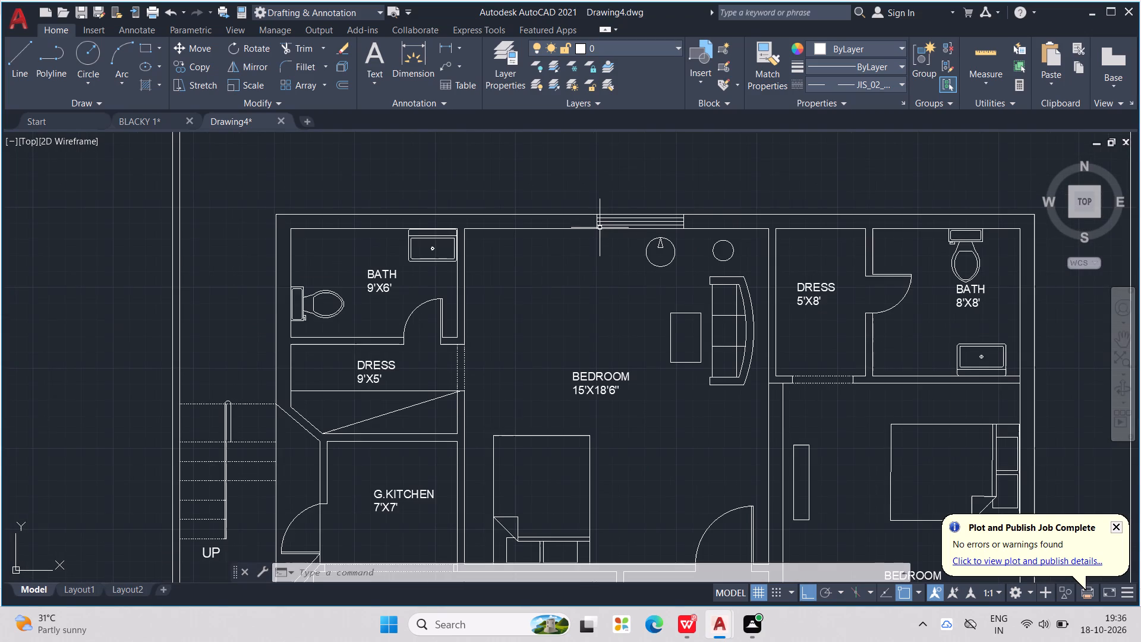
{"action": "middle_click_drag", "start_coordinate": [600, 228], "coordinate": [544, 211]}
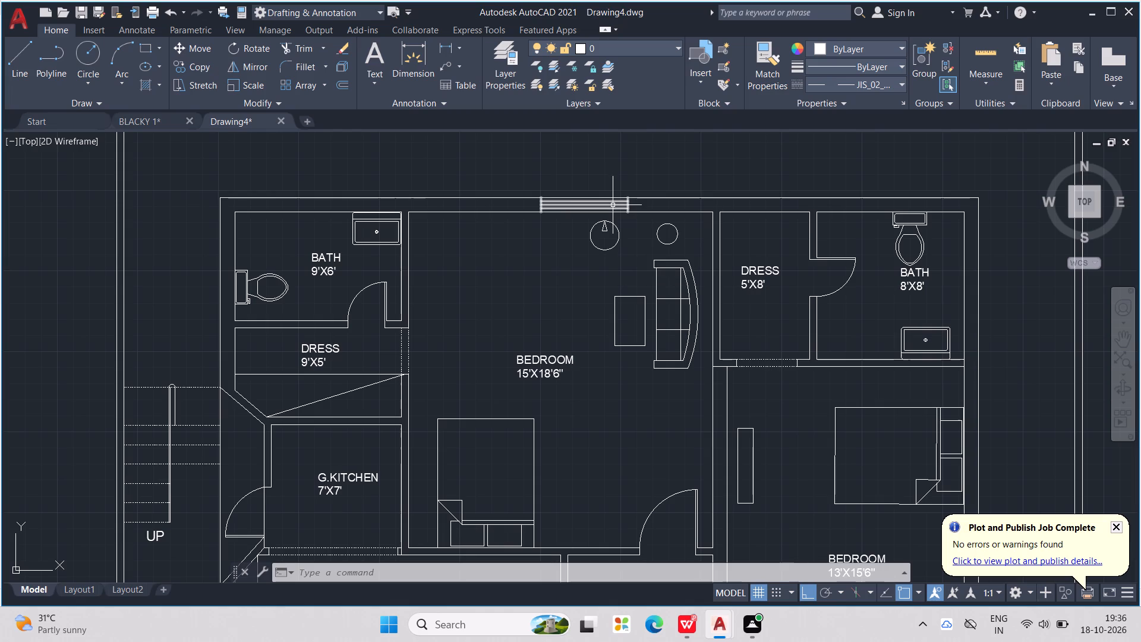
{"action": "left_click", "coordinate": [595, 206]}
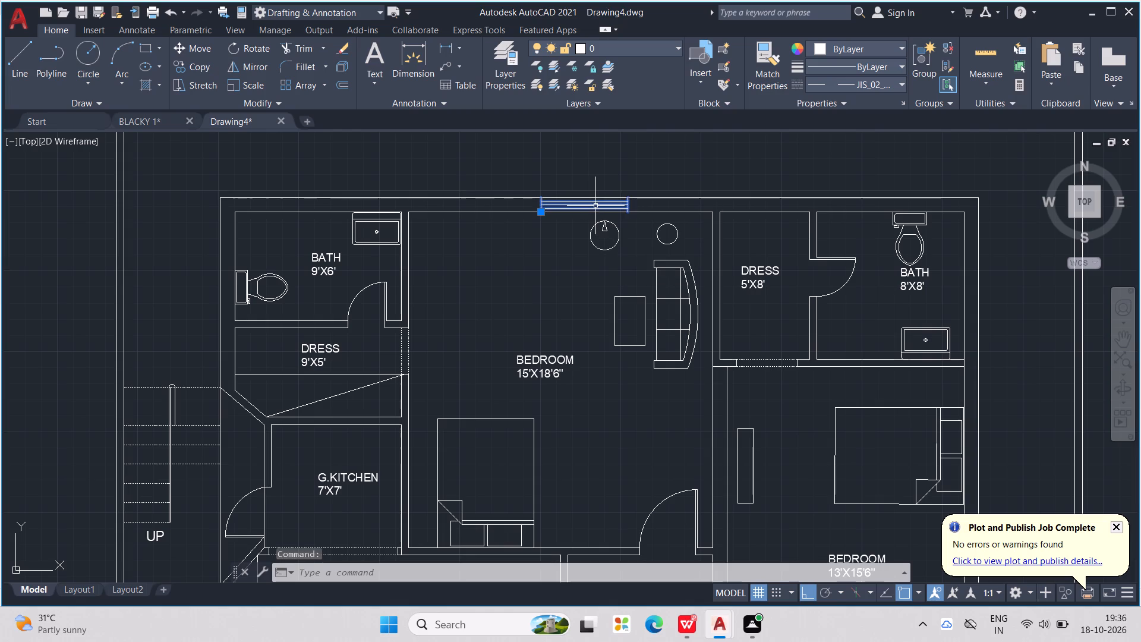
{"action": "key", "text": "ctrl+c"}
{"action": "key", "text": "ctrl+v"}
{"action": "middle_click_drag", "start_coordinate": [595, 206], "coordinate": [682, 235]}
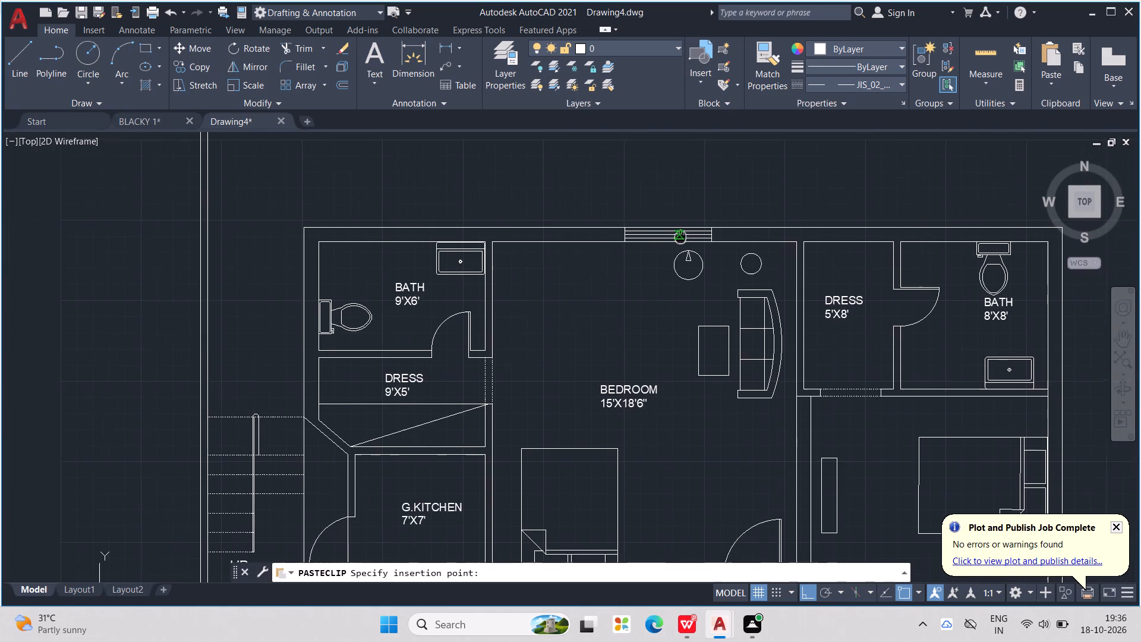
{"action": "middle_click_drag", "start_coordinate": [682, 235], "coordinate": [687, 237]}
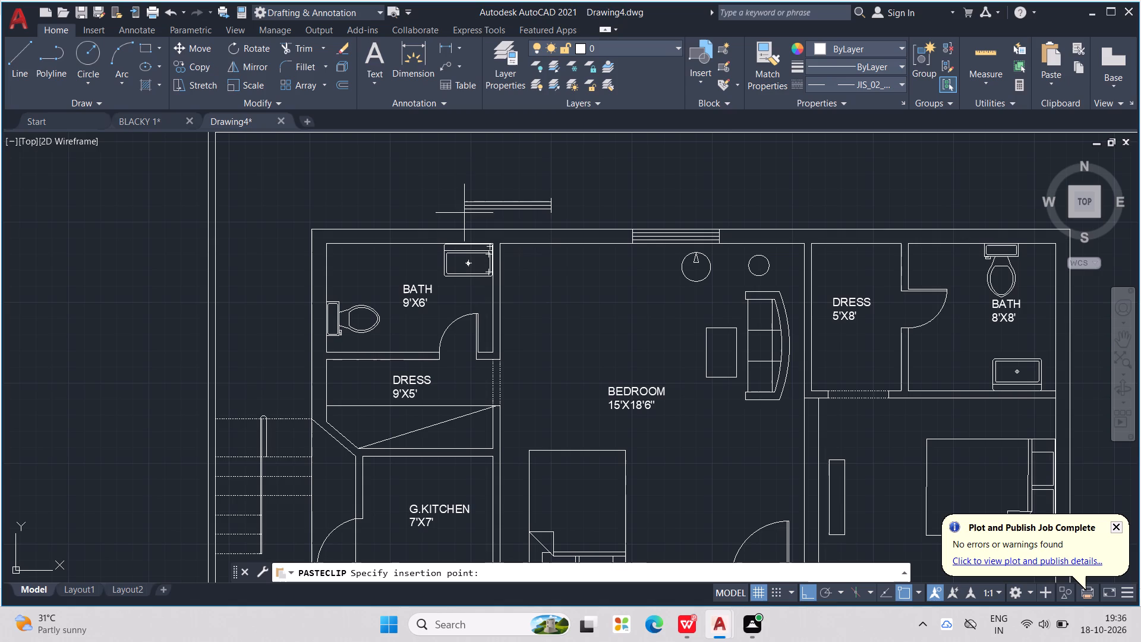
{"action": "middle_click_drag", "start_coordinate": [560, 202], "coordinate": [446, 210]}
{"action": "left_click", "coordinate": [634, 182]}
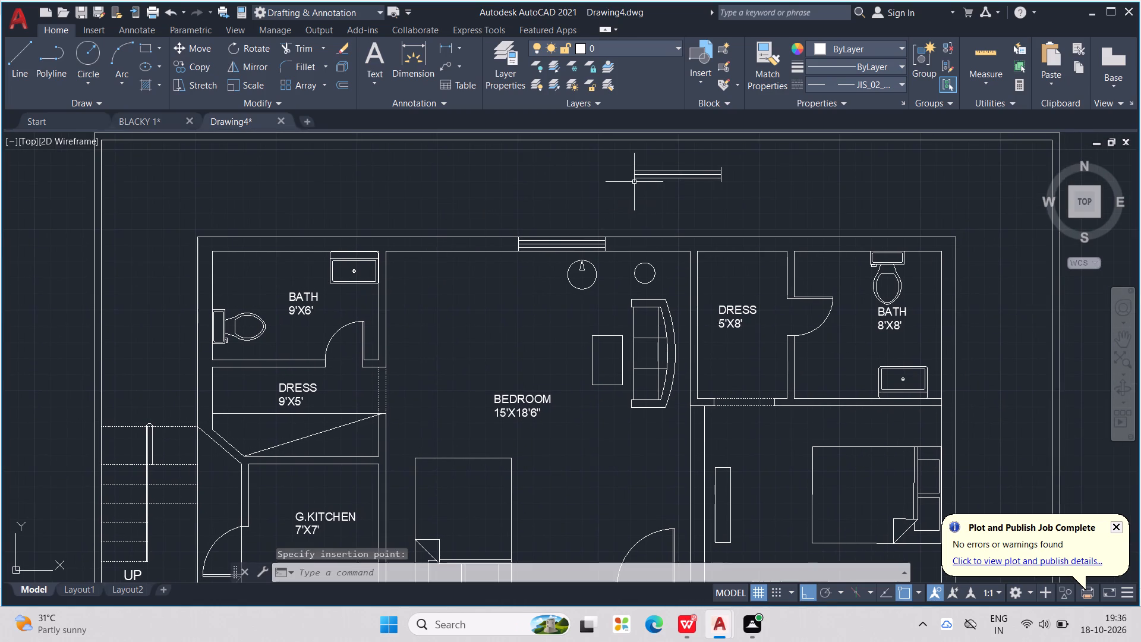
Set the X scale of the loose window copy north of the house to 0.5.
{"action": "left_click", "coordinate": [663, 175]}
{"action": "right_click", "coordinate": [663, 175]}
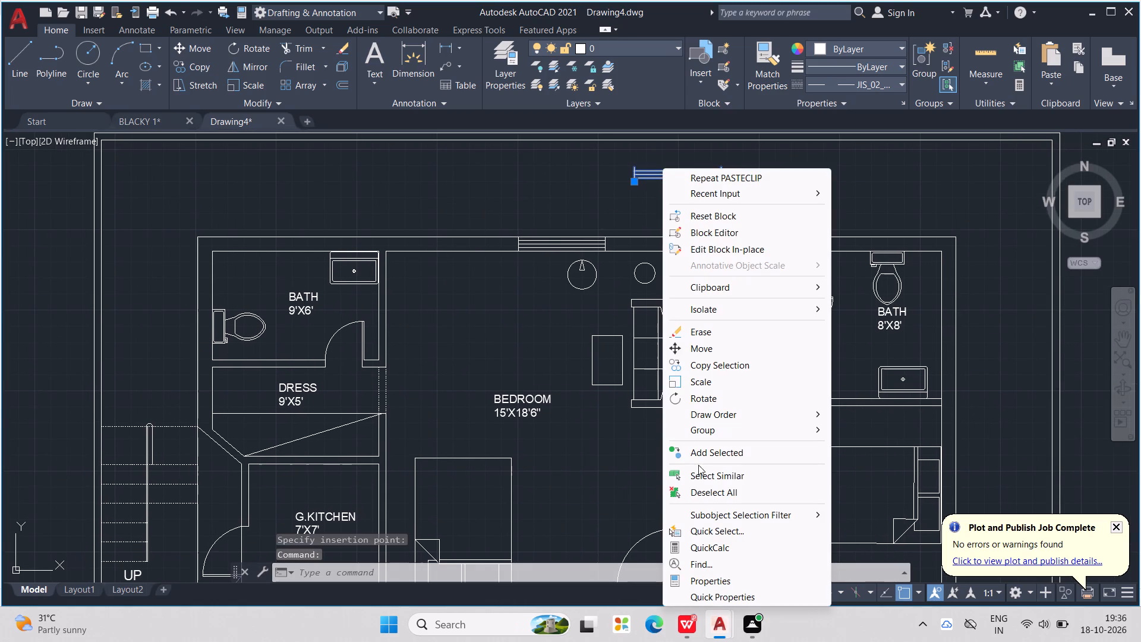
{"action": "left_click", "coordinate": [755, 581]}
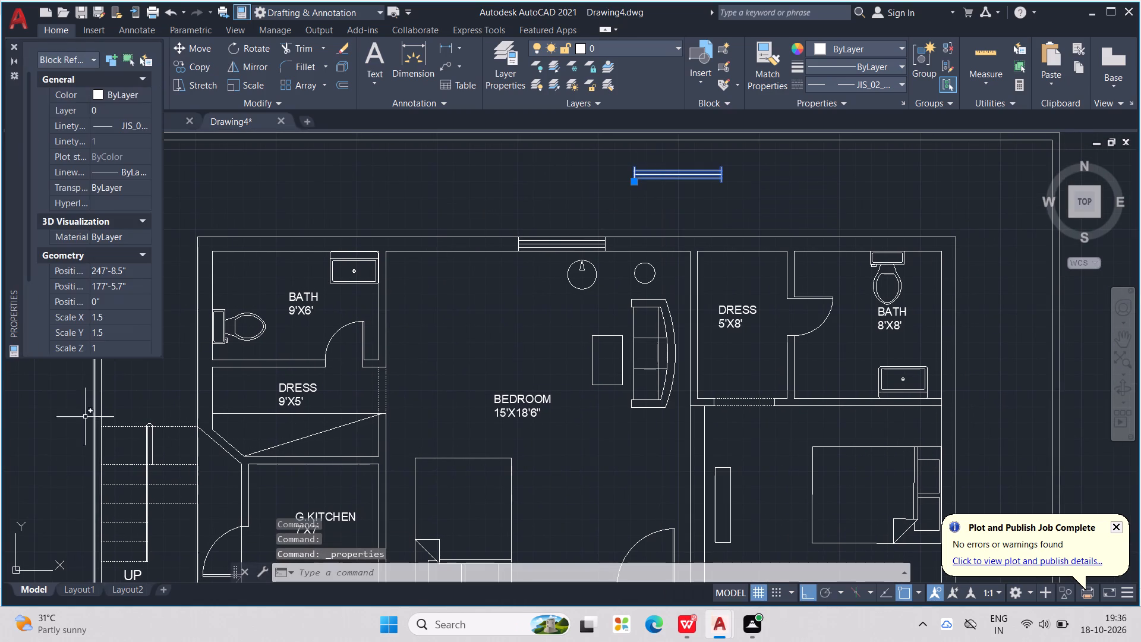
{"action": "left_click", "coordinate": [131, 319]}
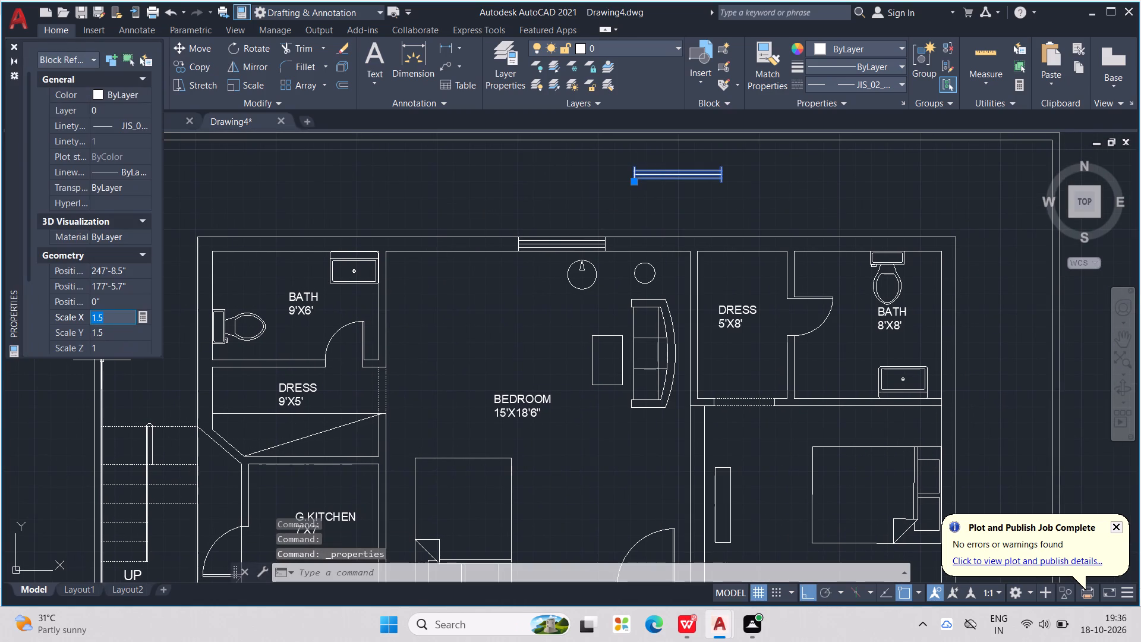
{"action": "type", "text": "0.5"}
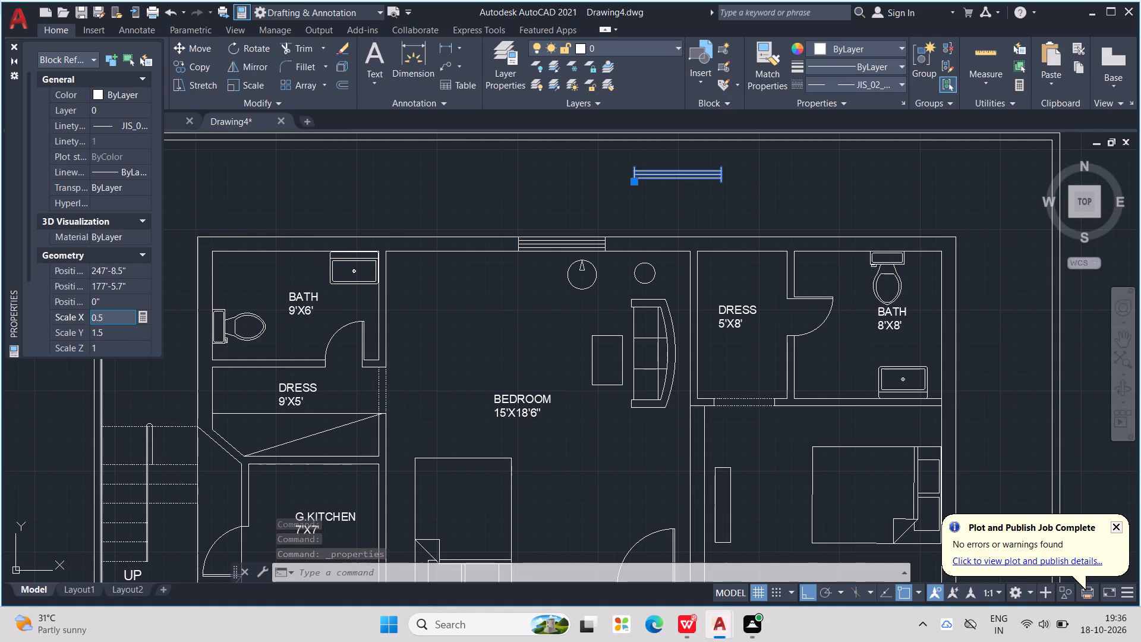
{"action": "left_click", "coordinate": [168, 225]}
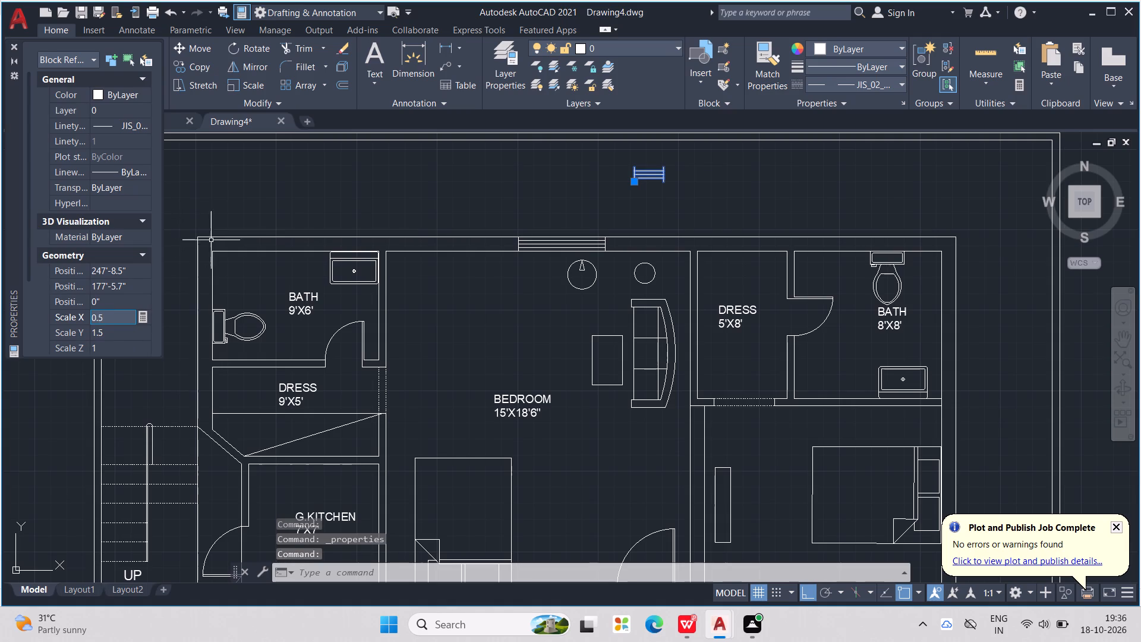
{"action": "key", "text": "Escape"}
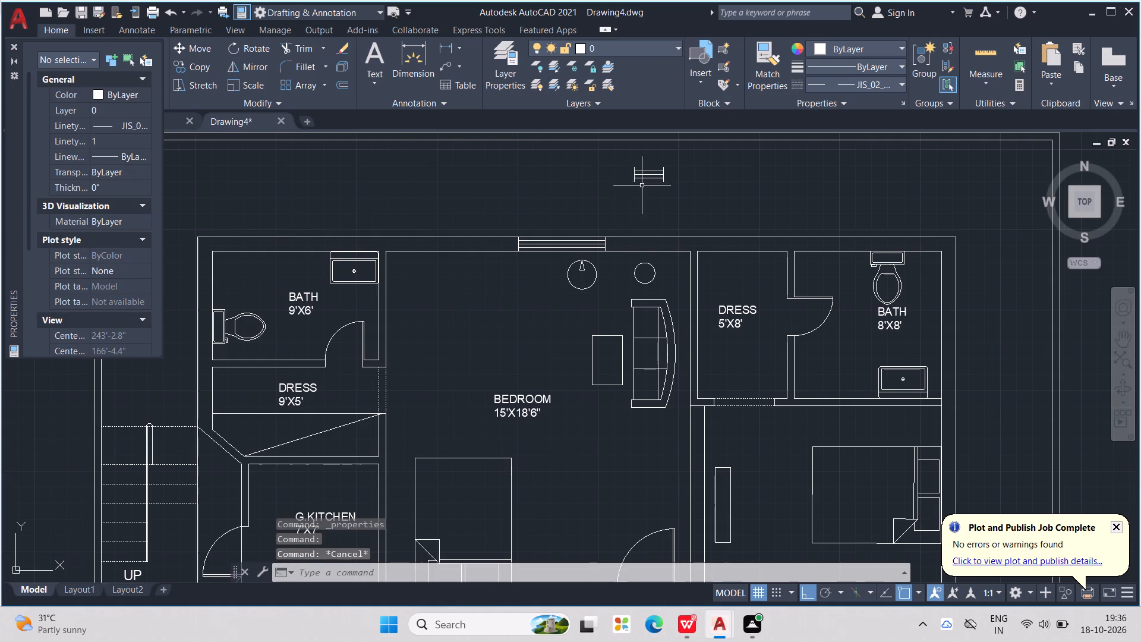
Copy the shortened window into the 8'X8' bath's north wall behind the toilet, and shift it slightly east along the wall.
{"action": "left_click", "coordinate": [636, 173]}
{"action": "key", "text": "ctrl+c"}
{"action": "key", "text": "ctrl+v"}
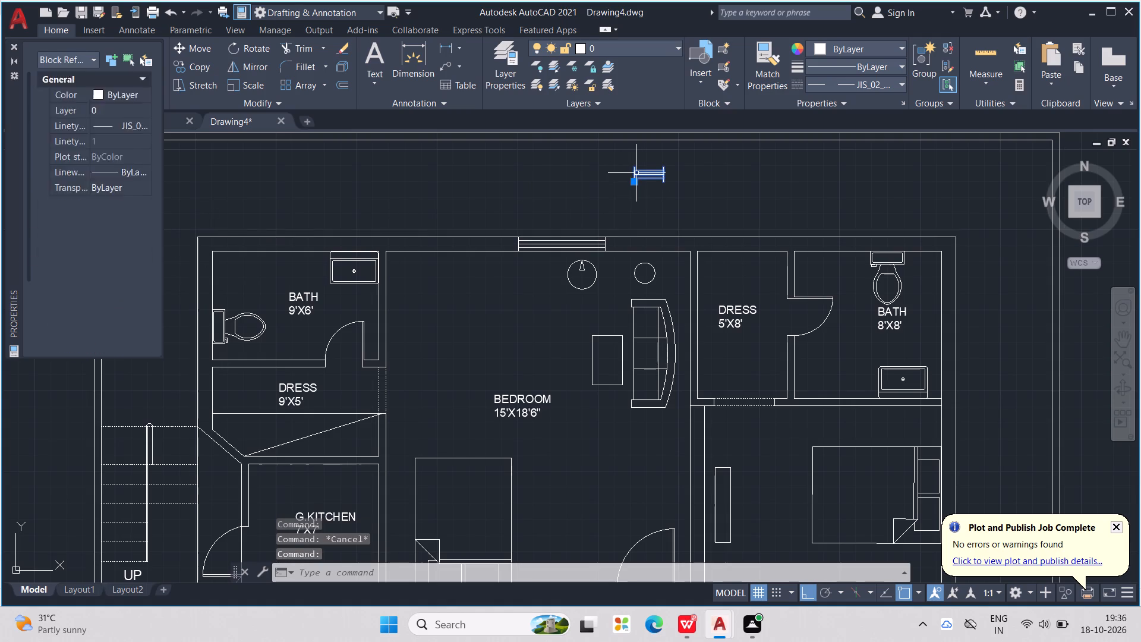
{"action": "middle_click_drag", "start_coordinate": [616, 193], "coordinate": [490, 226]}
{"action": "scroll", "coordinate": [755, 281], "scroll_direction": "up", "scroll_amount": 1}
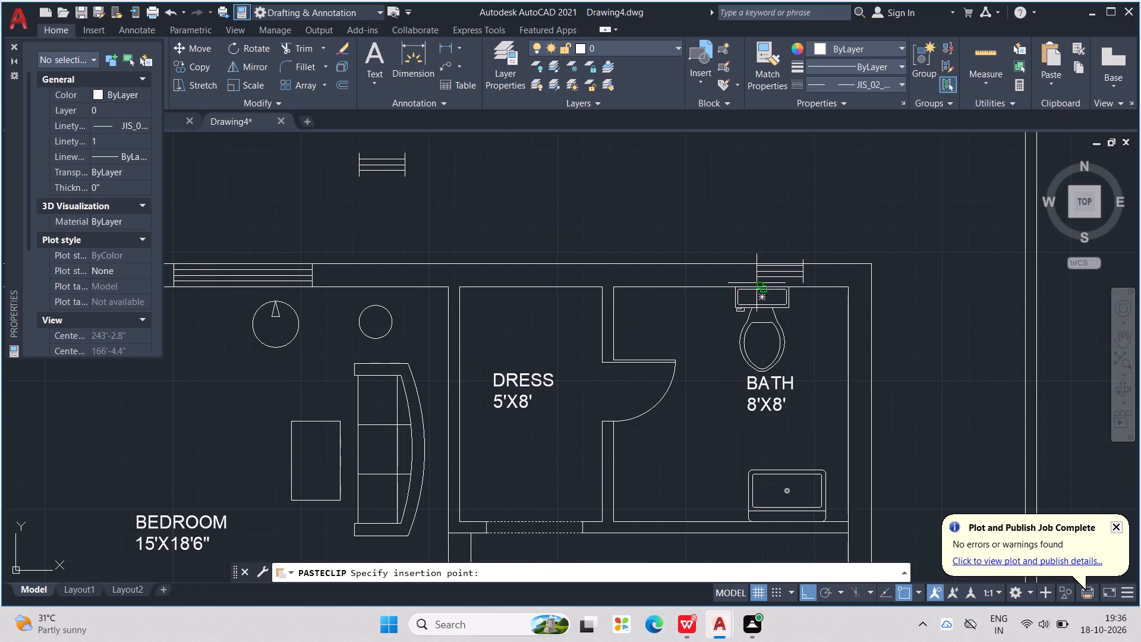
{"action": "scroll", "coordinate": [757, 283], "scroll_direction": "up", "scroll_amount": 2}
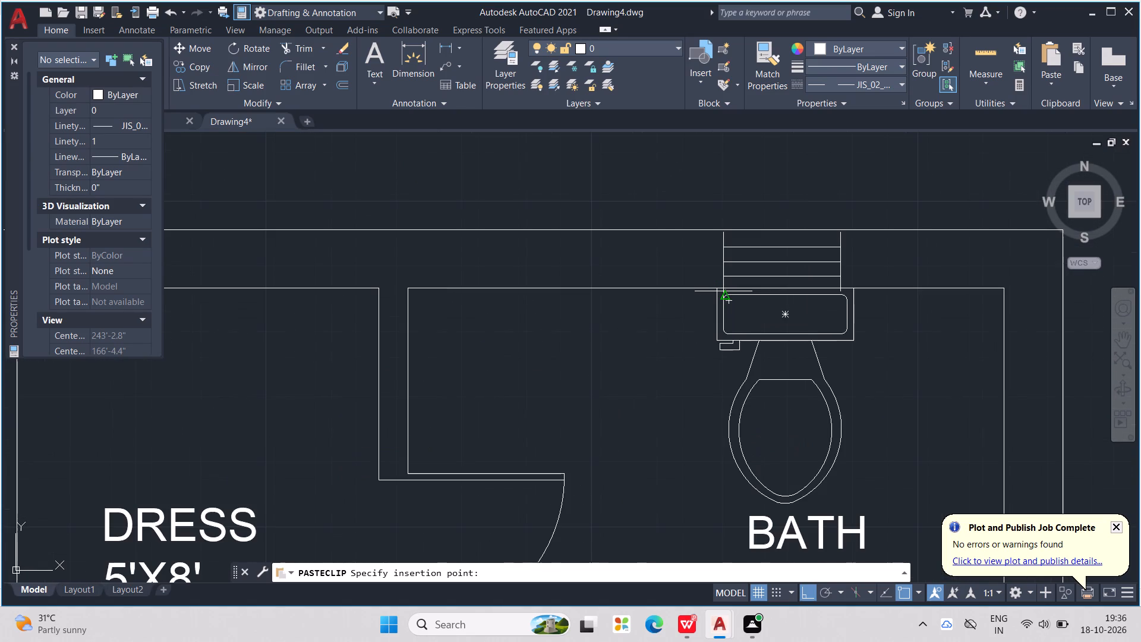
{"action": "left_click", "coordinate": [721, 289]}
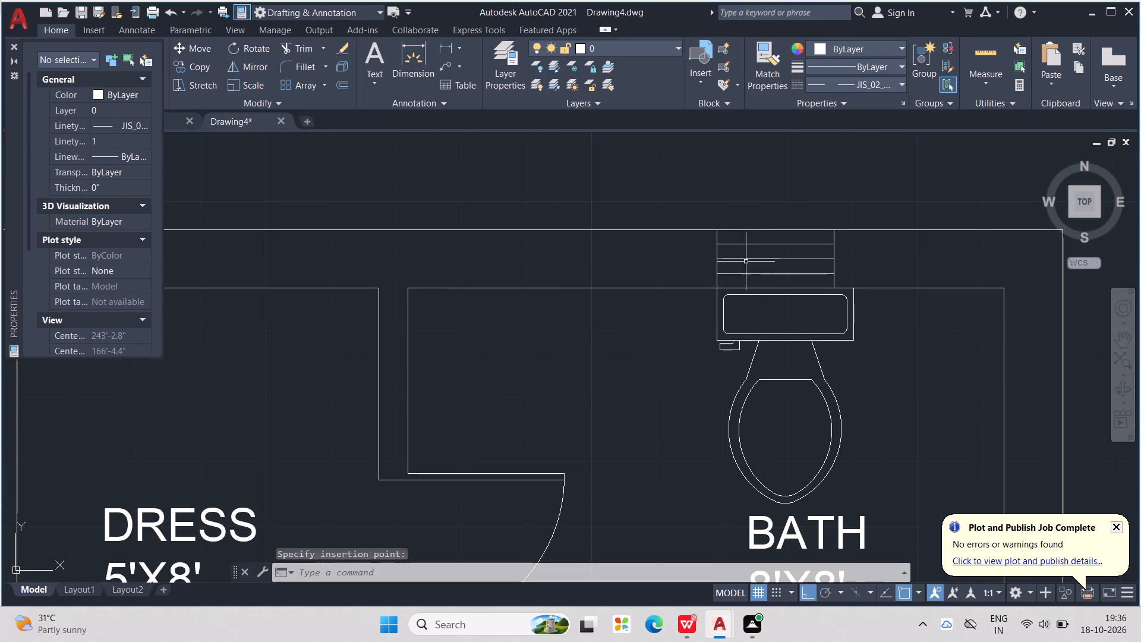
{"action": "left_click", "coordinate": [717, 263]}
{"action": "left_click_drag", "start_coordinate": [717, 287], "coordinate": [729, 284]}
{"action": "left_click", "coordinate": [729, 284]}
Copy the 8'X8' bath and 15'X18'6" bedroom windows together and paste them east of the house, with the longer one beside the patio.
{"action": "scroll", "coordinate": [731, 278], "scroll_direction": "down", "scroll_amount": 2}
{"action": "middle_click_drag", "start_coordinate": [778, 294], "coordinate": [740, 267]}
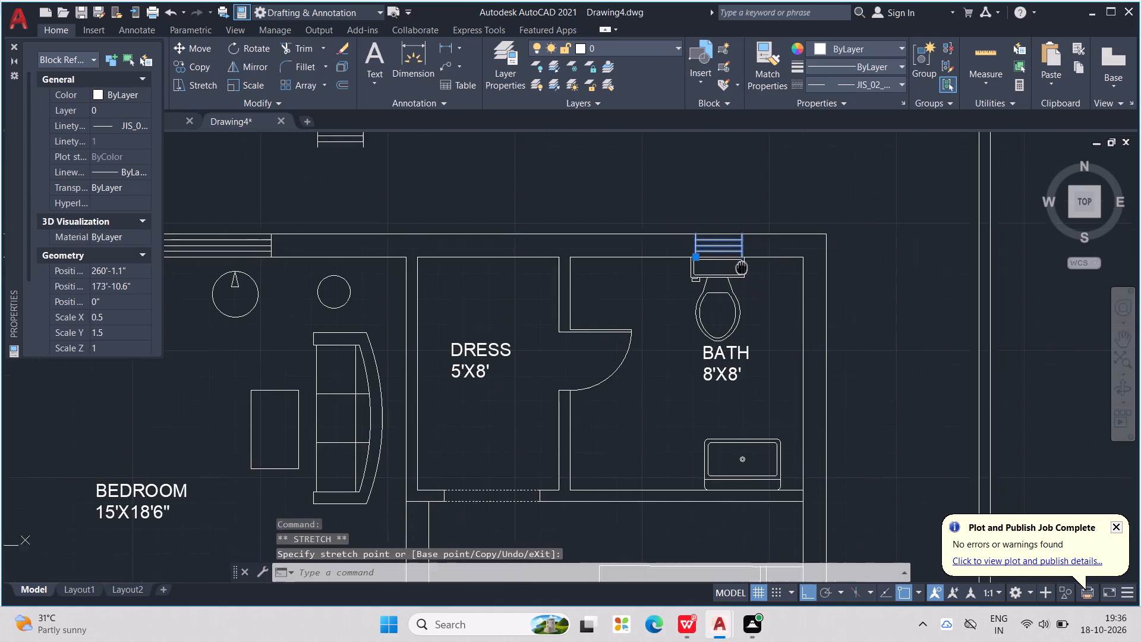
{"action": "middle_click_drag", "start_coordinate": [740, 267], "coordinate": [703, 229]}
{"action": "middle_click_drag", "start_coordinate": [666, 211], "coordinate": [852, 210]}
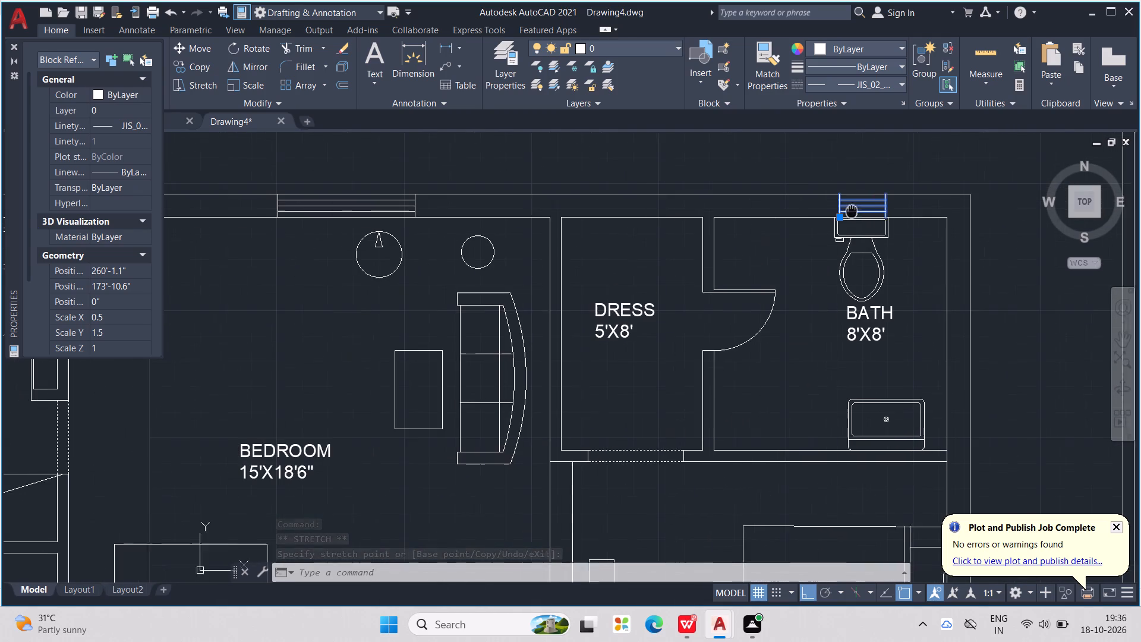
{"action": "middle_click_drag", "start_coordinate": [852, 210], "coordinate": [853, 210]}
{"action": "left_click", "coordinate": [396, 205]}
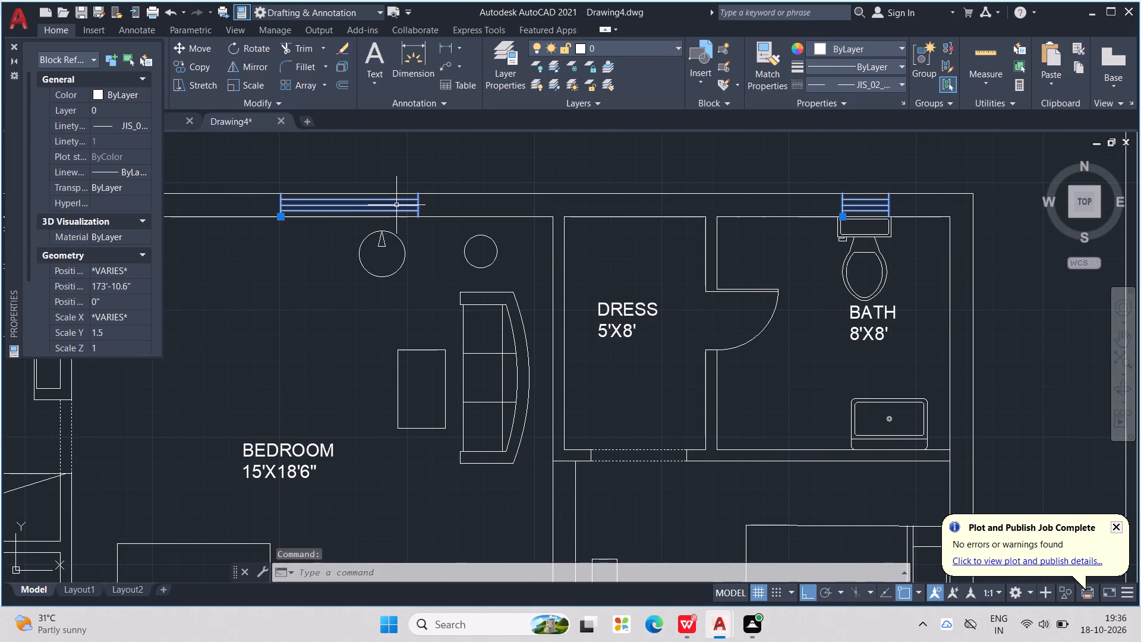
{"action": "key", "text": "ctrl+c"}
{"action": "key", "text": "ctrl+v"}
{"action": "middle_click_drag", "start_coordinate": [667, 295], "coordinate": [525, 262]}
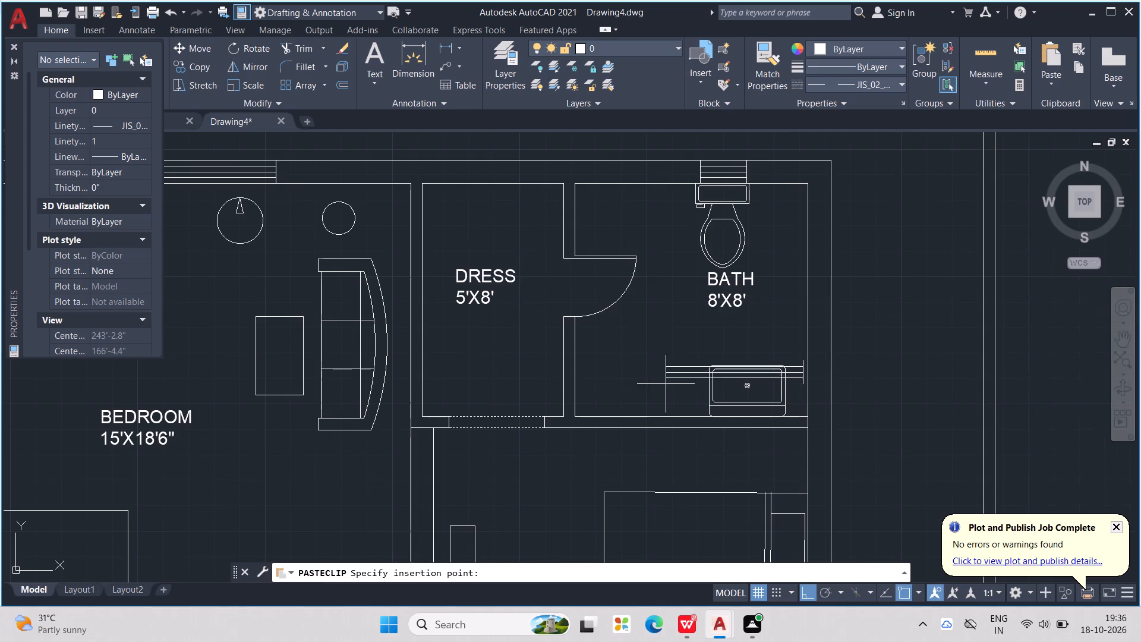
{"action": "middle_click_drag", "start_coordinate": [666, 380], "coordinate": [631, 254]}
{"action": "scroll", "coordinate": [636, 248], "scroll_direction": "down", "scroll_amount": 2}
{"action": "middle_click_drag", "start_coordinate": [612, 418], "coordinate": [611, 319]}
{"action": "scroll", "coordinate": [613, 350], "scroll_direction": "up", "scroll_amount": 2}
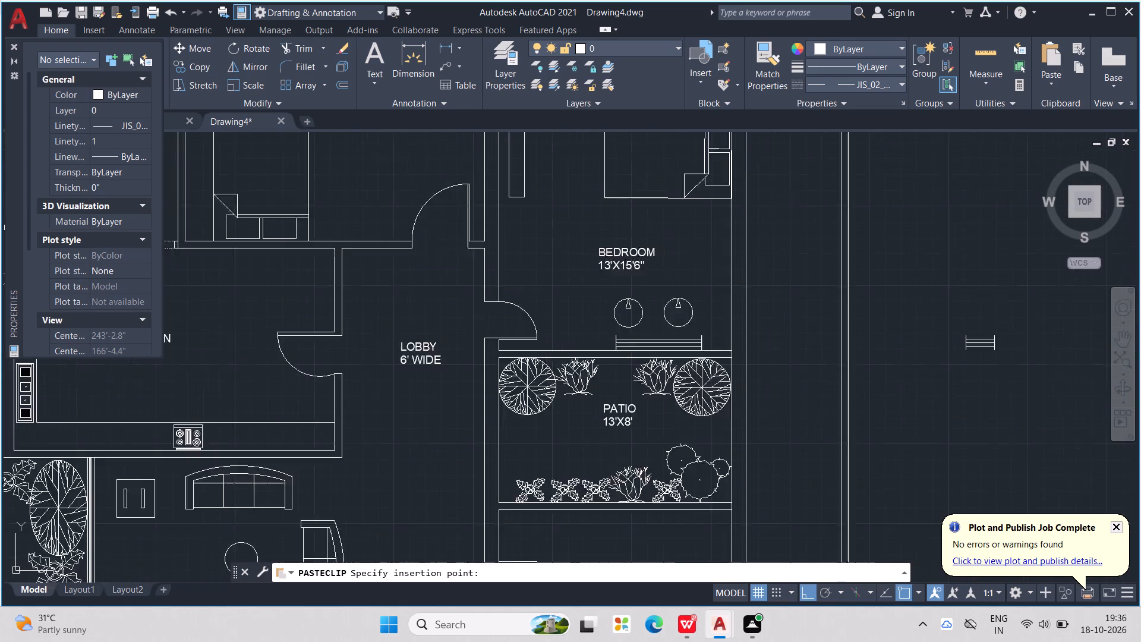
{"action": "scroll", "coordinate": [606, 357], "scroll_direction": "up", "scroll_amount": 1}
{"action": "middle_click_drag", "start_coordinate": [606, 365], "coordinate": [546, 348]}
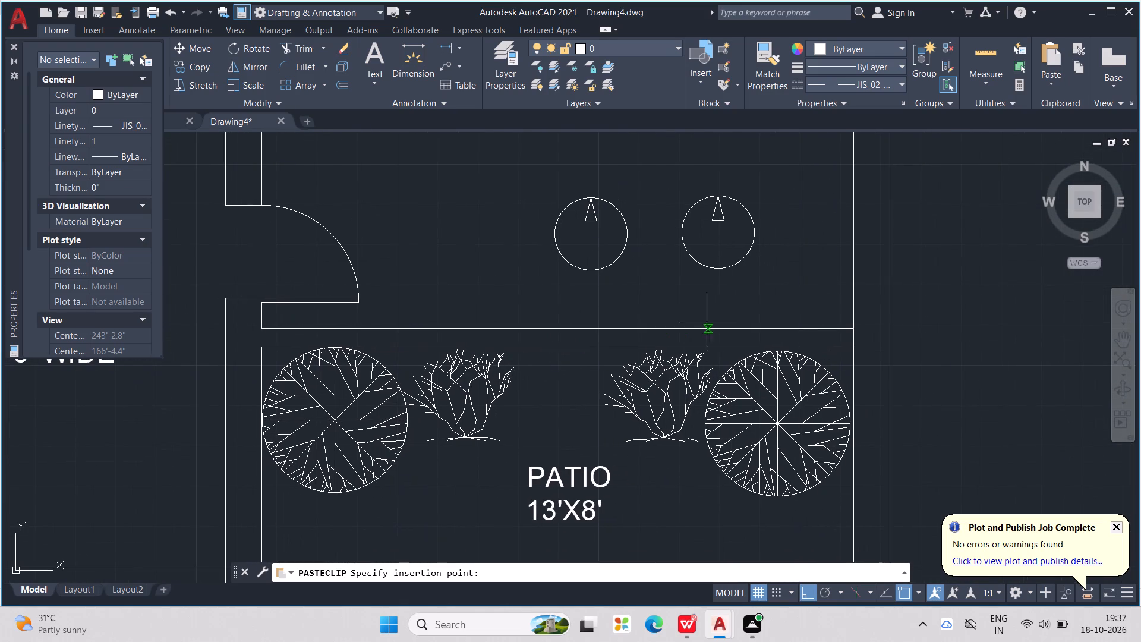
{"action": "middle_click_drag", "start_coordinate": [732, 309], "coordinate": [535, 307]}
{"action": "left_click", "coordinate": [712, 295]}
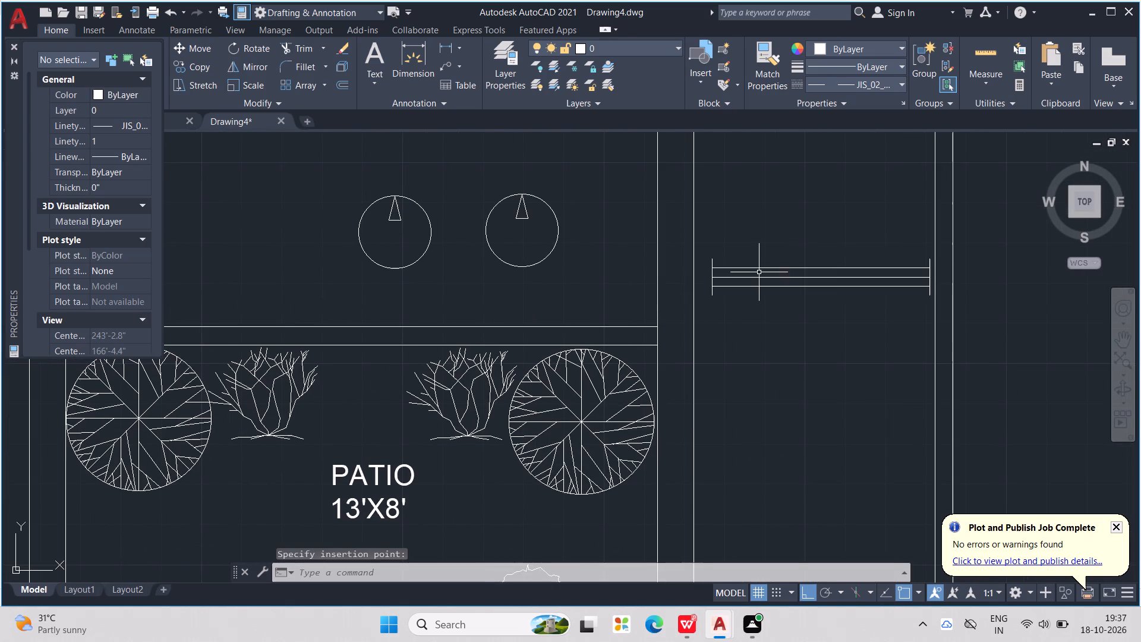
Set the Y scale of the long window copy east of the house to 0.75.
{"action": "left_click", "coordinate": [758, 268]}
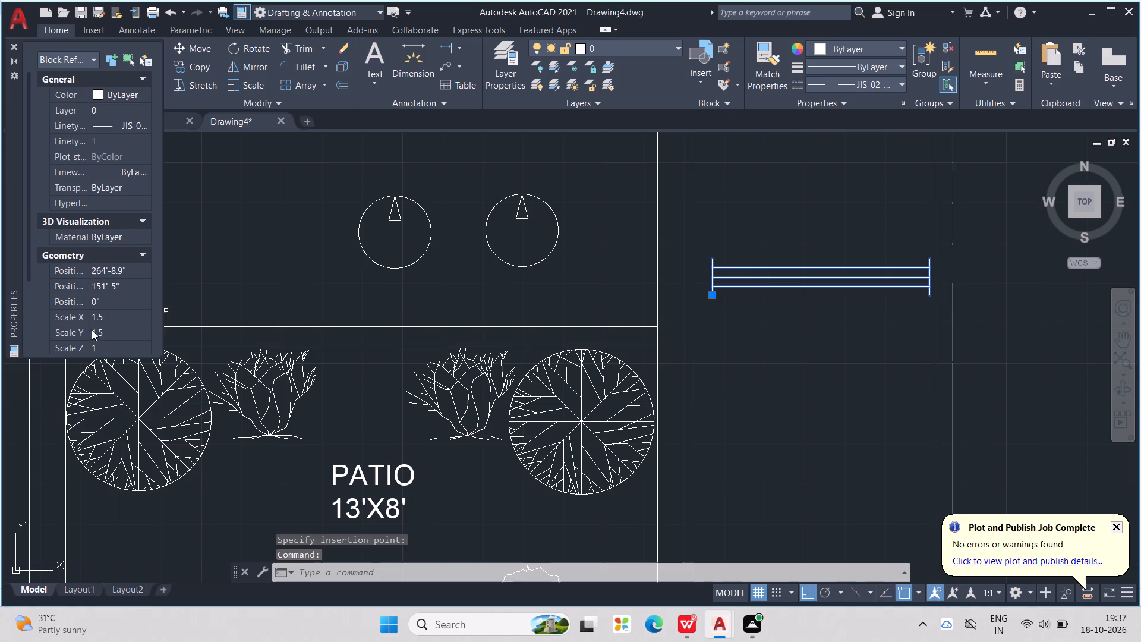
{"action": "left_click", "coordinate": [114, 312]}
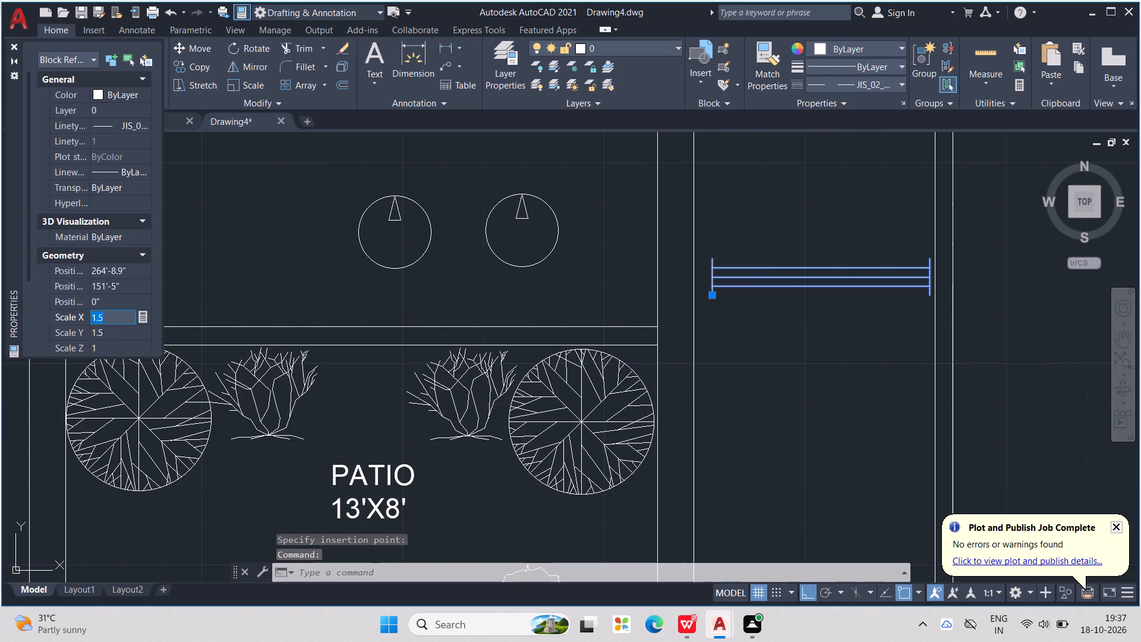
{"action": "left_click_drag", "start_coordinate": [122, 328], "coordinate": [61, 338]}
{"action": "type", "text": "0.75"}
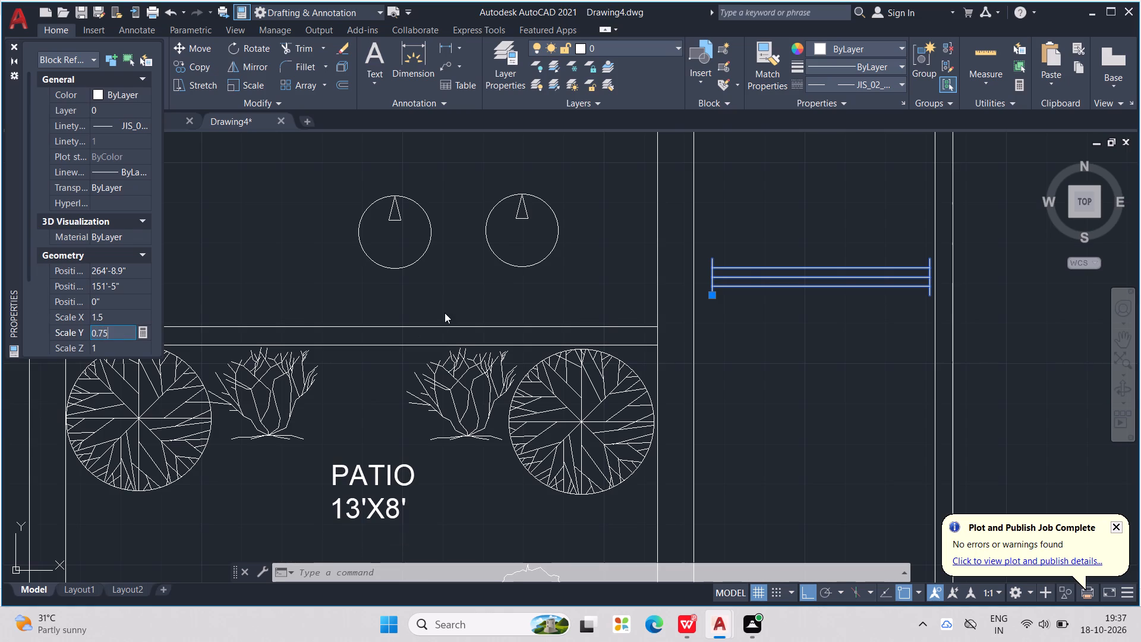
{"action": "left_click", "coordinate": [621, 264]}
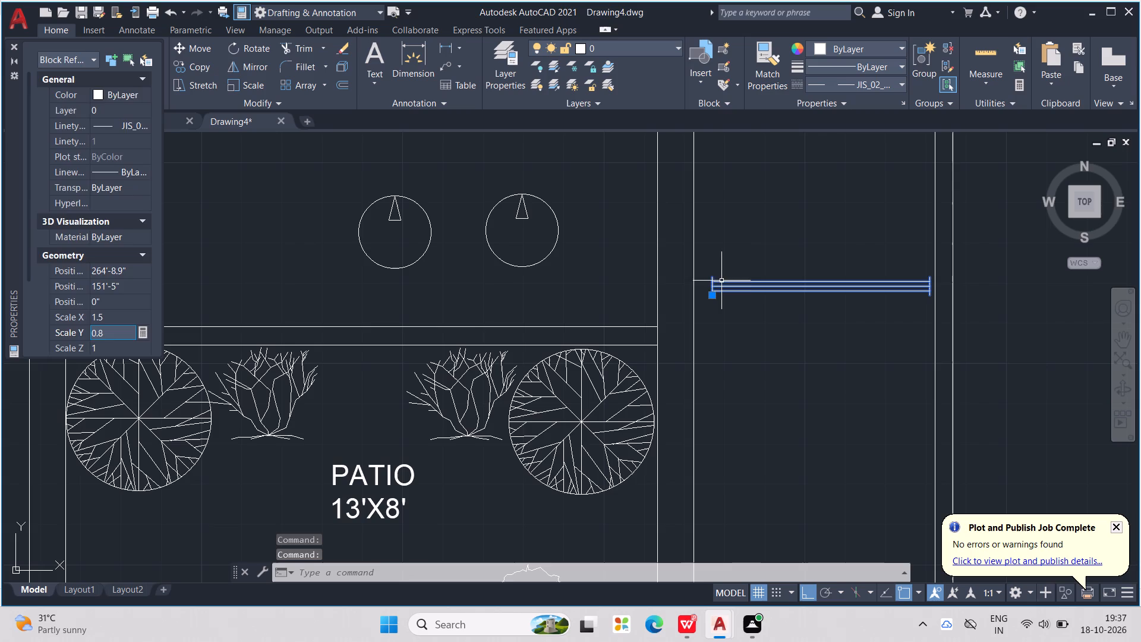
{"action": "key", "text": "Escape"}
{"action": "key", "text": "Escape"}
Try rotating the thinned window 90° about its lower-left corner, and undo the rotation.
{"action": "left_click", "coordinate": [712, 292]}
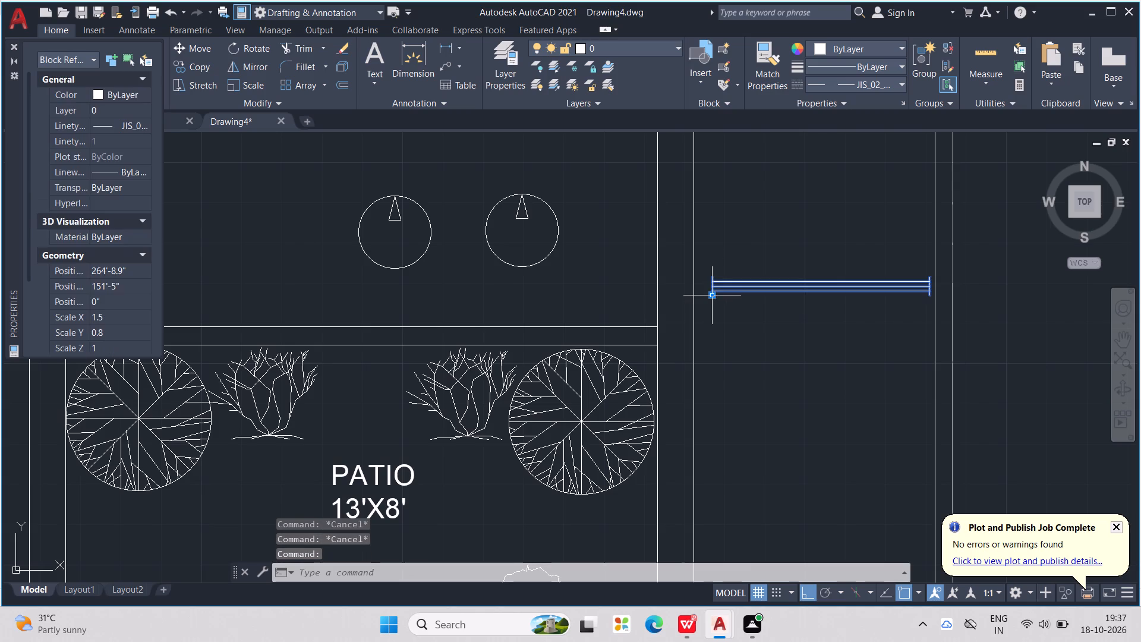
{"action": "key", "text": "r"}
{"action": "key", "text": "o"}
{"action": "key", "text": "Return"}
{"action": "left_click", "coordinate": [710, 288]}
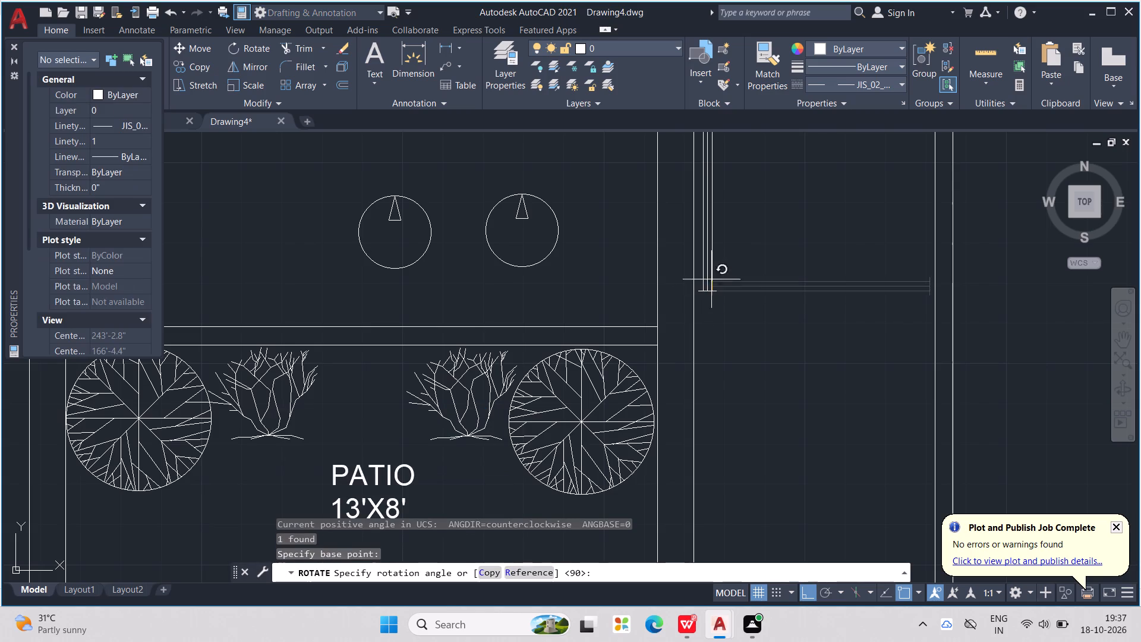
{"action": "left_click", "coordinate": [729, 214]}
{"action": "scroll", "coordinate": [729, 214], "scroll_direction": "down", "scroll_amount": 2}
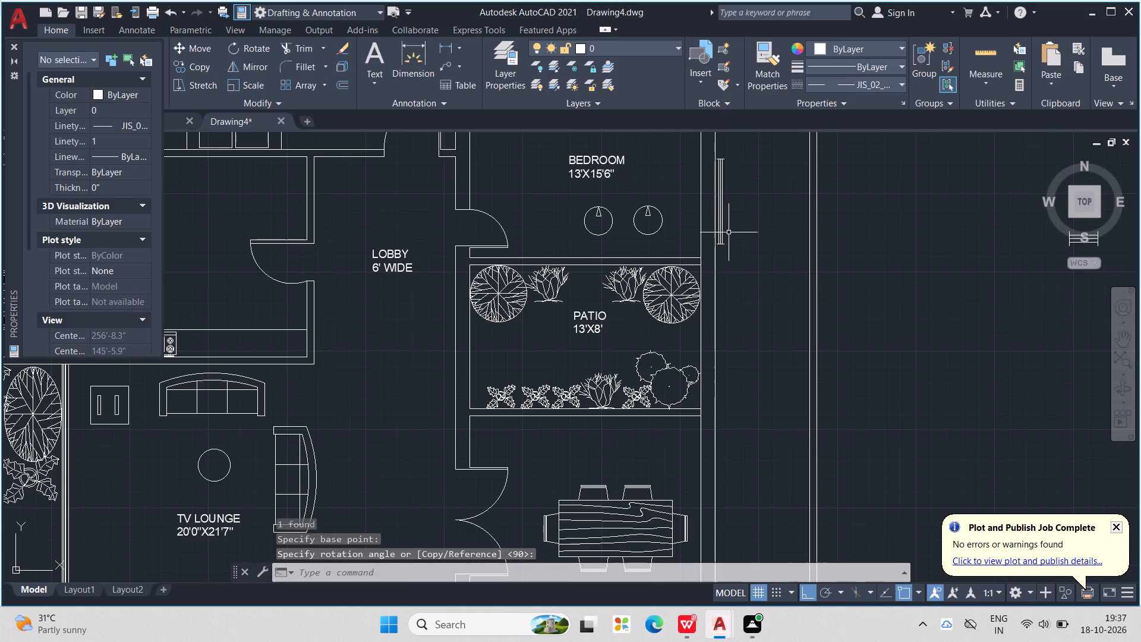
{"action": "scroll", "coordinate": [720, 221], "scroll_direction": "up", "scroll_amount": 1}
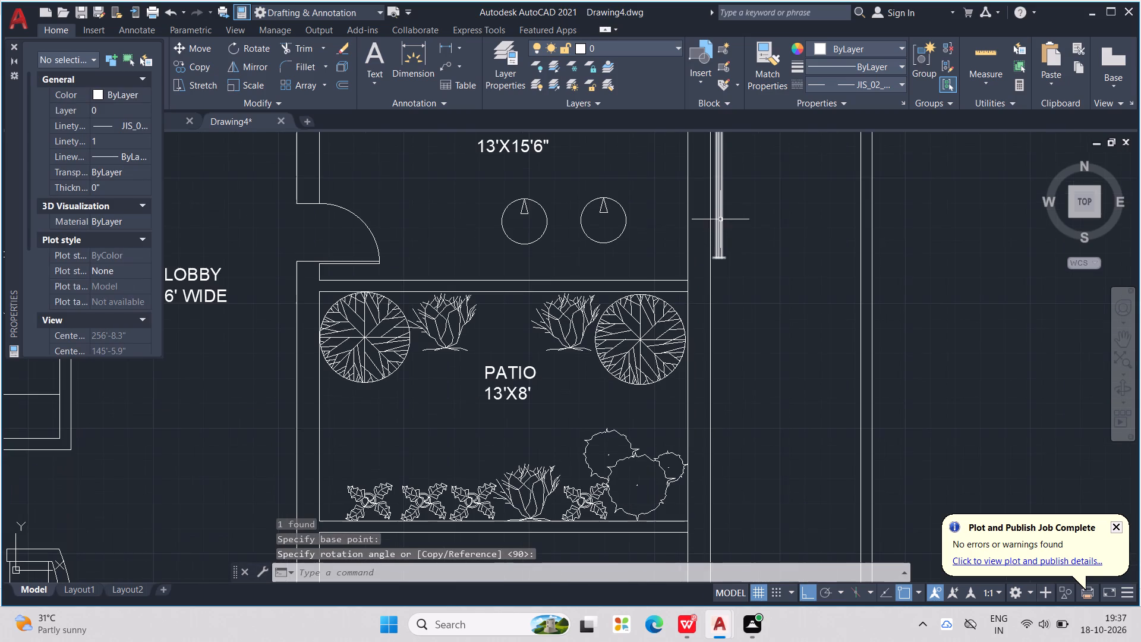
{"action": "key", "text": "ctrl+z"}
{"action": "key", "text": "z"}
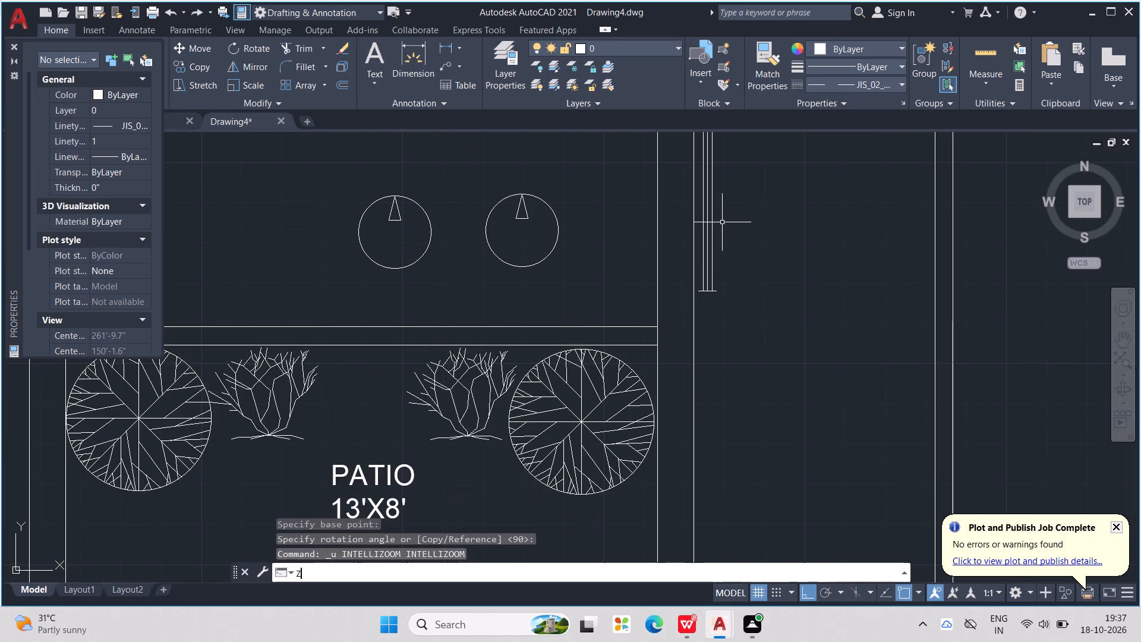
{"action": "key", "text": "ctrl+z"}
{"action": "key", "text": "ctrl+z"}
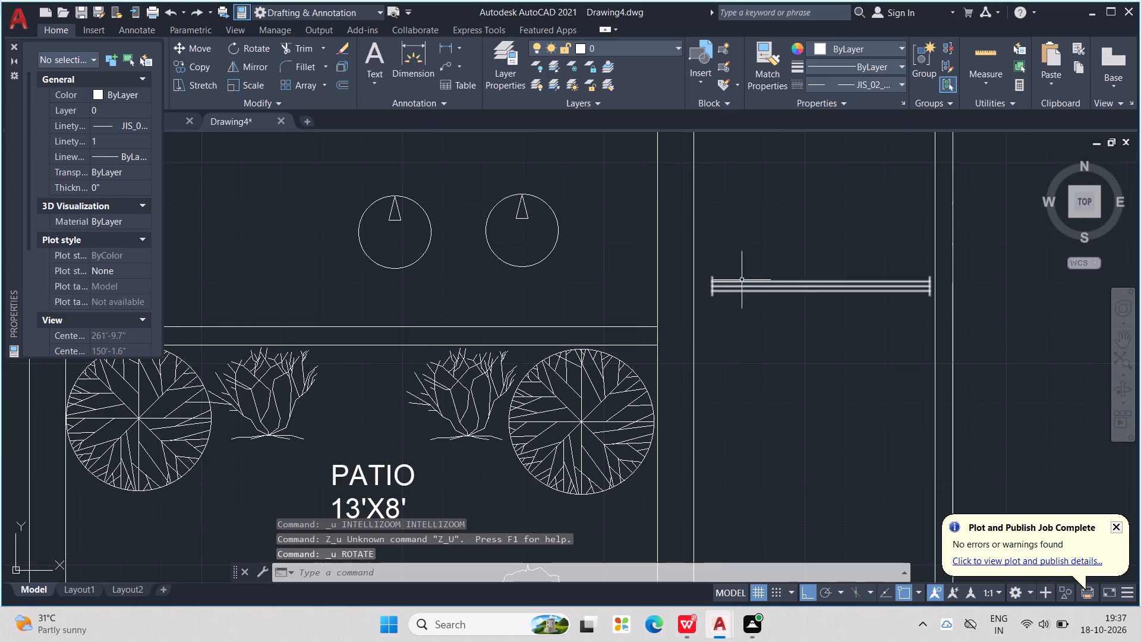
Copy the thinned window into the wall between the 13'X15'6" bedroom and the patio.
{"action": "left_click", "coordinate": [742, 281]}
{"action": "key", "text": "ctrl+c"}
{"action": "key", "text": "ctrl+v"}
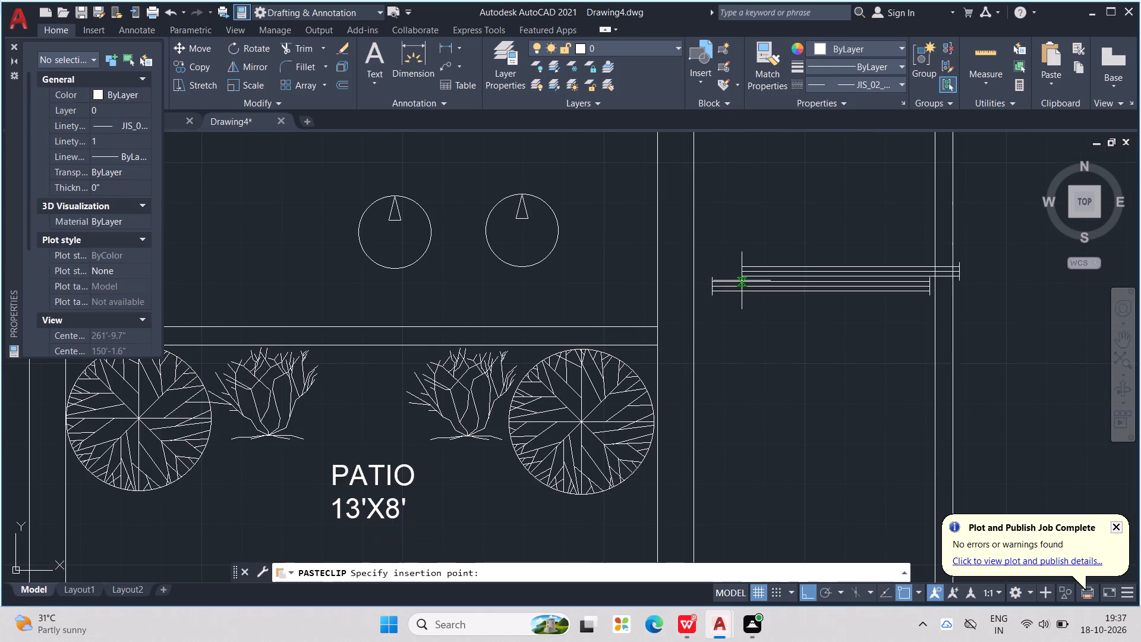
{"action": "middle_click_drag", "start_coordinate": [736, 284], "coordinate": [797, 292]}
{"action": "middle_click_drag", "start_coordinate": [571, 343], "coordinate": [727, 322]}
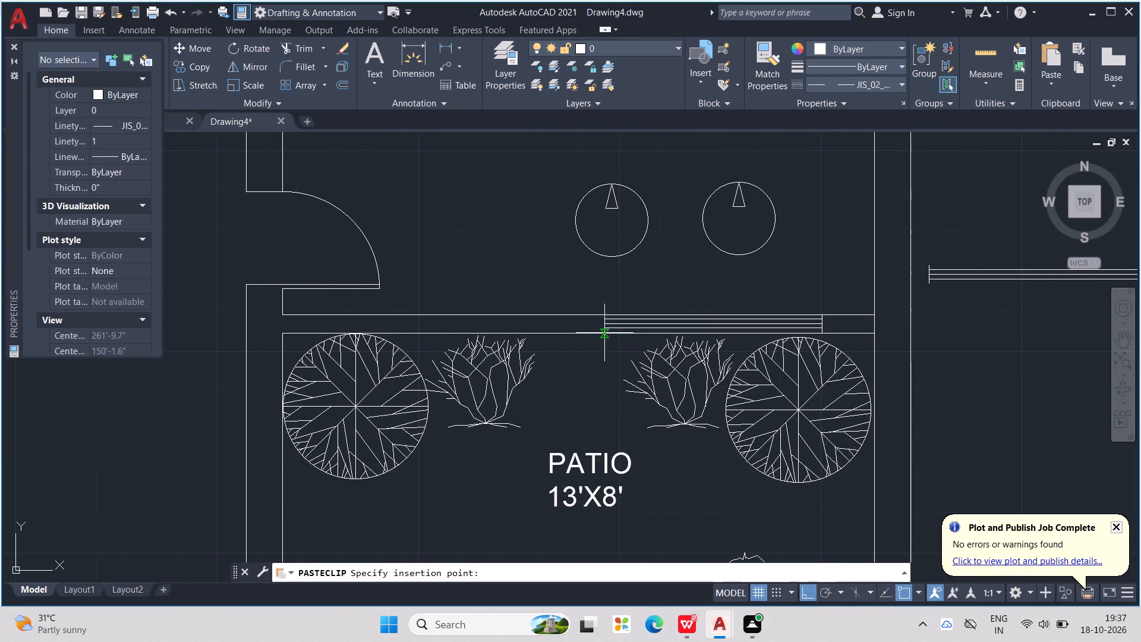
{"action": "middle_click_drag", "start_coordinate": [585, 323], "coordinate": [619, 305]}
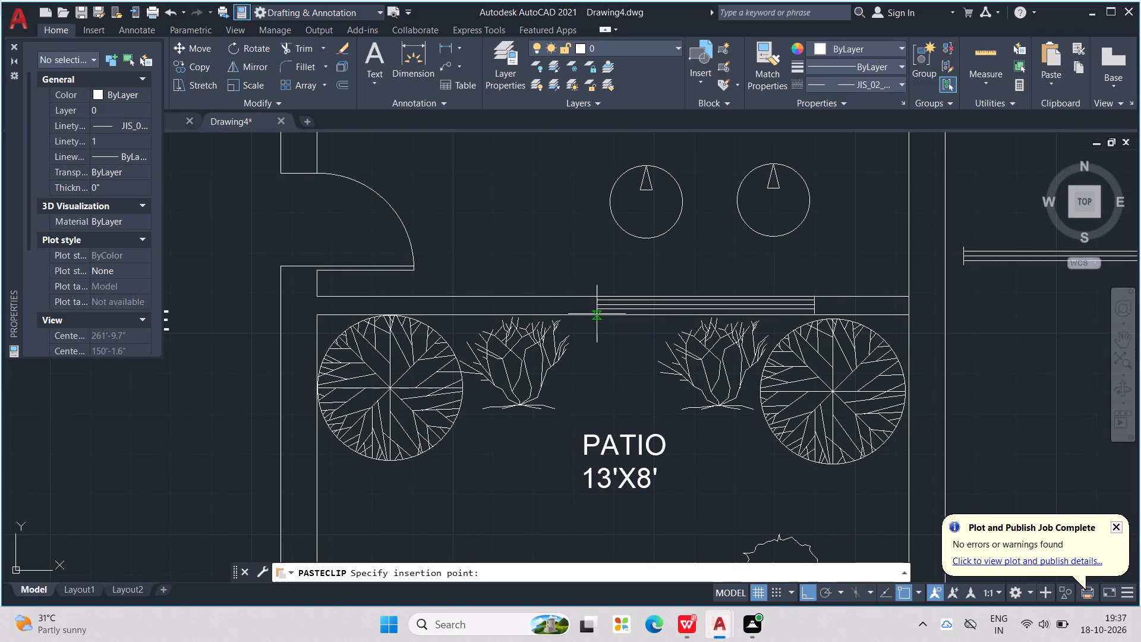
{"action": "left_click", "coordinate": [597, 314]}
Paste another copy of the thinned window into the wall between the patio and the dining room, aligned with the window opposite.
{"action": "middle_click_drag", "start_coordinate": [597, 313], "coordinate": [586, 273]}
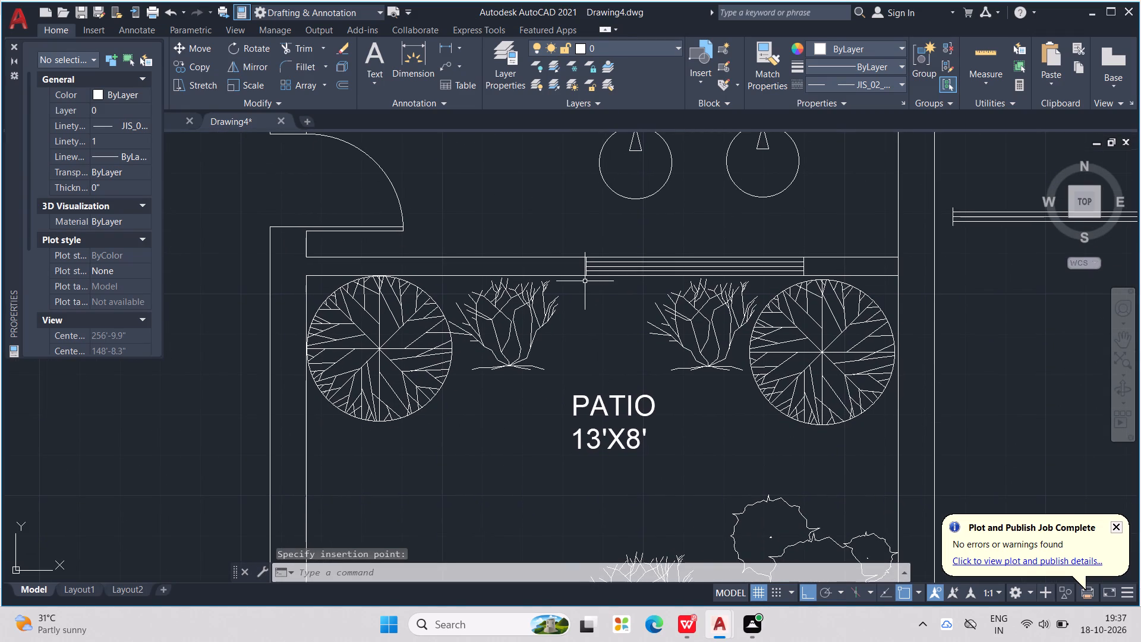
{"action": "key", "text": "ctrl+v"}
{"action": "scroll", "coordinate": [638, 282], "scroll_direction": "down", "scroll_amount": 3, "text": "ctrl"}
{"action": "scroll", "coordinate": [597, 395], "scroll_direction": "up", "scroll_amount": 2}
{"action": "scroll", "coordinate": [607, 336], "scroll_direction": "up", "scroll_amount": 2}
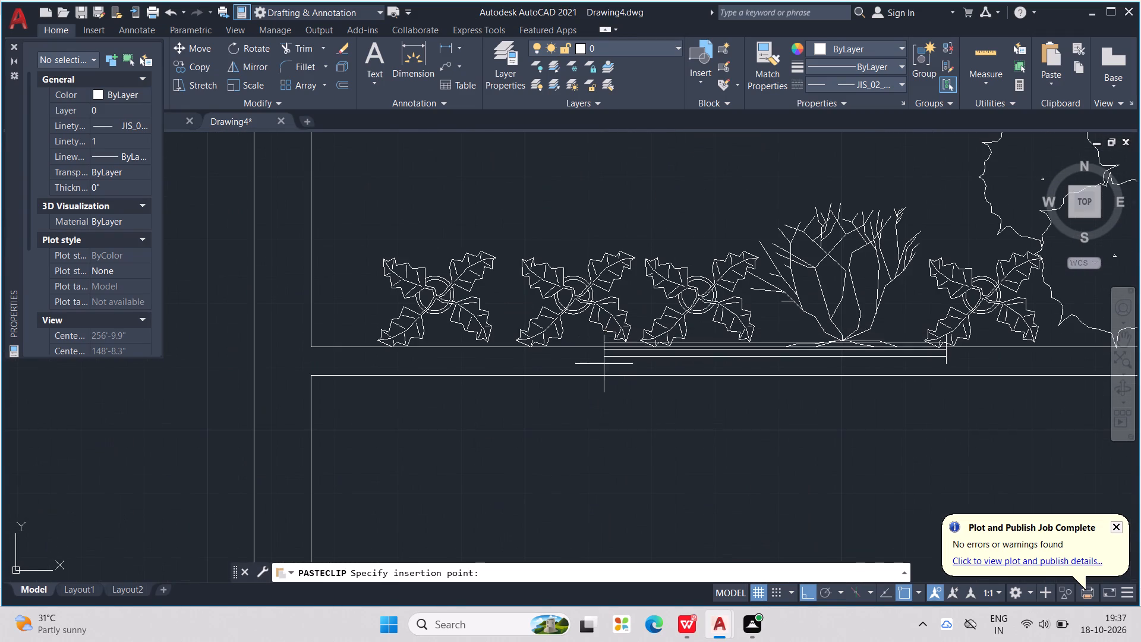
{"action": "middle_click_drag", "start_coordinate": [635, 360], "coordinate": [541, 413]}
{"action": "scroll", "coordinate": [550, 396], "scroll_direction": "down", "scroll_amount": 2}
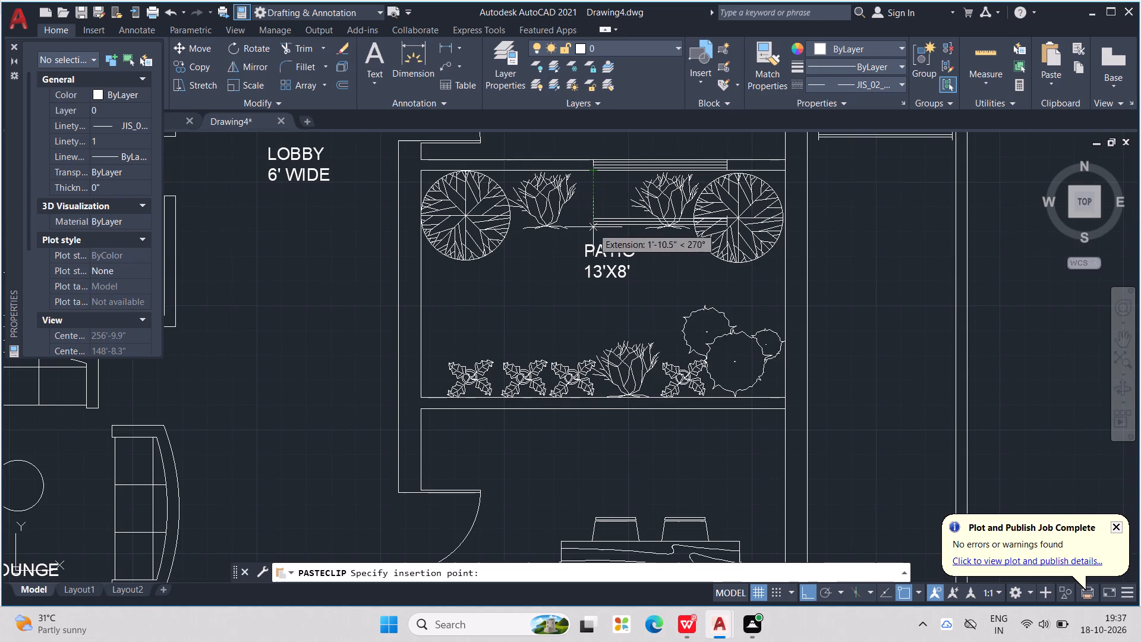
{"action": "scroll", "coordinate": [593, 407], "scroll_direction": "up", "scroll_amount": 1}
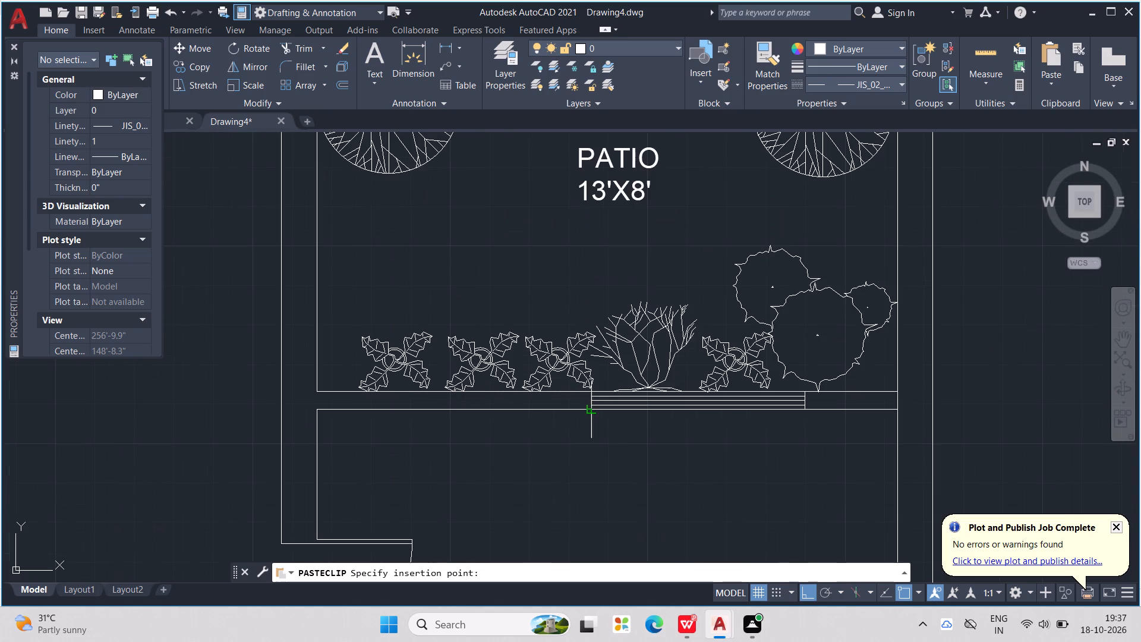
{"action": "left_click", "coordinate": [592, 407]}
{"action": "scroll", "coordinate": [593, 395], "scroll_direction": "down", "scroll_amount": 3}
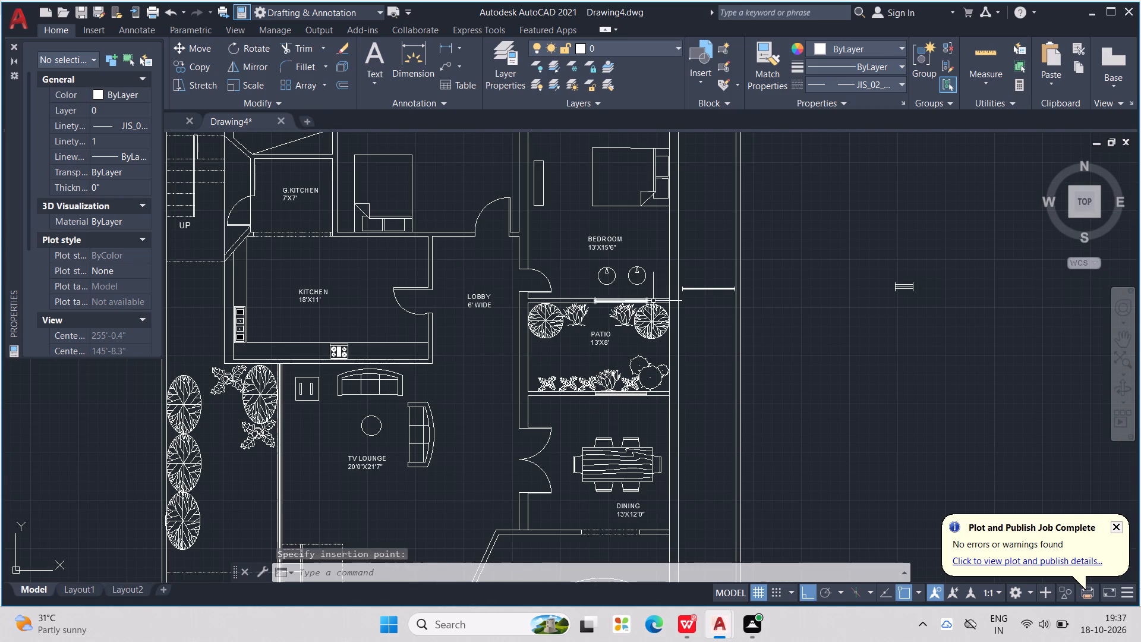
Delete the leftover long window copy lying between the house and the east boundary wall.
{"action": "left_click", "coordinate": [701, 288]}
{"action": "key", "text": "Delete"}
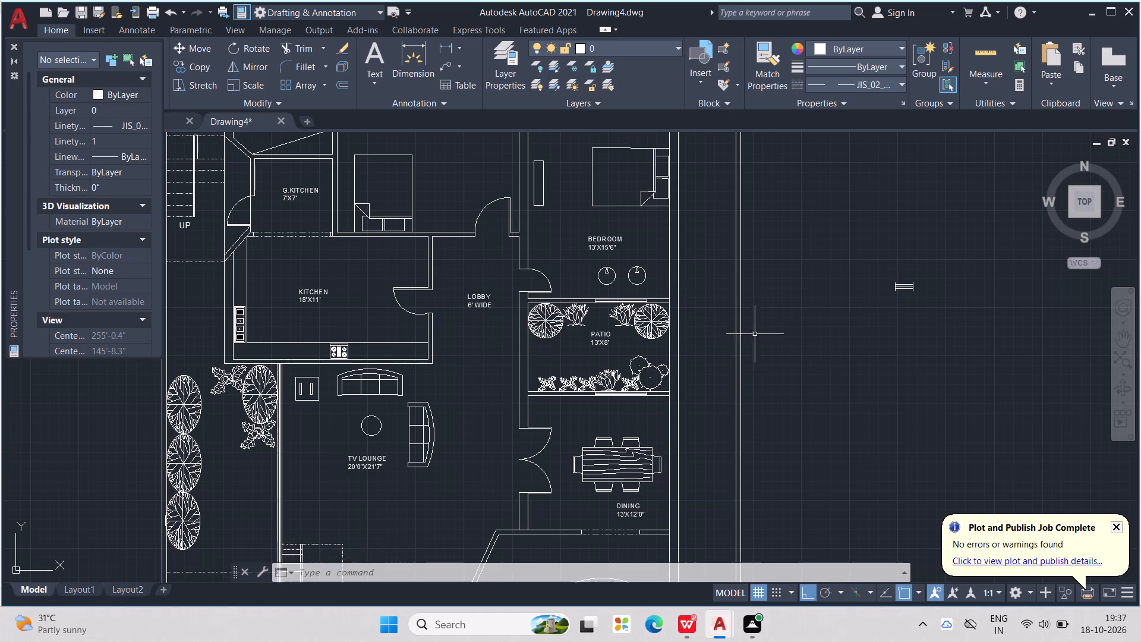
Copy the small window block from east of the plot to the open space west of the 9'X6' bath.
{"action": "left_click_drag", "start_coordinate": [784, 346], "coordinate": [973, 357]}
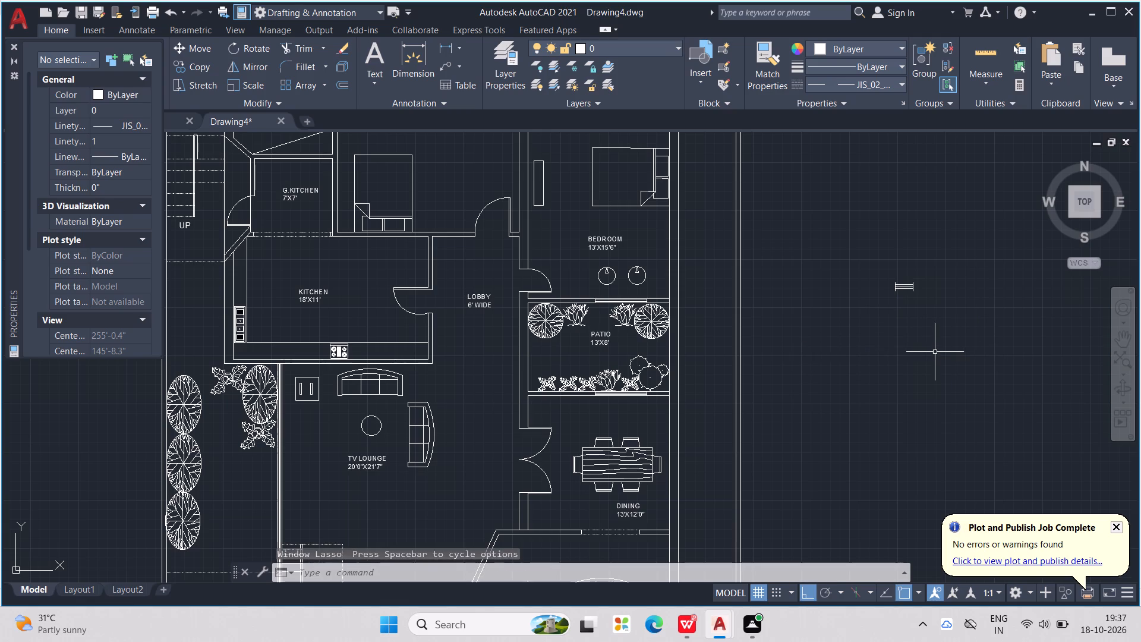
{"action": "middle_click_drag", "start_coordinate": [639, 385], "coordinate": [755, 438]}
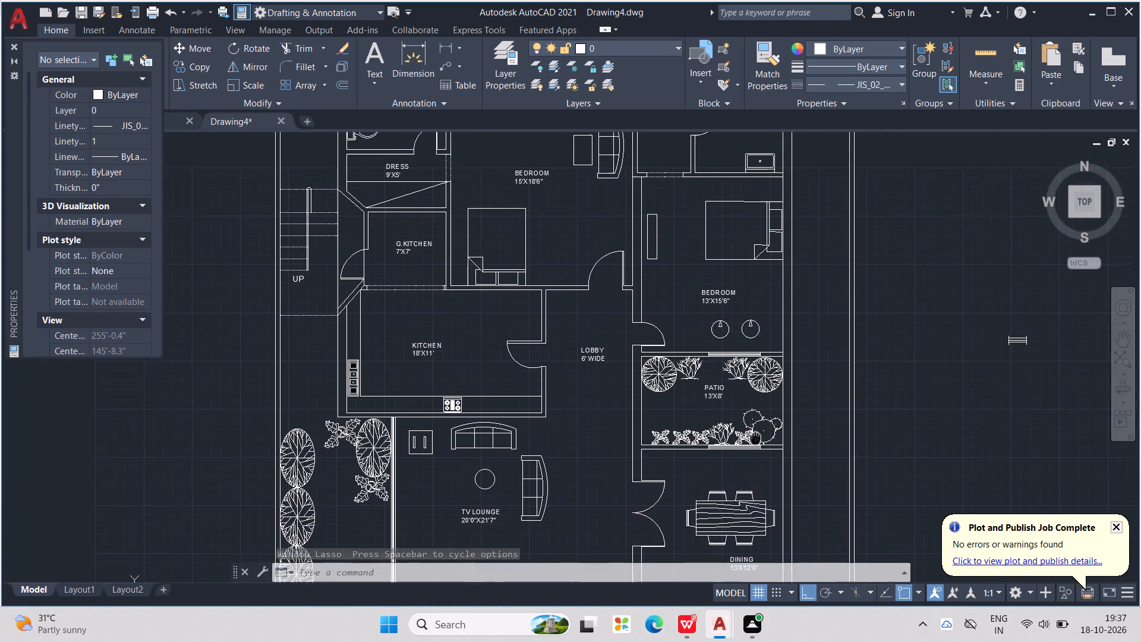
{"action": "middle_click_drag", "start_coordinate": [755, 438], "coordinate": [954, 414]}
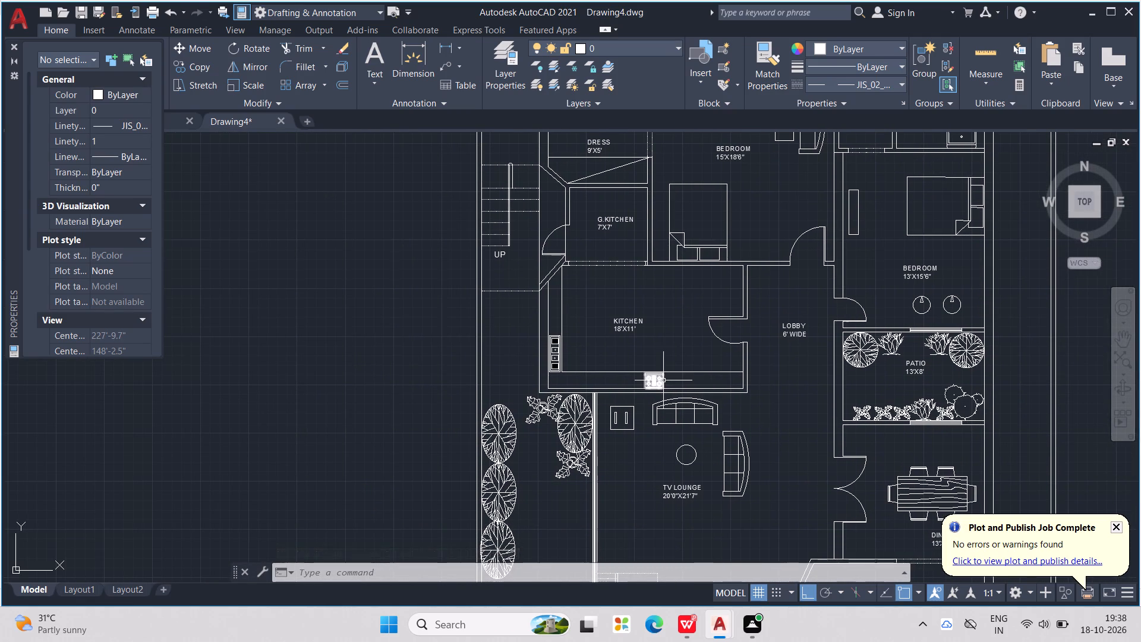
{"action": "scroll", "coordinate": [663, 370], "scroll_direction": "down", "scroll_amount": 1}
{"action": "middle_click_drag", "start_coordinate": [664, 344], "coordinate": [695, 420]}
{"action": "scroll", "coordinate": [664, 344], "scroll_direction": "down", "scroll_amount": 1}
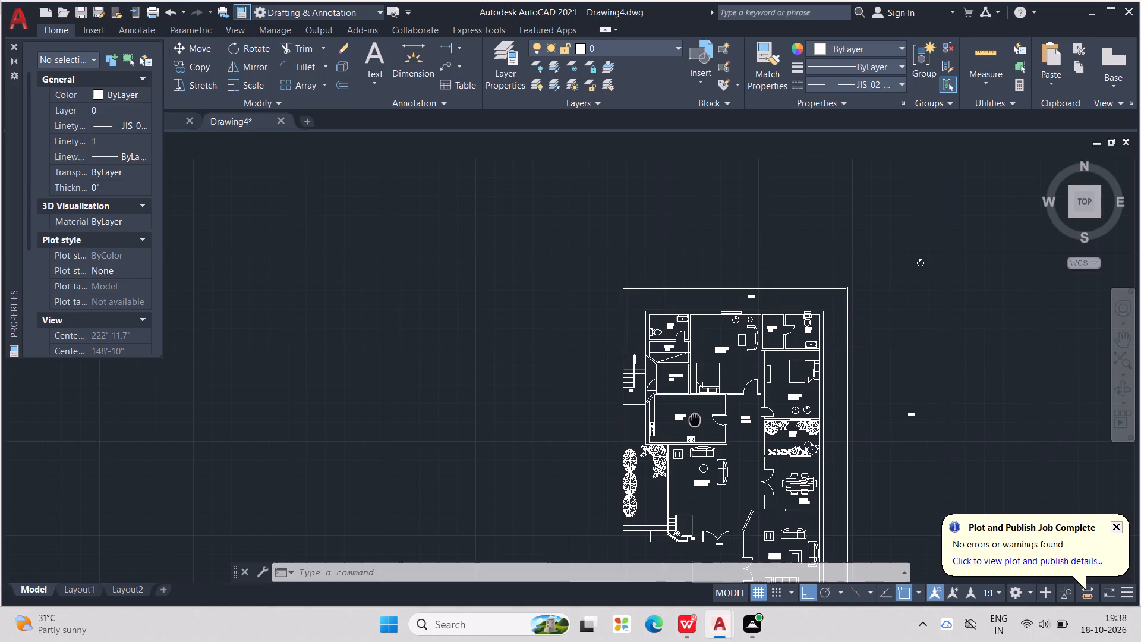
{"action": "middle_click_drag", "start_coordinate": [695, 420], "coordinate": [694, 417]}
{"action": "scroll", "coordinate": [723, 323], "scroll_direction": "up", "scroll_amount": 2}
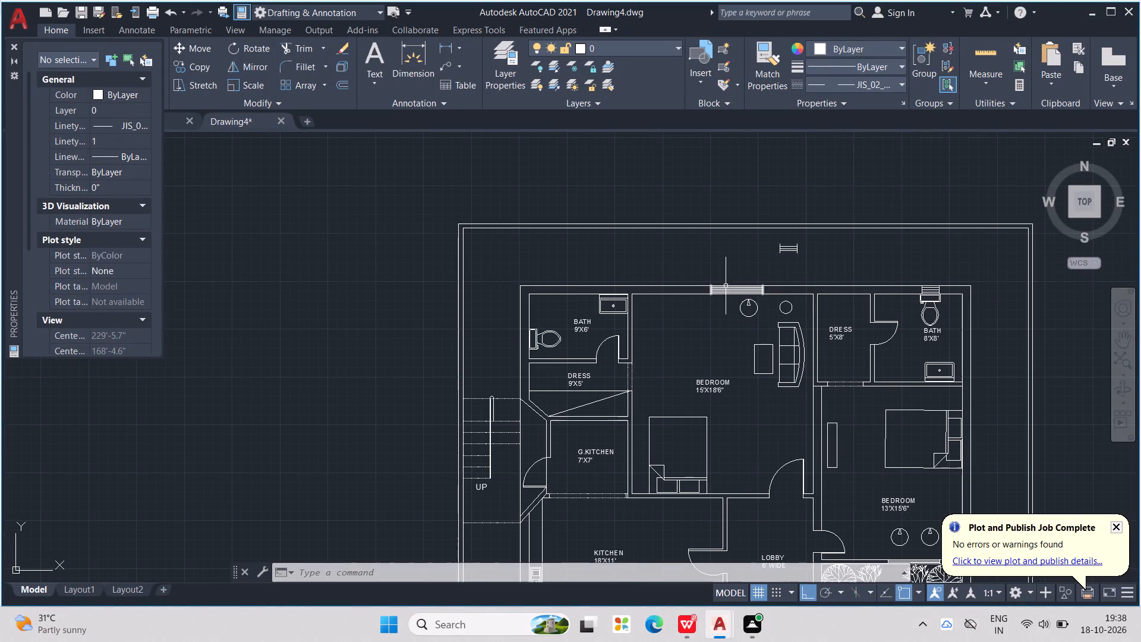
{"action": "middle_click_drag", "start_coordinate": [726, 286], "coordinate": [704, 261]}
{"action": "scroll", "coordinate": [703, 261], "scroll_direction": "down", "scroll_amount": 1}
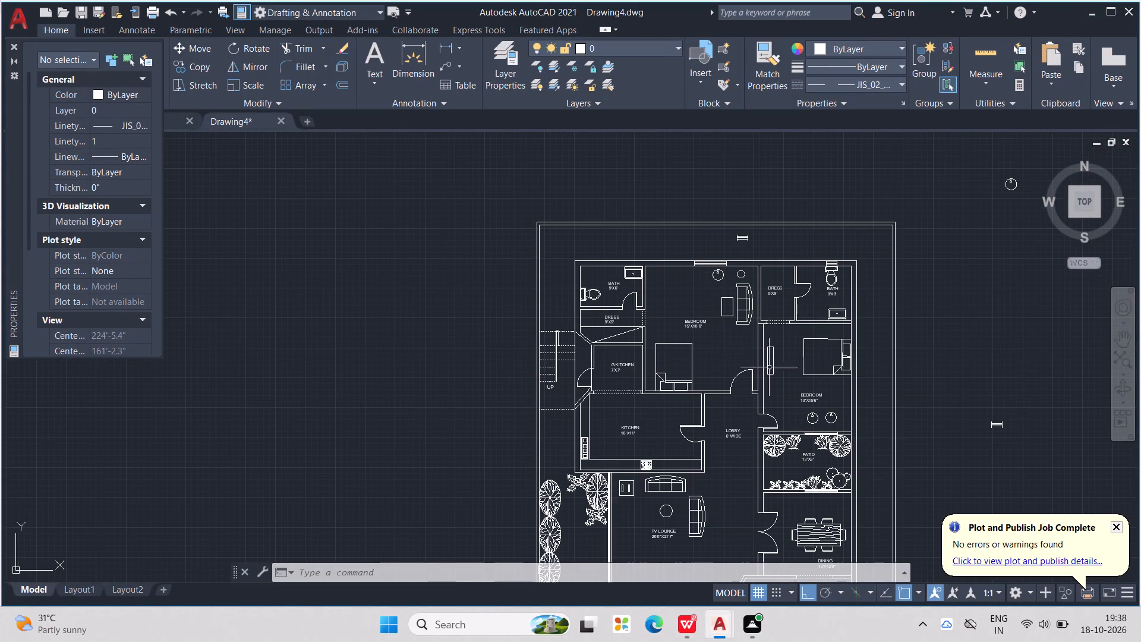
{"action": "middle_click_drag", "start_coordinate": [982, 392], "coordinate": [867, 306]}
{"action": "middle_click_drag", "start_coordinate": [759, 375], "coordinate": [790, 340]}
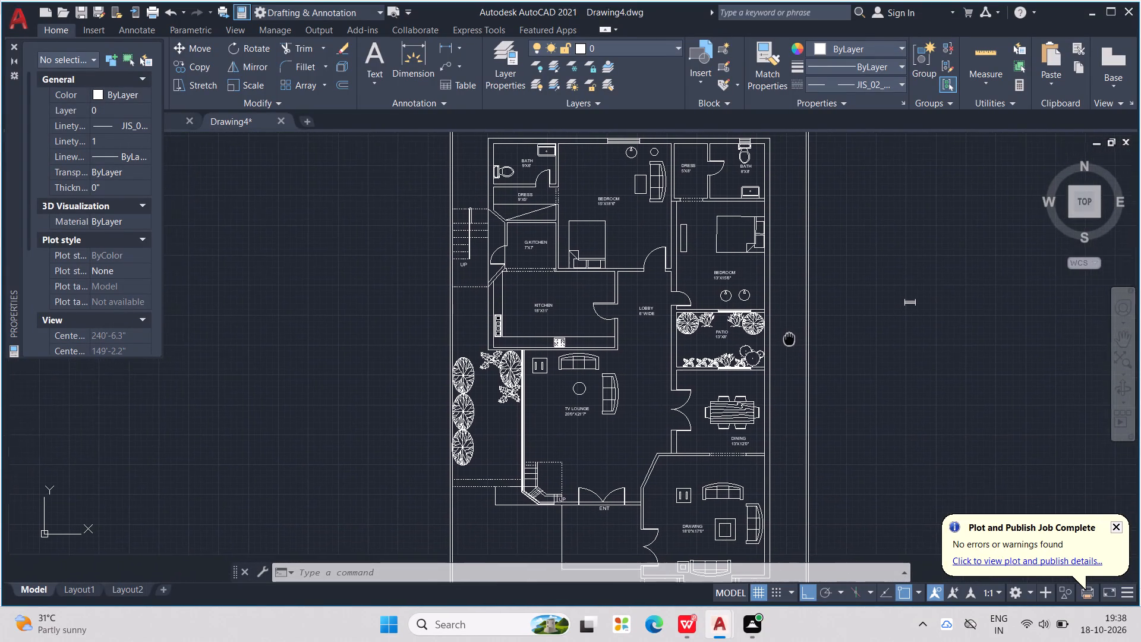
{"action": "middle_click_drag", "start_coordinate": [790, 340], "coordinate": [799, 392]}
{"action": "left_click_drag", "start_coordinate": [894, 361], "coordinate": [923, 335]}
{"action": "key", "text": "ctrl+c"}
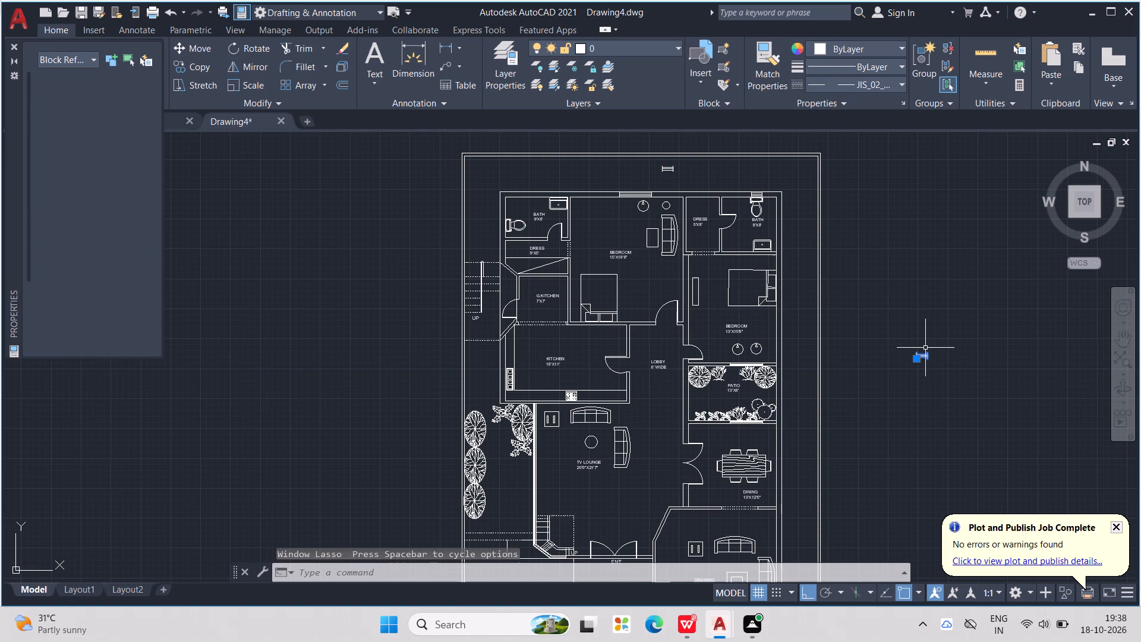
{"action": "key", "text": "ctrl+v"}
{"action": "middle_click_drag", "start_coordinate": [887, 362], "coordinate": [974, 391]}
{"action": "scroll", "coordinate": [570, 259], "scroll_direction": "up", "scroll_amount": 2}
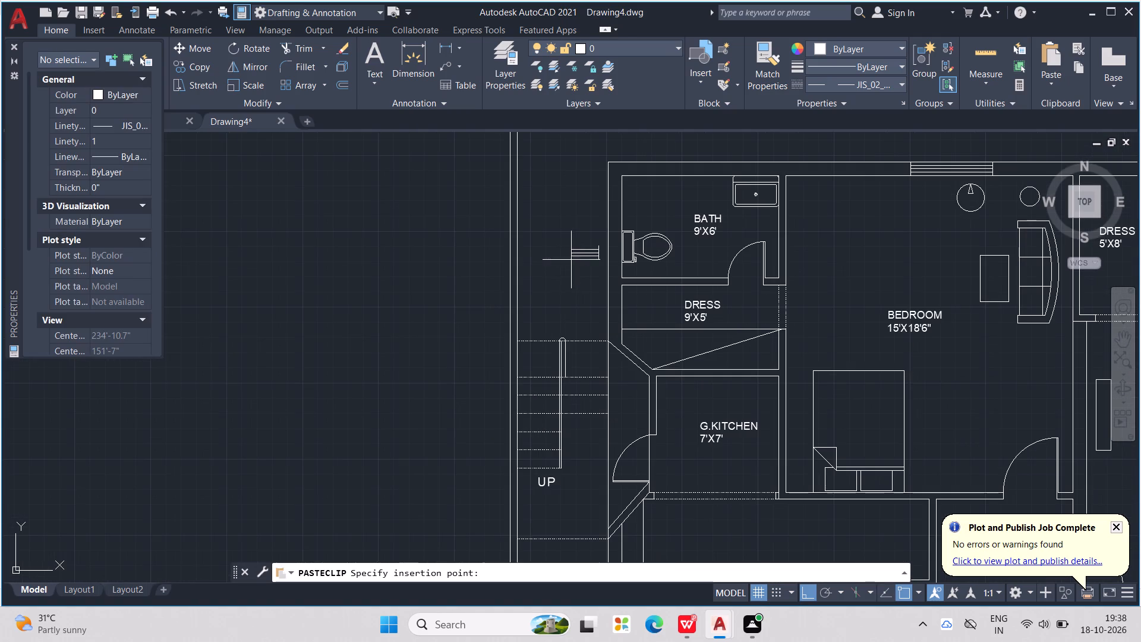
{"action": "left_click", "coordinate": [552, 270]}
Rotate the small window copy beside the 9'X6' bath by 90° about its east end.
{"action": "left_click", "coordinate": [558, 265]}
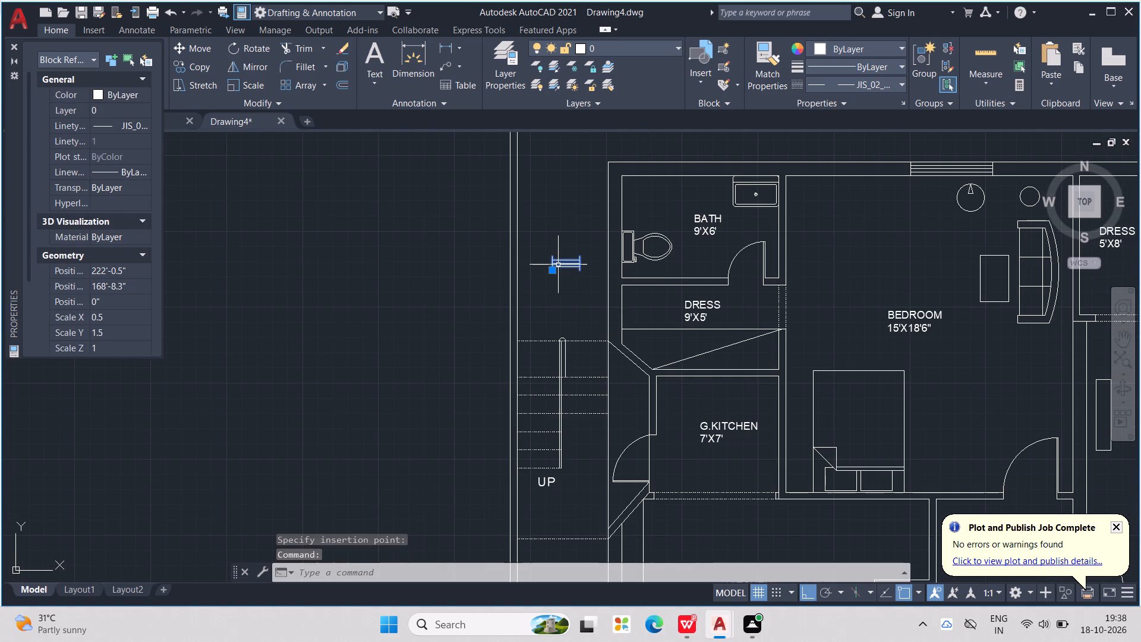
{"action": "type", "text": "RO"}
{"action": "key", "text": "Return"}
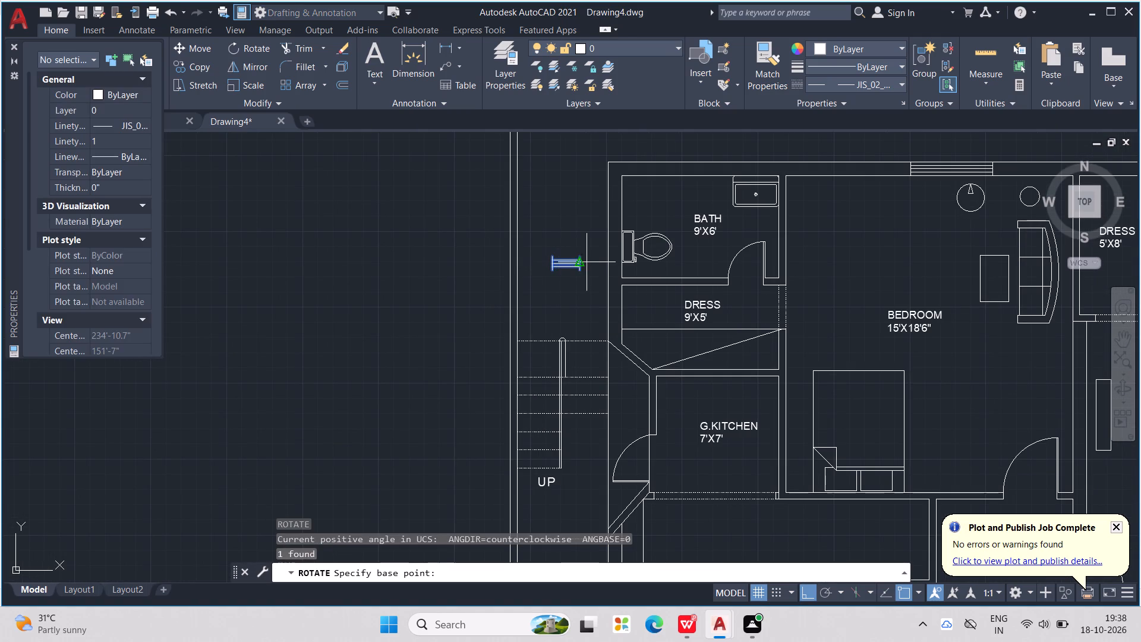
{"action": "left_click", "coordinate": [583, 260]}
{"action": "left_click", "coordinate": [556, 203]}
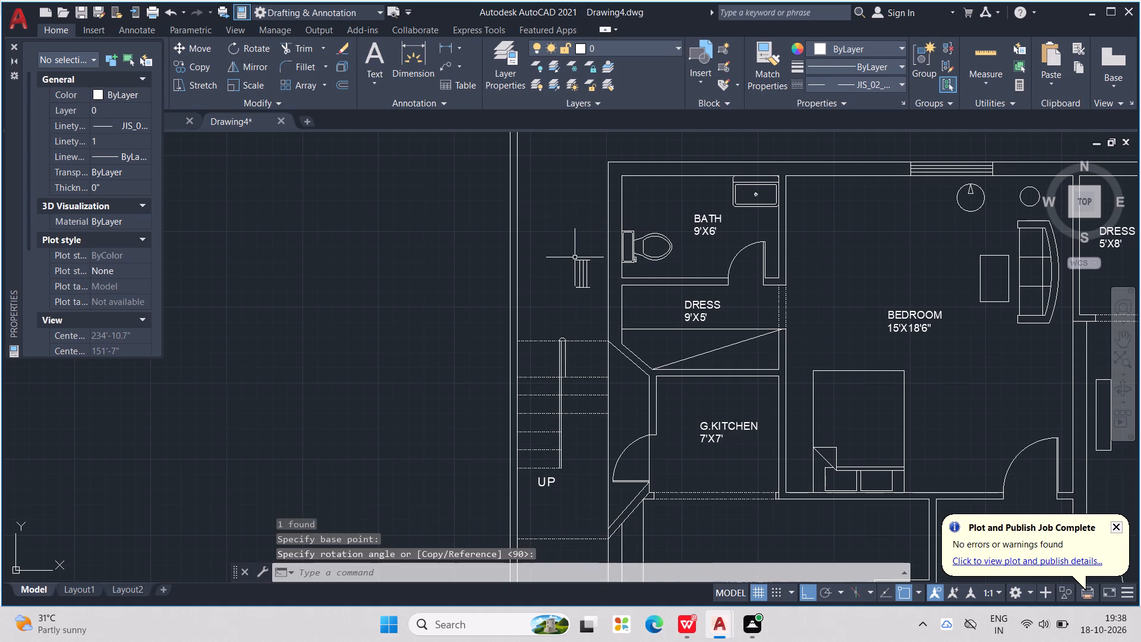
Copy the rotated small window into the west wall of the 9'X6' bath, behind the toilet.
{"action": "left_click", "coordinate": [582, 272]}
{"action": "key", "text": "ctrl+c"}
{"action": "key", "text": "ctrl+v"}
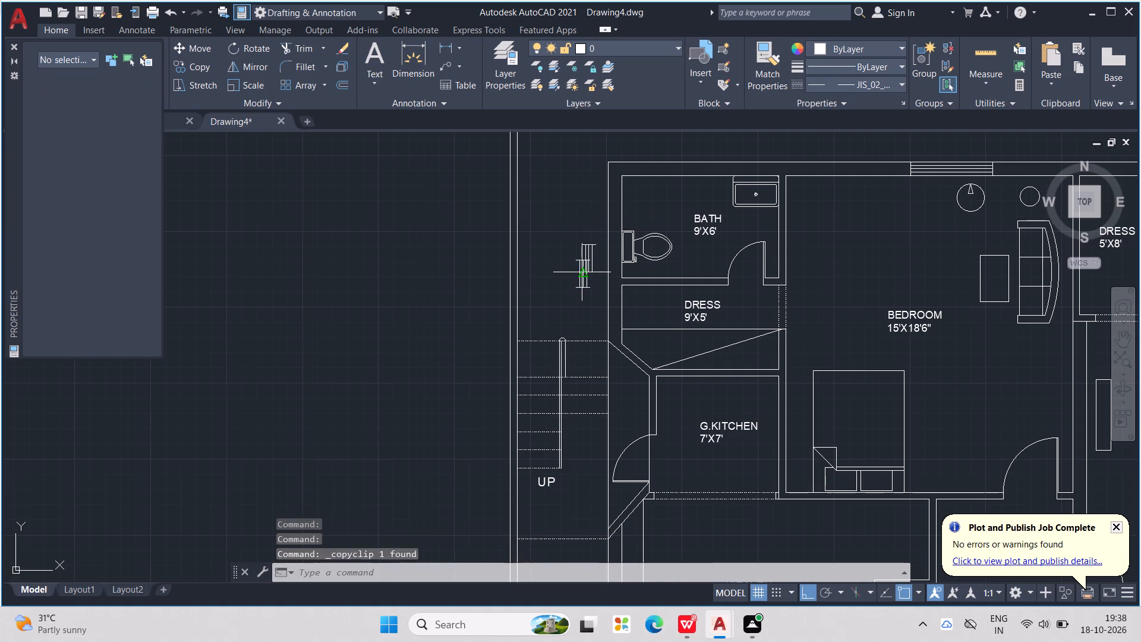
{"action": "scroll", "coordinate": [621, 230], "scroll_direction": "up", "scroll_amount": 2}
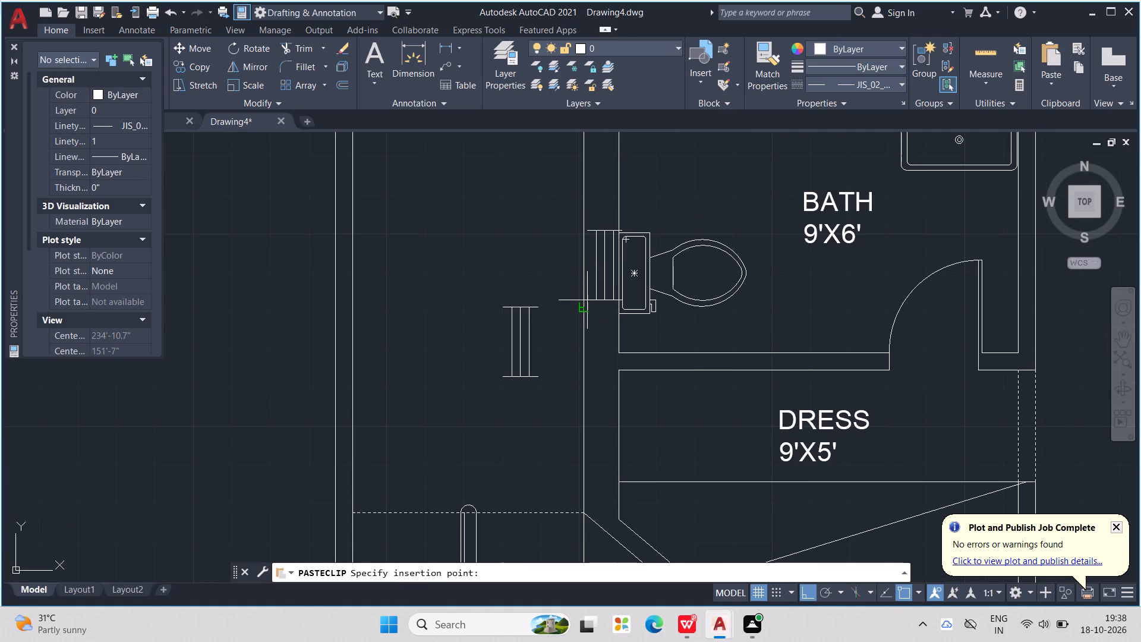
{"action": "left_click", "coordinate": [582, 306]}
{"action": "middle_click_drag", "start_coordinate": [598, 306], "coordinate": [597, 260]}
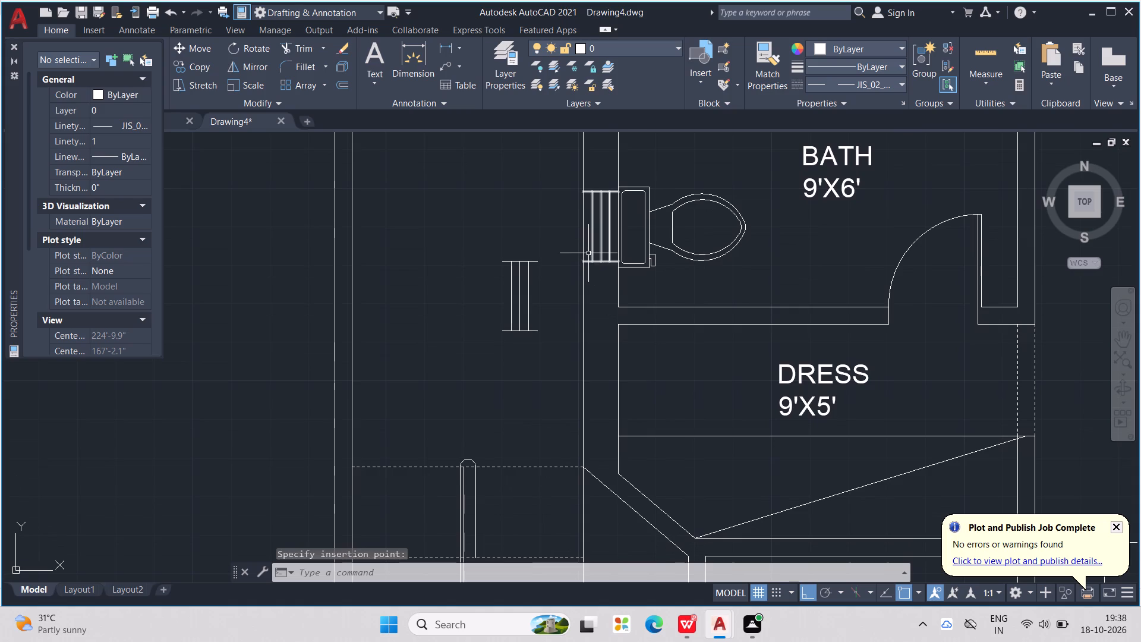
Copy the bath's west-wall window into the west wall of the 9'X5' dress room.
{"action": "left_click", "coordinate": [592, 263]}
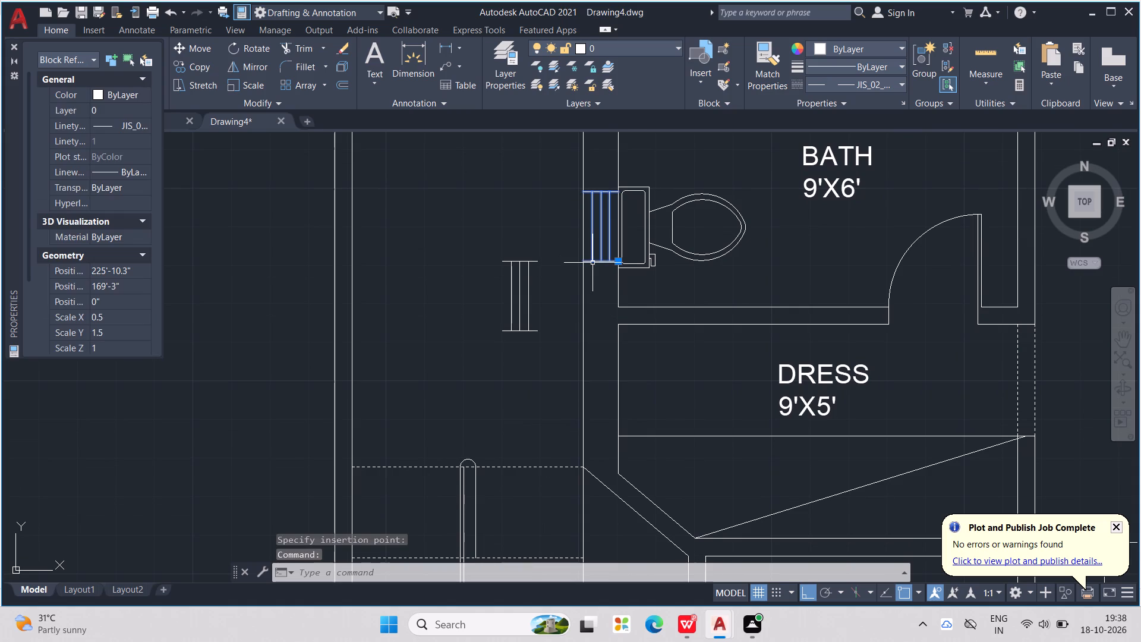
{"action": "key", "text": "ctrl+c"}
{"action": "key", "text": "ctrl+v"}
{"action": "middle_click_drag", "start_coordinate": [616, 306], "coordinate": [612, 276]}
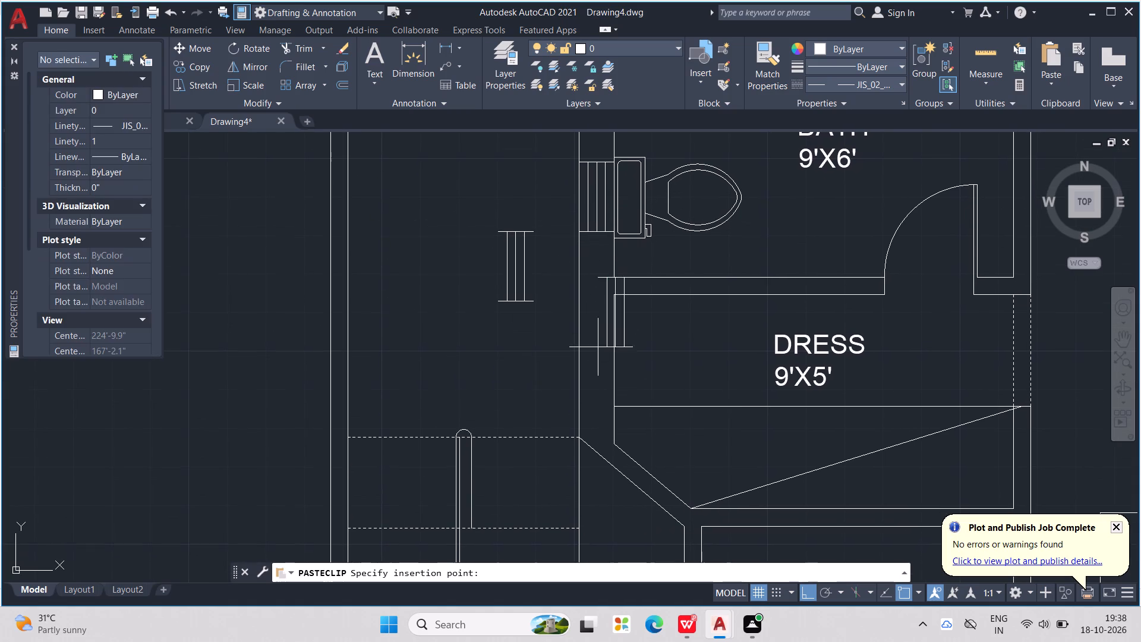
{"action": "left_click", "coordinate": [579, 386]}
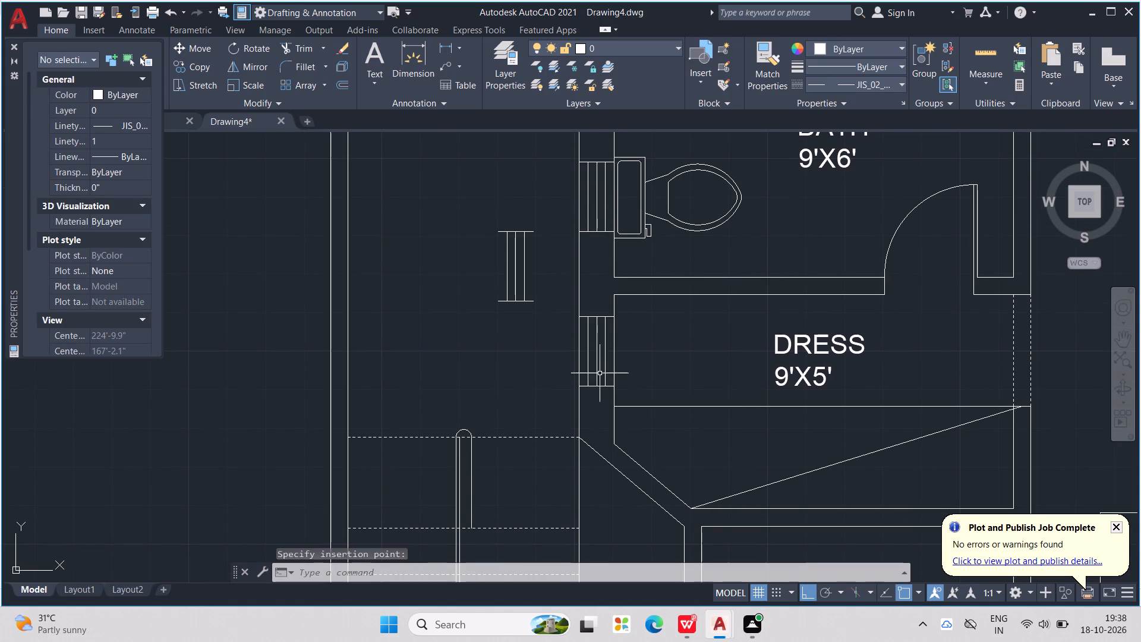
Copy the long window from the 15'X18'6" bedroom's north wall to the empty space west of the plot.
{"action": "middle_click_drag", "start_coordinate": [601, 369], "coordinate": [569, 339]}
{"action": "scroll", "coordinate": [568, 339], "scroll_direction": "down", "scroll_amount": 2}
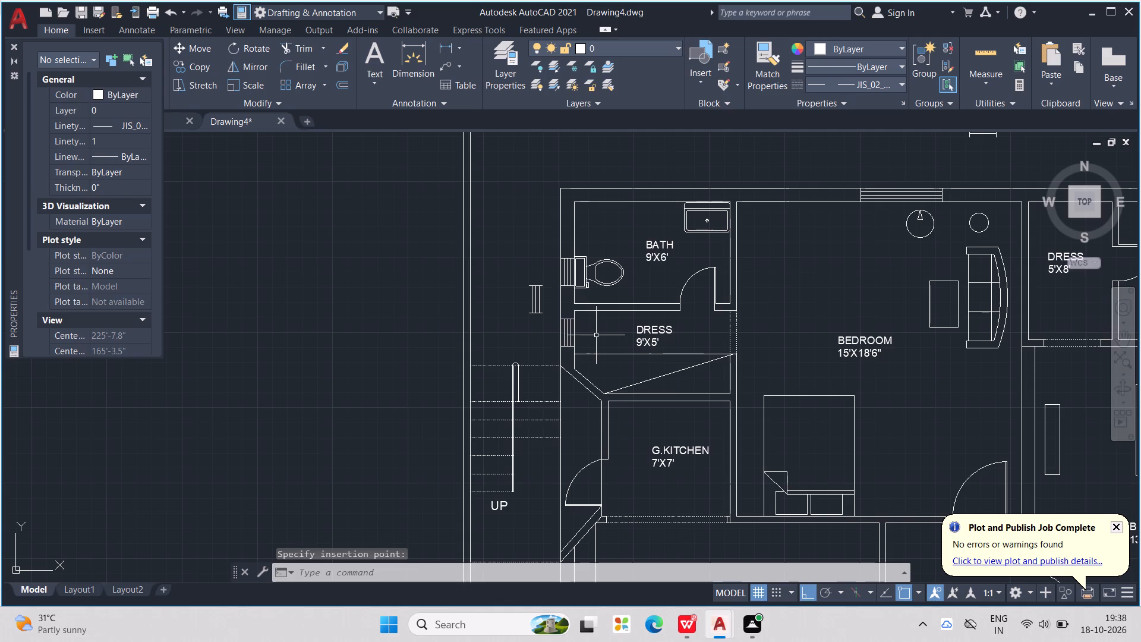
{"action": "middle_click_drag", "start_coordinate": [591, 347], "coordinate": [500, 328]}
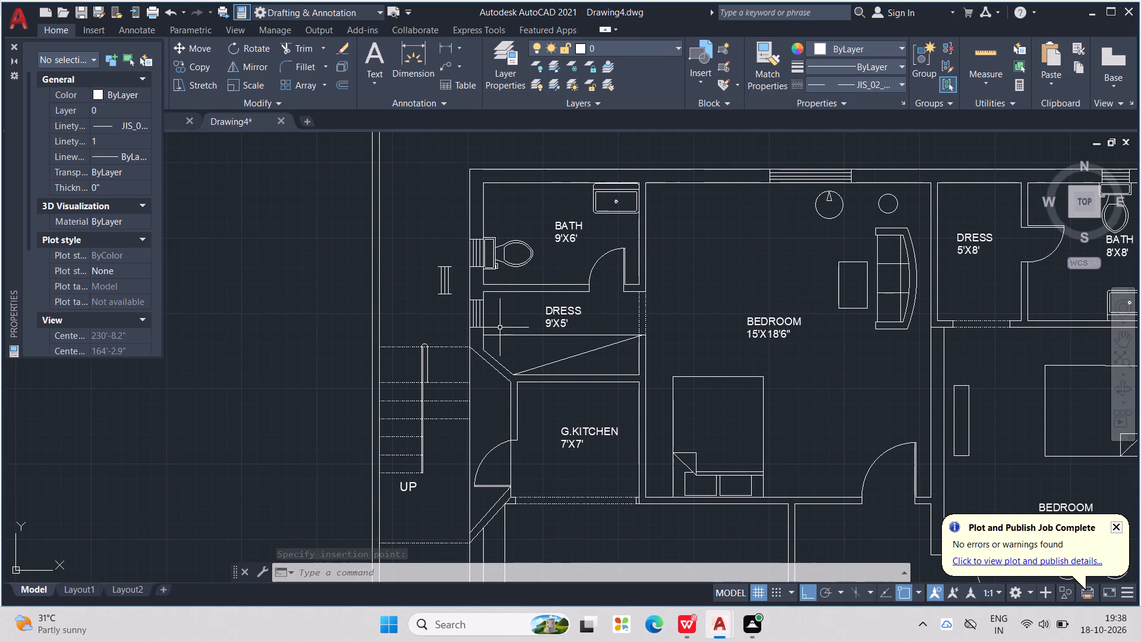
{"action": "middle_click_drag", "start_coordinate": [522, 331], "coordinate": [522, 298]}
{"action": "scroll", "coordinate": [523, 297], "scroll_direction": "down", "scroll_amount": 1}
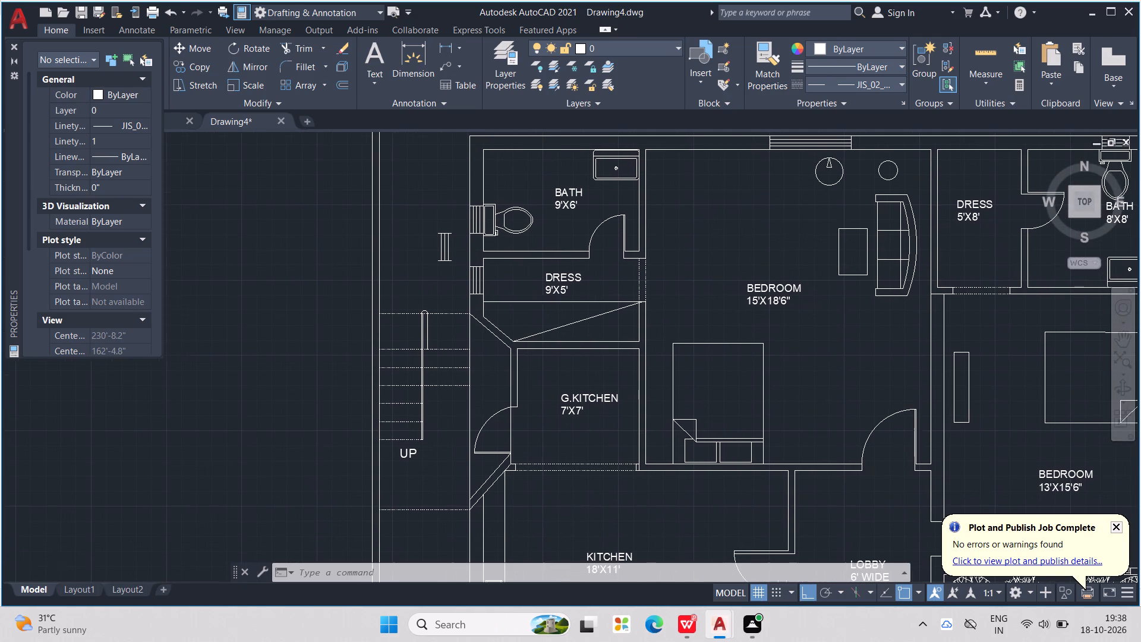
{"action": "middle_click_drag", "start_coordinate": [537, 317], "coordinate": [636, 280]}
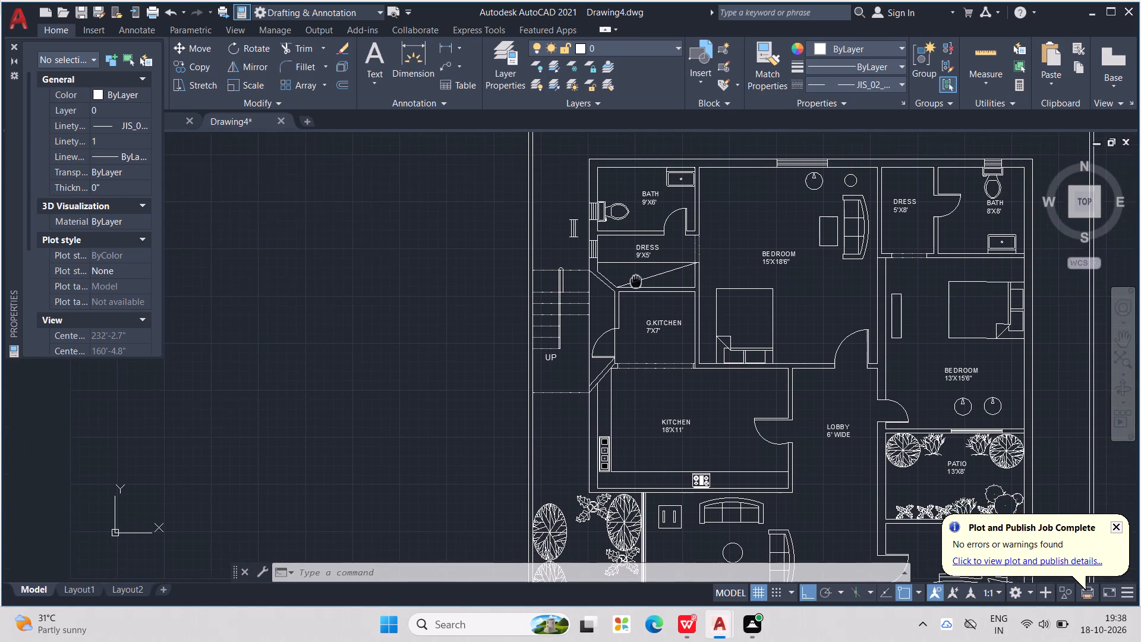
{"action": "middle_click_drag", "start_coordinate": [636, 280], "coordinate": [653, 270]}
{"action": "middle_click_drag", "start_coordinate": [620, 355], "coordinate": [588, 320]}
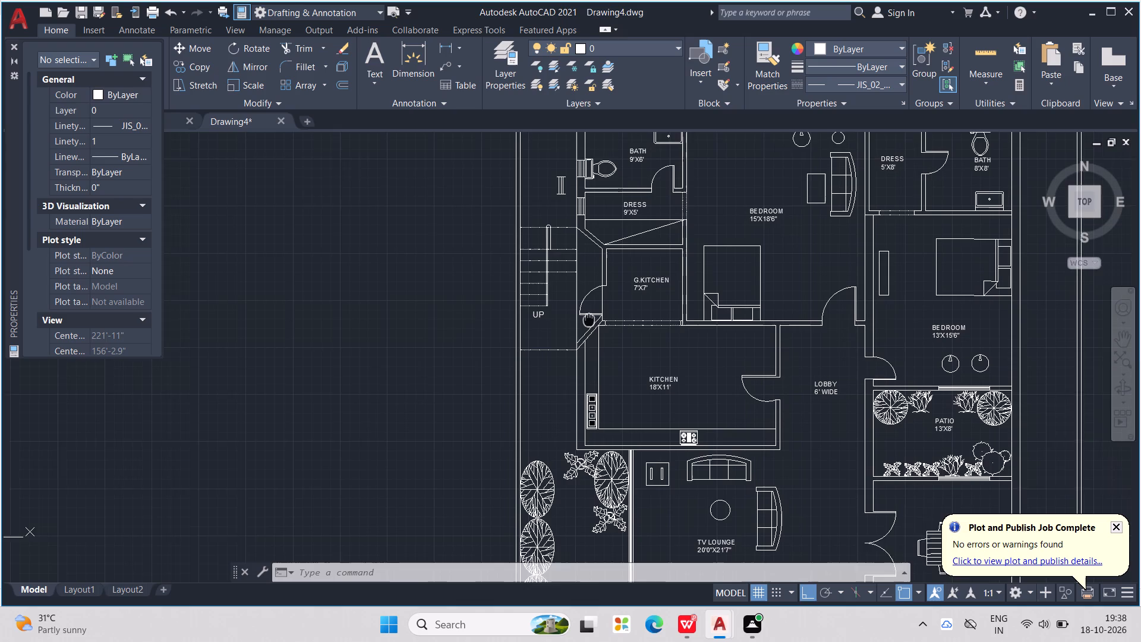
{"action": "middle_click_drag", "start_coordinate": [588, 320], "coordinate": [580, 313]}
{"action": "scroll", "coordinate": [579, 312], "scroll_direction": "down", "scroll_amount": 1}
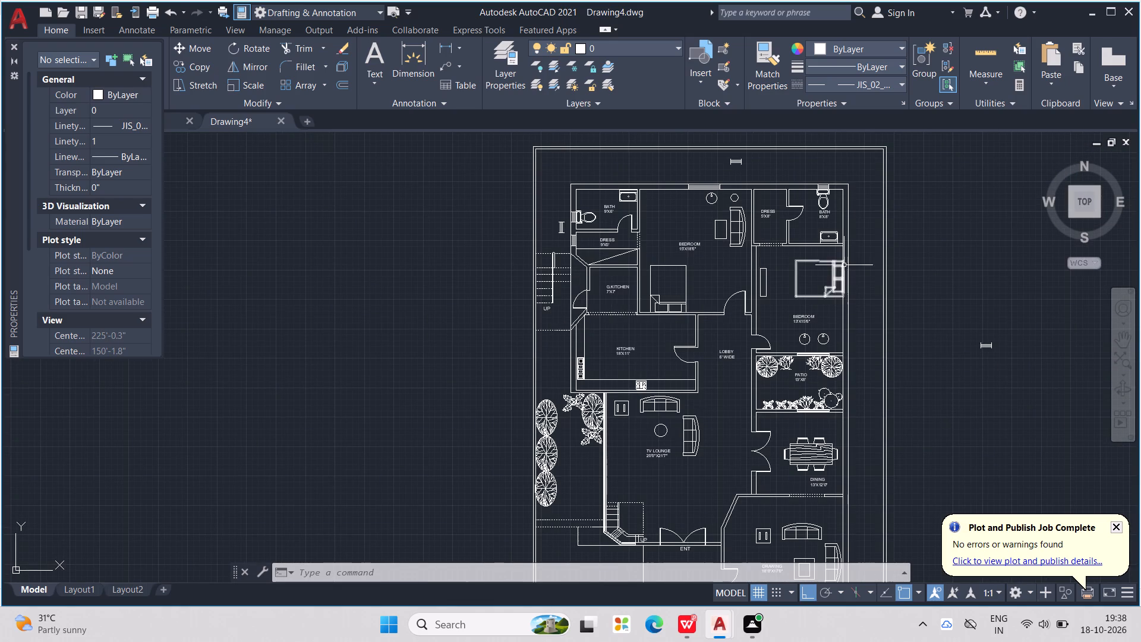
{"action": "scroll", "coordinate": [836, 417], "scroll_direction": "up", "scroll_amount": 1}
{"action": "middle_click_drag", "start_coordinate": [808, 362], "coordinate": [790, 341]}
{"action": "middle_click_drag", "start_coordinate": [790, 341], "coordinate": [837, 515]}
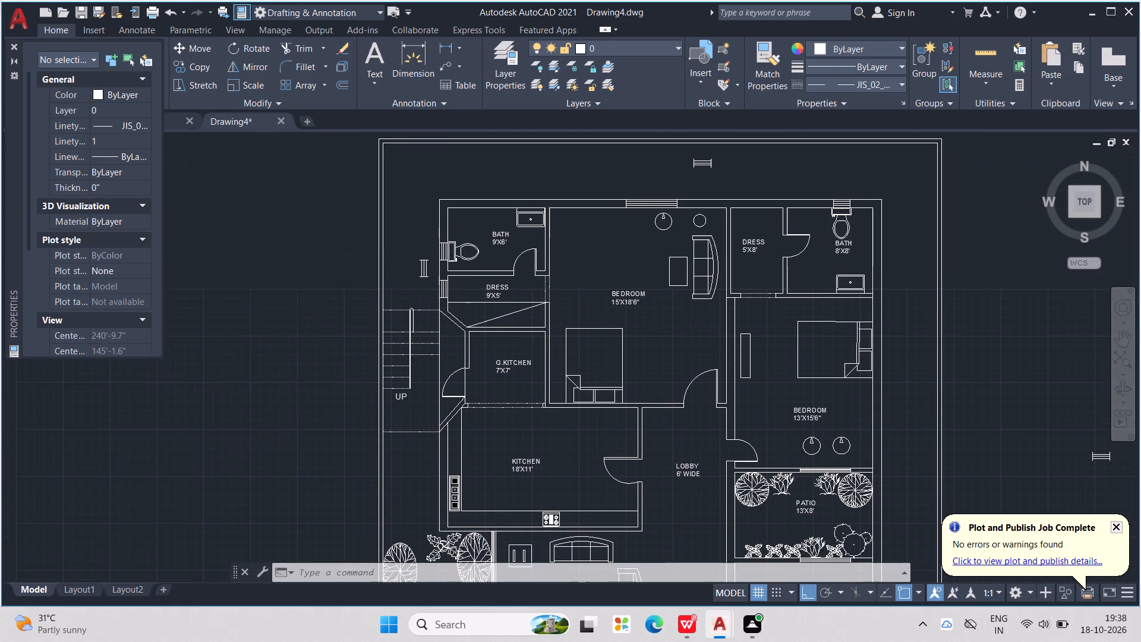
{"action": "middle_click_drag", "start_coordinate": [837, 515], "coordinate": [835, 514]}
{"action": "left_click", "coordinate": [657, 202]}
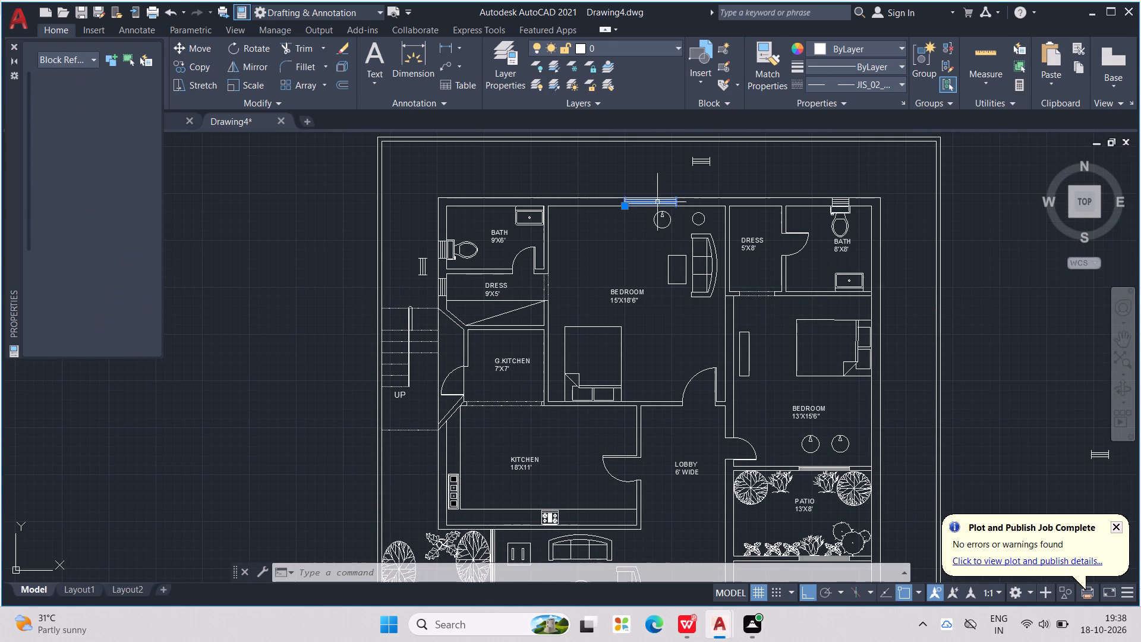
{"action": "key", "text": "ctrl+c"}
{"action": "key", "text": "ctrl+v"}
{"action": "middle_click_drag", "start_coordinate": [647, 213], "coordinate": [867, 251], "text": "ctrl"}
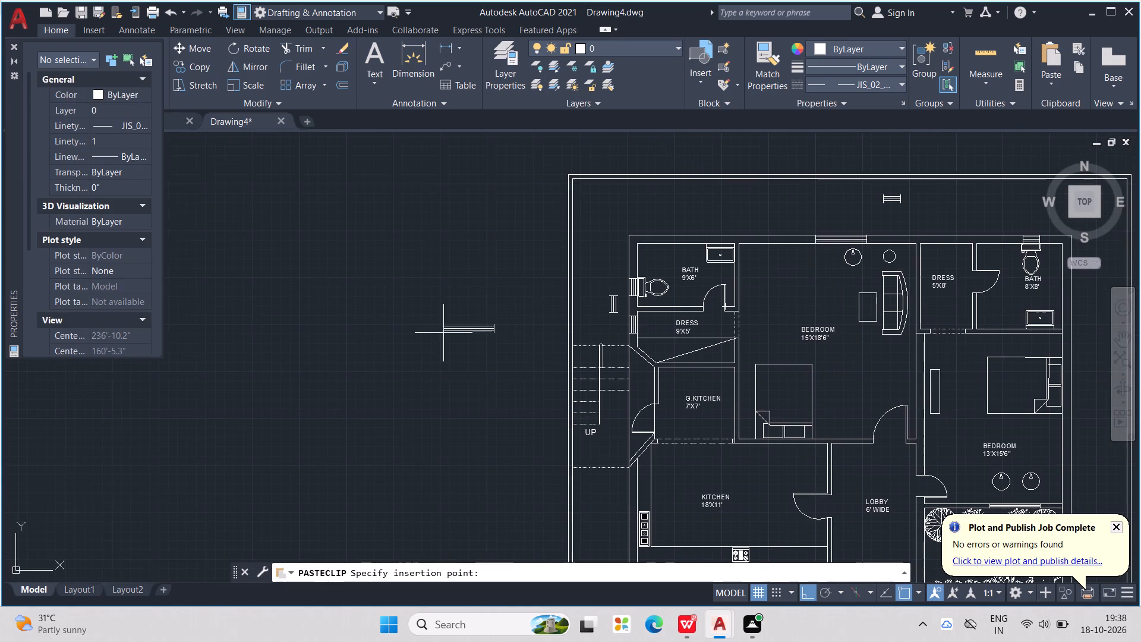
{"action": "middle_click_drag", "start_coordinate": [547, 314], "coordinate": [680, 267]}
{"action": "scroll", "coordinate": [555, 310], "scroll_direction": "down", "scroll_amount": 1}
{"action": "left_click", "coordinate": [570, 330]}
Rotate the long window copy west of the plot by 90° about its lower-left corner.
{"action": "left_click", "coordinate": [579, 328]}
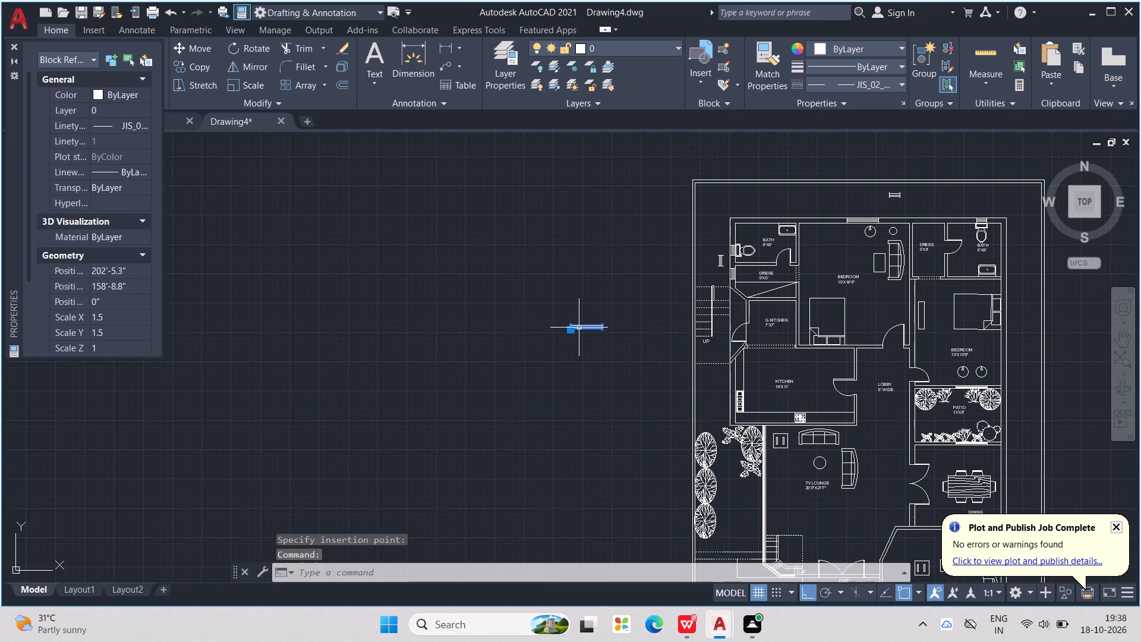
{"action": "type", "text": "RO"}
{"action": "key", "text": "Return"}
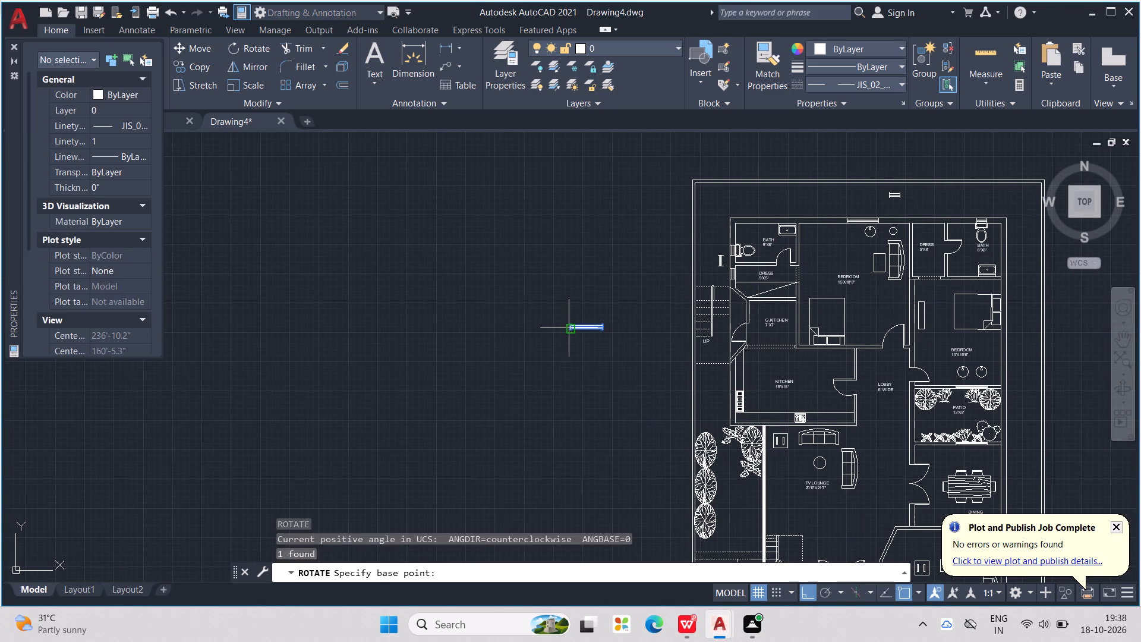
{"action": "left_click", "coordinate": [571, 329]}
{"action": "left_click", "coordinate": [557, 245]}
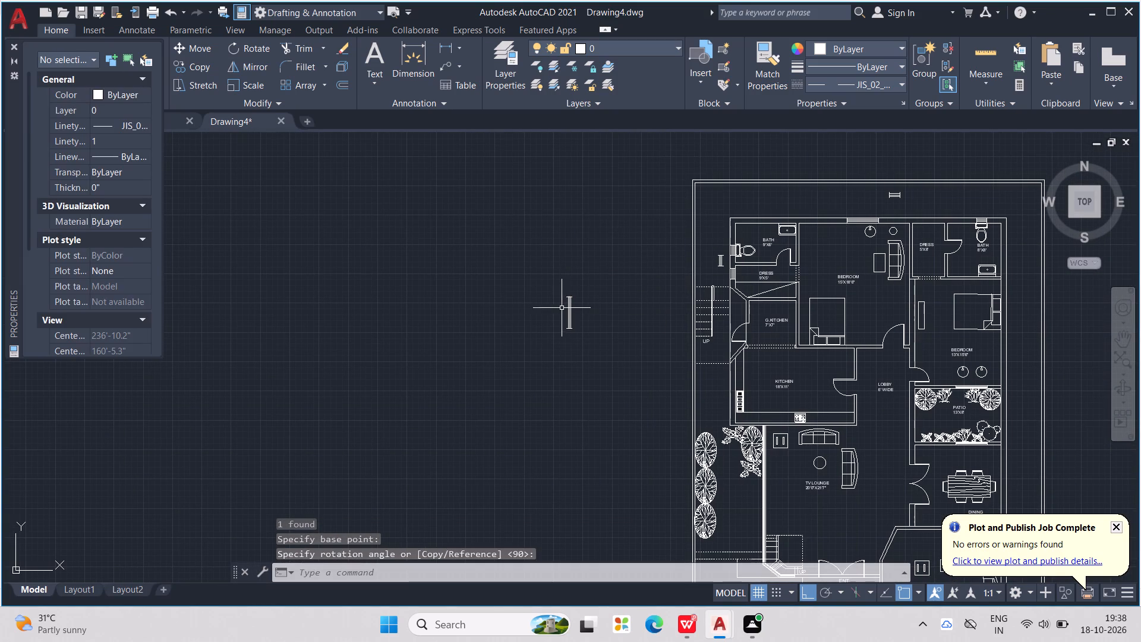
Copy the rotated long window into the kitchen's west wall, beside the counter.
{"action": "left_click", "coordinate": [566, 311]}
{"action": "key", "text": "ctrl+c"}
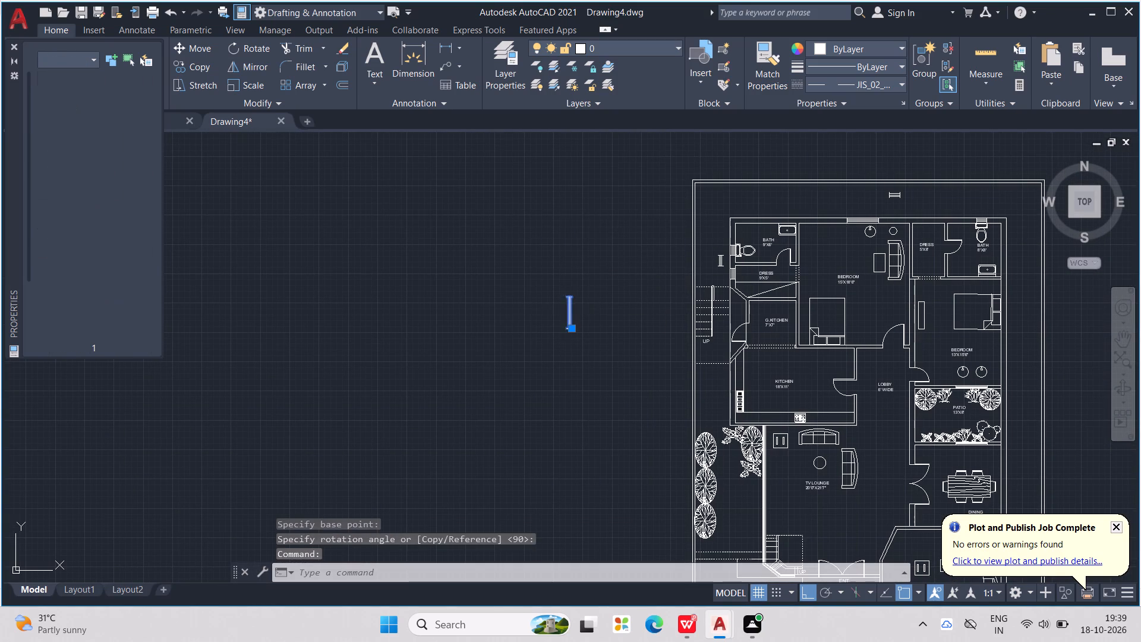
{"action": "key", "text": "ctrl+v"}
{"action": "middle_click_drag", "start_coordinate": [685, 386], "coordinate": [538, 347]}
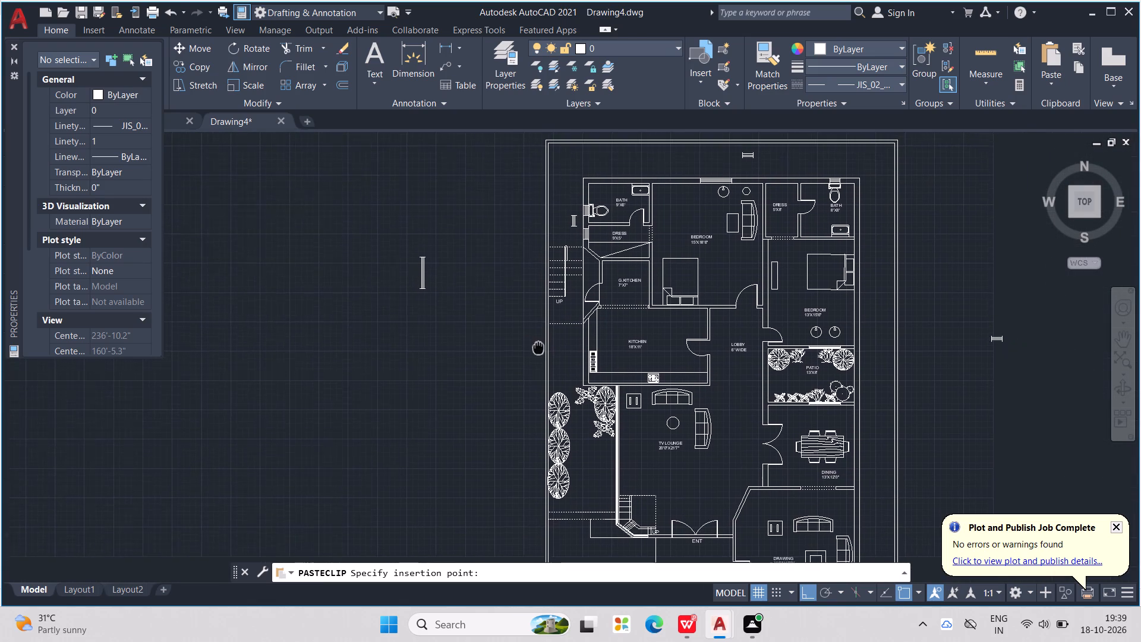
{"action": "middle_click_drag", "start_coordinate": [538, 347], "coordinate": [547, 354]}
{"action": "scroll", "coordinate": [623, 372], "scroll_direction": "up", "scroll_amount": 2}
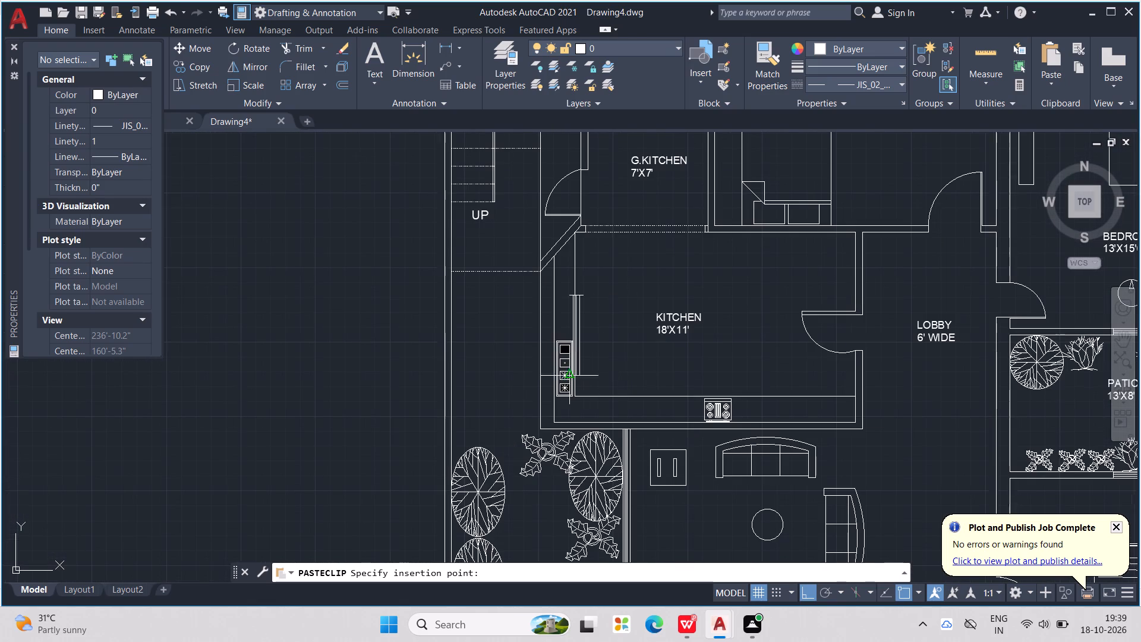
{"action": "middle_click_drag", "start_coordinate": [546, 380], "coordinate": [592, 378]}
{"action": "left_click", "coordinate": [588, 371]}
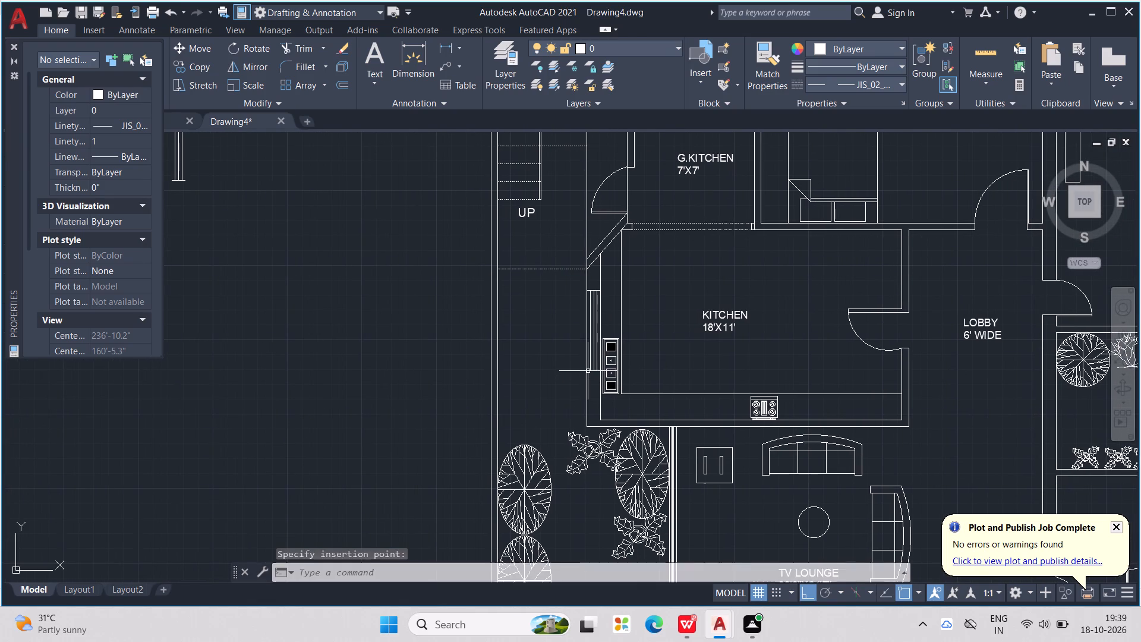
Copy the round shrub cluster from the patio's southeast corner to the south end of the planting strip beside the TV lounge.
{"action": "scroll", "coordinate": [590, 370], "scroll_direction": "down", "scroll_amount": 3}
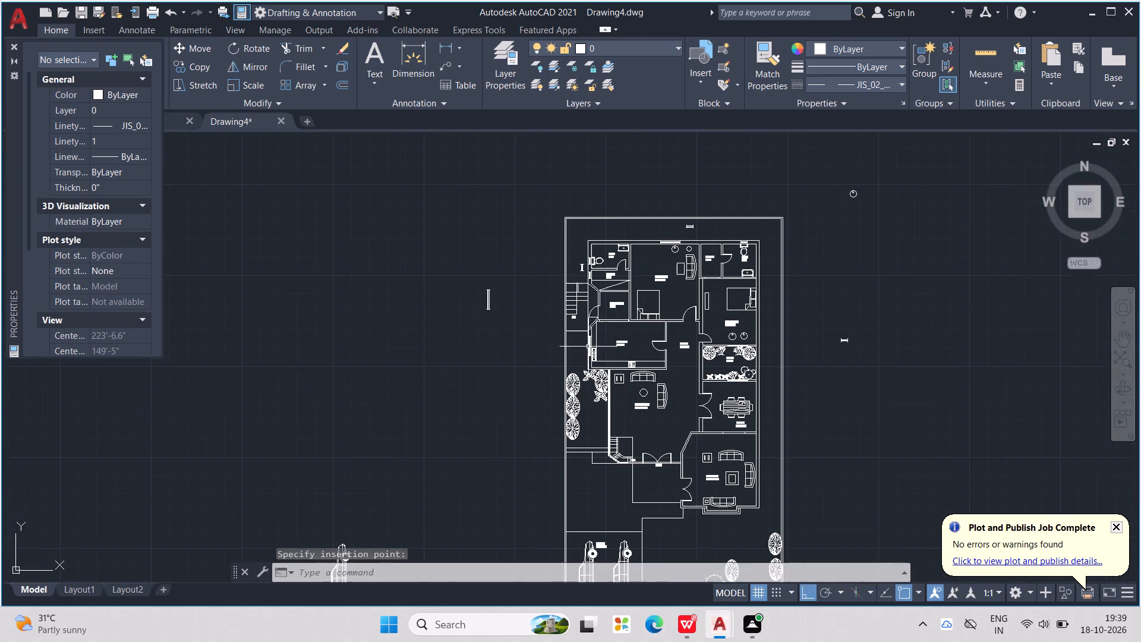
{"action": "middle_click_drag", "start_coordinate": [597, 358], "coordinate": [622, 287]}
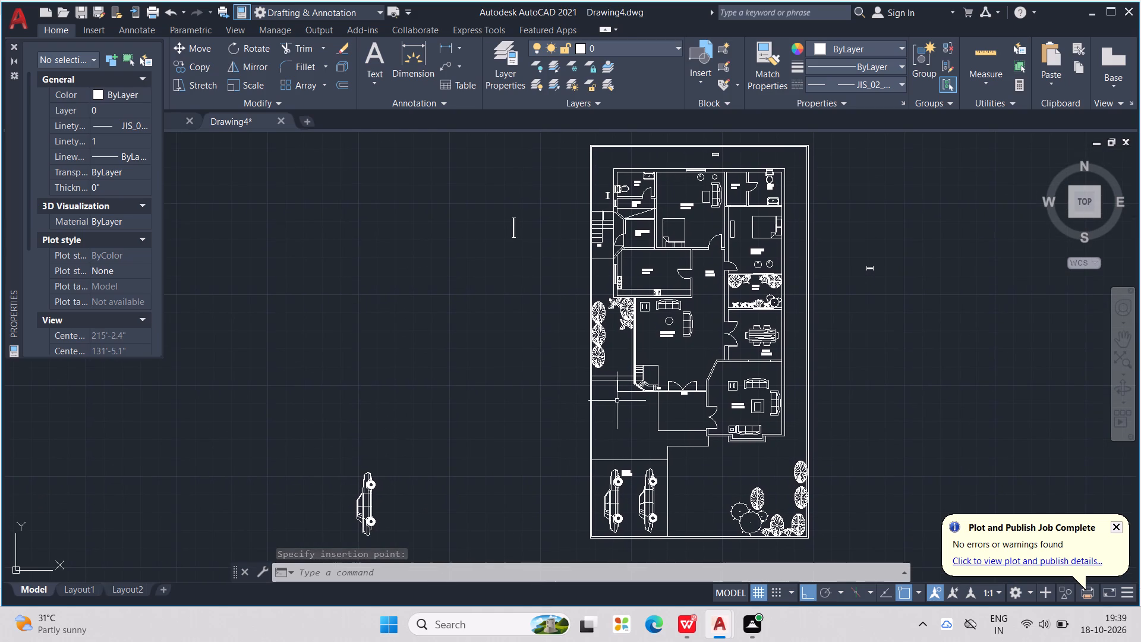
{"action": "middle_click_drag", "start_coordinate": [657, 426], "coordinate": [627, 361]}
{"action": "scroll", "coordinate": [627, 373], "scroll_direction": "up", "scroll_amount": 1}
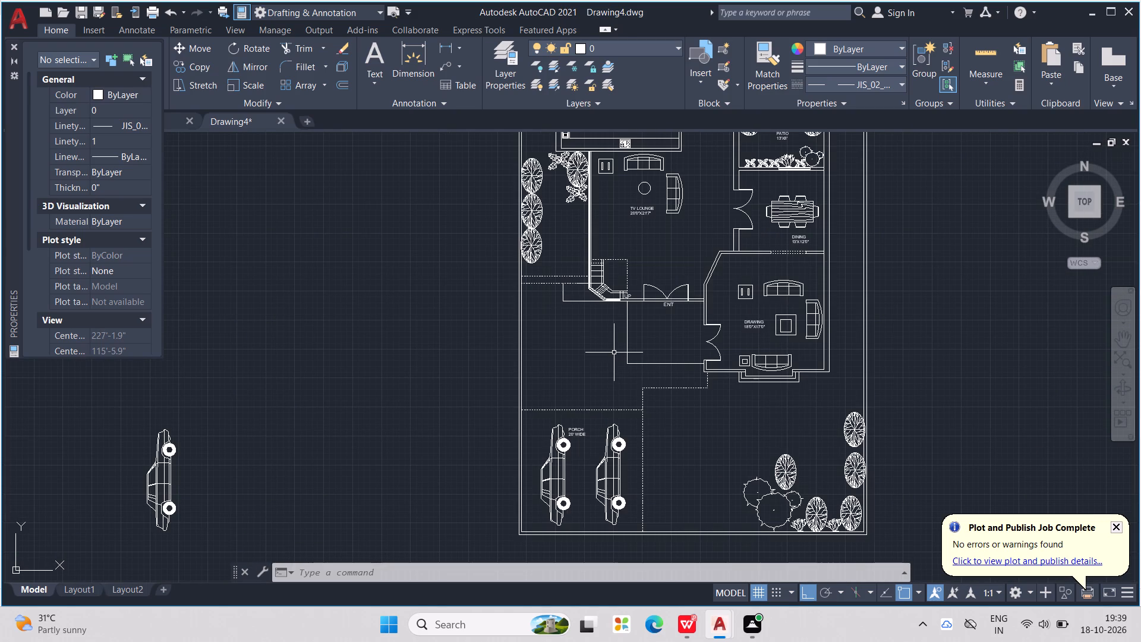
{"action": "scroll", "coordinate": [612, 352], "scroll_direction": "down", "scroll_amount": 1}
{"action": "middle_click_drag", "start_coordinate": [607, 367], "coordinate": [644, 353]}
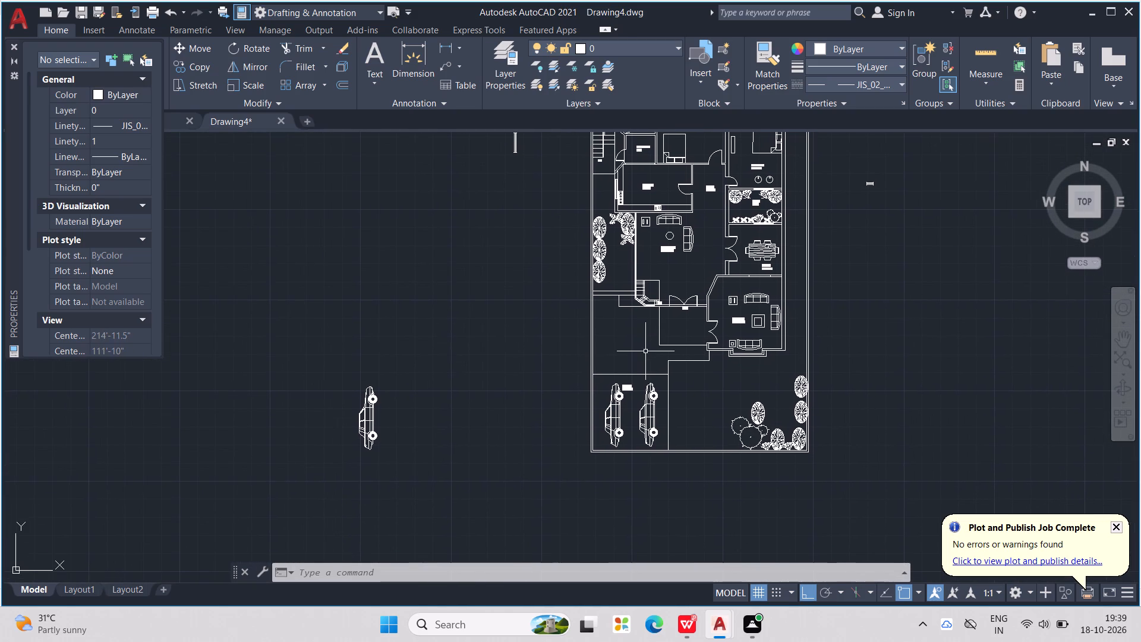
{"action": "middle_click_drag", "start_coordinate": [617, 317], "coordinate": [617, 346]}
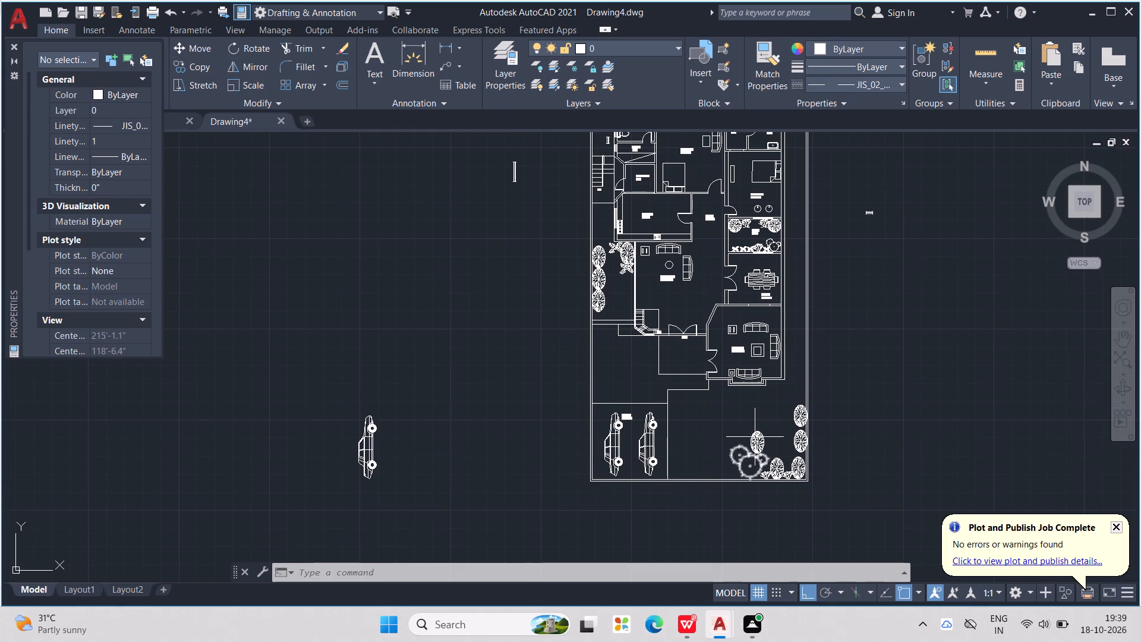
{"action": "scroll", "coordinate": [748, 285], "scroll_direction": "up", "scroll_amount": 1}
{"action": "middle_click_drag", "start_coordinate": [729, 284], "coordinate": [685, 352]}
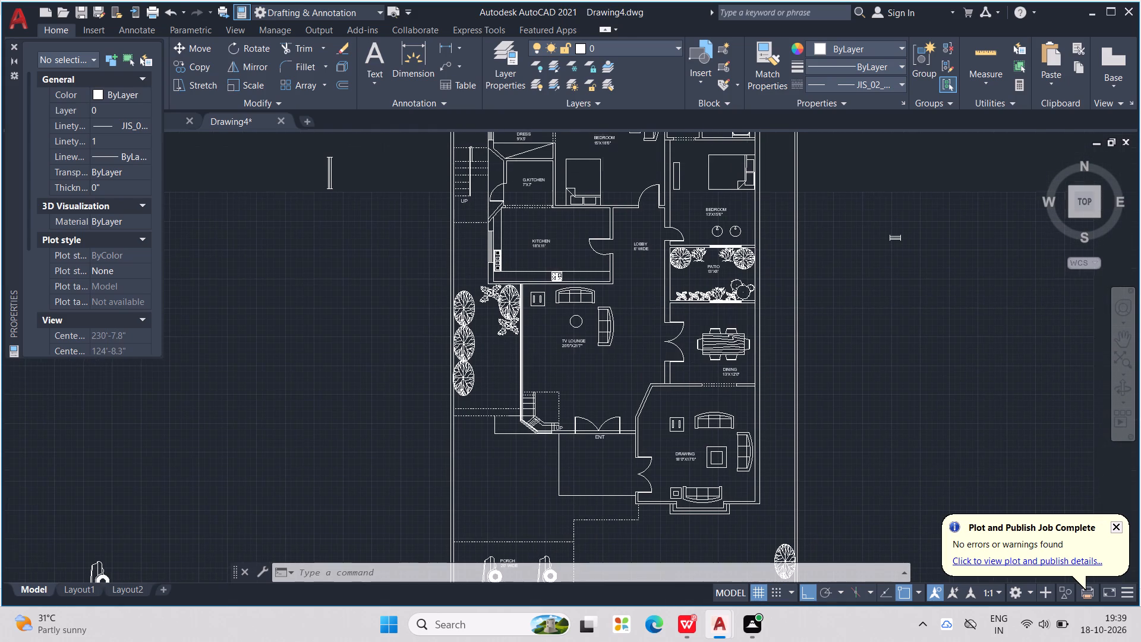
{"action": "left_click", "coordinate": [742, 287]}
{"action": "key", "text": "ctrl+c"}
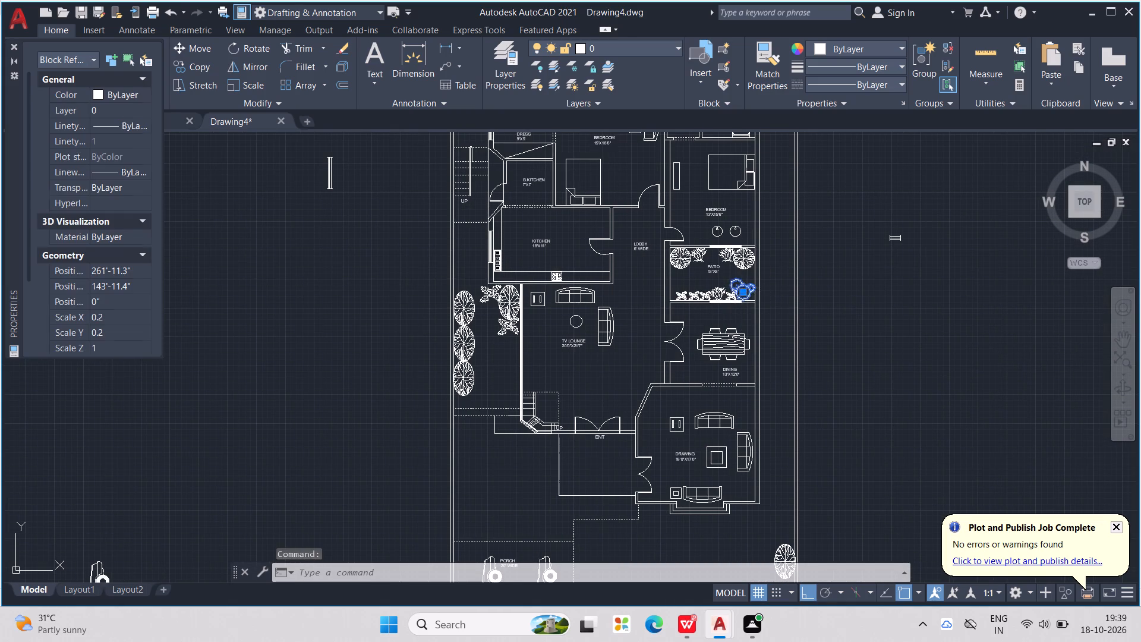
{"action": "key", "text": "ctrl+v"}
{"action": "middle_click_drag", "start_coordinate": [651, 331], "coordinate": [747, 356]}
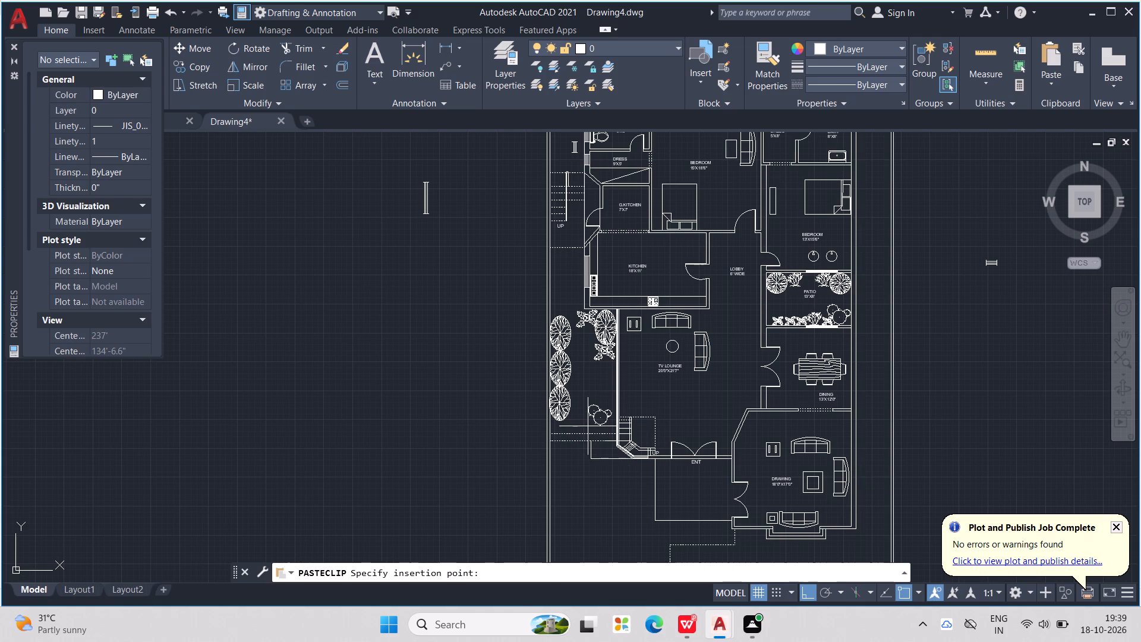
{"action": "left_click", "coordinate": [588, 426]}
Copy the leafy plant beside the TV lounge's west wall to just above the copied shrub cluster.
{"action": "left_click", "coordinate": [598, 357]}
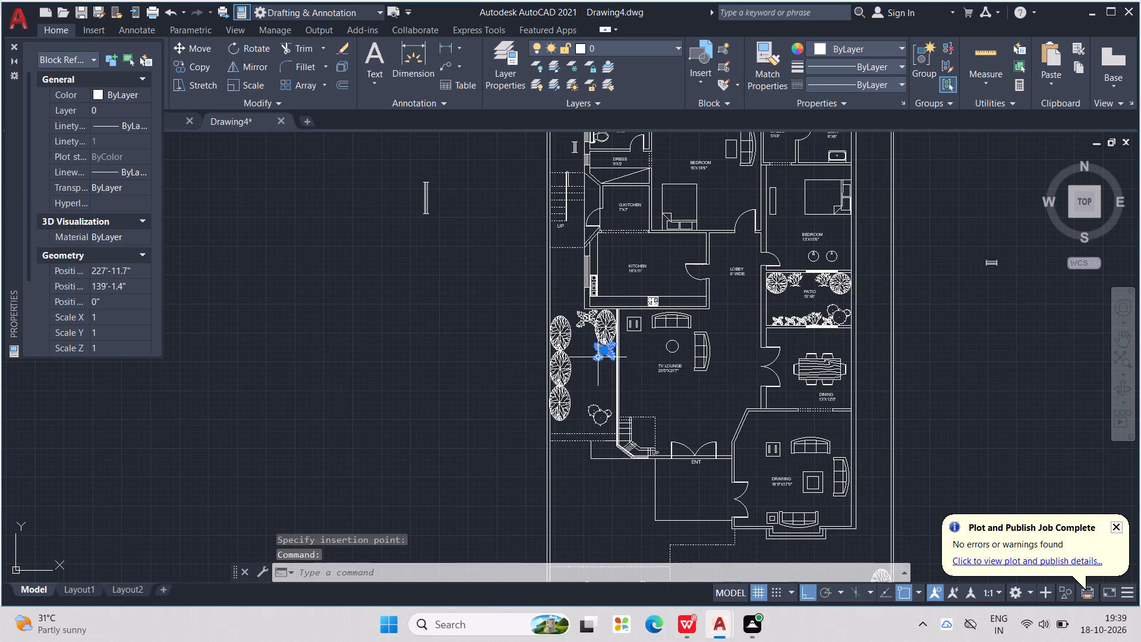
{"action": "key", "text": "ctrl+c"}
{"action": "key", "text": "ctrl+v"}
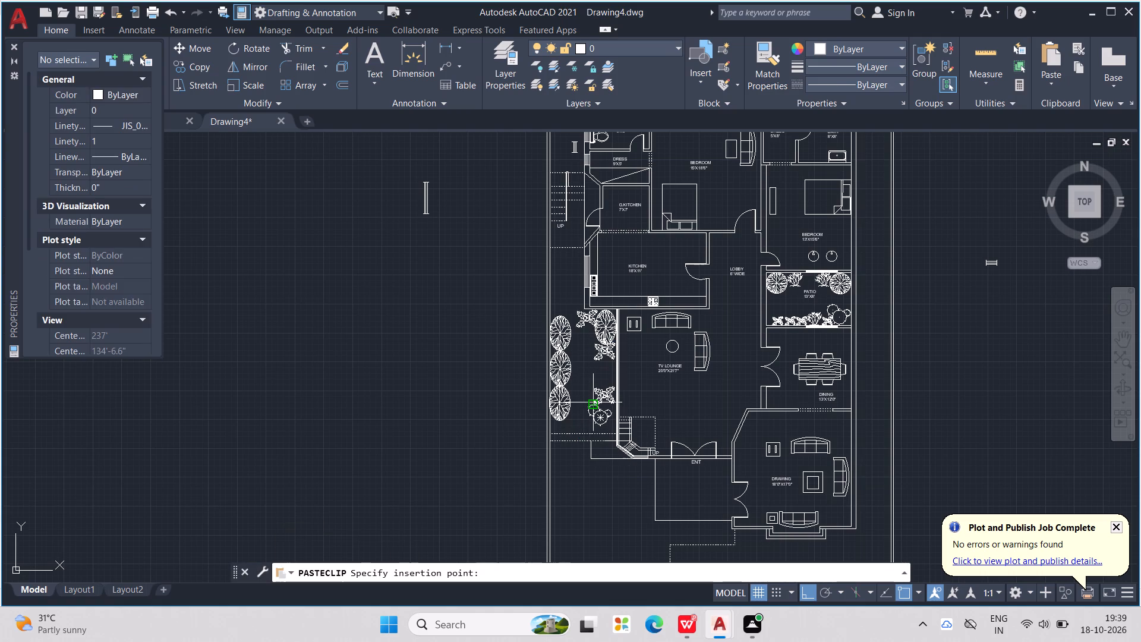
{"action": "left_click", "coordinate": [593, 402]}
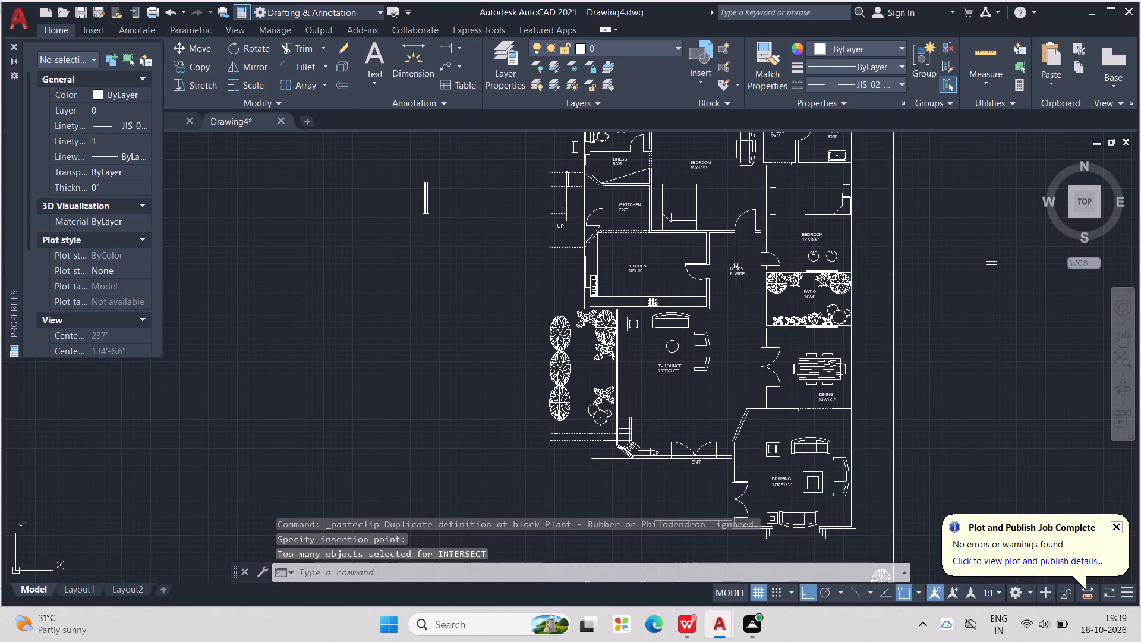
Copy the spiky plant from the patio's northwest part into the gap between the two leafy plants beside the TV lounge.
{"action": "left_click", "coordinate": [803, 278]}
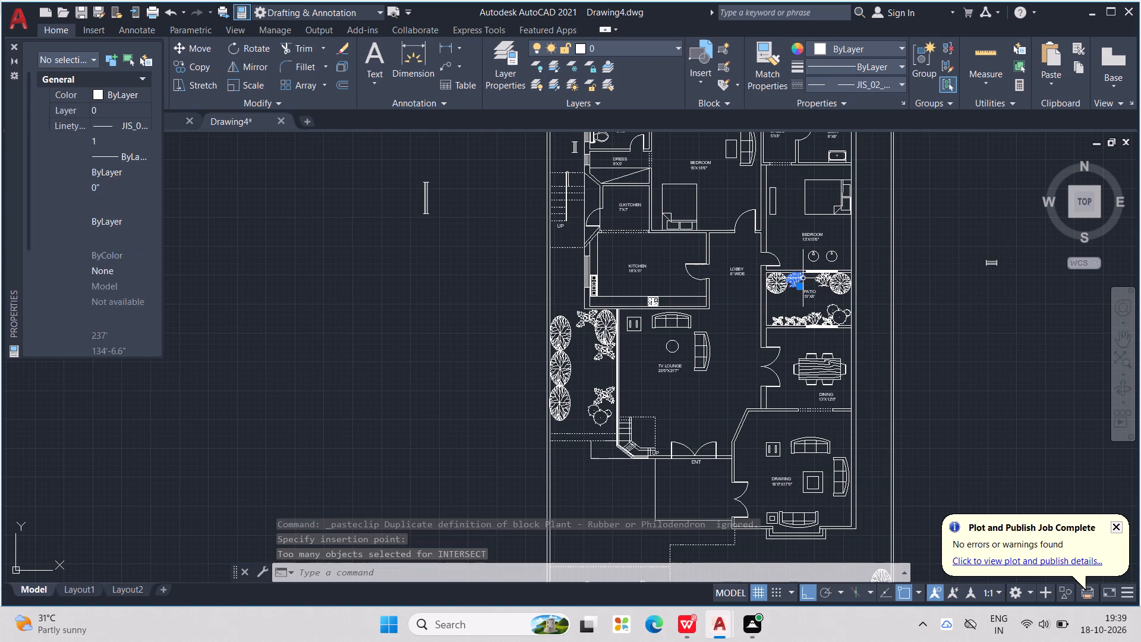
{"action": "key", "text": "ctrl+c"}
{"action": "key", "text": "ctrl+v"}
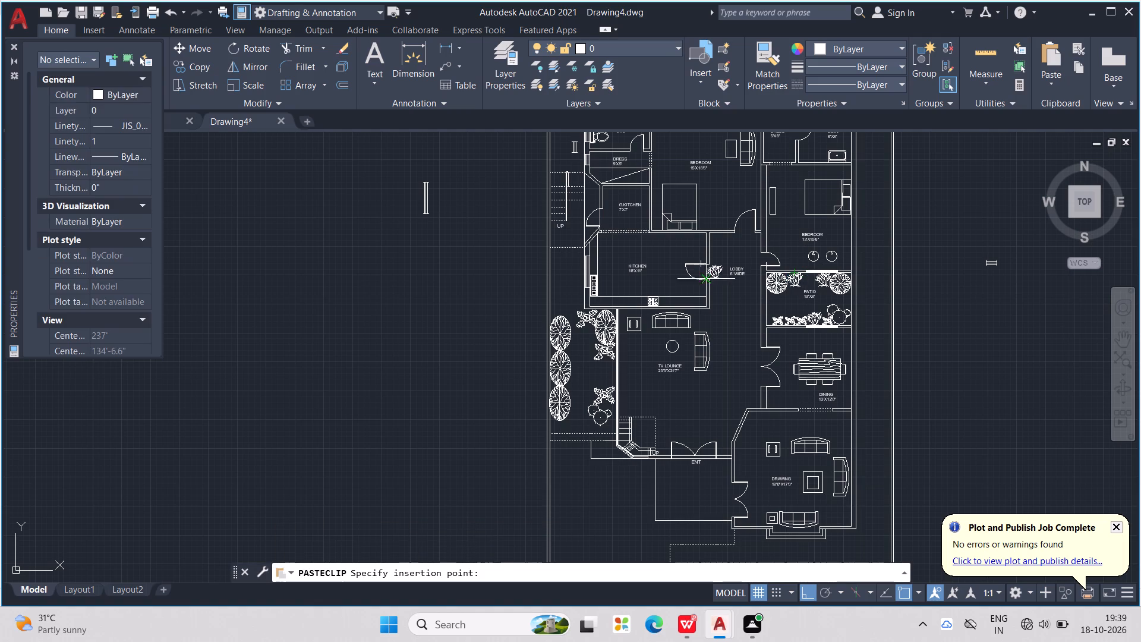
{"action": "left_click", "coordinate": [601, 379]}
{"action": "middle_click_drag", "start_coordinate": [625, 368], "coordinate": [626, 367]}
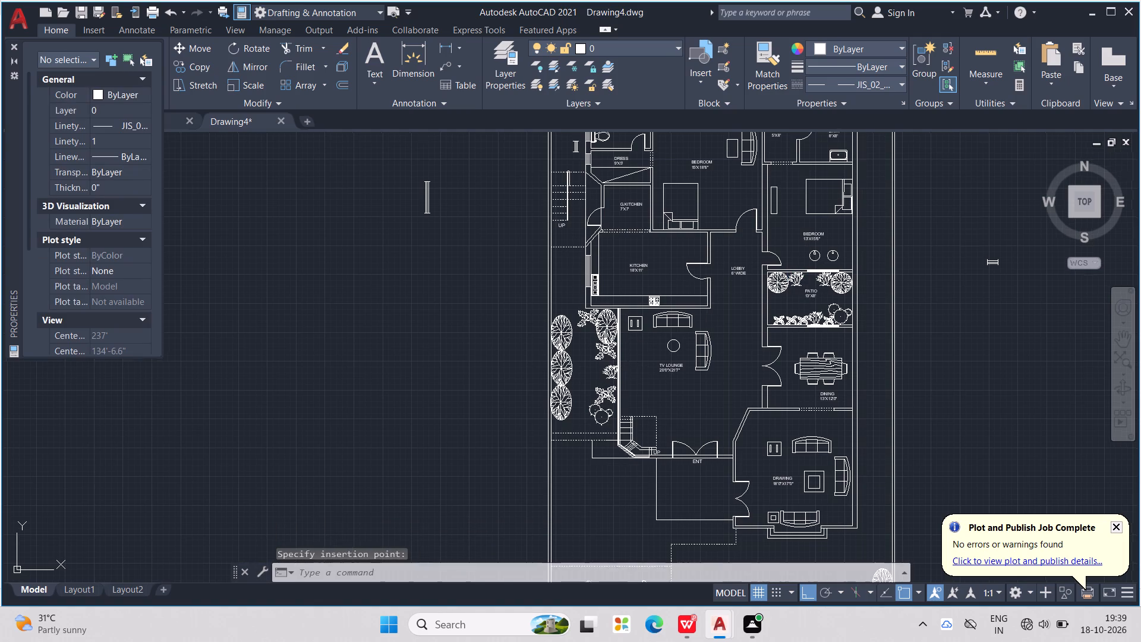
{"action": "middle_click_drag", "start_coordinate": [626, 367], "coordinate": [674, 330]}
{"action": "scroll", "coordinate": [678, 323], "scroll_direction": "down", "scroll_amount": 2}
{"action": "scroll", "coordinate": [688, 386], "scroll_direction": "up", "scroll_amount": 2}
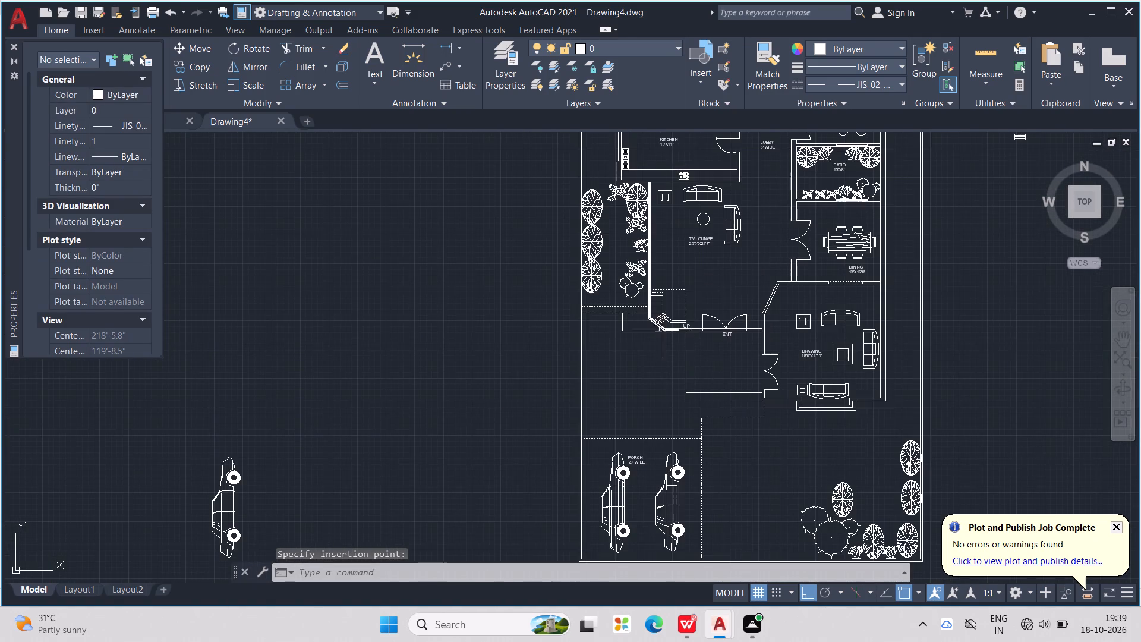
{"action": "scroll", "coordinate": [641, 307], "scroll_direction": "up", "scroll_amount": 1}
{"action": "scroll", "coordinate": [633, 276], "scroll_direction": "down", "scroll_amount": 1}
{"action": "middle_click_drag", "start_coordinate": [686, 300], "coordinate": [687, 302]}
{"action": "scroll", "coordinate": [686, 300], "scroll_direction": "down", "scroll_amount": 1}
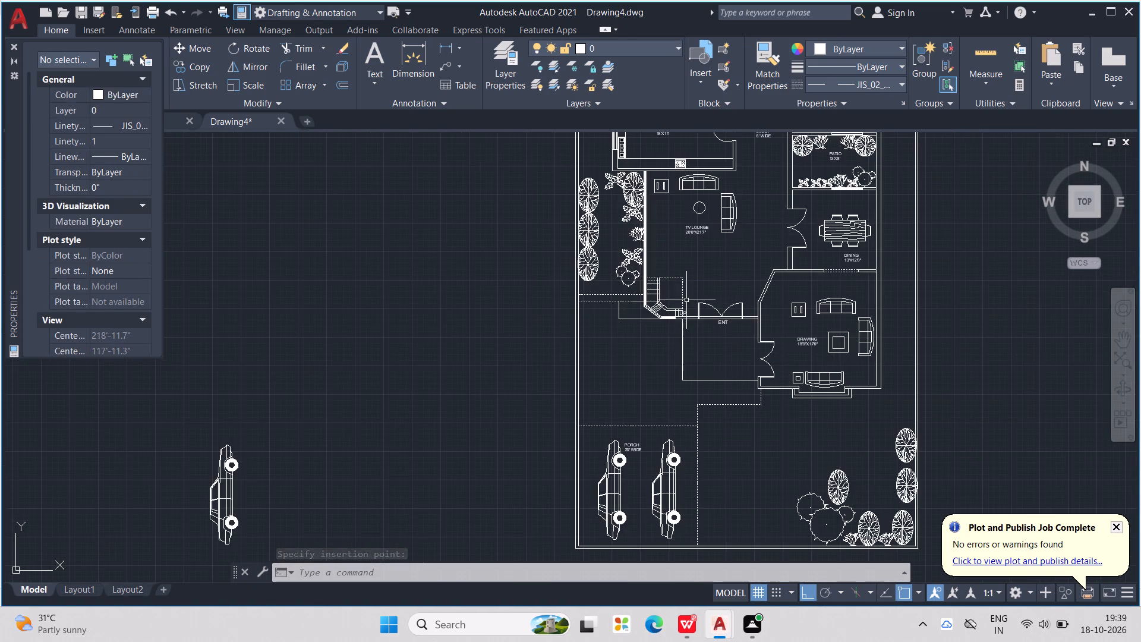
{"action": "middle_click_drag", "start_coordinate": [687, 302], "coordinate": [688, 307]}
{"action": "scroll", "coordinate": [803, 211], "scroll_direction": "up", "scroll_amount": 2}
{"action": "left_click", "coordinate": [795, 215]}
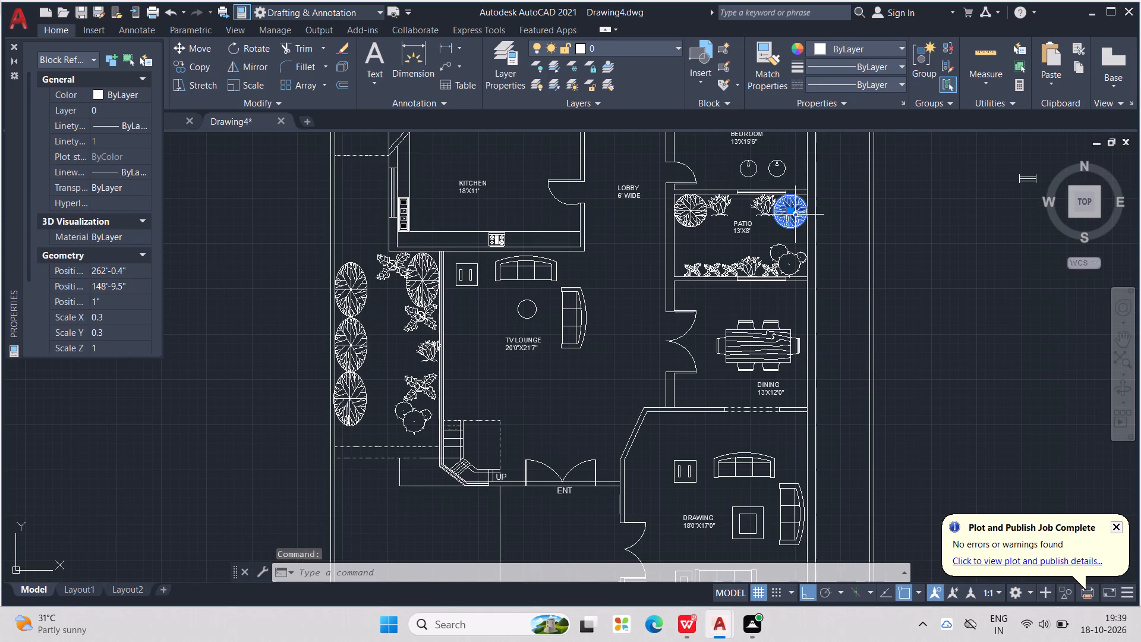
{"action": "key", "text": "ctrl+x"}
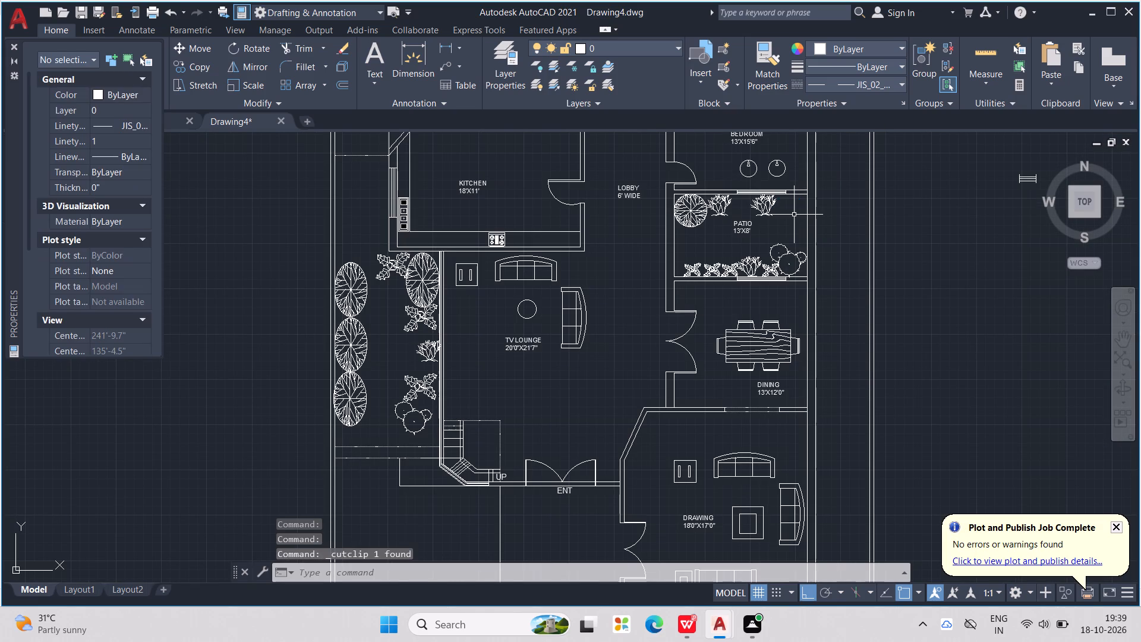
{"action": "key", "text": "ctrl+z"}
Copy the round tree from the patio's northeast corner into the rectangular area west of the entrance steps.
{"action": "left_click", "coordinate": [794, 215]}
{"action": "key", "text": "ctrl+c"}
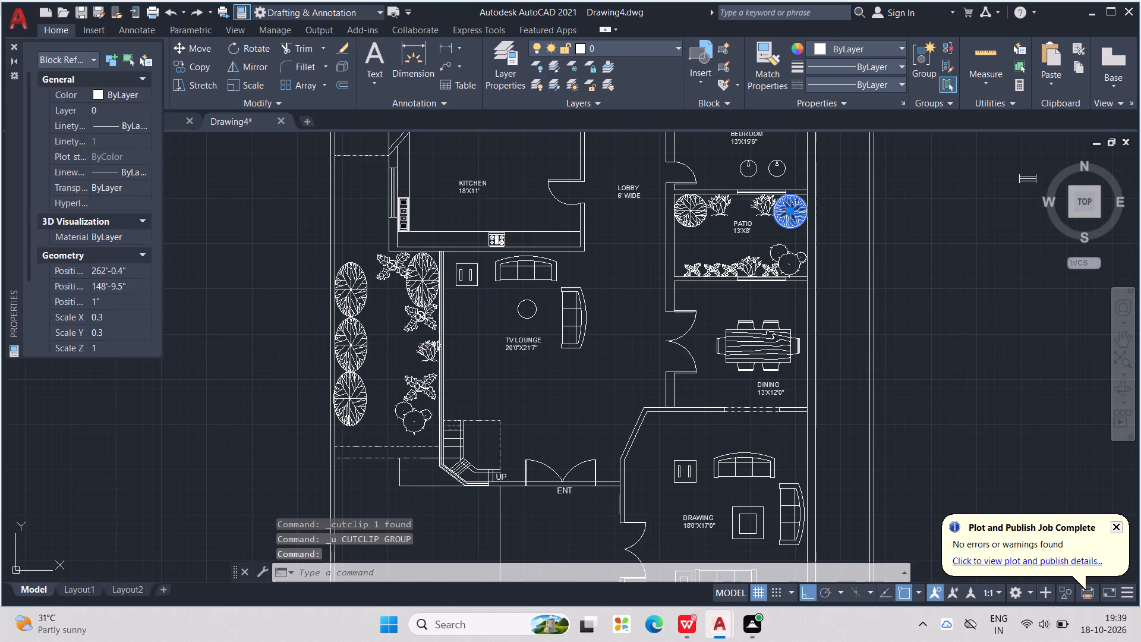
{"action": "key", "text": "ctrl+v"}
{"action": "middle_click_drag", "start_coordinate": [793, 226], "coordinate": [1063, 256]}
{"action": "scroll", "coordinate": [683, 498], "scroll_direction": "up", "scroll_amount": 3}
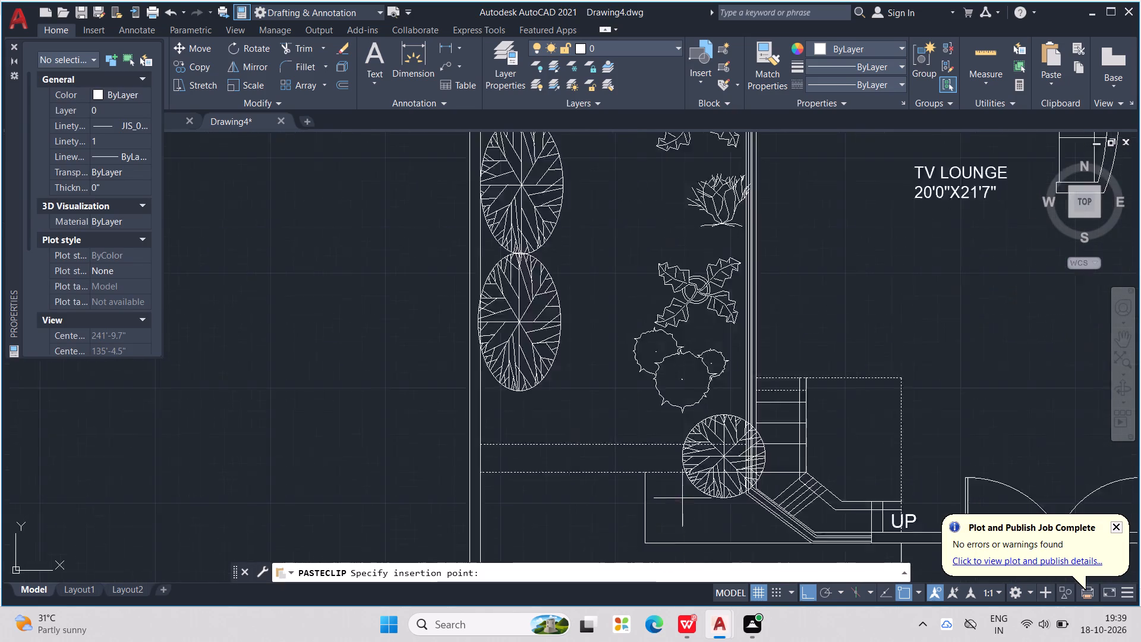
{"action": "middle_click_drag", "start_coordinate": [680, 499], "coordinate": [682, 355]}
{"action": "left_click", "coordinate": [654, 426]}
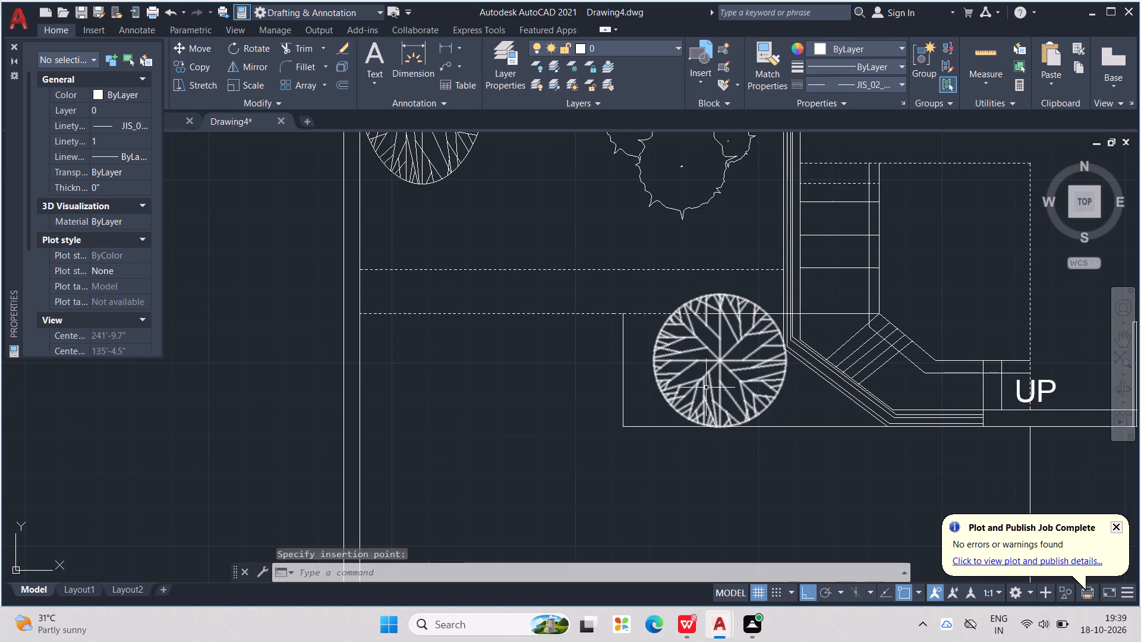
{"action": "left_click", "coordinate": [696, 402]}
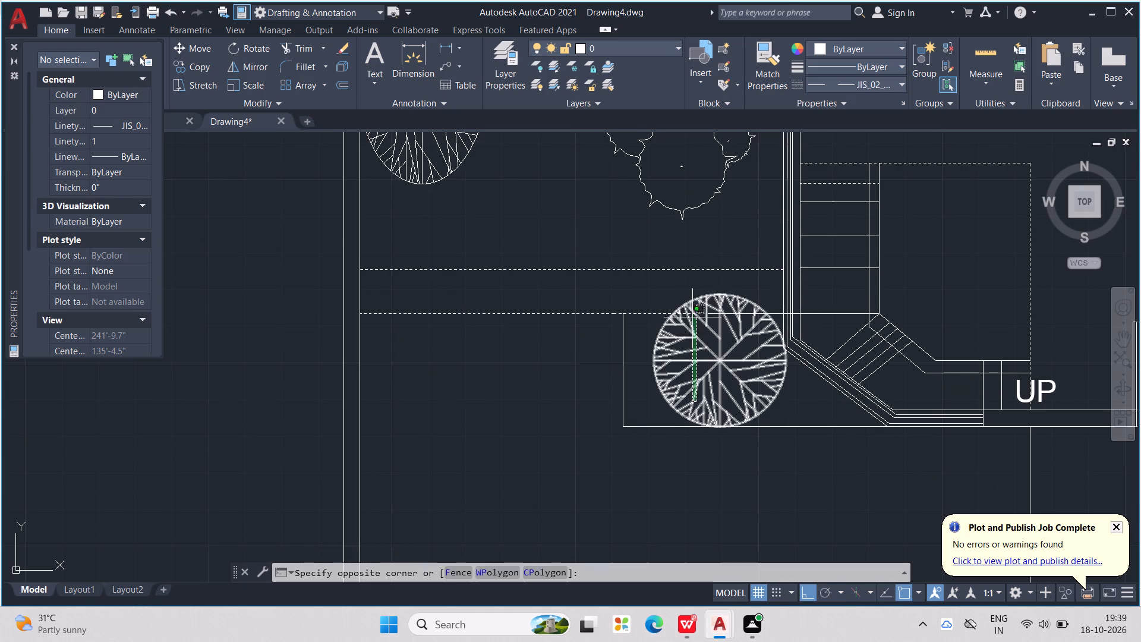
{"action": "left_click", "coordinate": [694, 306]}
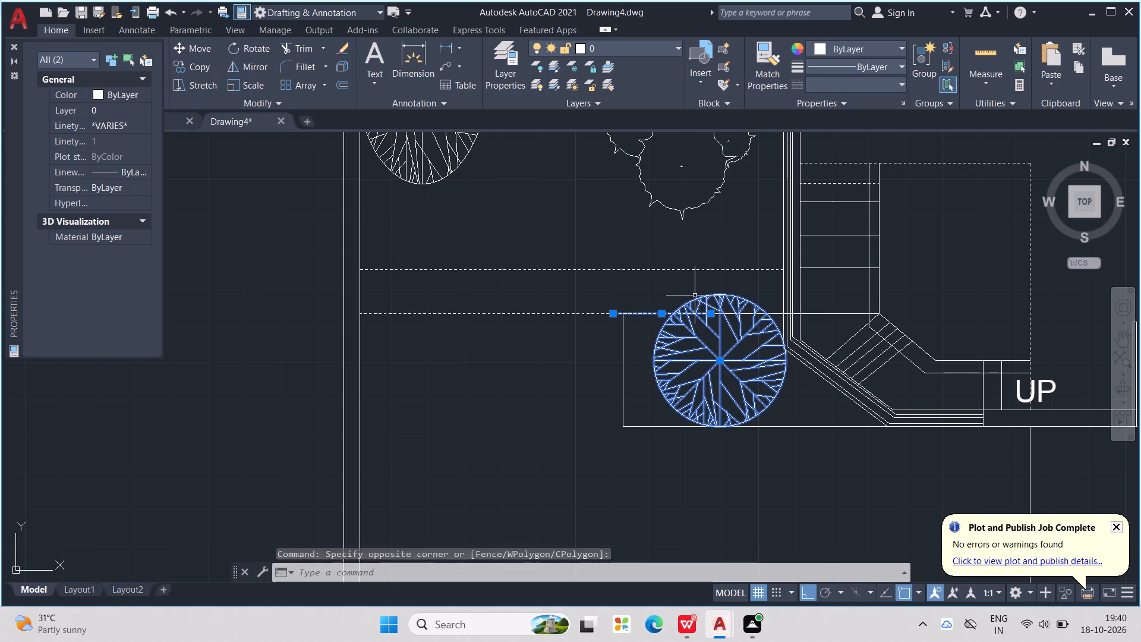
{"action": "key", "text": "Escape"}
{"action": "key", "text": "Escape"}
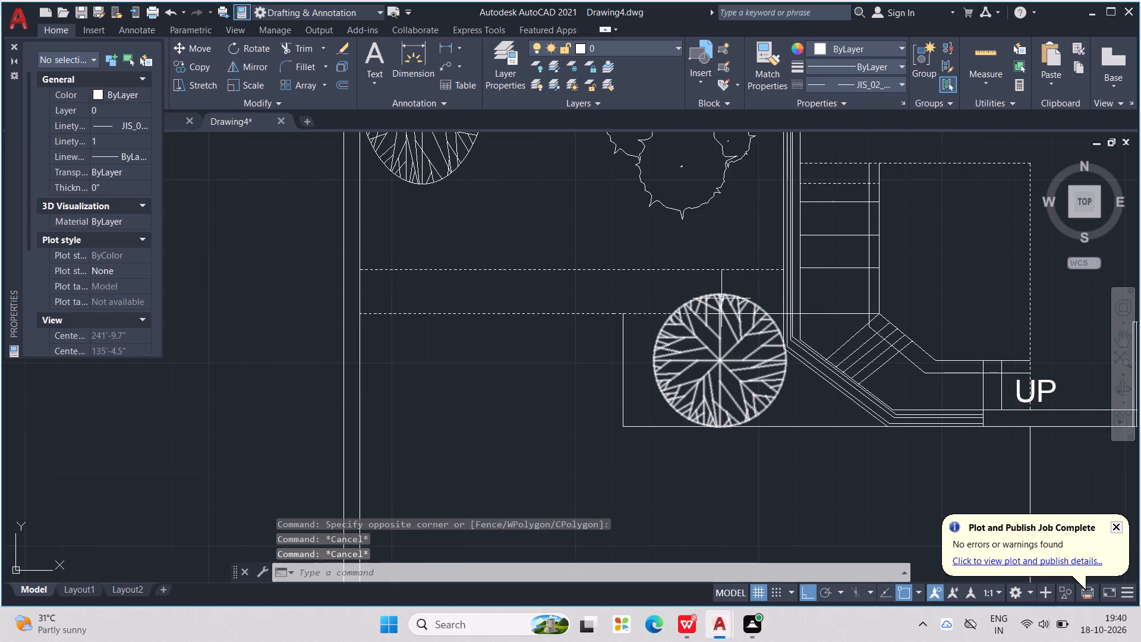
Set the copied round tree's X and Y scale to 0.1.
{"action": "left_click", "coordinate": [721, 298]}
{"action": "right_click", "coordinate": [722, 298]}
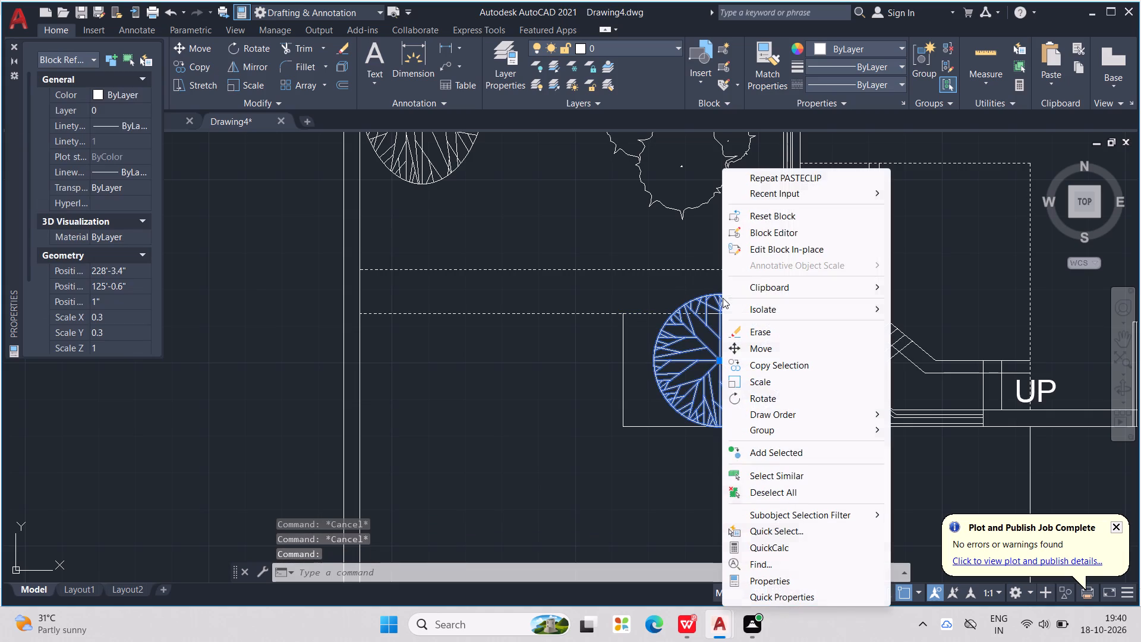
{"action": "left_click", "coordinate": [811, 579]}
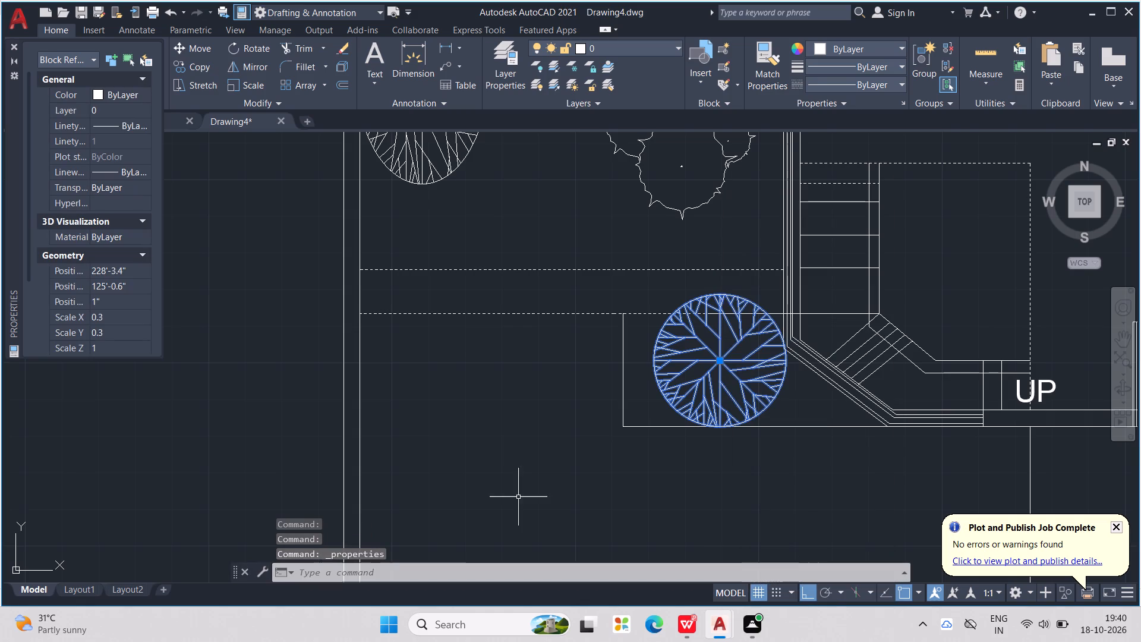
{"action": "left_click_drag", "start_coordinate": [103, 314], "coordinate": [84, 314]}
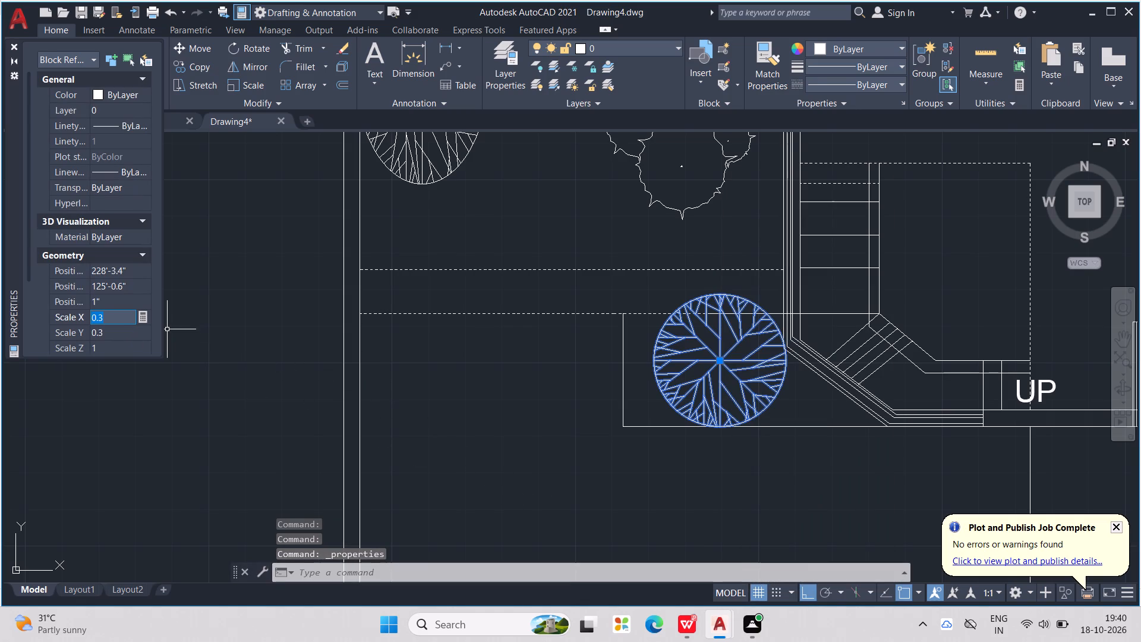
{"action": "key", "text": "0"}
{"action": "key", "text": "period"}
{"action": "key", "text": "1"}
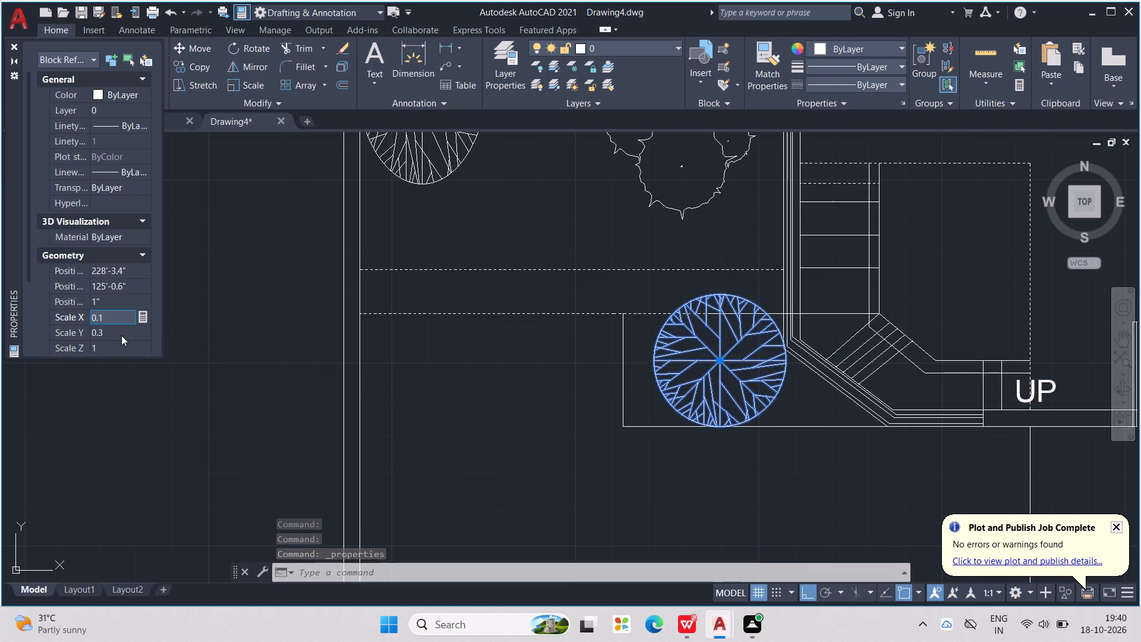
{"action": "left_click_drag", "start_coordinate": [120, 335], "coordinate": [84, 335]}
{"action": "key", "text": "0"}
{"action": "key", "text": "period"}
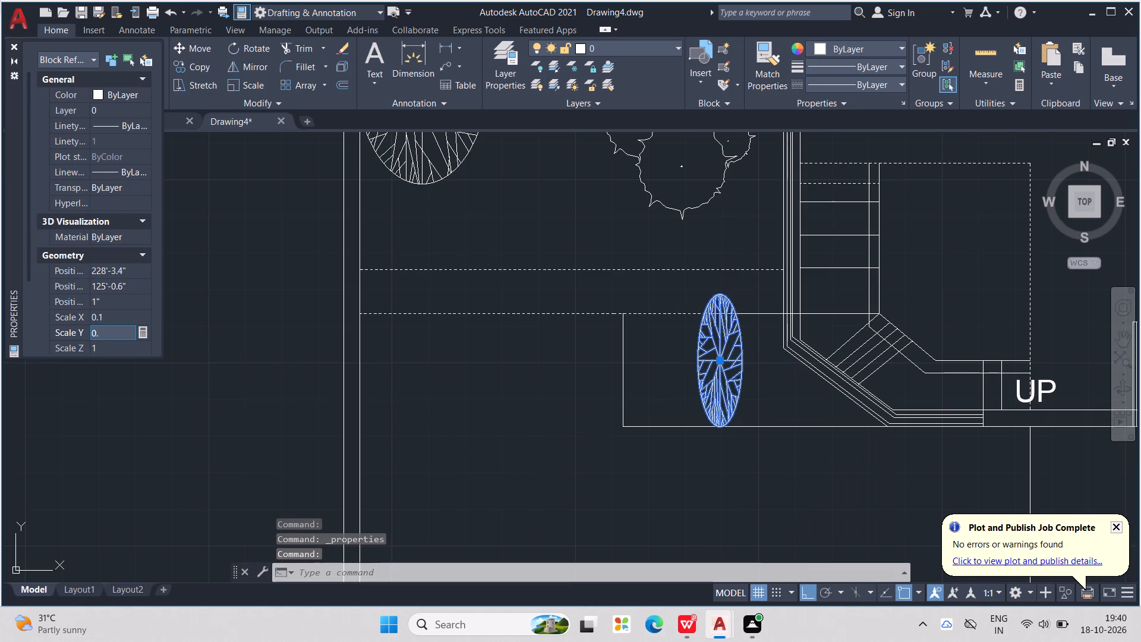
{"action": "key", "text": "1"}
{"action": "left_click", "coordinate": [121, 352]}
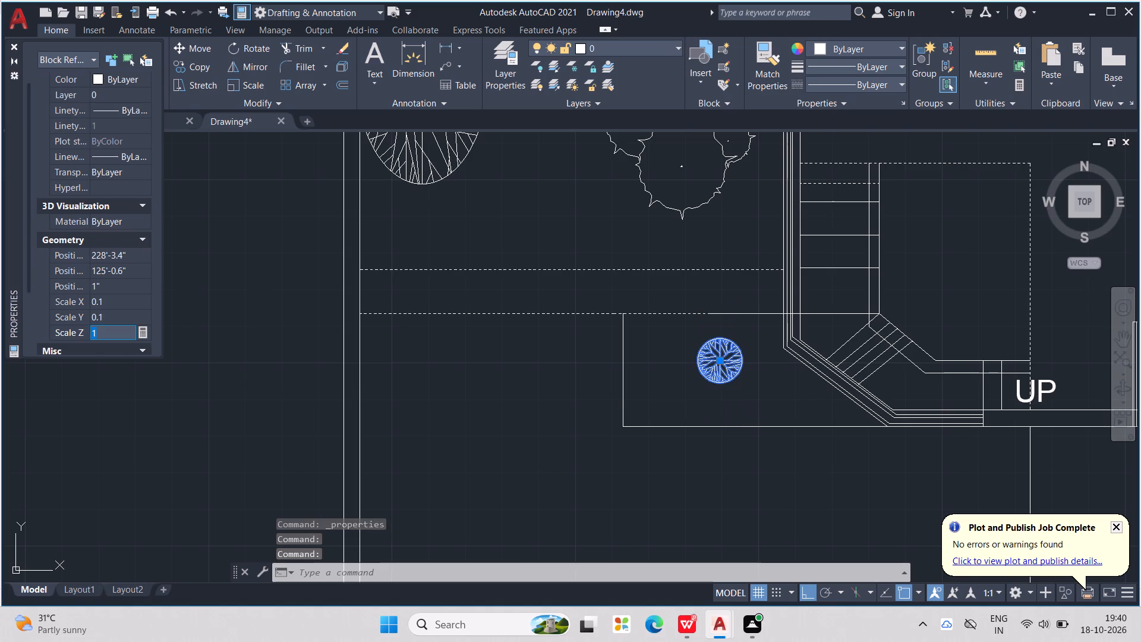
{"action": "key", "text": "Escape"}
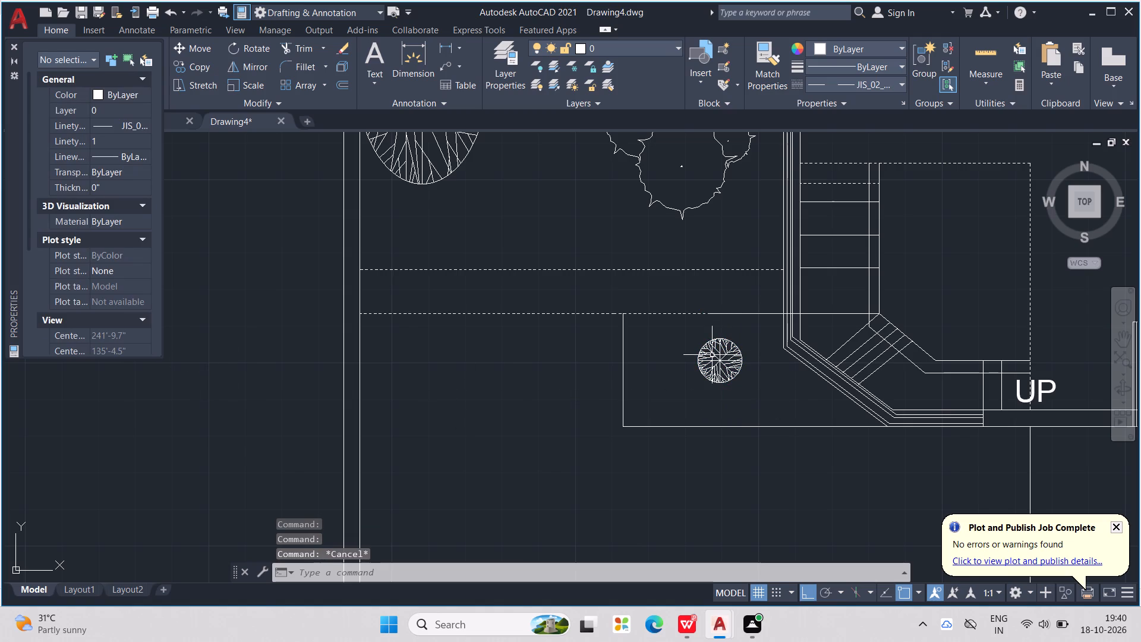
Move the small round tree into the northwest corner of the rectangular area west of the entrance steps.
{"action": "left_click", "coordinate": [709, 357]}
{"action": "left_click_drag", "start_coordinate": [721, 365], "coordinate": [721, 364]}
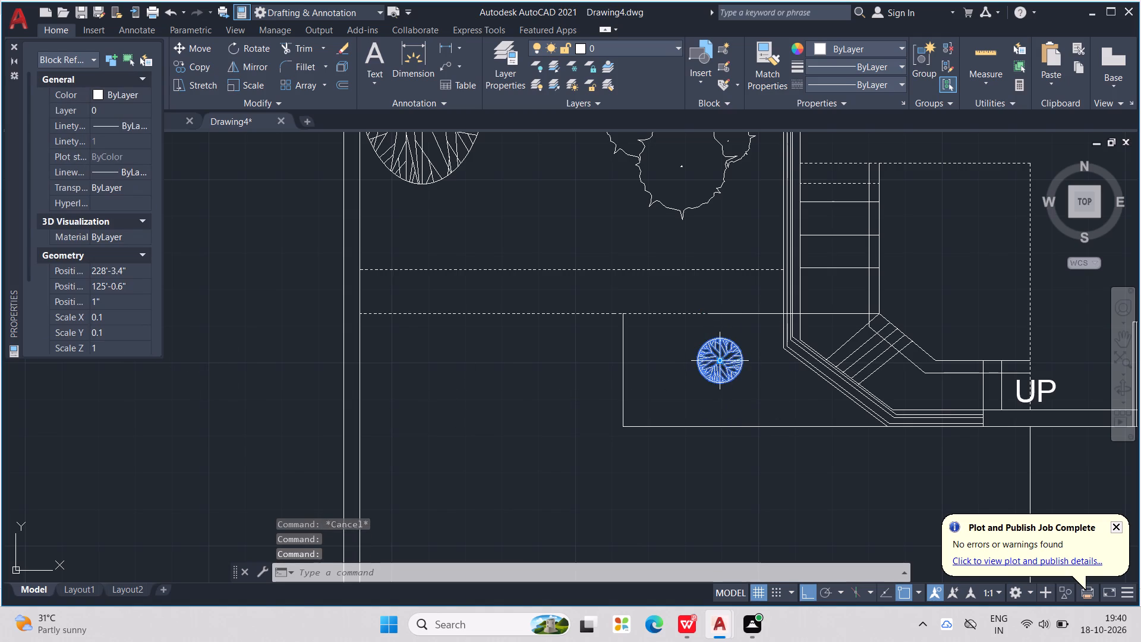
{"action": "left_click_drag", "start_coordinate": [721, 364], "coordinate": [647, 341]}
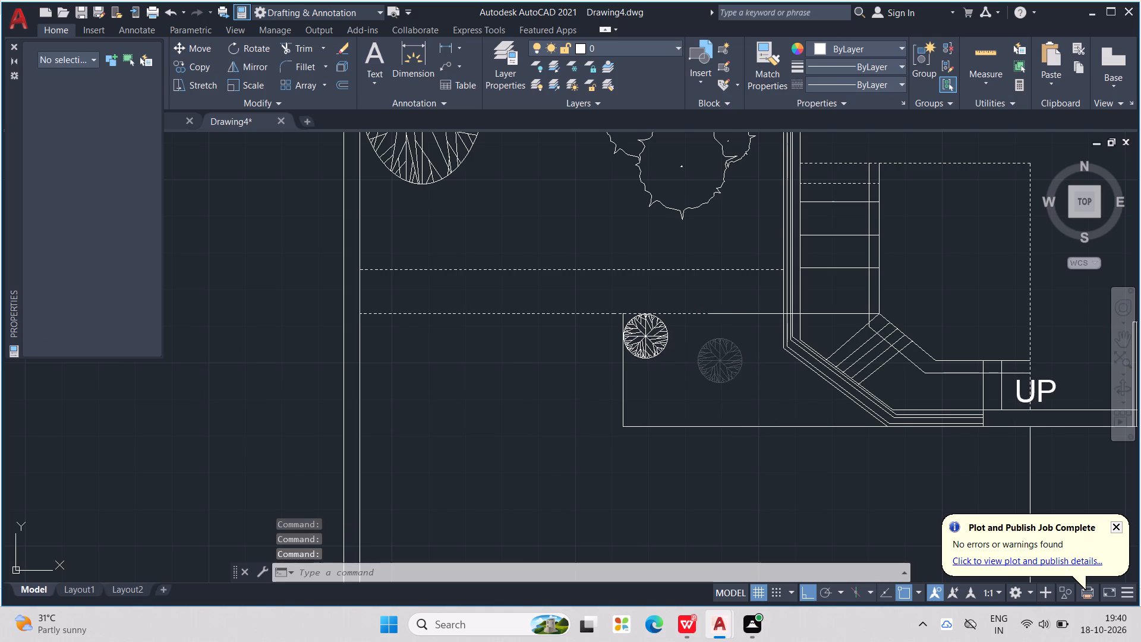
{"action": "scroll", "coordinate": [647, 341], "scroll_direction": "down", "scroll_amount": 2}
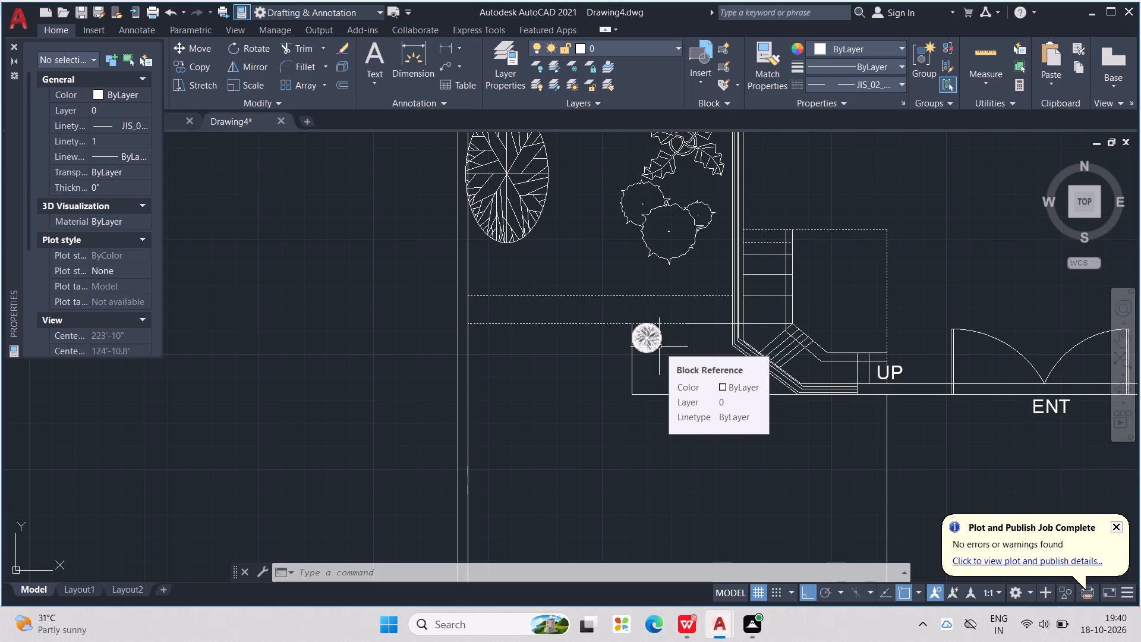
{"action": "scroll", "coordinate": [665, 345], "scroll_direction": "down", "scroll_amount": 1}
{"action": "middle_click_drag", "start_coordinate": [665, 345], "coordinate": [646, 355]}
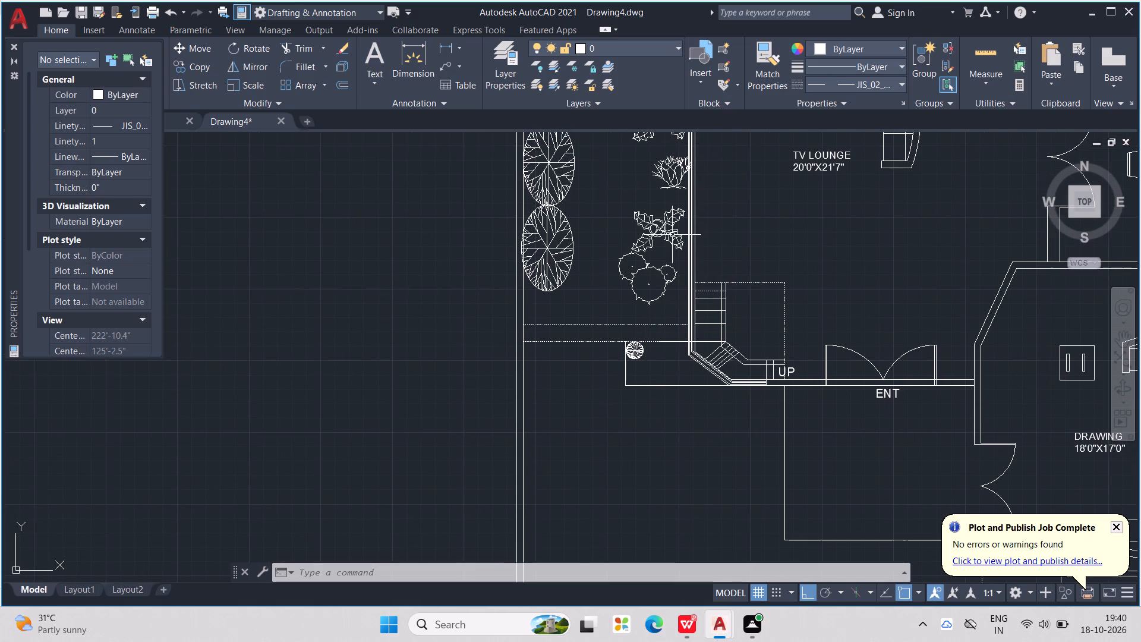
Copy the small leafy plant from the patio's southwest corner into the southwest corner of the rectangular area west of the entrance steps.
{"action": "middle_click_drag", "start_coordinate": [672, 230], "coordinate": [680, 351]}
{"action": "scroll", "coordinate": [703, 257], "scroll_direction": "down", "scroll_amount": 1}
{"action": "middle_click_drag", "start_coordinate": [863, 219], "coordinate": [805, 245]}
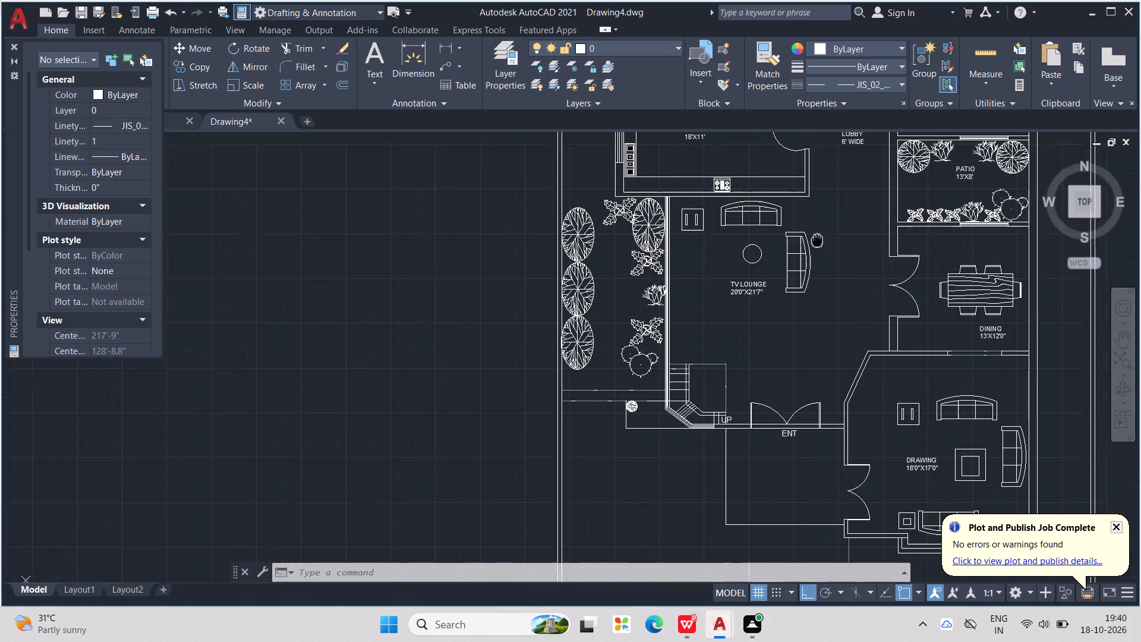
{"action": "middle_click_drag", "start_coordinate": [805, 245], "coordinate": [791, 251]}
{"action": "scroll", "coordinate": [867, 223], "scroll_direction": "up", "scroll_amount": 1}
{"action": "left_click", "coordinate": [884, 233]}
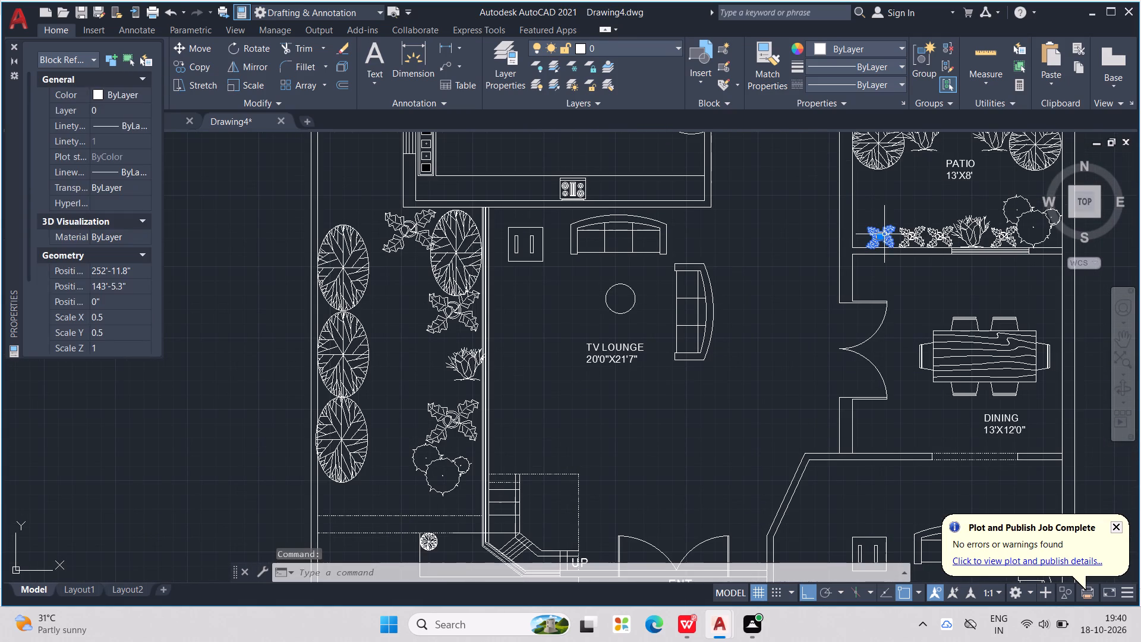
{"action": "key", "text": "ctrl+c"}
{"action": "key", "text": "ctrl+v"}
{"action": "middle_click_drag", "start_coordinate": [831, 282], "coordinate": [900, 235]}
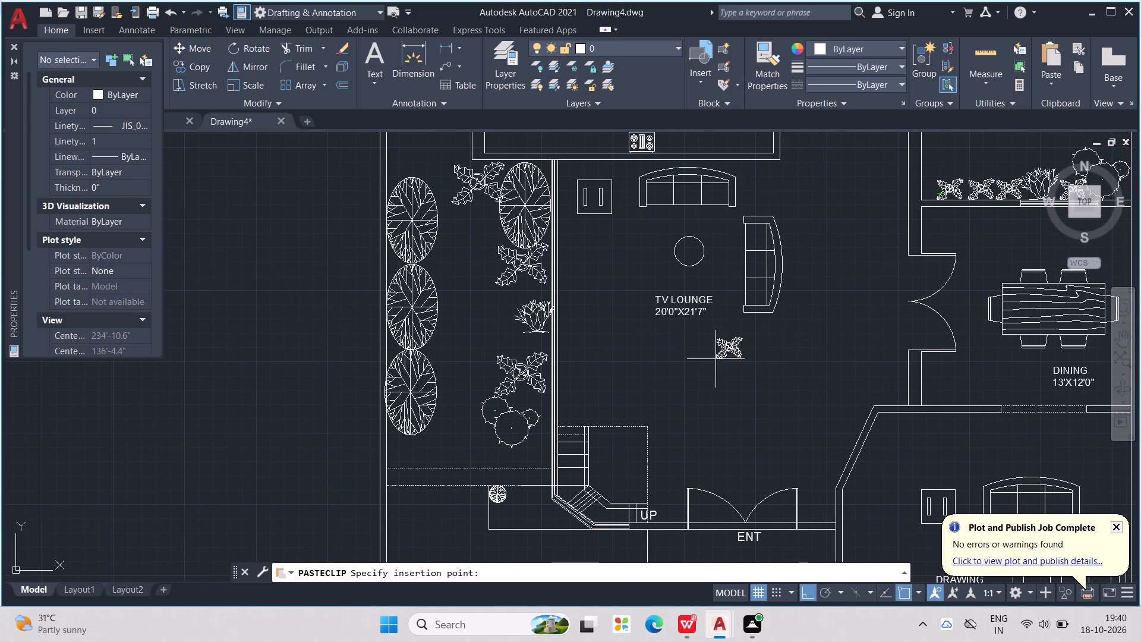
{"action": "middle_click_drag", "start_coordinate": [650, 363], "coordinate": [811, 285]}
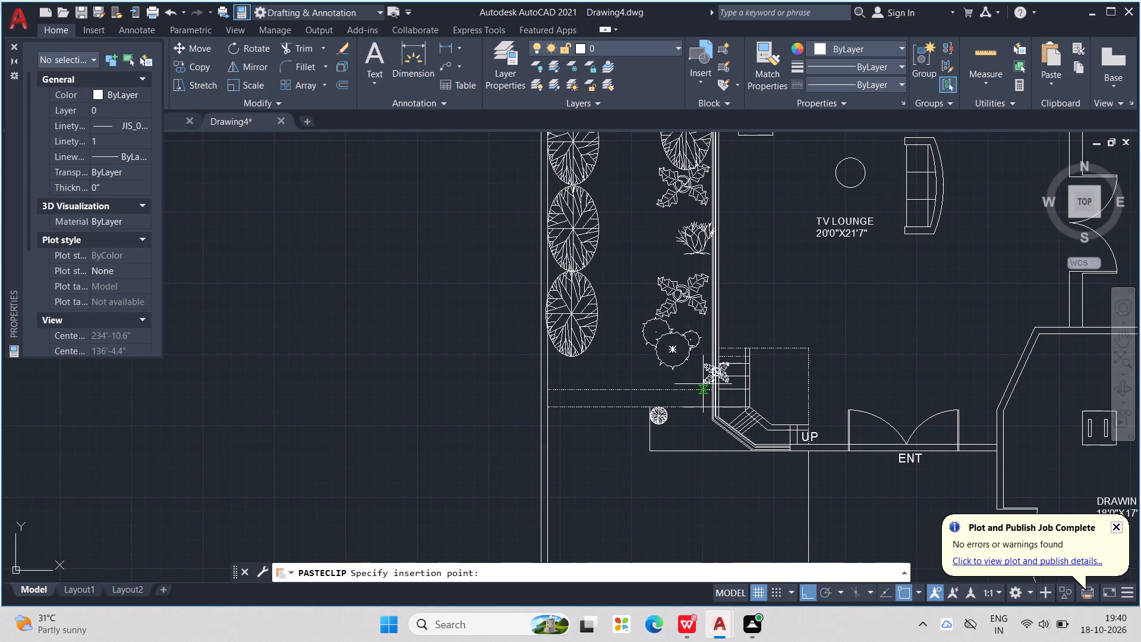
{"action": "scroll", "coordinate": [673, 438], "scroll_direction": "up", "scroll_amount": 1}
{"action": "middle_click_drag", "start_coordinate": [671, 426], "coordinate": [680, 388]}
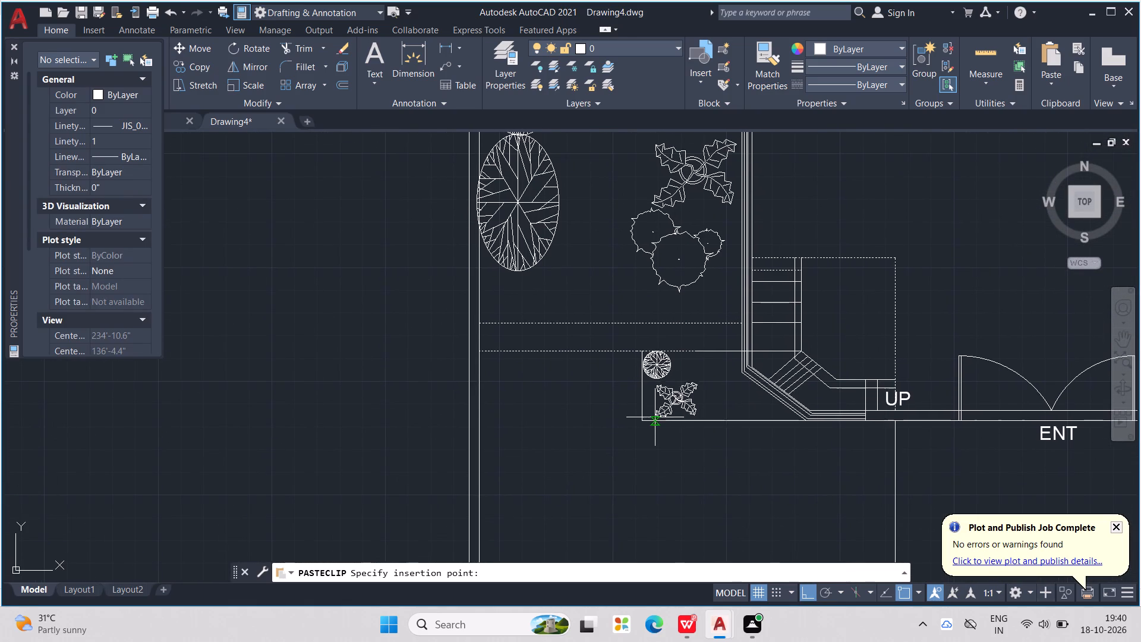
{"action": "left_click", "coordinate": [646, 418]}
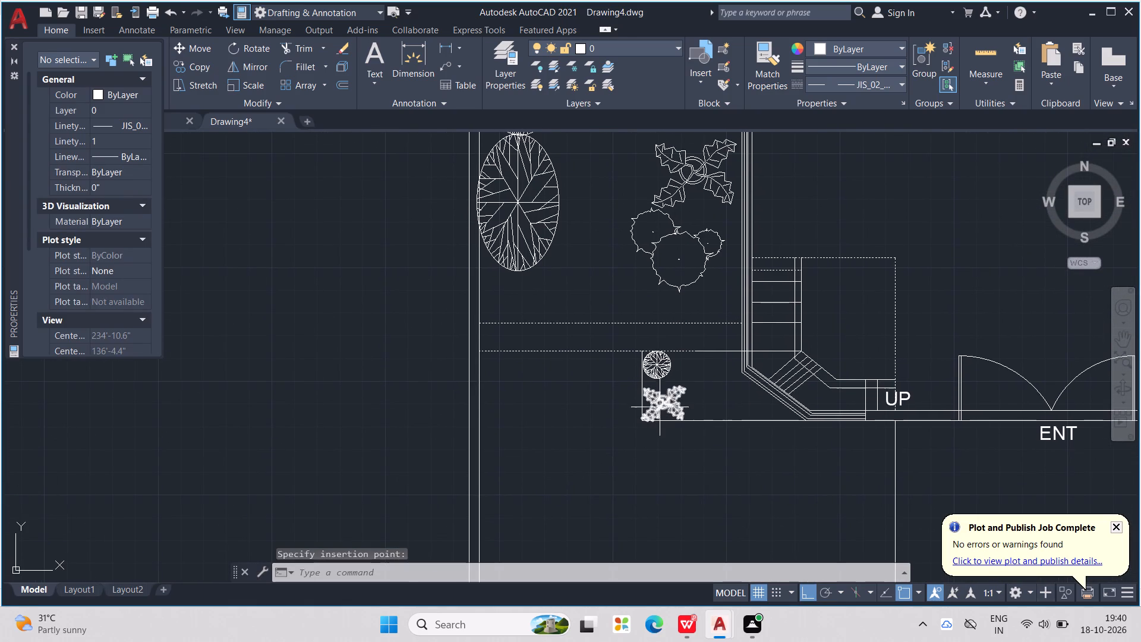
Copy the small round tree to the rectangular area's south edge, just east of the small leafy plant.
{"action": "middle_click_drag", "start_coordinate": [668, 357], "coordinate": [652, 357]}
{"action": "left_click", "coordinate": [651, 364]}
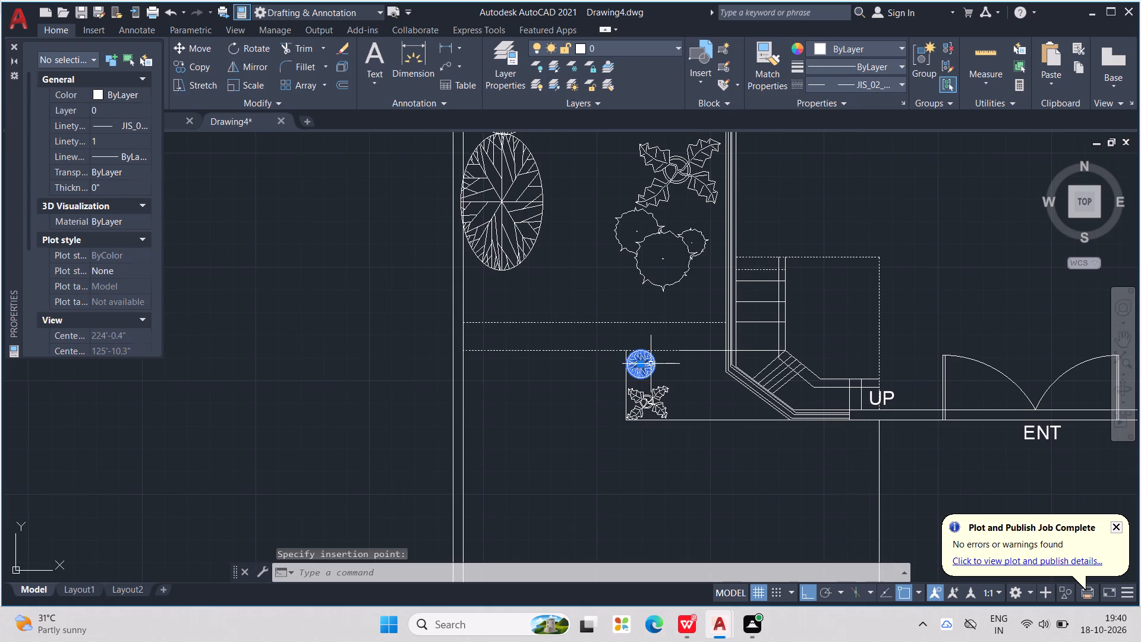
{"action": "key", "text": "ctrl+c"}
{"action": "key", "text": "ctrl+v"}
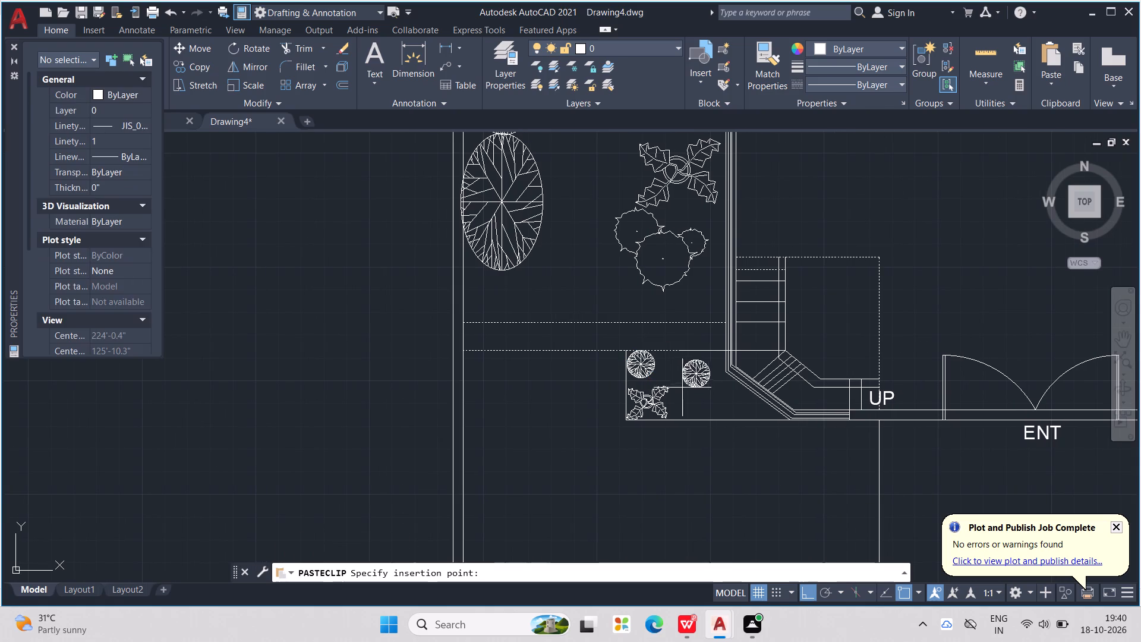
{"action": "left_click", "coordinate": [676, 419]}
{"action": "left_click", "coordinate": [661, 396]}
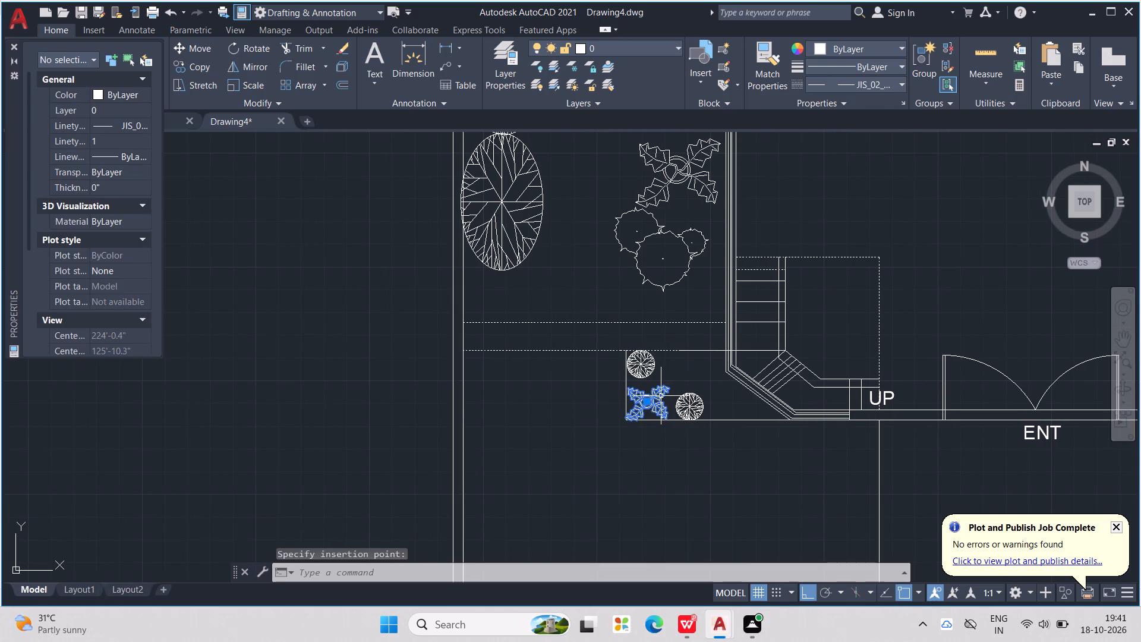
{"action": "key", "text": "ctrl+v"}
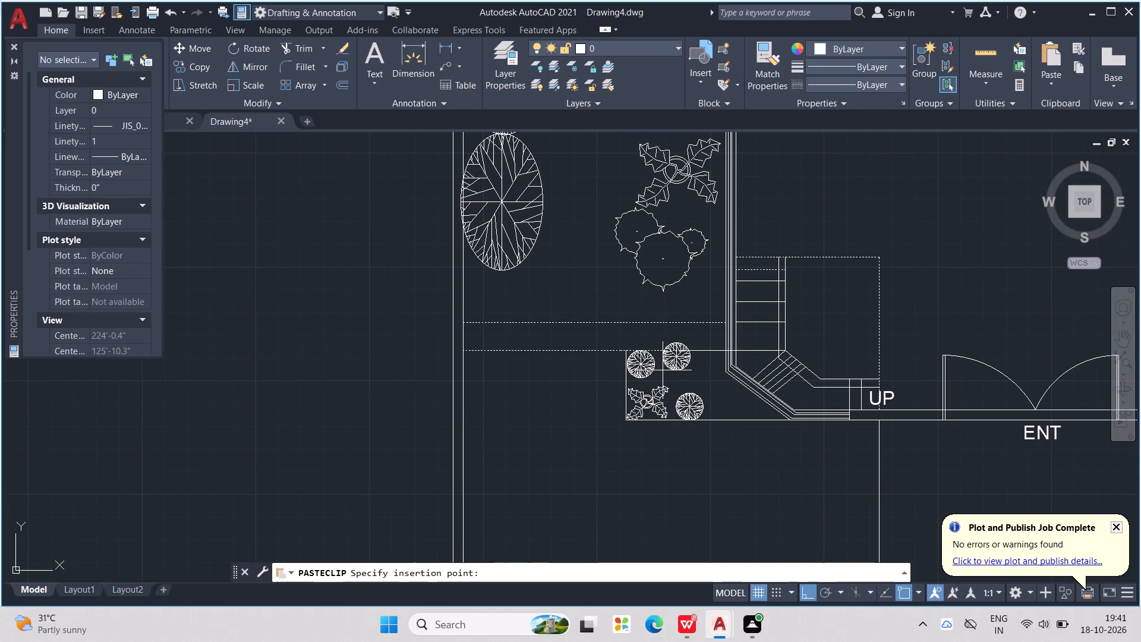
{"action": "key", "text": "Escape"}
Copy the small leafy plant to the northern part of the rectangular area, northeast of the second round tree.
{"action": "left_click", "coordinate": [657, 402]}
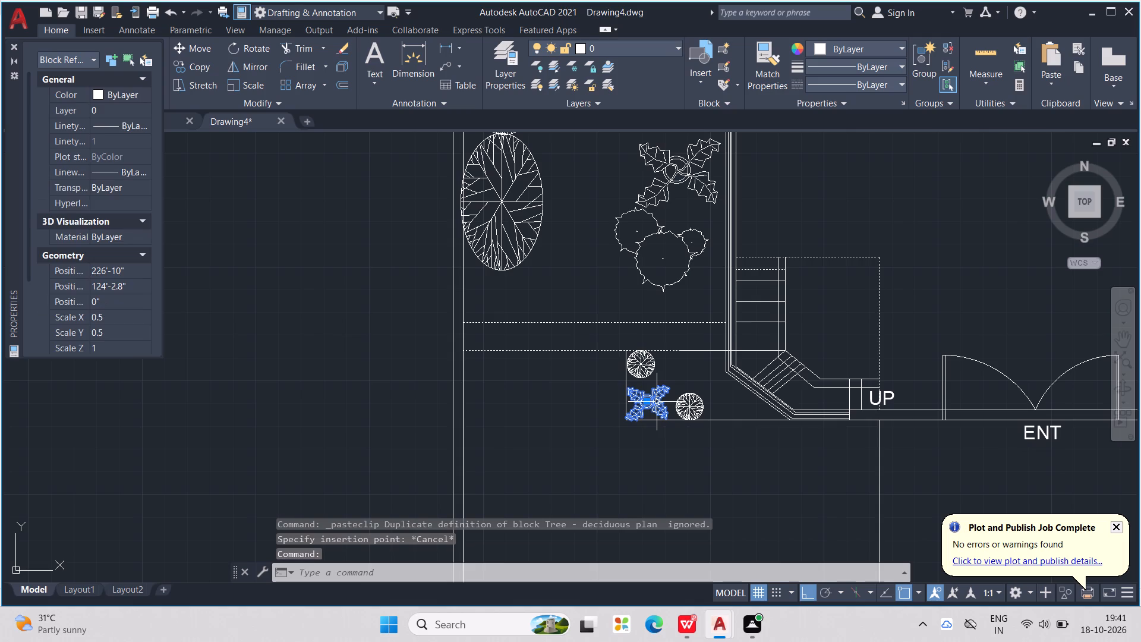
{"action": "key", "text": "ctrl+c"}
{"action": "key", "text": "ctrl+v"}
{"action": "scroll", "coordinate": [669, 393], "scroll_direction": "up", "scroll_amount": 1}
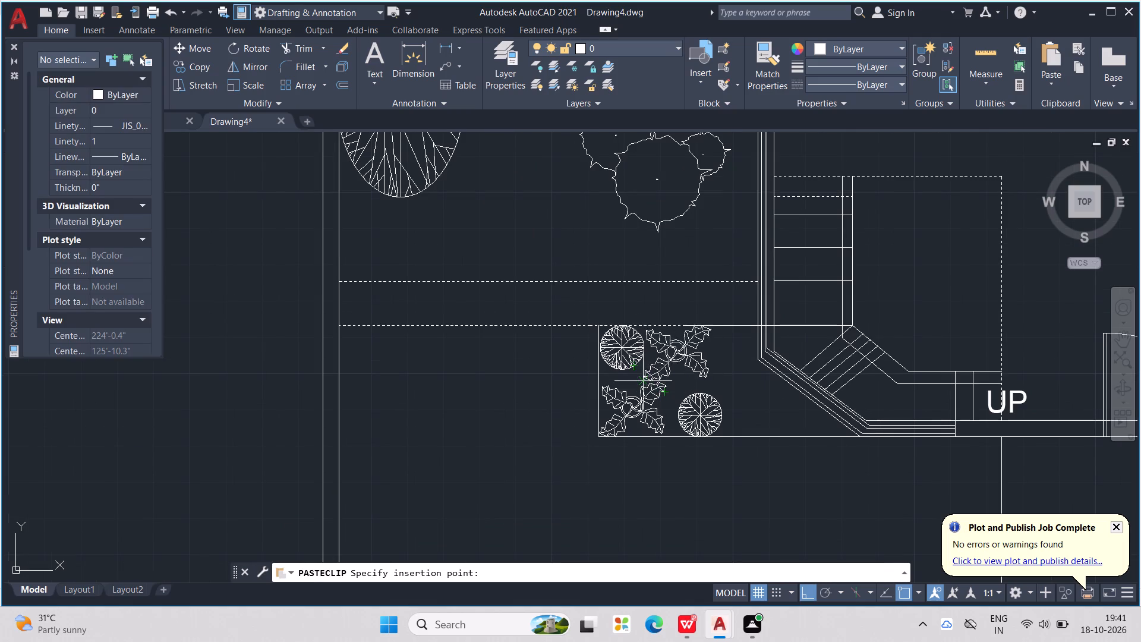
{"action": "left_click", "coordinate": [688, 383]}
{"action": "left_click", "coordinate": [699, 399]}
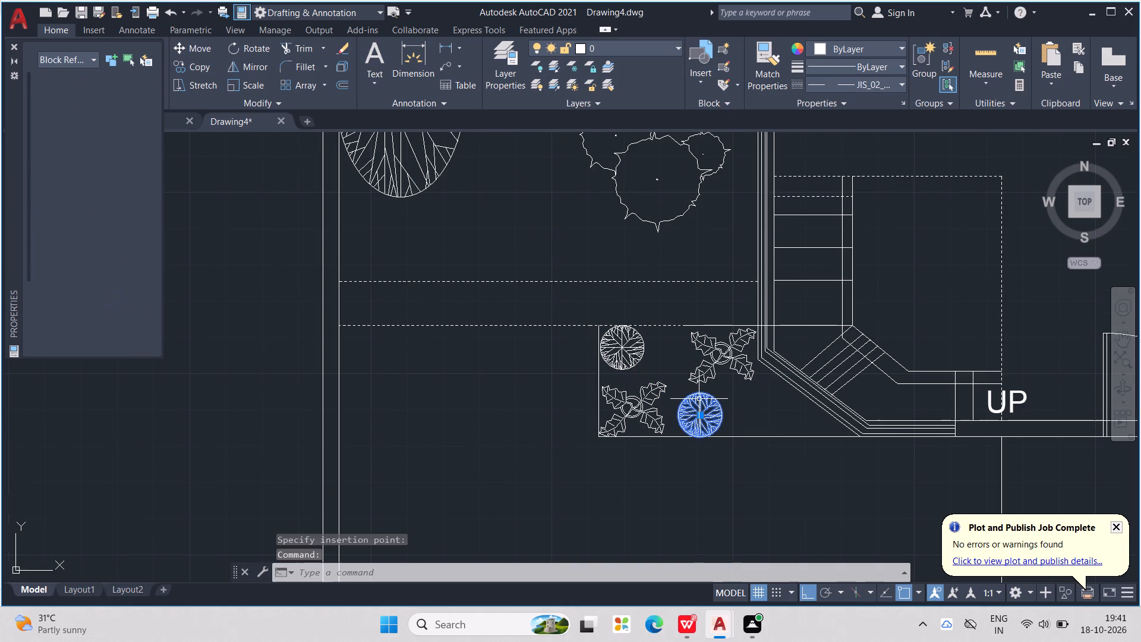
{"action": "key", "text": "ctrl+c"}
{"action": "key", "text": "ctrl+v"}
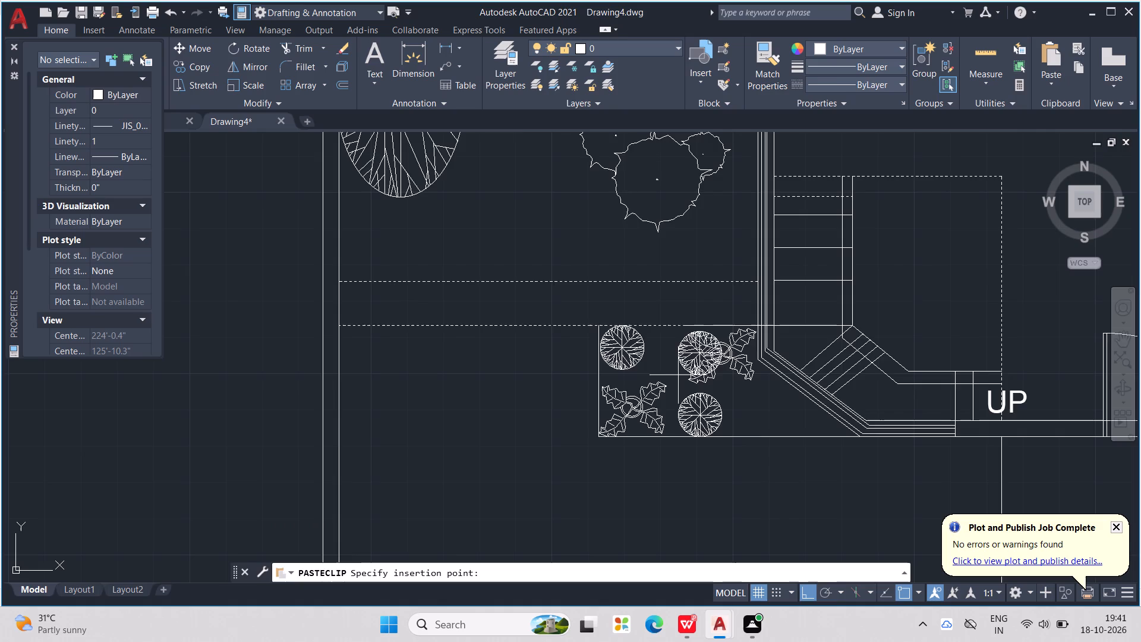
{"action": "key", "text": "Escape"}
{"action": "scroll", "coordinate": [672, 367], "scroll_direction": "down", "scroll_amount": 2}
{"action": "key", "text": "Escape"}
Copy the spiky plant from the patio's northeast part to the open space just south of the rectangular planting area.
{"action": "scroll", "coordinate": [685, 350], "scroll_direction": "down", "scroll_amount": 2}
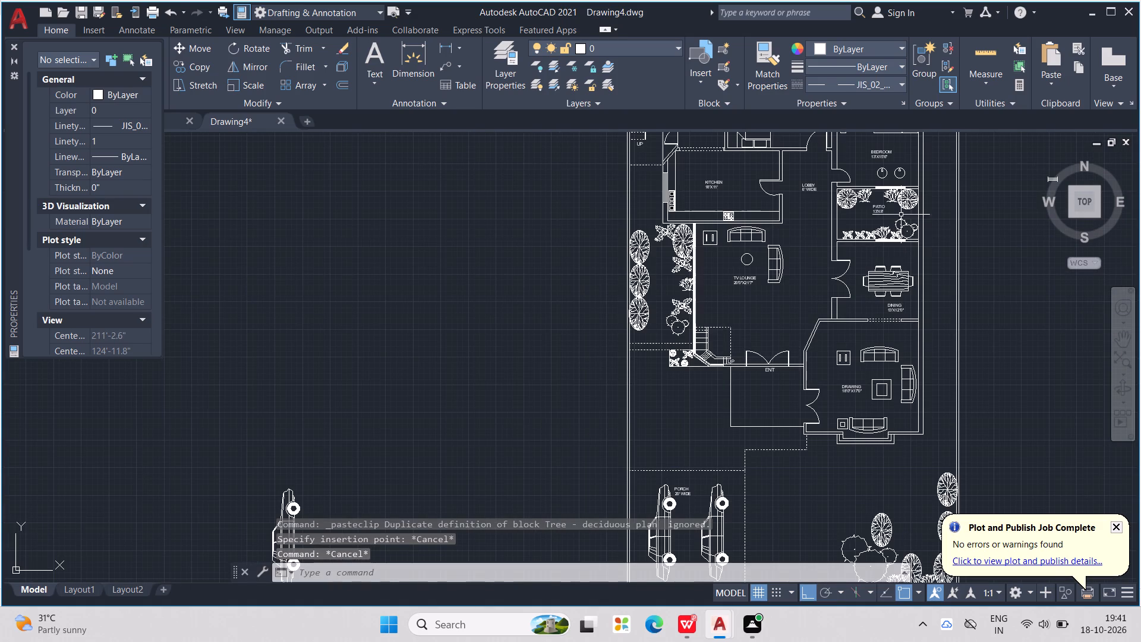
{"action": "left_click", "coordinate": [893, 201]}
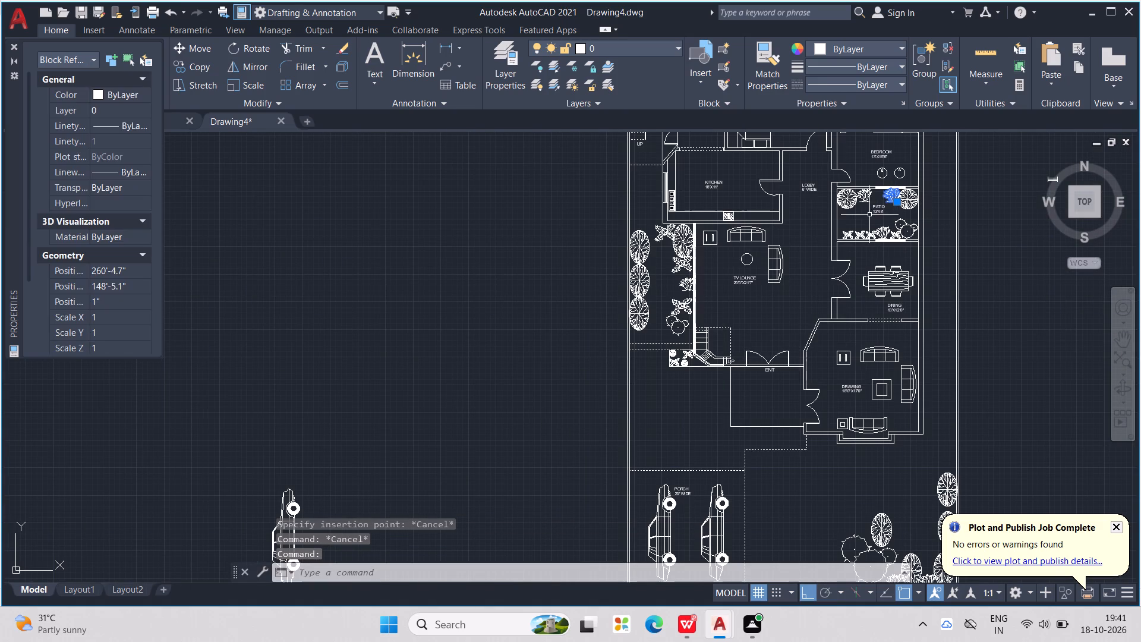
{"action": "key", "text": "ctrl+c"}
{"action": "key", "text": "ctrl+v"}
{"action": "scroll", "coordinate": [735, 357], "scroll_direction": "up", "scroll_amount": 4}
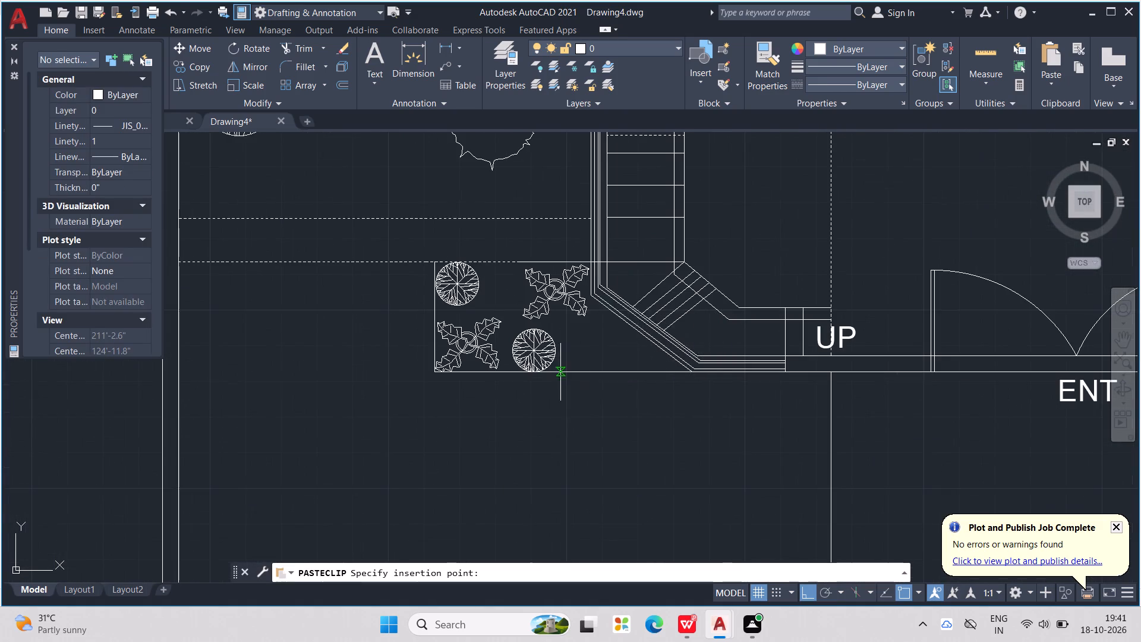
{"action": "middle_click_drag", "start_coordinate": [555, 371], "coordinate": [725, 404]}
{"action": "left_click", "coordinate": [591, 495]}
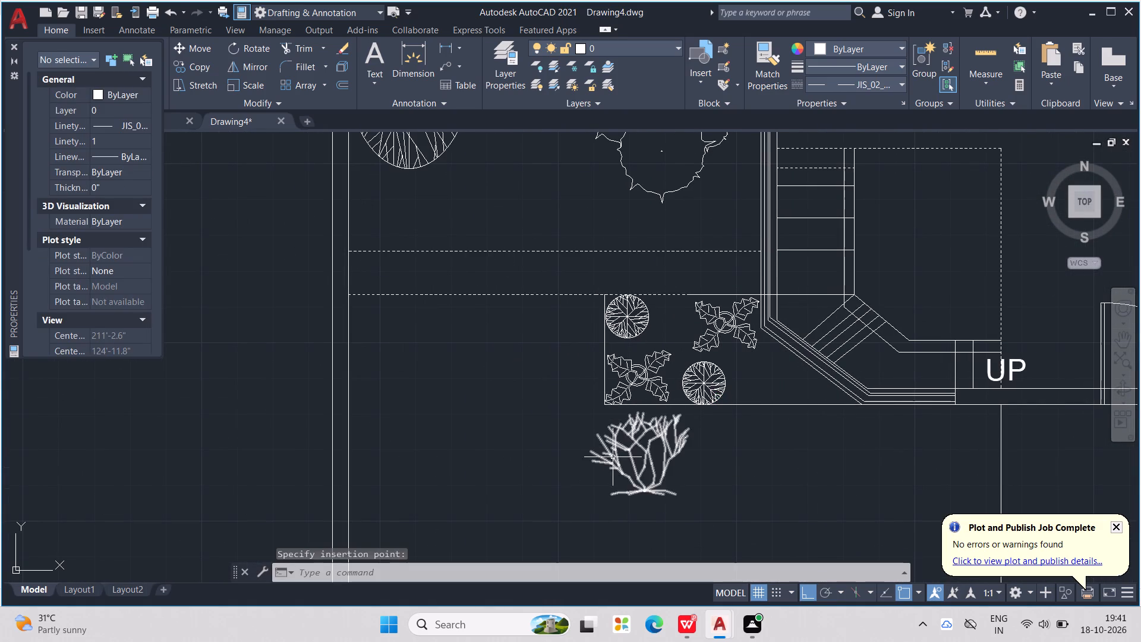
Set the copied spiky plant's X and Y scale to 0.5.
{"action": "left_click", "coordinate": [626, 432]}
{"action": "right_click", "coordinate": [626, 431]}
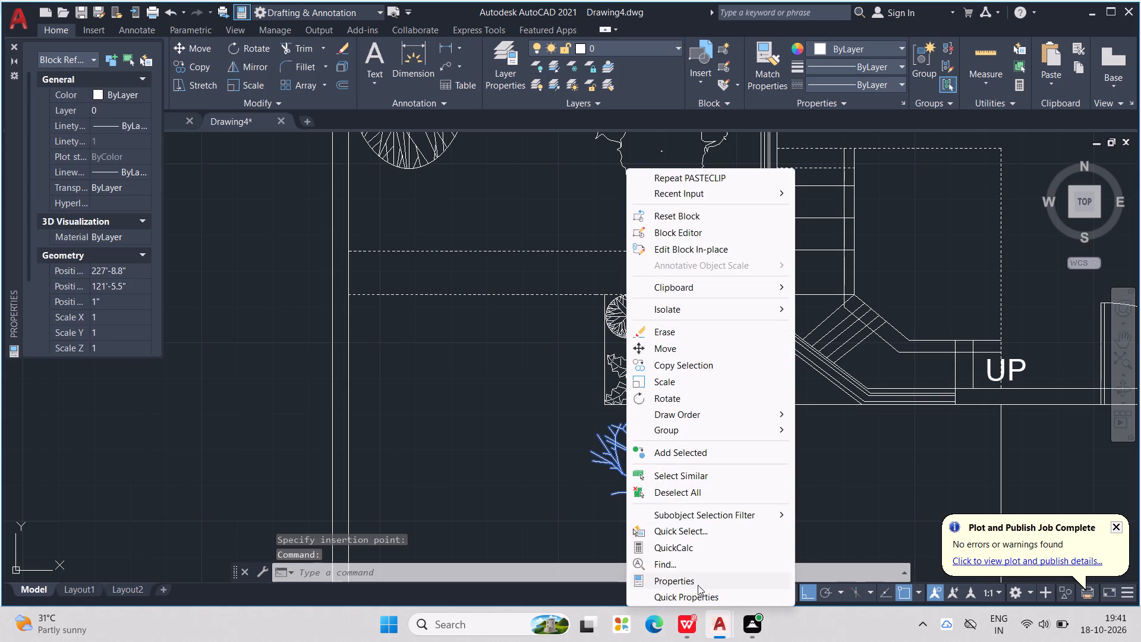
{"action": "left_click", "coordinate": [698, 585]}
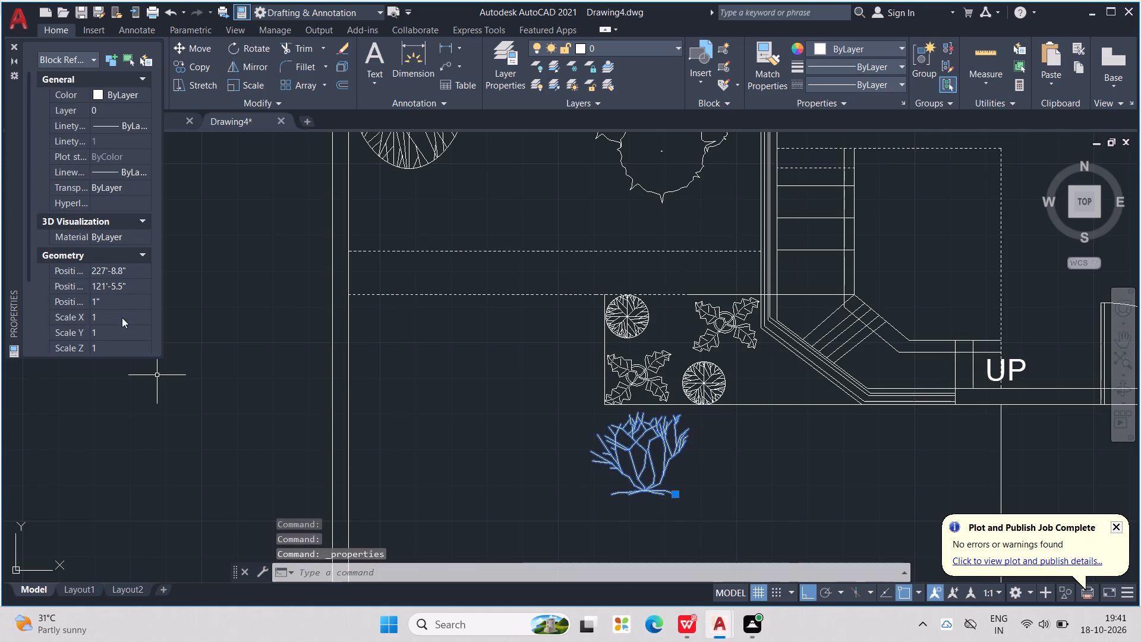
{"action": "left_click", "coordinate": [122, 317]}
{"action": "type", "text": "0.5"}
{"action": "left_click", "coordinate": [131, 332]}
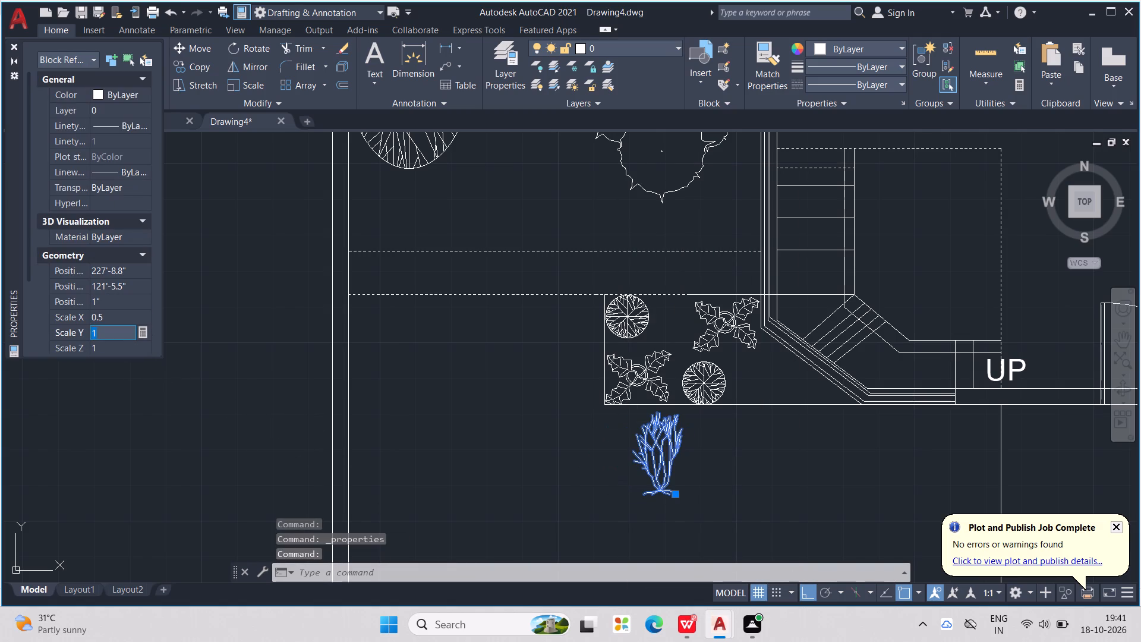
{"action": "type", "text": "0.5"}
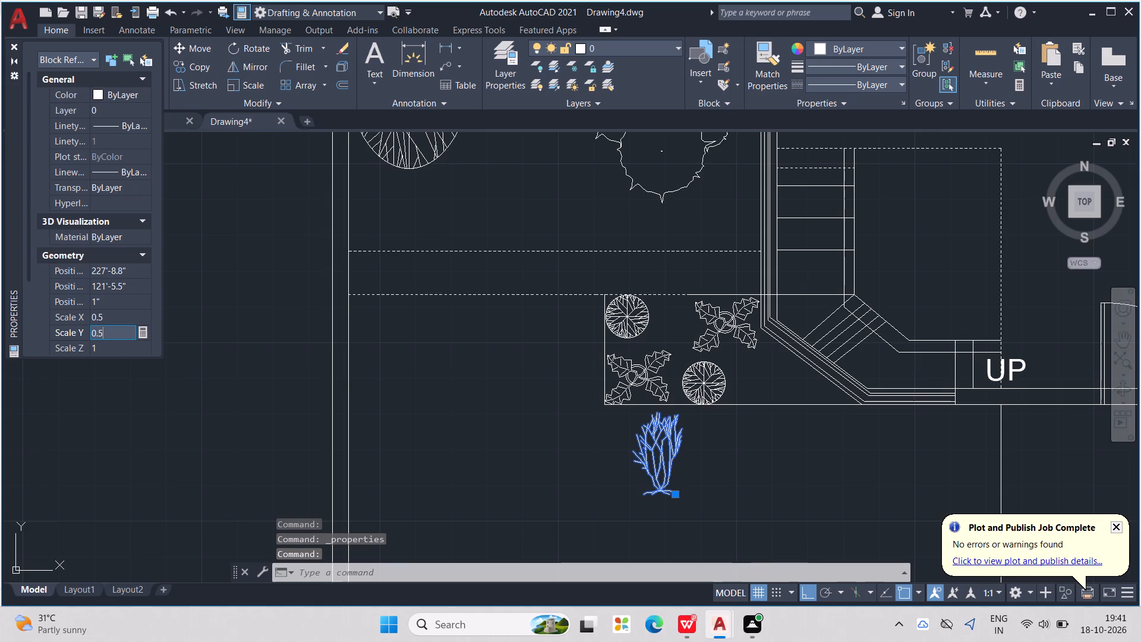
{"action": "left_click", "coordinate": [140, 355]}
{"action": "left_click", "coordinate": [135, 352]}
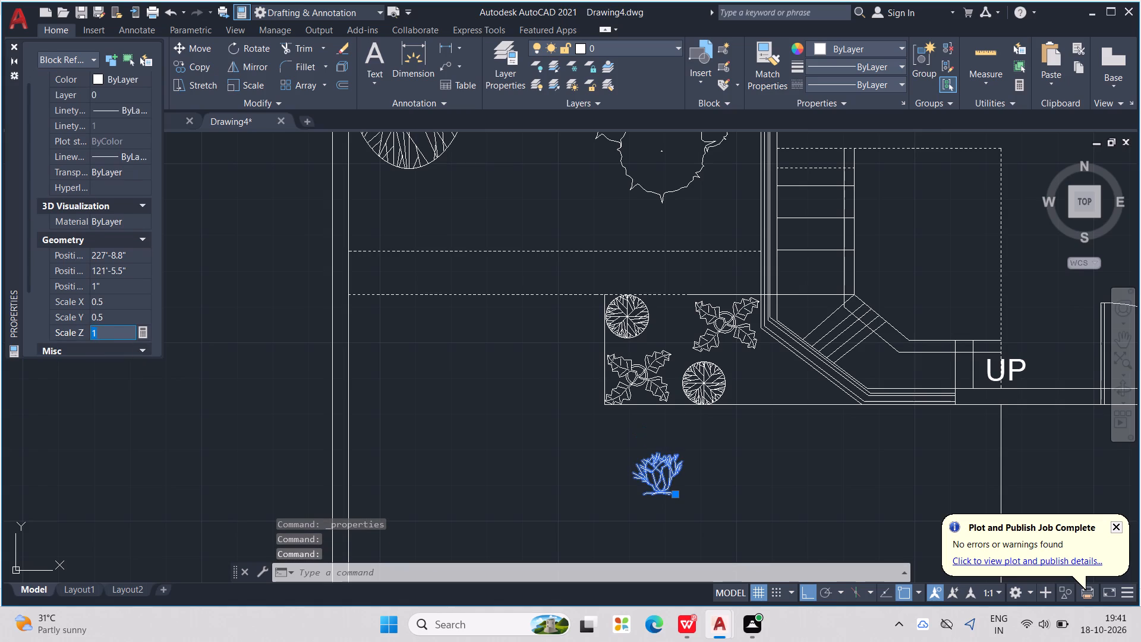
{"action": "key", "text": "Escape"}
{"action": "key", "text": "Escape"}
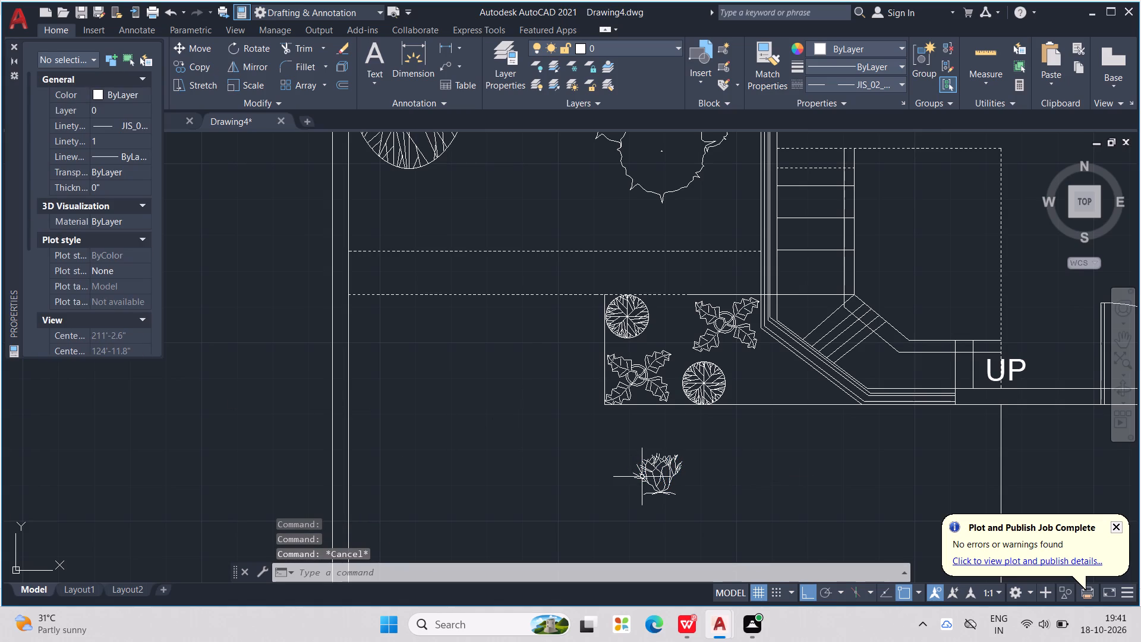
Move the reduced spiky plant onto the rectangular area's south edge, east of the second round tree.
{"action": "left_click", "coordinate": [643, 476]}
{"action": "left_click_drag", "start_coordinate": [666, 492], "coordinate": [674, 472]}
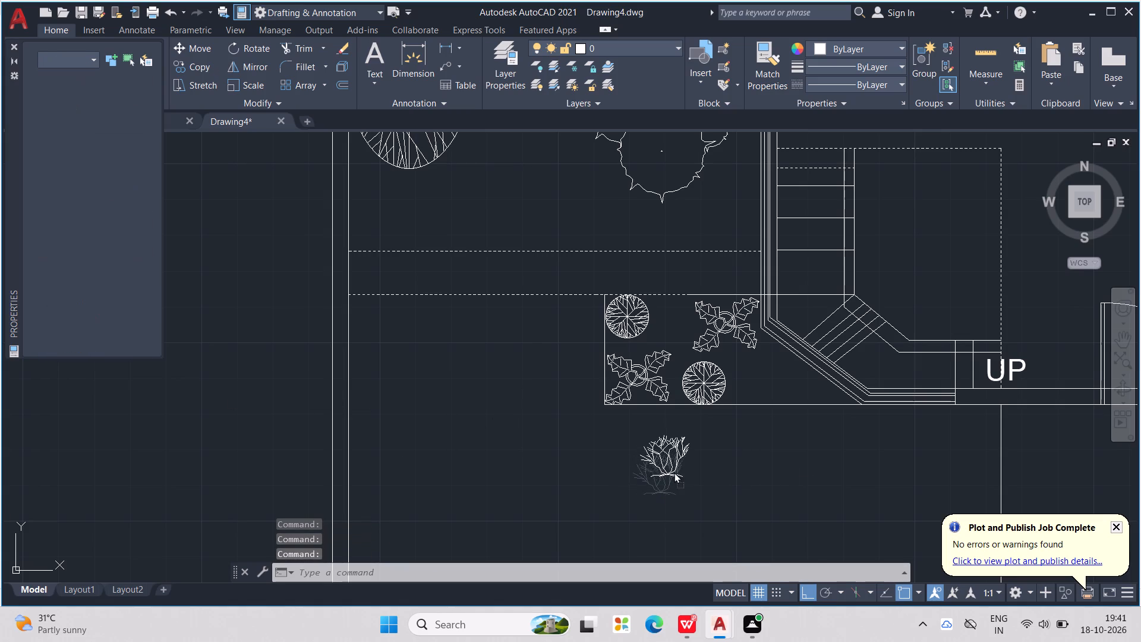
{"action": "left_click_drag", "start_coordinate": [674, 472], "coordinate": [780, 402]}
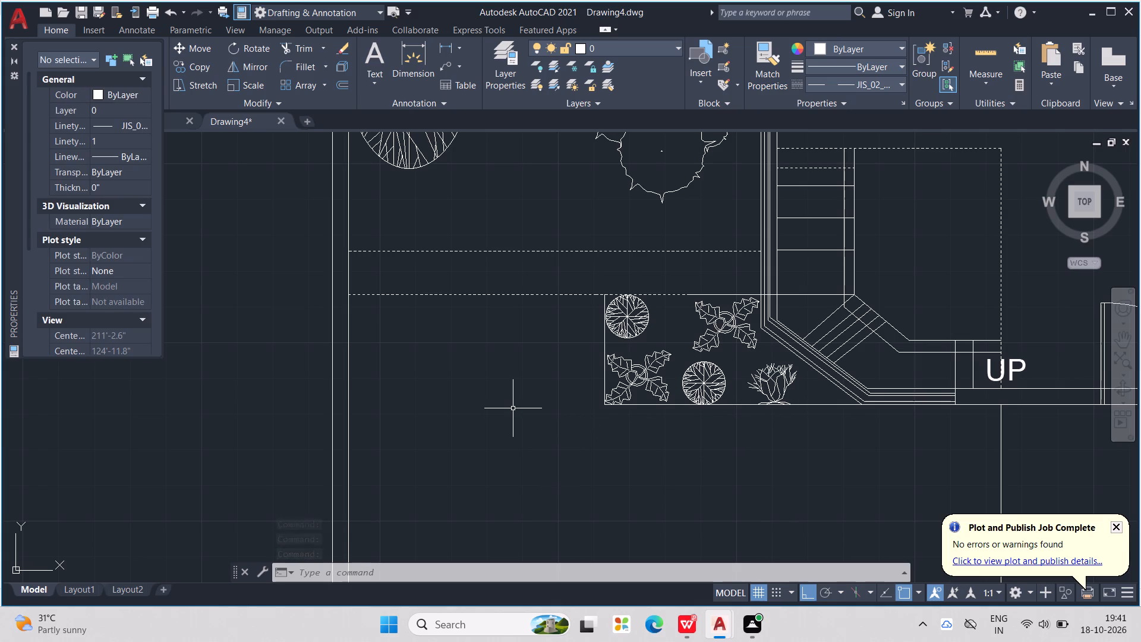
Copy the small spiky plant into the side strip beside the TV lounge, between the larger spiky plant and the leafy plant south of it.
{"action": "scroll", "coordinate": [513, 408], "scroll_direction": "down", "scroll_amount": 1}
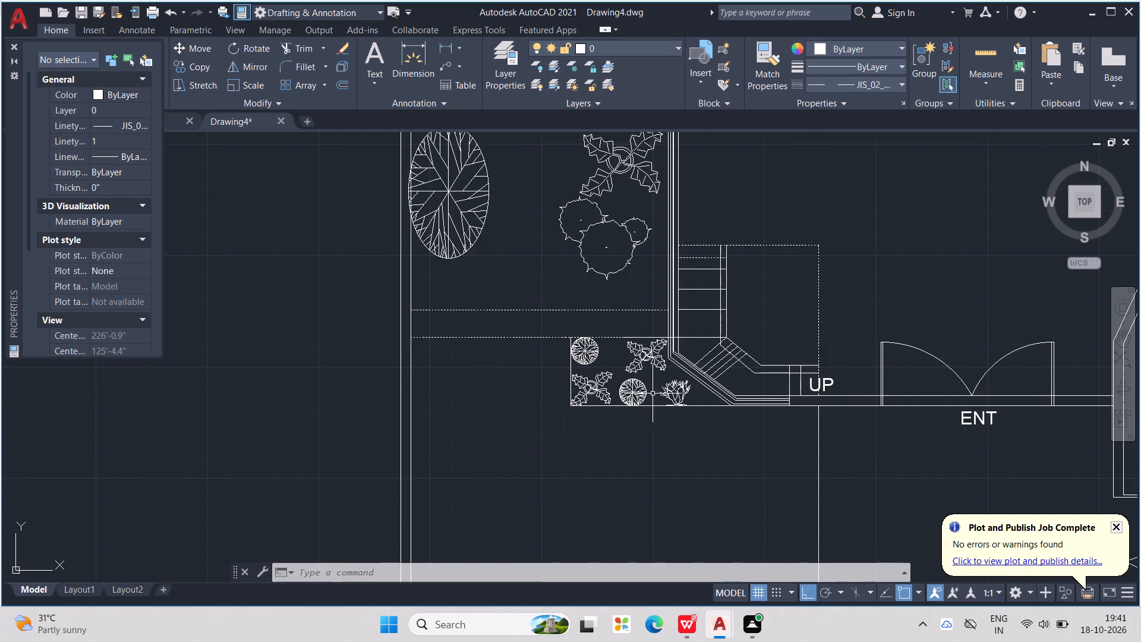
{"action": "middle_click_drag", "start_coordinate": [655, 392], "coordinate": [643, 468]}
{"action": "scroll", "coordinate": [648, 462], "scroll_direction": "down", "scroll_amount": 1}
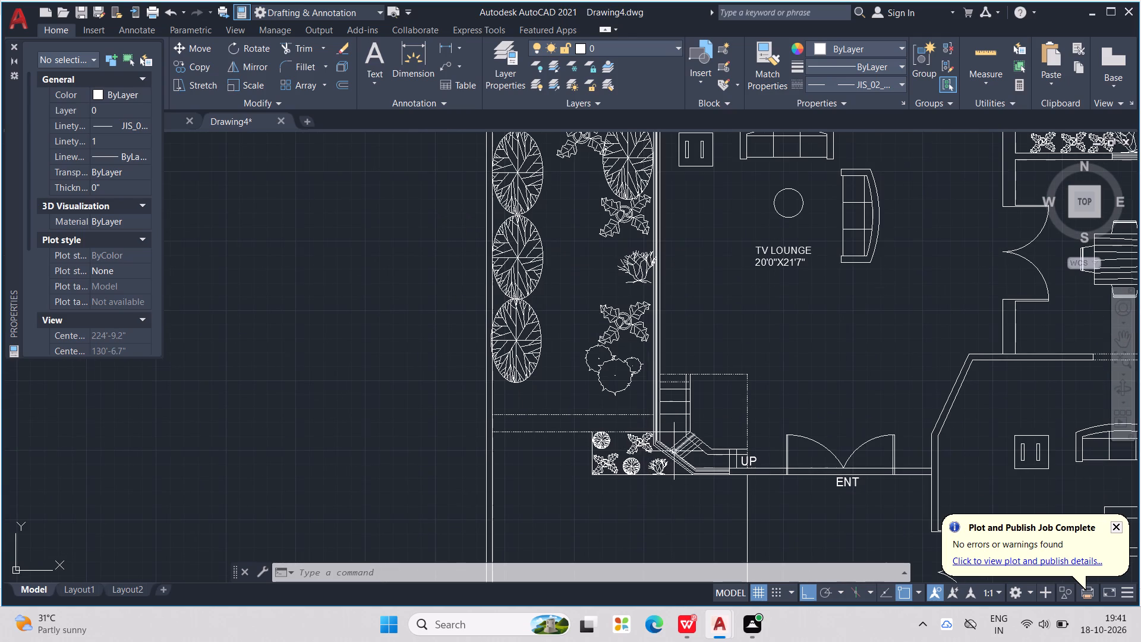
{"action": "left_click", "coordinate": [664, 465]}
{"action": "key", "text": "ctrl+c"}
{"action": "key", "text": "ctrl+v"}
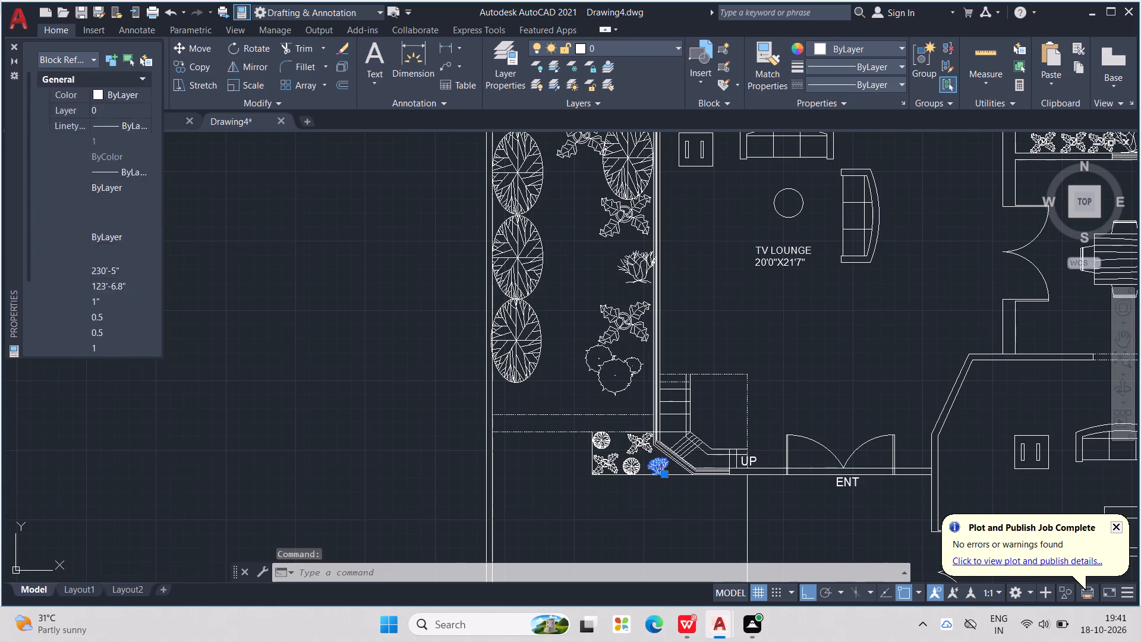
{"action": "middle_click_drag", "start_coordinate": [658, 451], "coordinate": [776, 580]}
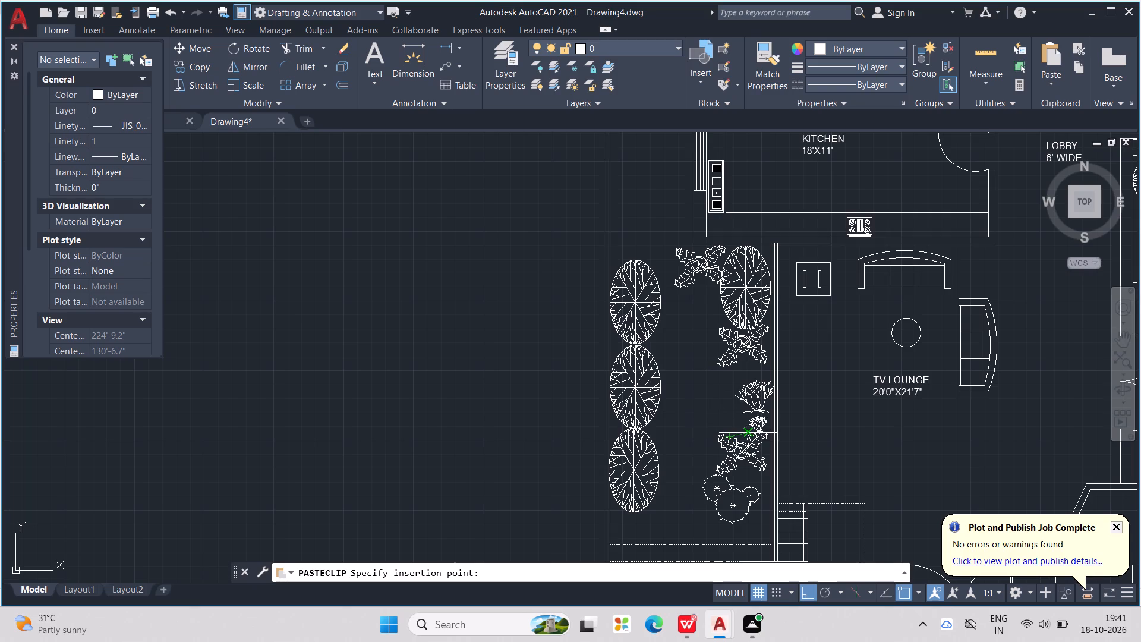
{"action": "left_click", "coordinate": [748, 427]}
Copy the small spiky plant into the gap between the northwest round tree and the northern leafy plant in the rectangular area.
{"action": "middle_click_drag", "start_coordinate": [749, 419], "coordinate": [693, 322]}
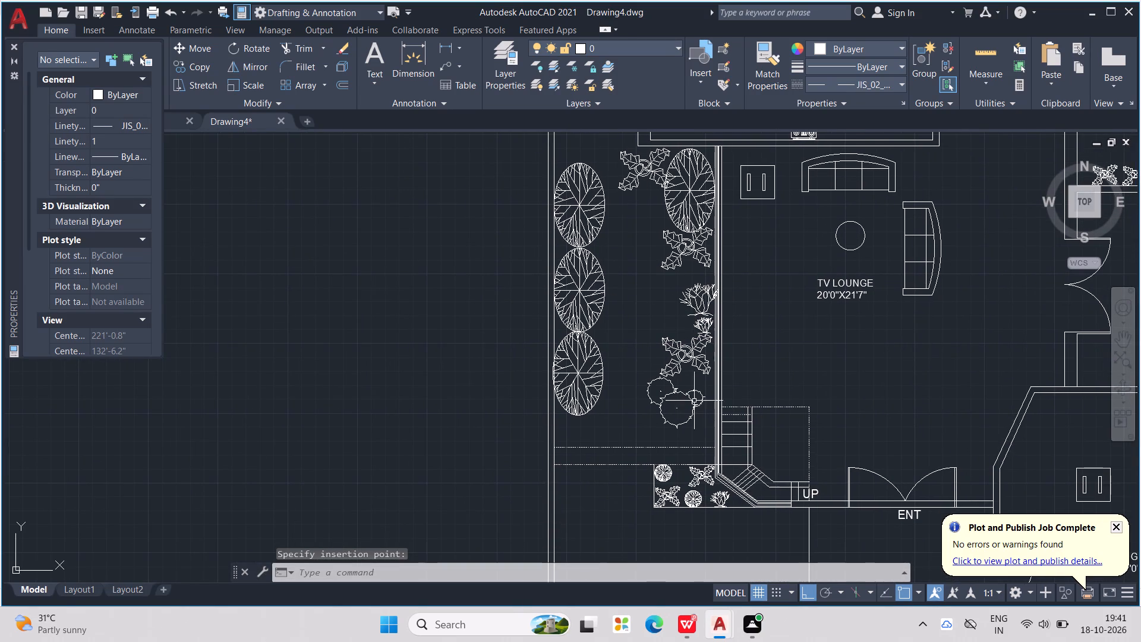
{"action": "left_click", "coordinate": [726, 502]}
{"action": "key", "text": "ctrl+c"}
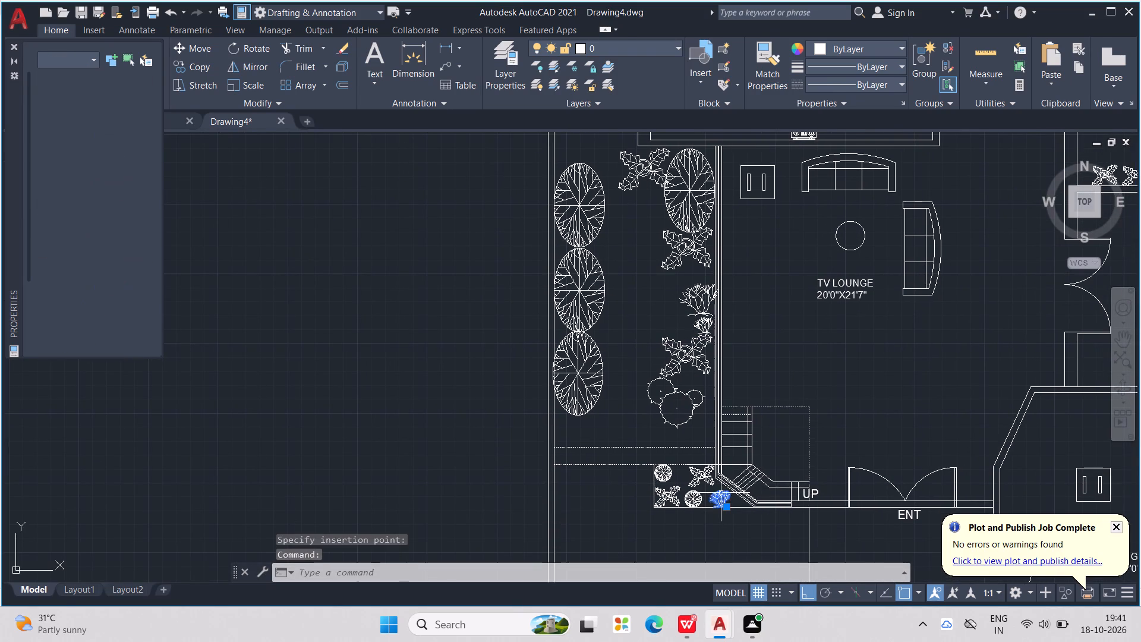
{"action": "key", "text": "ctrl+v"}
{"action": "scroll", "coordinate": [721, 493], "scroll_direction": "up", "scroll_amount": 2}
{"action": "scroll", "coordinate": [654, 483], "scroll_direction": "up", "scroll_amount": 2}
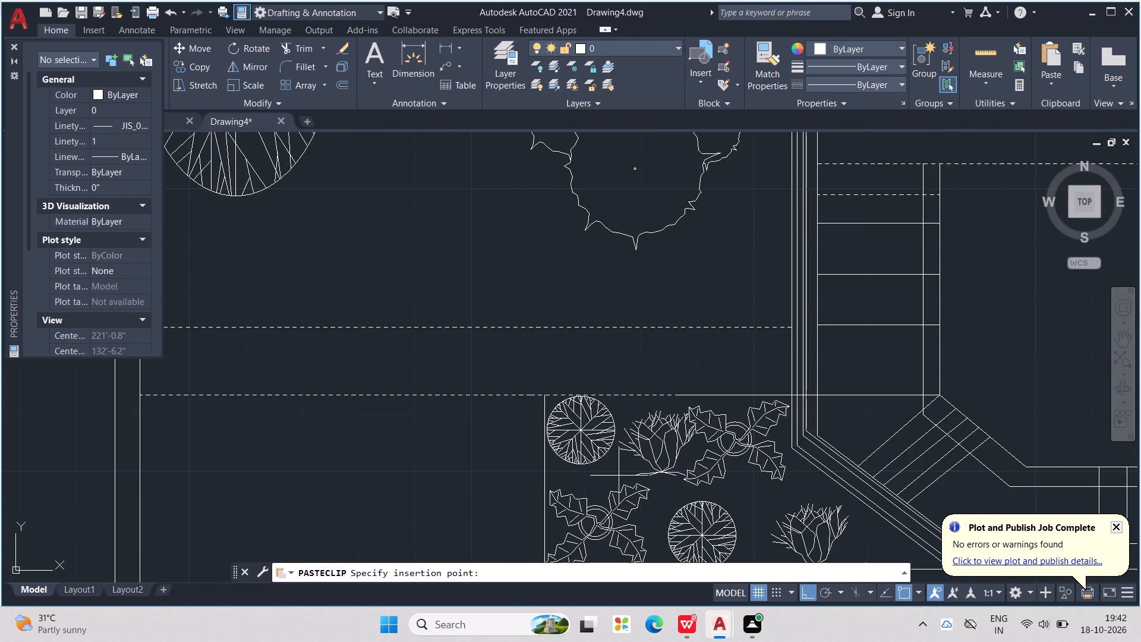
{"action": "left_click", "coordinate": [614, 470]}
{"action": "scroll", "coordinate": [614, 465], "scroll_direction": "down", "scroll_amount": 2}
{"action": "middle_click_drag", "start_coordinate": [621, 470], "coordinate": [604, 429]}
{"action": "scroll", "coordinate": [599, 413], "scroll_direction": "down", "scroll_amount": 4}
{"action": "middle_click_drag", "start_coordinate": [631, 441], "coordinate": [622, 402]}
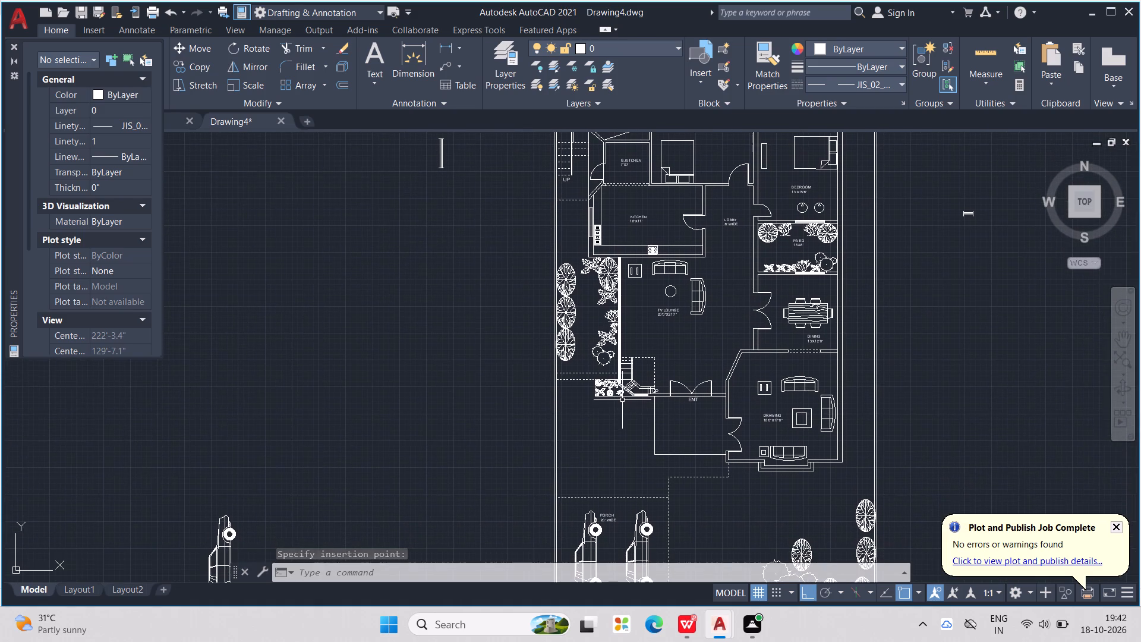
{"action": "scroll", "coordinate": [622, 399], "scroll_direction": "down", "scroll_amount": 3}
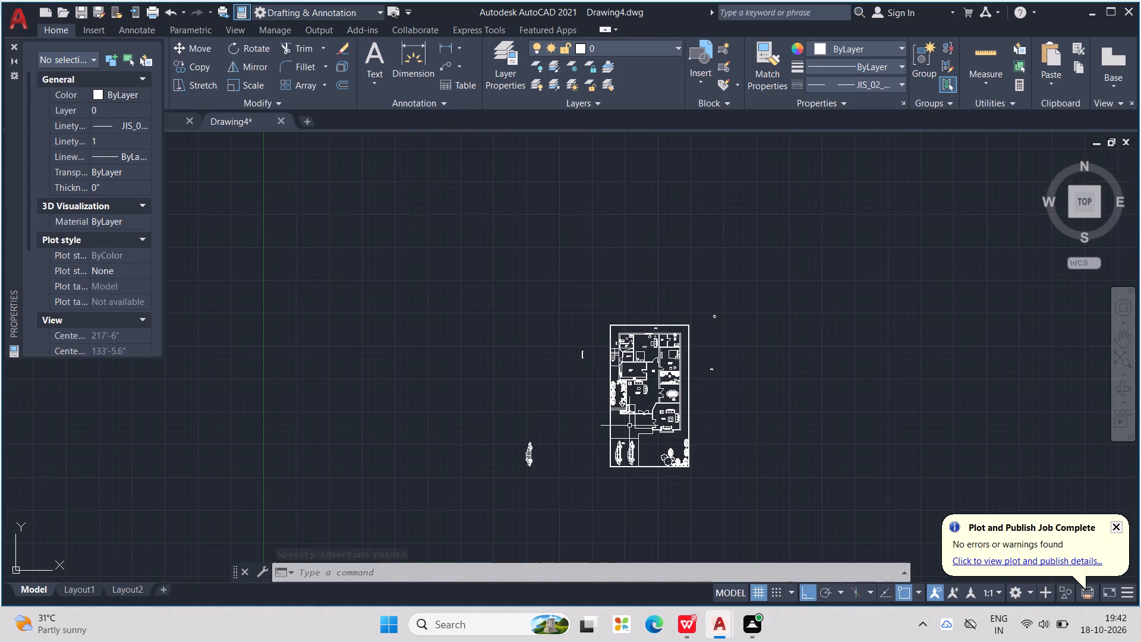
Copy both porch cars to the area just north of the dashed porch line, below the entrance planting.
{"action": "scroll", "coordinate": [633, 430], "scroll_direction": "up", "scroll_amount": 2}
{"action": "middle_click_drag", "start_coordinate": [638, 430], "coordinate": [703, 366]}
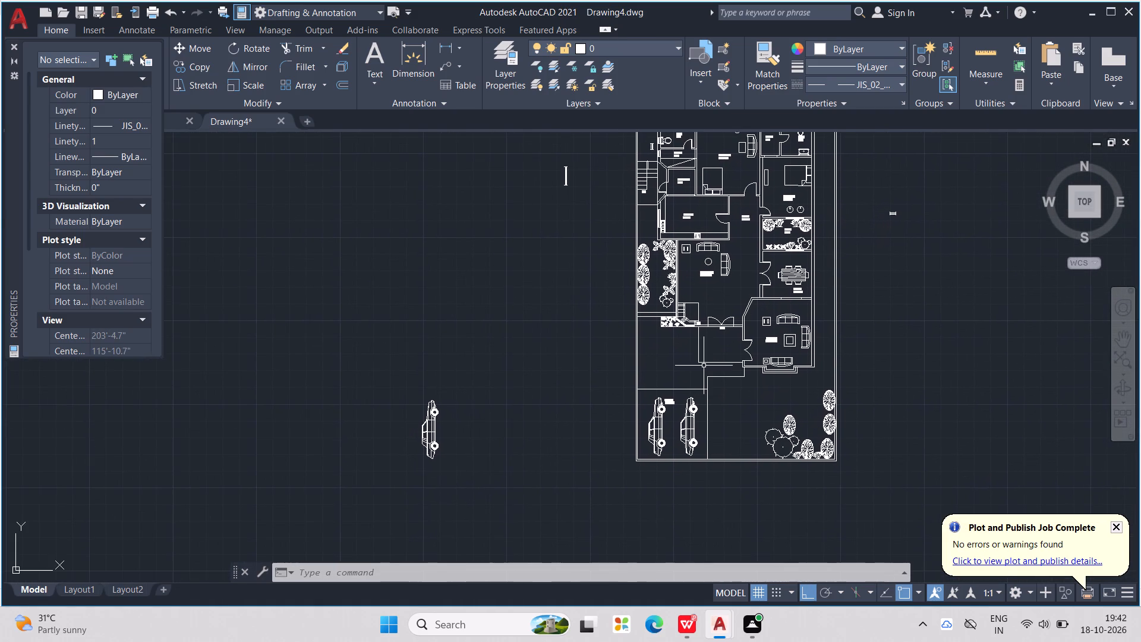
{"action": "left_click", "coordinate": [693, 435]}
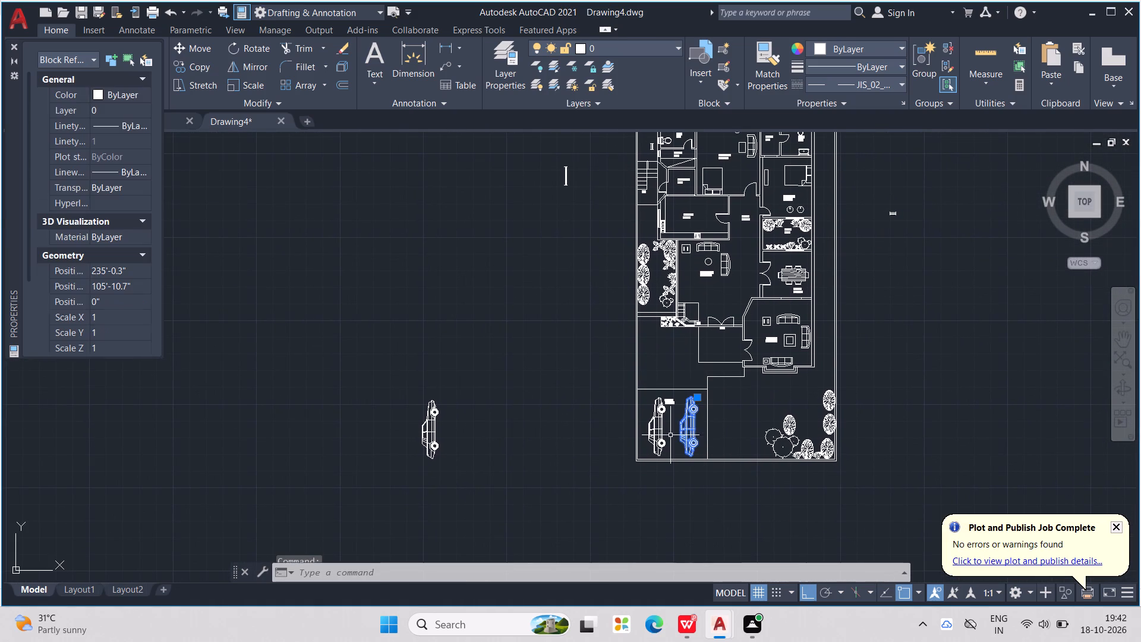
{"action": "left_click", "coordinate": [653, 429]}
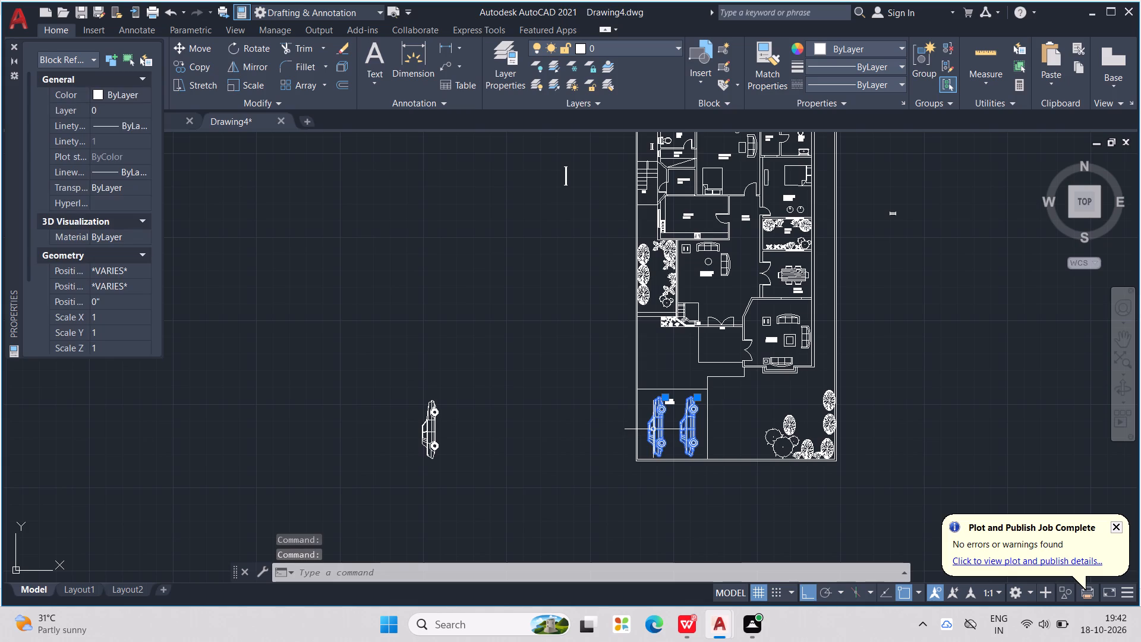
{"action": "key", "text": "ctrl+c"}
{"action": "key", "text": "ctrl+v"}
{"action": "scroll", "coordinate": [642, 389], "scroll_direction": "up", "scroll_amount": 2}
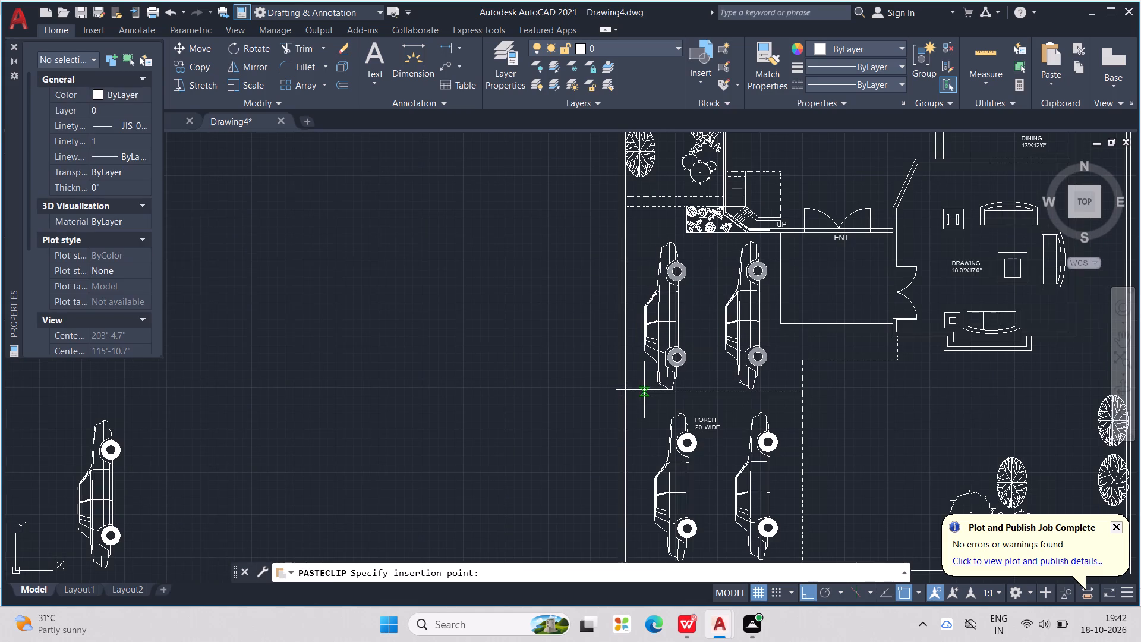
{"action": "left_click", "coordinate": [647, 392]}
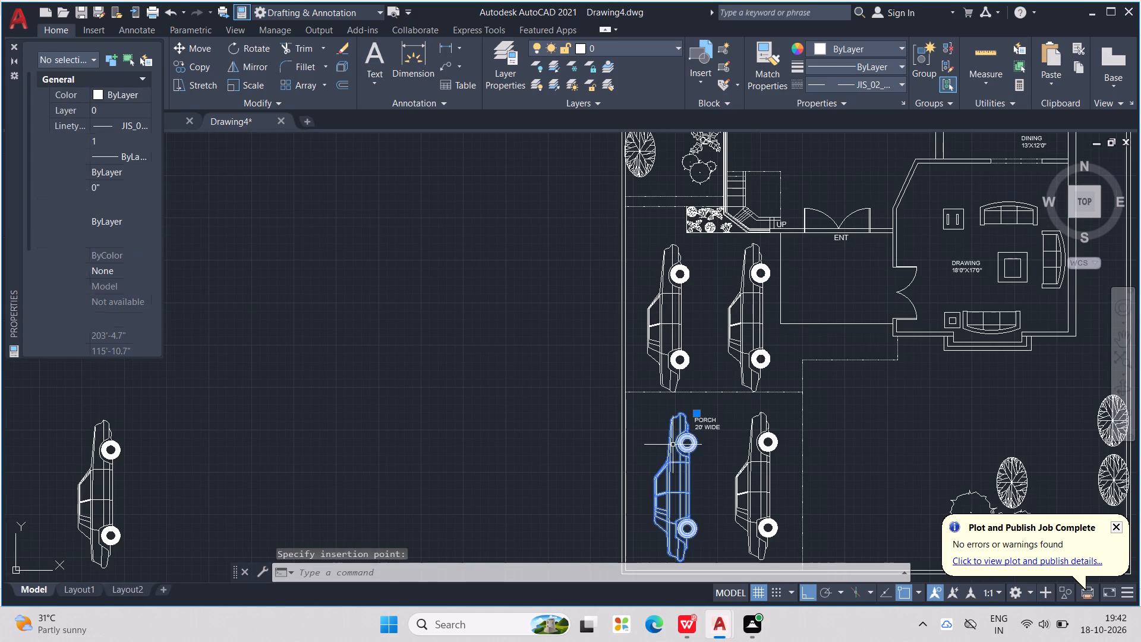
Delete the two original cars beside the PORCH label, south of the dashed line.
{"action": "left_click", "coordinate": [673, 445]}
{"action": "left_click", "coordinate": [748, 458]}
{"action": "key", "text": "Delete"}
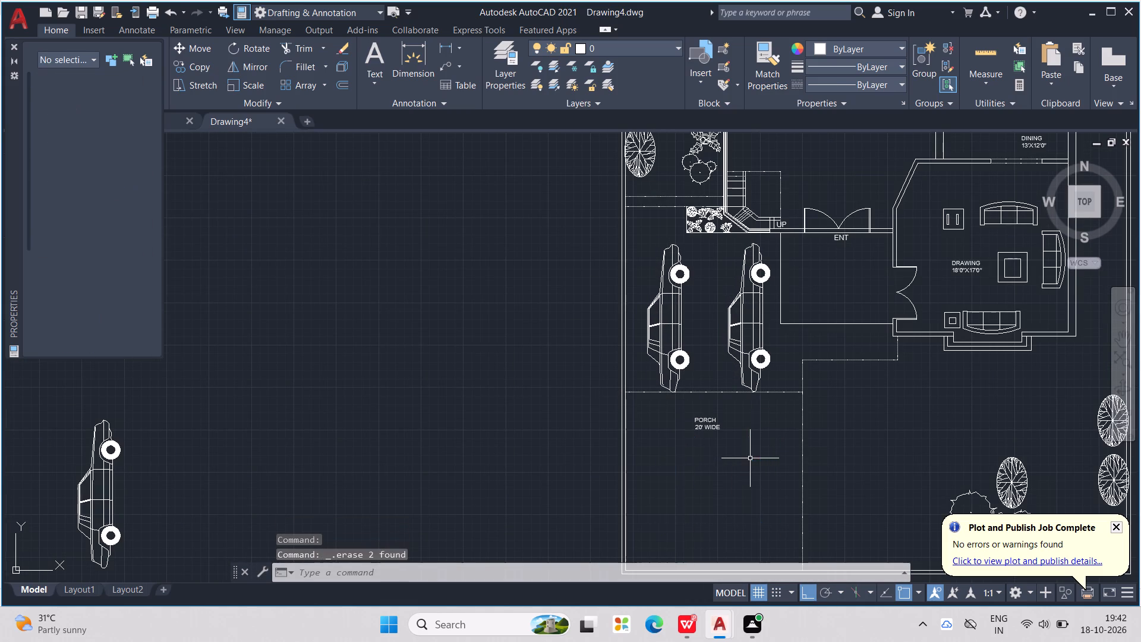
{"action": "scroll", "coordinate": [752, 443], "scroll_direction": "down", "scroll_amount": 2}
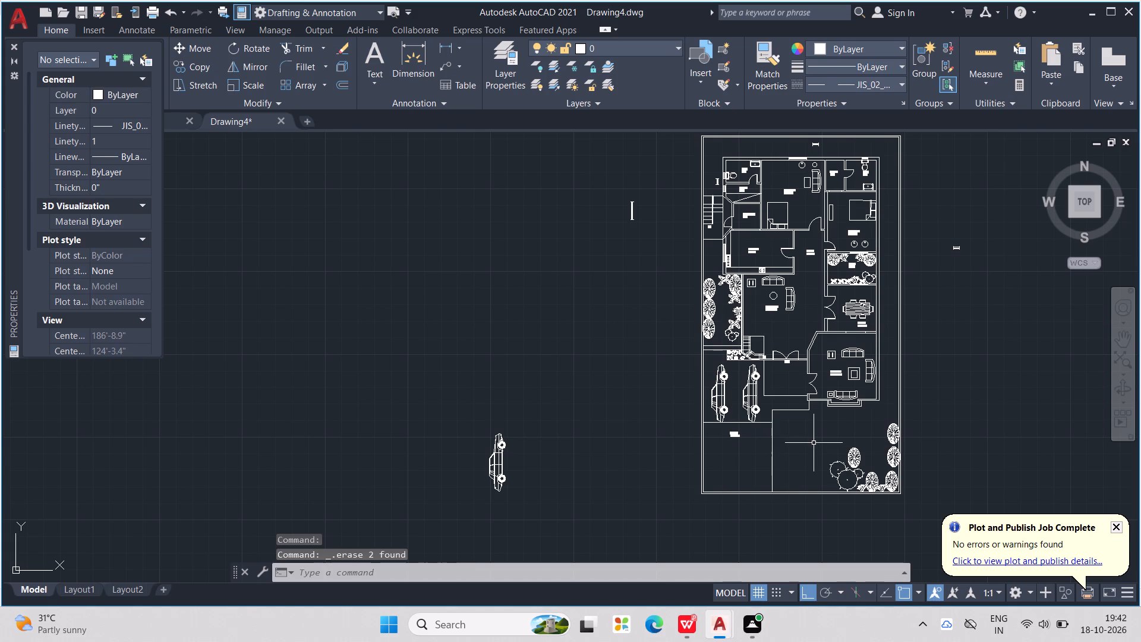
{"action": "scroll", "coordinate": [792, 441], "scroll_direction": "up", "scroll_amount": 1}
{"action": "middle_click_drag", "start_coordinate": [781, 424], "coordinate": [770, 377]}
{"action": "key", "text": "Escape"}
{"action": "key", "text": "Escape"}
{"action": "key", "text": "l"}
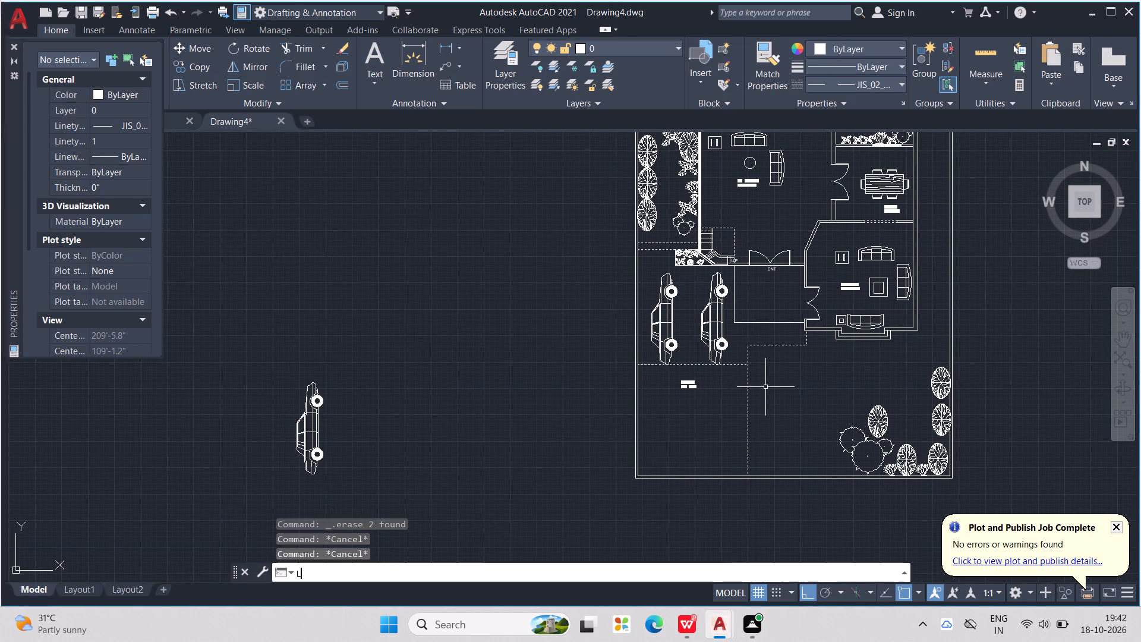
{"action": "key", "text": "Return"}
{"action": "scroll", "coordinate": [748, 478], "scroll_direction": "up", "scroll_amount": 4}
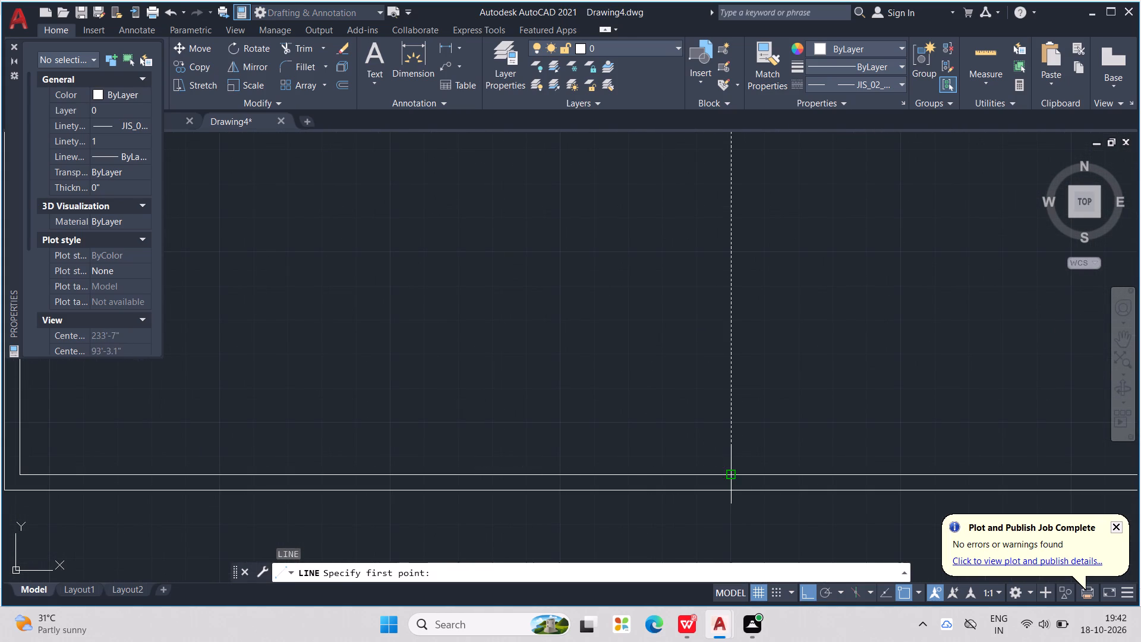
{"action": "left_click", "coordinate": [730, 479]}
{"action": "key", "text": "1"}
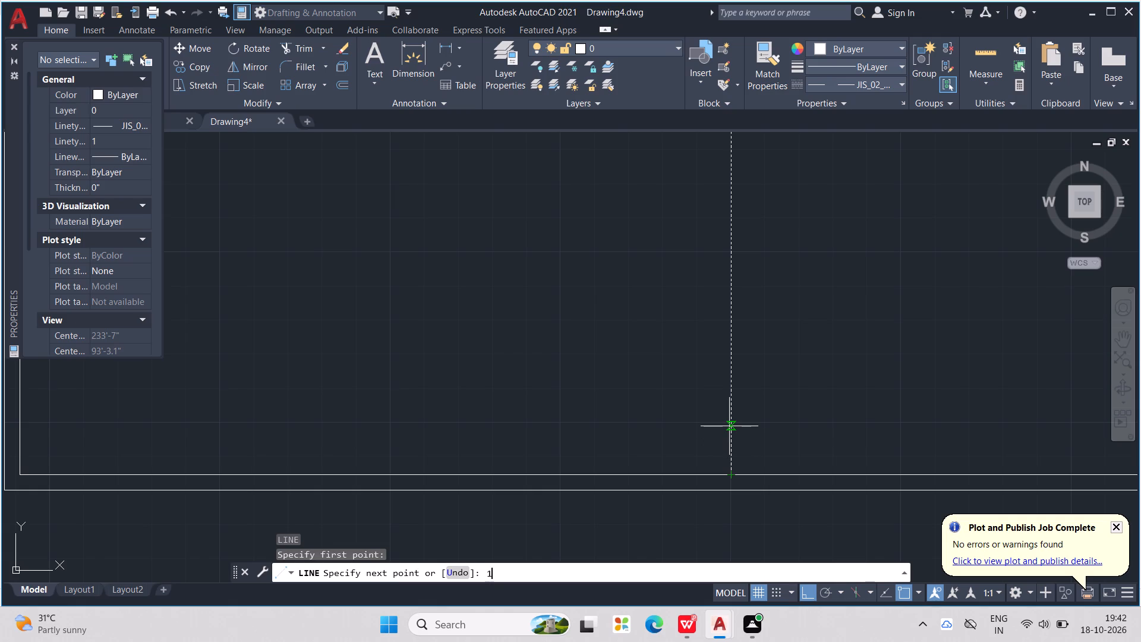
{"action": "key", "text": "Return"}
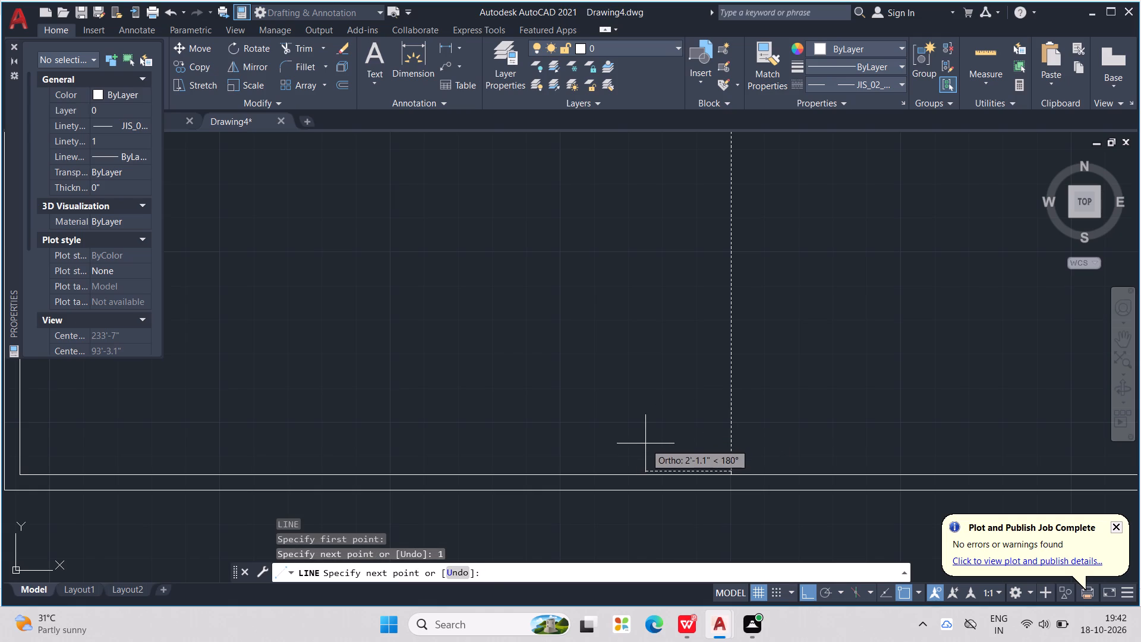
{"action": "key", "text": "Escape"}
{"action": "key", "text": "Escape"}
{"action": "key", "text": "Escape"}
Using the ByLayer linetype, draw a box at the porch's southeast corner, 3' north from the inner boundary line, west, and south to the outer line.
{"action": "left_click", "coordinate": [875, 81]}
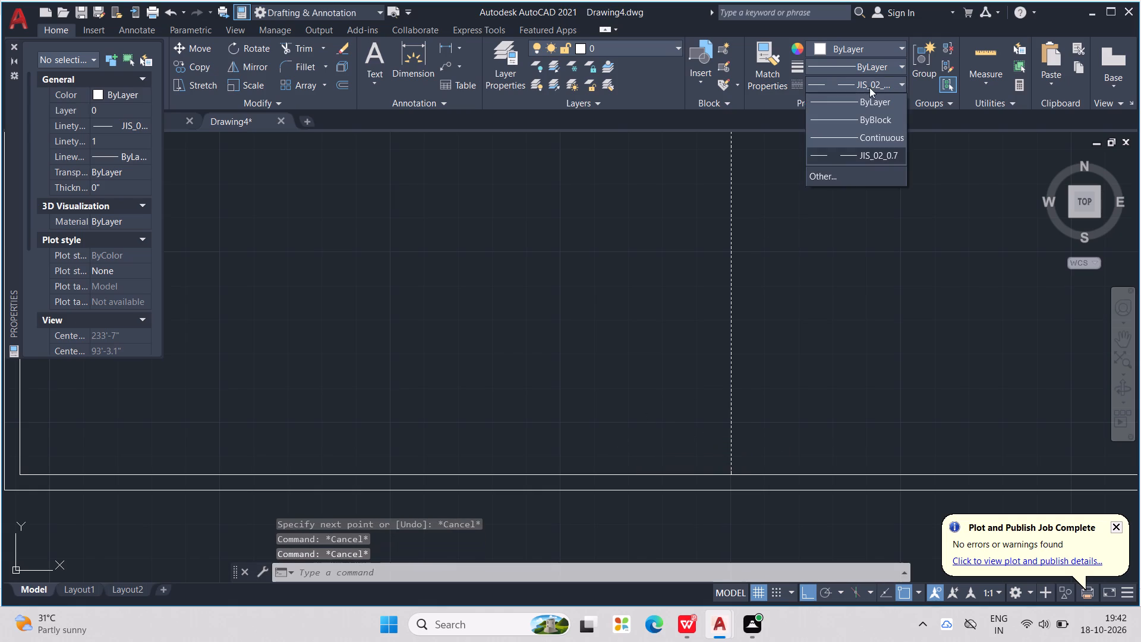
{"action": "left_click", "coordinate": [859, 102]}
{"action": "key", "text": "Escape"}
{"action": "key", "text": "Escape"}
{"action": "key", "text": "l"}
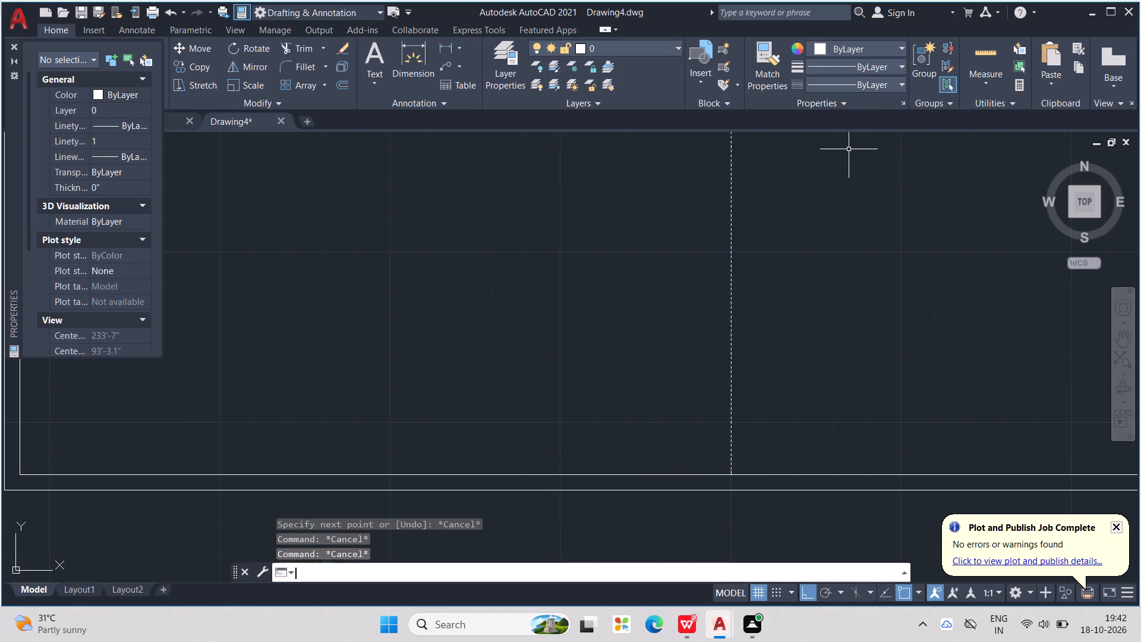
{"action": "key", "text": "Return"}
{"action": "left_click", "coordinate": [729, 475]}
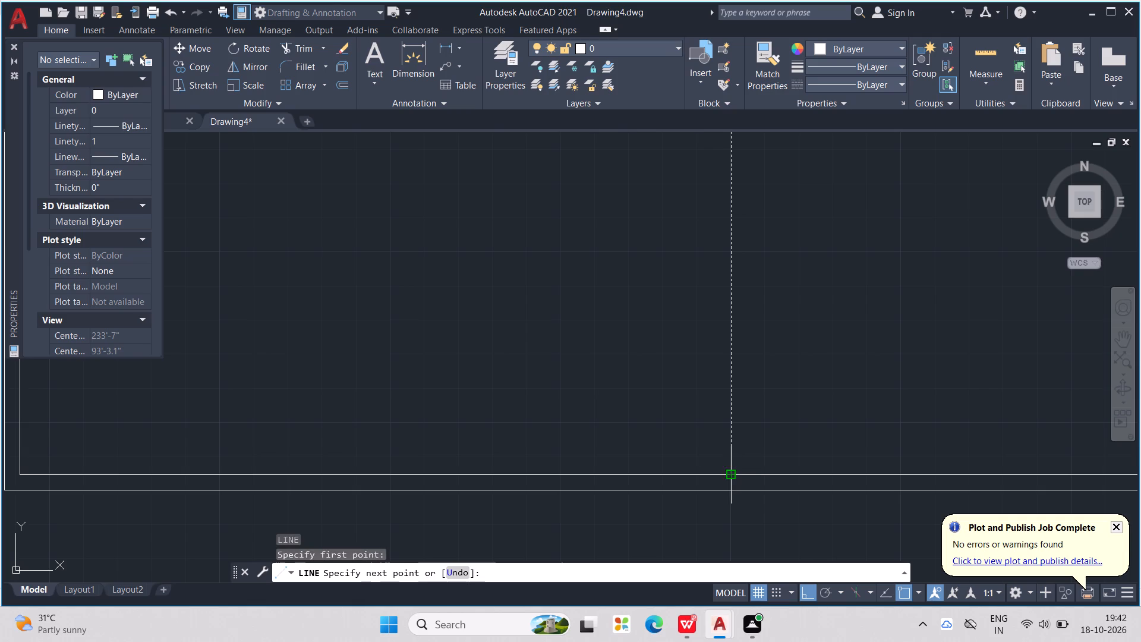
{"action": "key", "text": "3"}
{"action": "key", "text": "apostrophe"}
{"action": "key", "text": "Return"}
{"action": "left_click", "coordinate": [609, 351]}
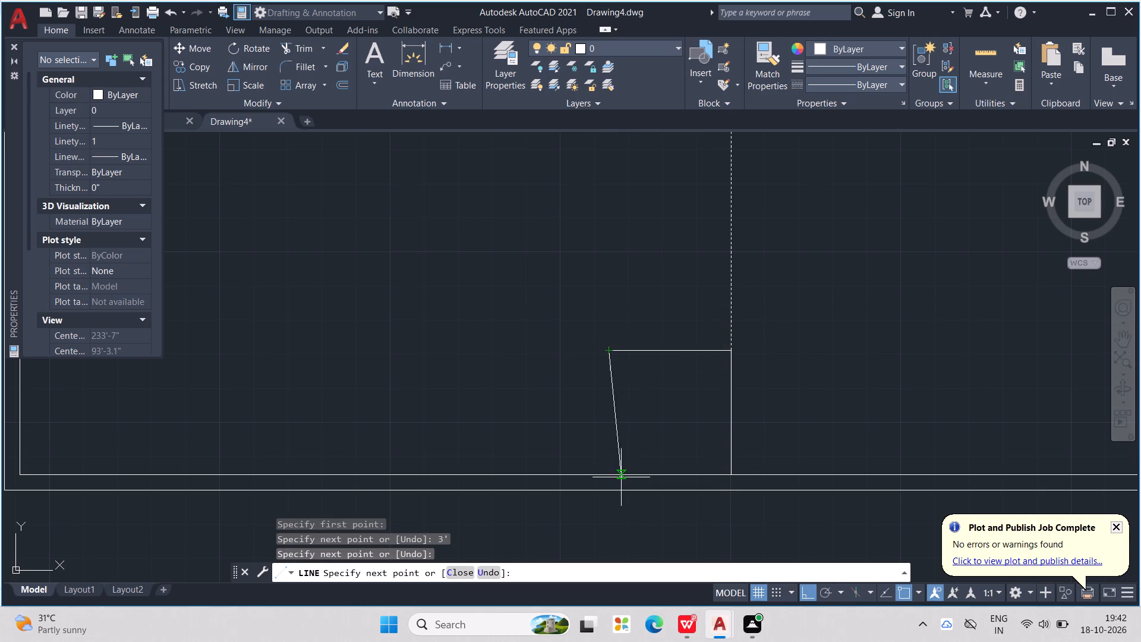
{"action": "middle_click_drag", "start_coordinate": [622, 465], "coordinate": [622, 415]}
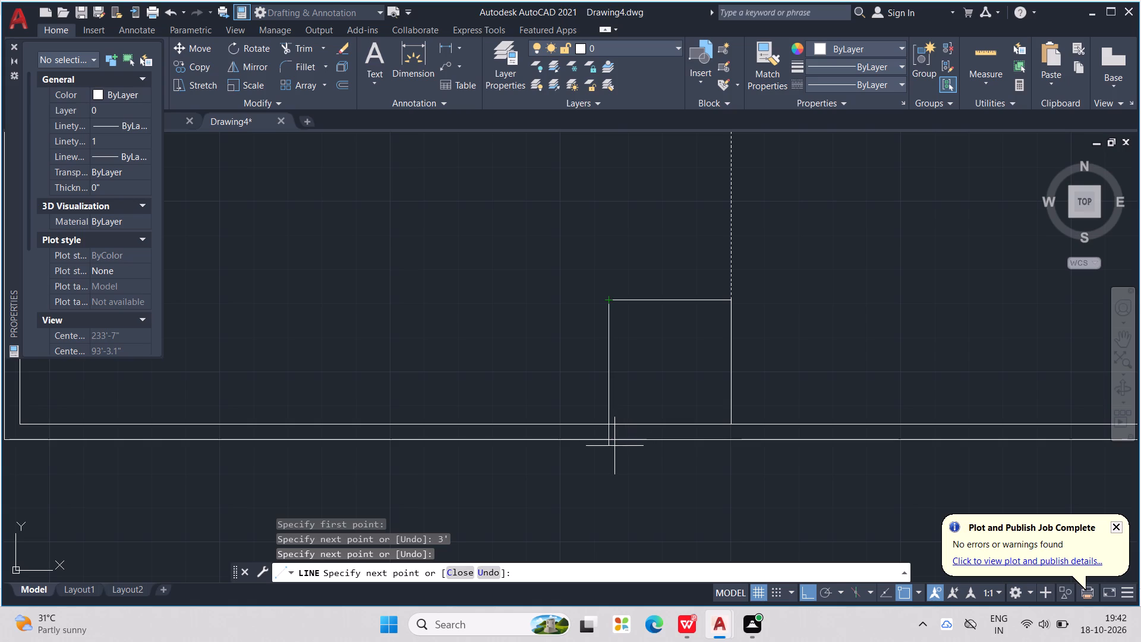
{"action": "left_click", "coordinate": [608, 438]}
{"action": "key", "text": "grave"}
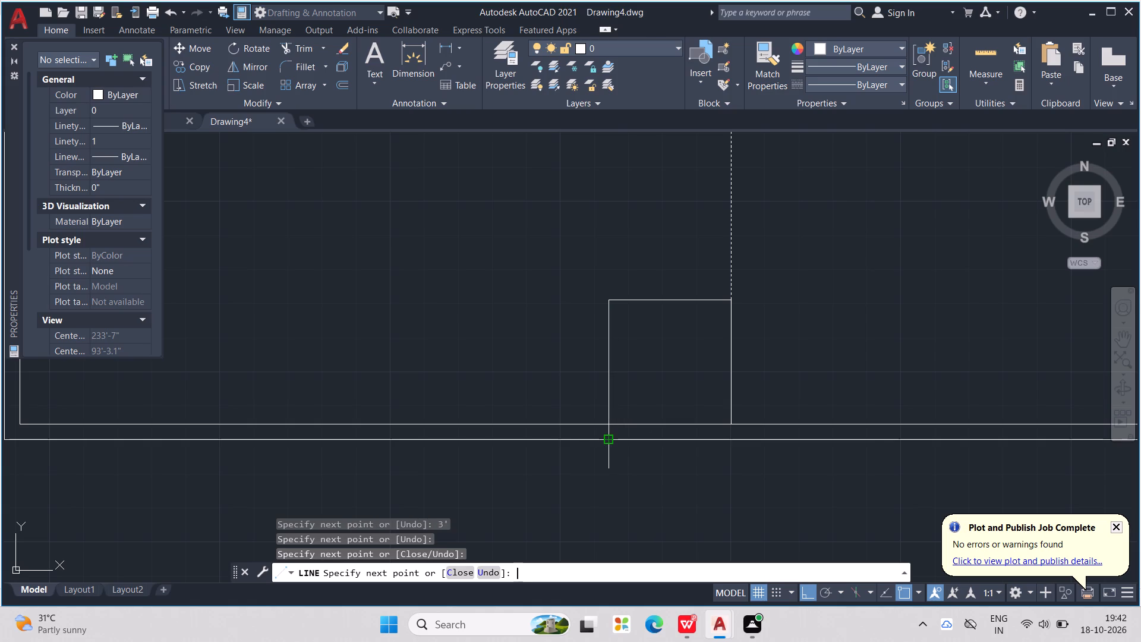
{"action": "key", "text": "Escape"}
{"action": "key", "text": "Escape"}
{"action": "key", "text": "Escape"}
Trim away the inner boundary wall line where it crosses the new box at the porch's southeast corner.
{"action": "type", "text": "TR"}
{"action": "key", "text": "Return"}
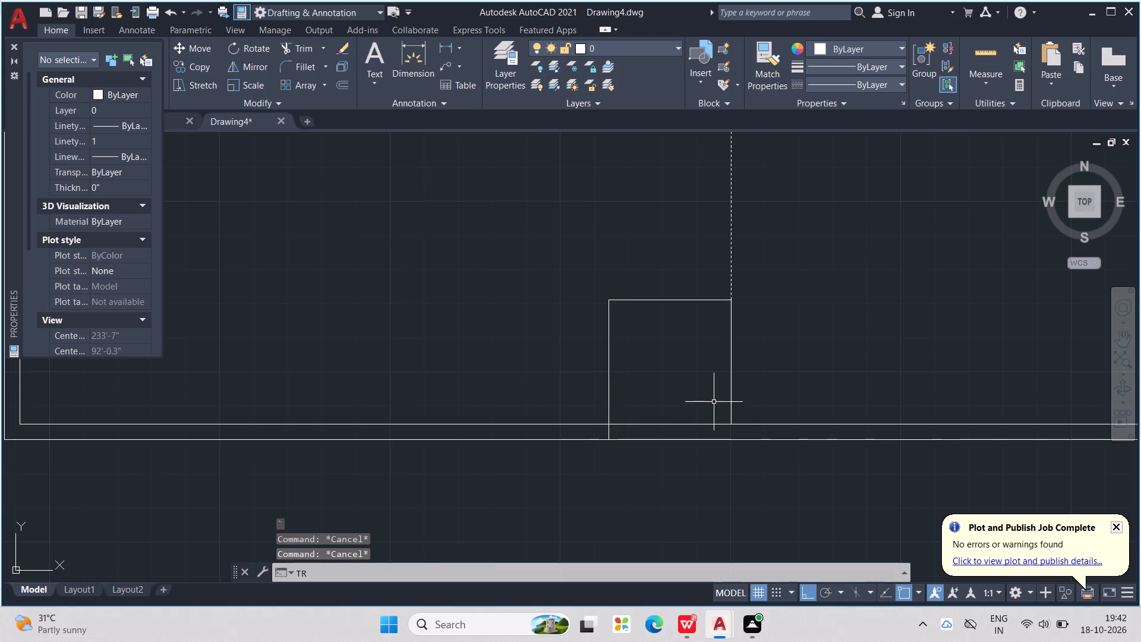
{"action": "left_click_drag", "start_coordinate": [709, 406], "coordinate": [708, 429]}
{"action": "scroll", "coordinate": [708, 399], "scroll_direction": "down", "scroll_amount": 3}
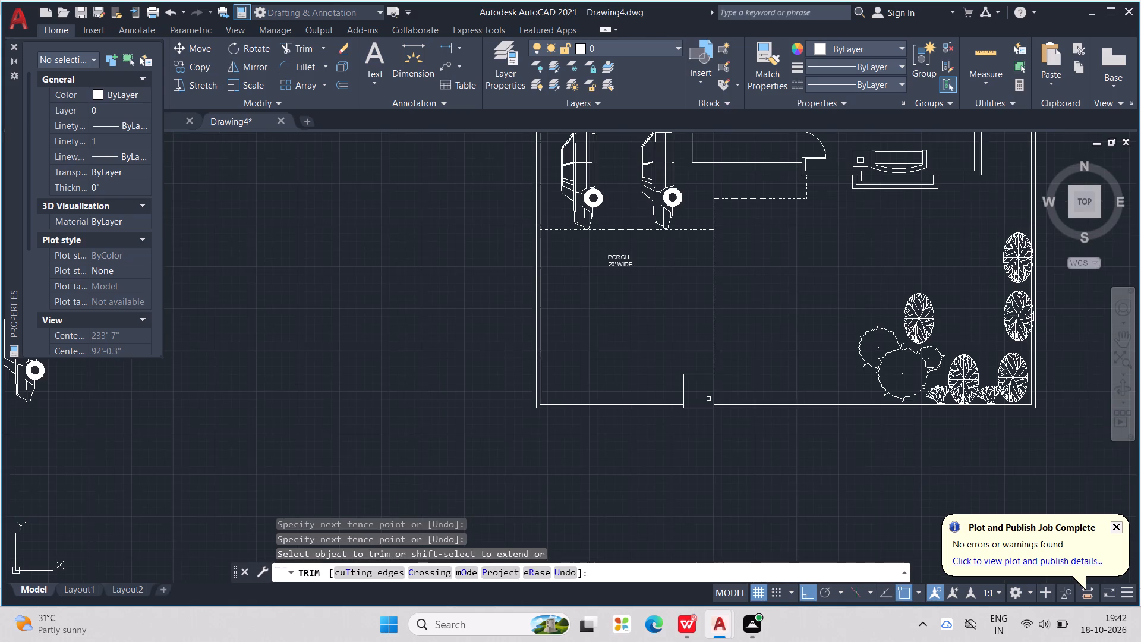
{"action": "middle_click_drag", "start_coordinate": [712, 430], "coordinate": [725, 437]}
{"action": "scroll", "coordinate": [735, 432], "scroll_direction": "down", "scroll_amount": 3}
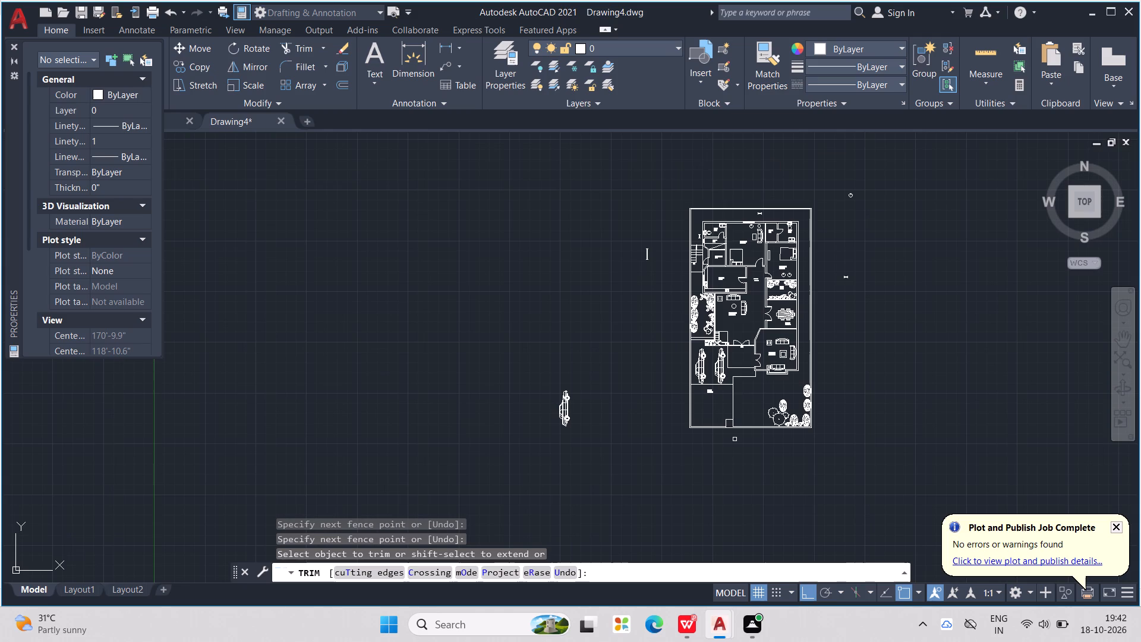
{"action": "scroll", "coordinate": [733, 436], "scroll_direction": "down", "scroll_amount": 2}
{"action": "scroll", "coordinate": [734, 415], "scroll_direction": "up", "scroll_amount": 2}
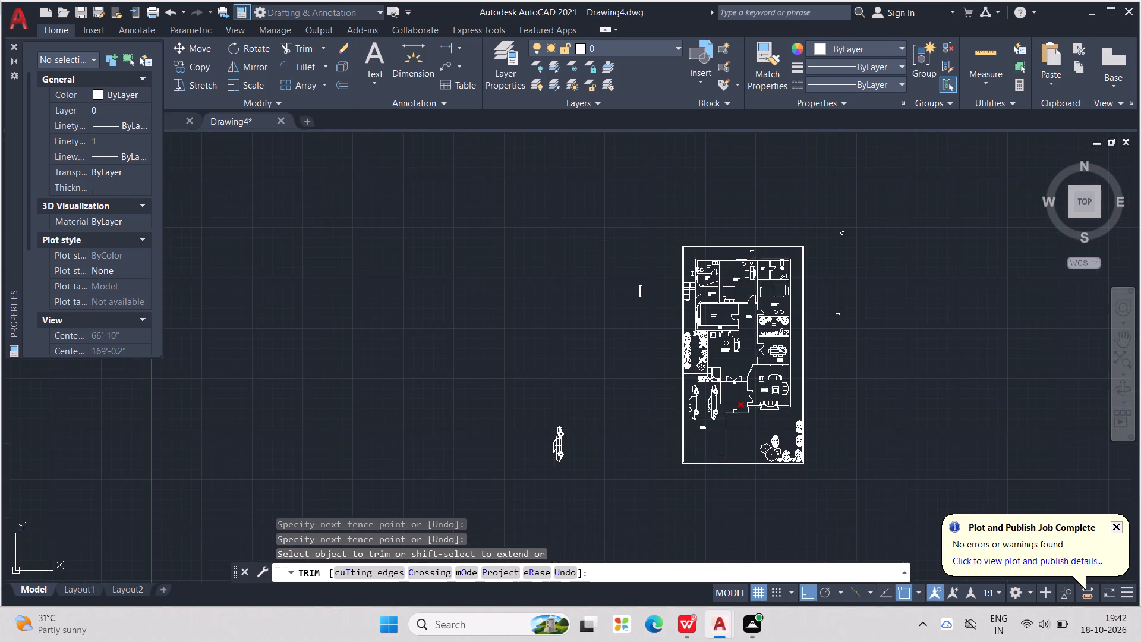
{"action": "scroll", "coordinate": [743, 418], "scroll_direction": "up", "scroll_amount": 2}
{"action": "key", "text": "Escape"}
{"action": "key", "text": "Escape"}
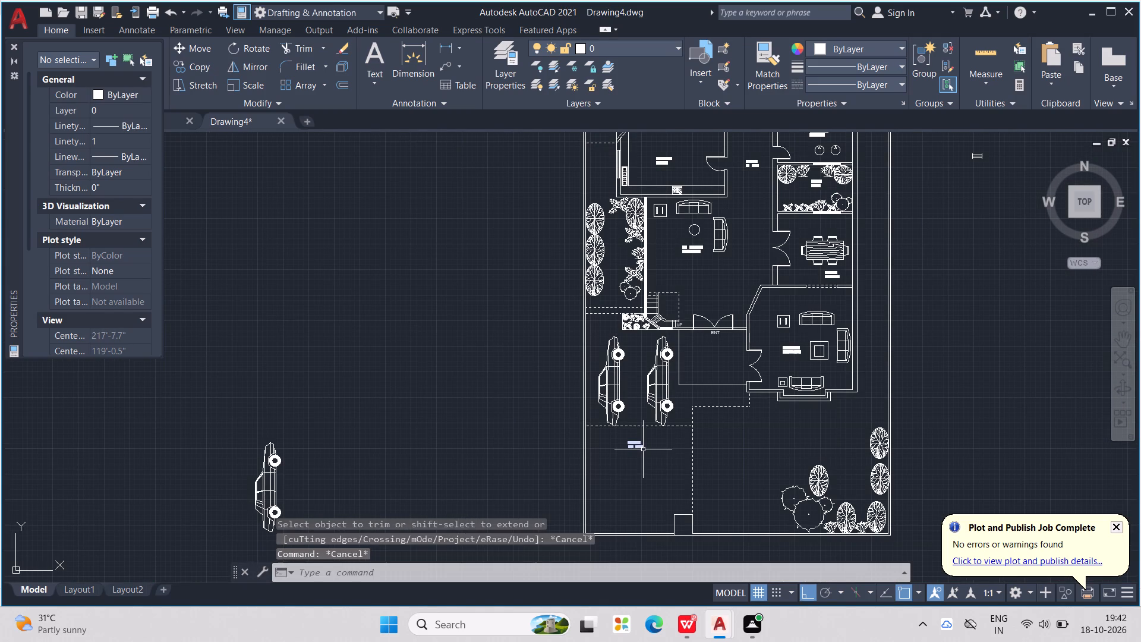
Copy the PORCH 20' WIDE label into the open area east of the porch, south of the drawing room.
{"action": "left_click", "coordinate": [643, 449]}
{"action": "key", "text": "ctrl+c"}
{"action": "key", "text": "ctrl+v"}
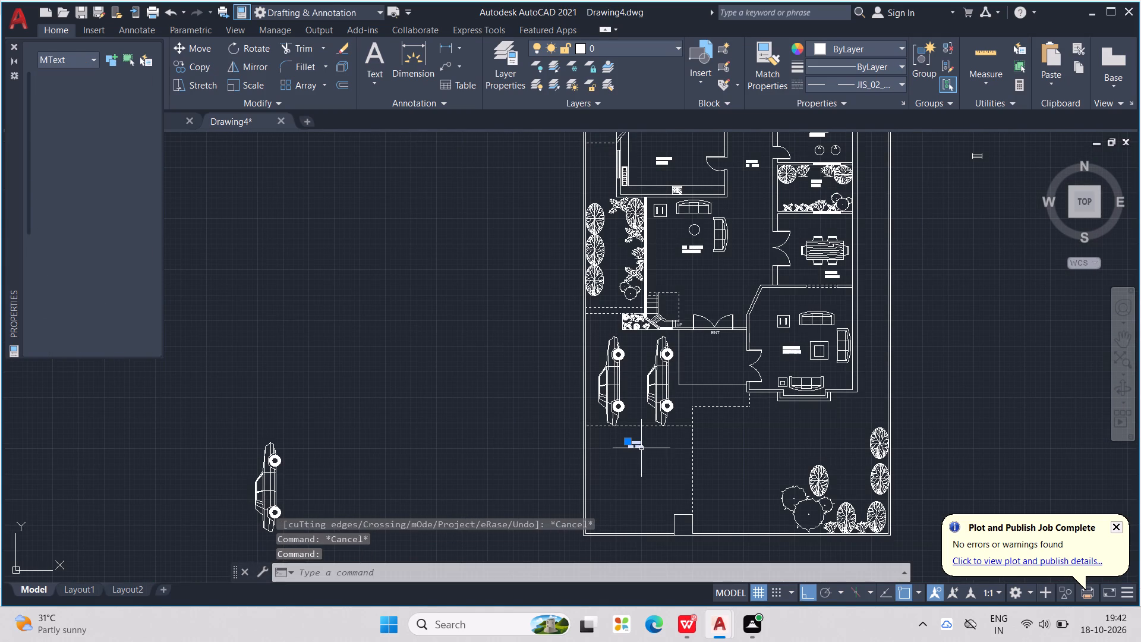
{"action": "left_click", "coordinate": [758, 452]}
Replace the copied label's text with LAWN.
{"action": "scroll", "coordinate": [762, 451], "scroll_direction": "up", "scroll_amount": 2}
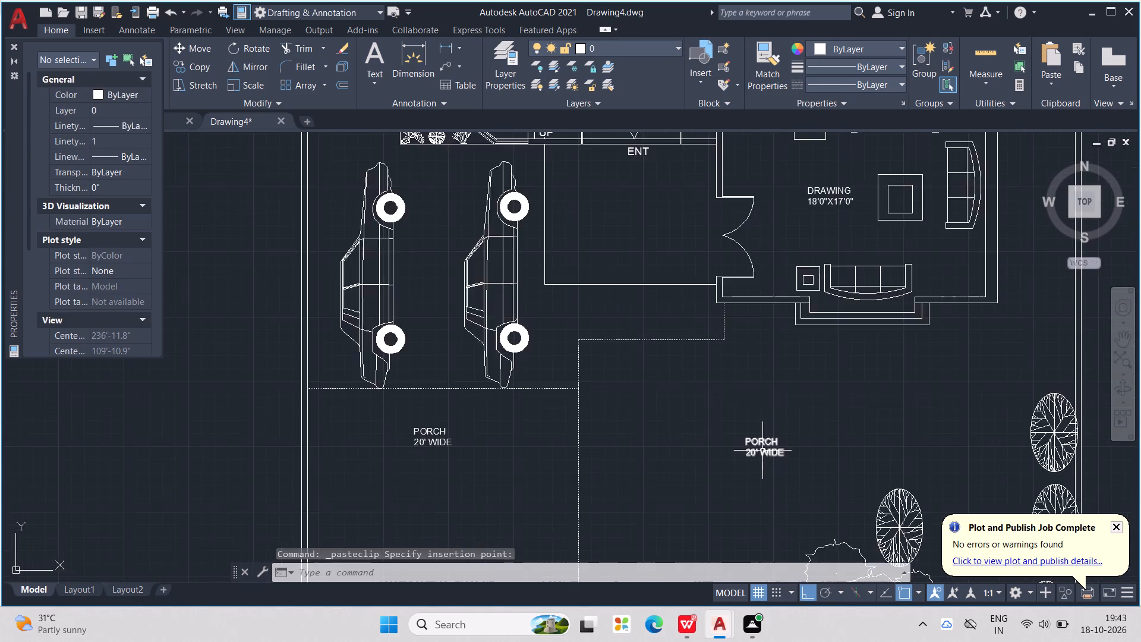
{"action": "scroll", "coordinate": [762, 451], "scroll_direction": "up", "scroll_amount": 2}
{"action": "double_click", "coordinate": [761, 432]}
{"action": "left_click", "coordinate": [761, 432]}
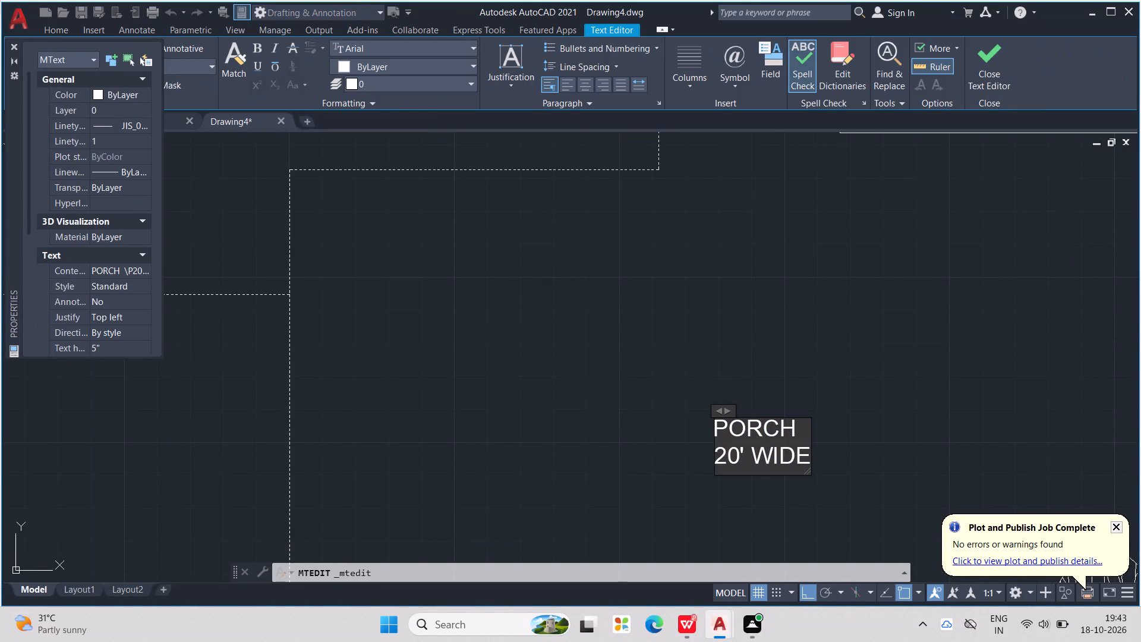
{"action": "left_click", "coordinate": [784, 456]}
{"action": "key", "text": "Right"}
{"action": "key", "text": "Right"}
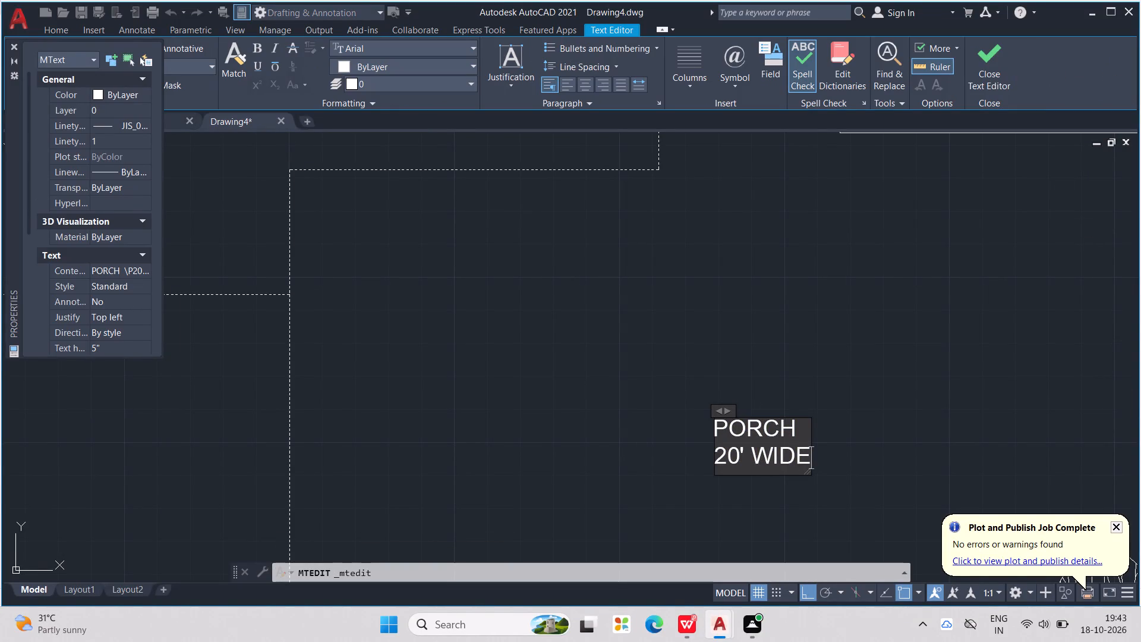
{"action": "key", "text": "BackSpace"}
{"action": "key", "text": "BackSpace"}
{"action": "key", "text": "BackSpace"}
{"action": "key", "text": "BackSpace"}
{"action": "key", "text": "BackSpace"}
{"action": "key", "text": "BackSpace"}
{"action": "key", "text": "BackSpace"}
{"action": "key", "text": "BackSpace"}
{"action": "key", "text": "BackSpace"}
{"action": "key", "text": "BackSpace"}
{"action": "key", "text": "BackSpace"}
{"action": "key", "text": "BackSpace"}
{"action": "key", "text": "BackSpace"}
{"action": "key", "text": "BackSpace"}
{"action": "key", "text": "BackSpace"}
{"action": "key", "text": "BackSpace"}
{"action": "key", "text": "BackSpace"}
{"action": "key", "text": "BackSpace"}
{"action": "key", "text": "BackSpace"}
{"action": "key", "text": "BackSpace"}
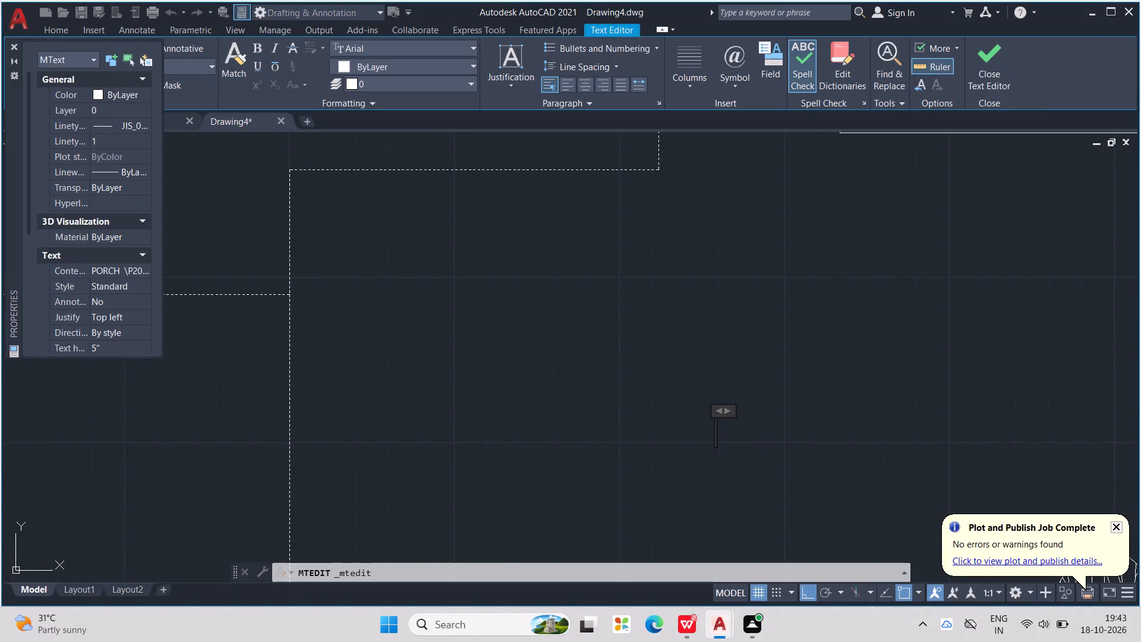
{"action": "type", "text": "LAWN"}
{"action": "left_click", "coordinate": [783, 351]}
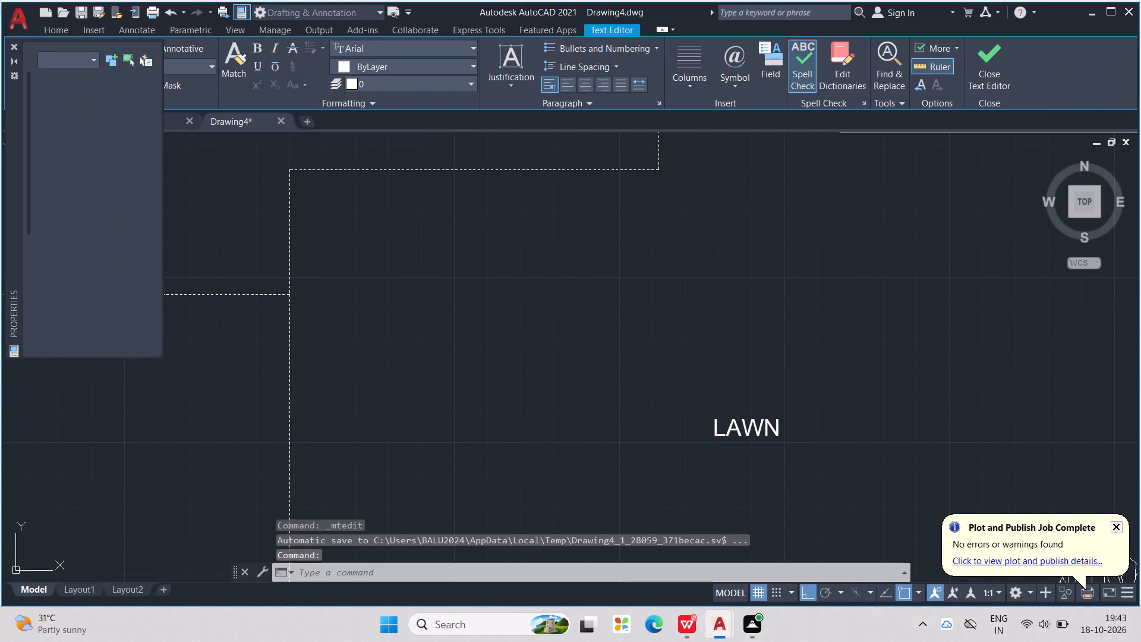
Dimension the plot's overall width between the outer boundary corners, placing the dimension just north of the boundary.
{"action": "scroll", "coordinate": [786, 351], "scroll_direction": "down", "scroll_amount": 2}
{"action": "middle_click_drag", "start_coordinate": [787, 351], "coordinate": [639, 308]}
{"action": "scroll", "coordinate": [787, 351], "scroll_direction": "down", "scroll_amount": 1}
{"action": "scroll", "coordinate": [686, 278], "scroll_direction": "down", "scroll_amount": 6}
{"action": "left_click", "coordinate": [417, 49]}
{"action": "scroll", "coordinate": [614, 132], "scroll_direction": "up", "scroll_amount": 4}
{"action": "middle_click_drag", "start_coordinate": [724, 313], "coordinate": [679, 231]}
{"action": "scroll", "coordinate": [674, 269], "scroll_direction": "up", "scroll_amount": 2}
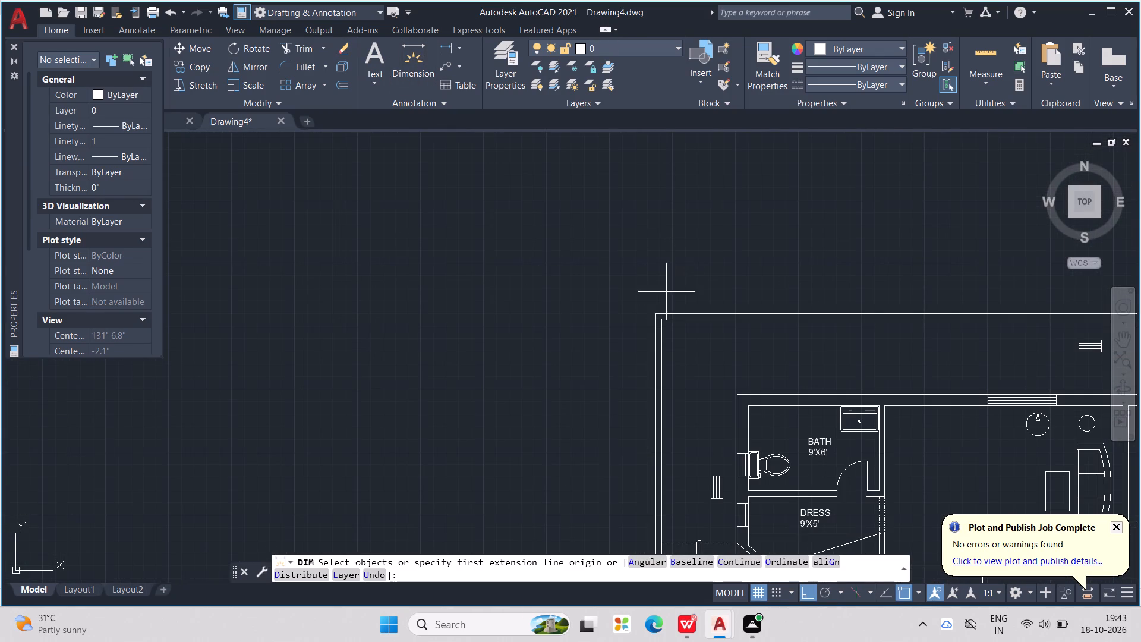
{"action": "left_click", "coordinate": [656, 318]}
{"action": "middle_click_drag", "start_coordinate": [771, 319], "coordinate": [486, 277]}
{"action": "scroll", "coordinate": [649, 277], "scroll_direction": "down", "scroll_amount": 2}
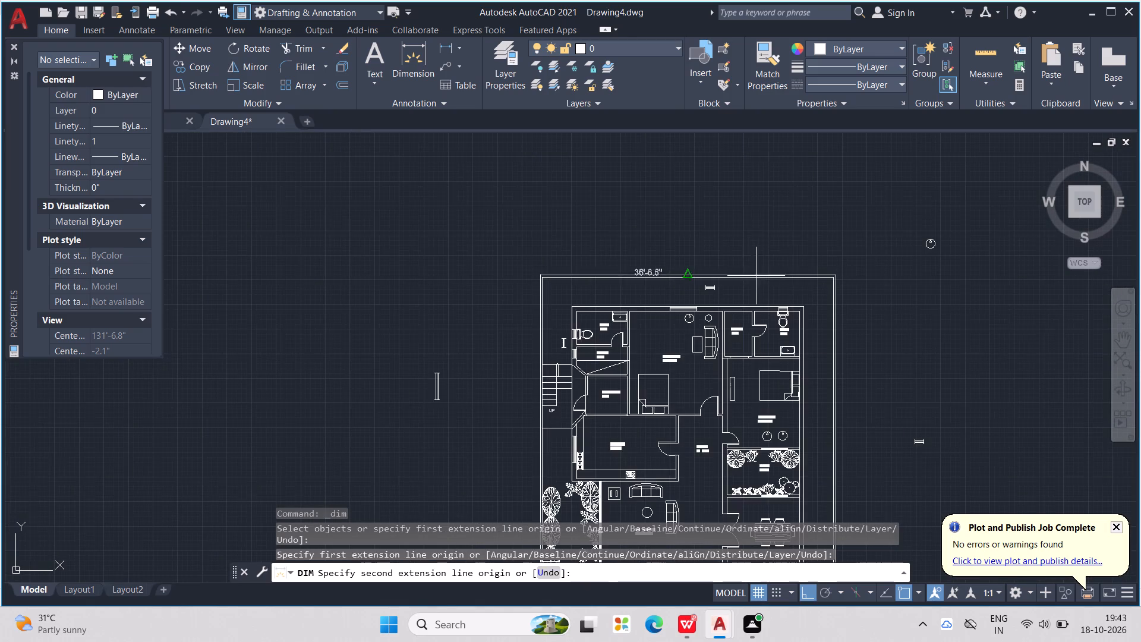
{"action": "scroll", "coordinate": [869, 267], "scroll_direction": "up", "scroll_amount": 1}
{"action": "left_click", "coordinate": [811, 279]}
{"action": "left_click", "coordinate": [808, 259]}
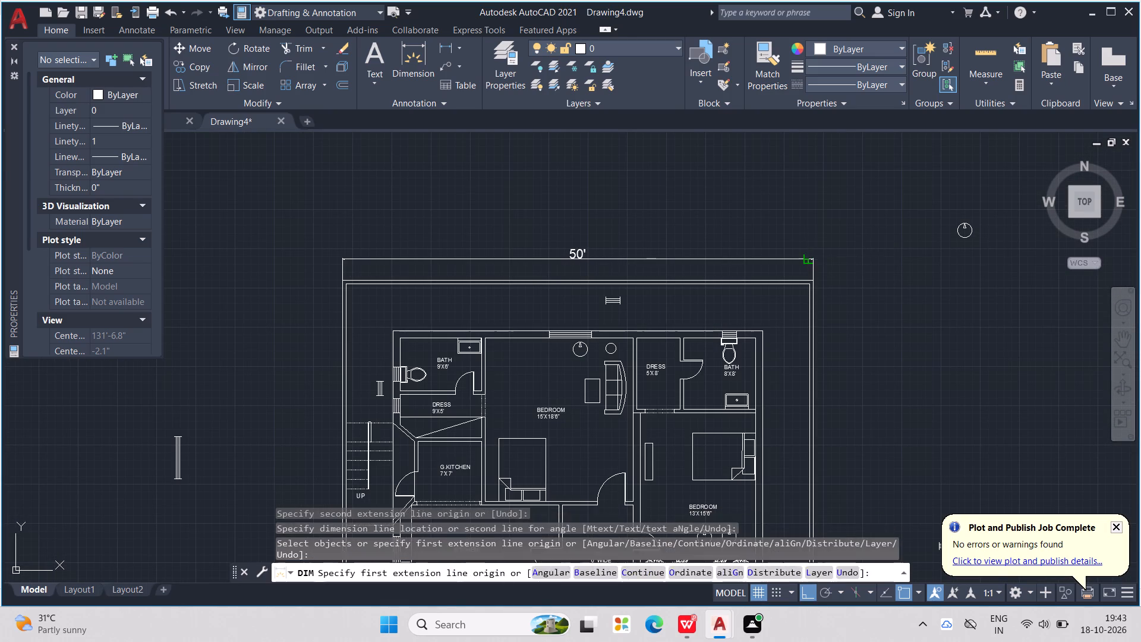
{"action": "key", "text": "Escape"}
{"action": "key", "text": "Escape"}
Delete five leftover blocks: the one above the bedroom's north window, two east of the plot, and the window and car west of it.
{"action": "left_click", "coordinate": [616, 303]}
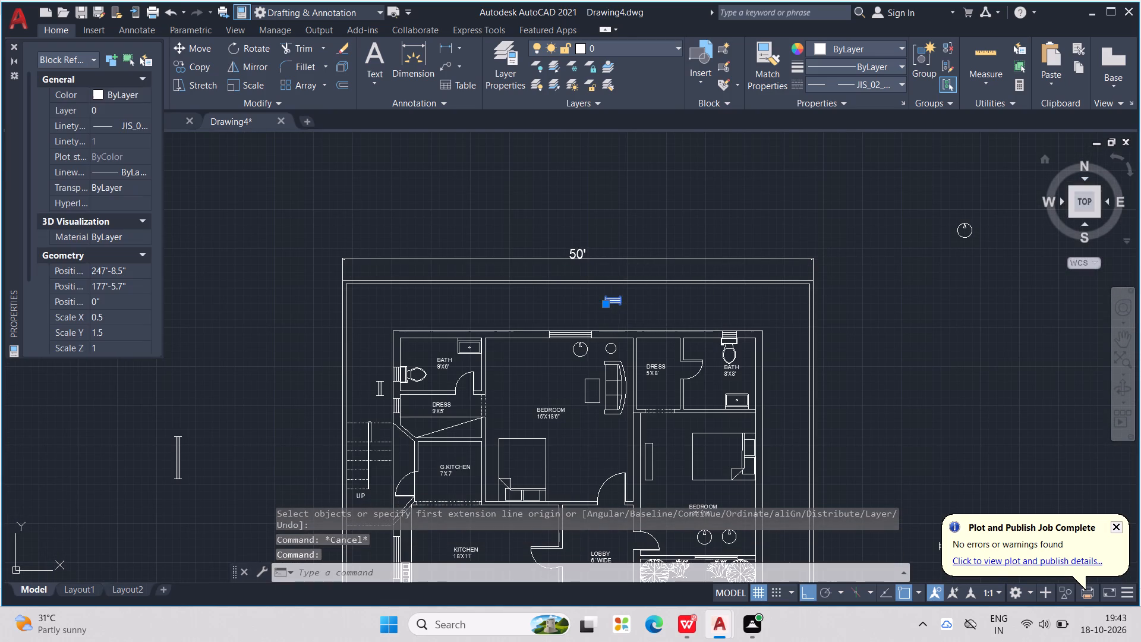
{"action": "left_click", "coordinate": [959, 230]}
{"action": "middle_click_drag", "start_coordinate": [960, 228], "coordinate": [922, 158]}
{"action": "scroll", "coordinate": [922, 161], "scroll_direction": "down", "scroll_amount": 2}
{"action": "scroll", "coordinate": [932, 301], "scroll_direction": "up", "scroll_amount": 2}
{"action": "left_click", "coordinate": [890, 273]}
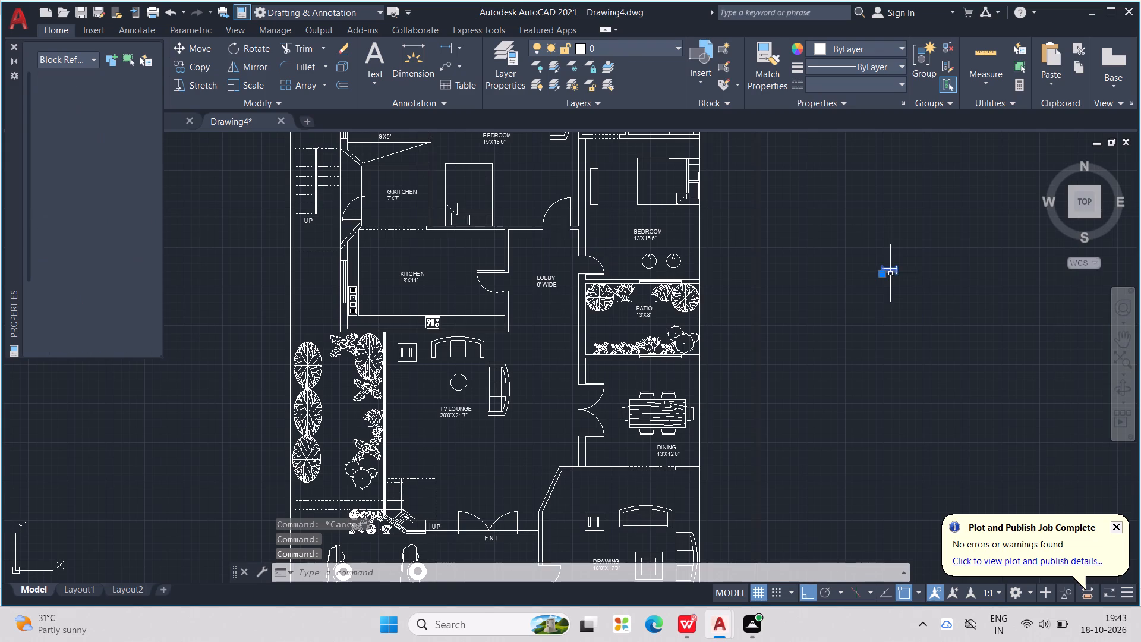
{"action": "middle_click_drag", "start_coordinate": [891, 274], "coordinate": [1025, 267]}
{"action": "scroll", "coordinate": [1026, 266], "scroll_direction": "down", "scroll_amount": 3}
{"action": "scroll", "coordinate": [855, 263], "scroll_direction": "up", "scroll_amount": 2}
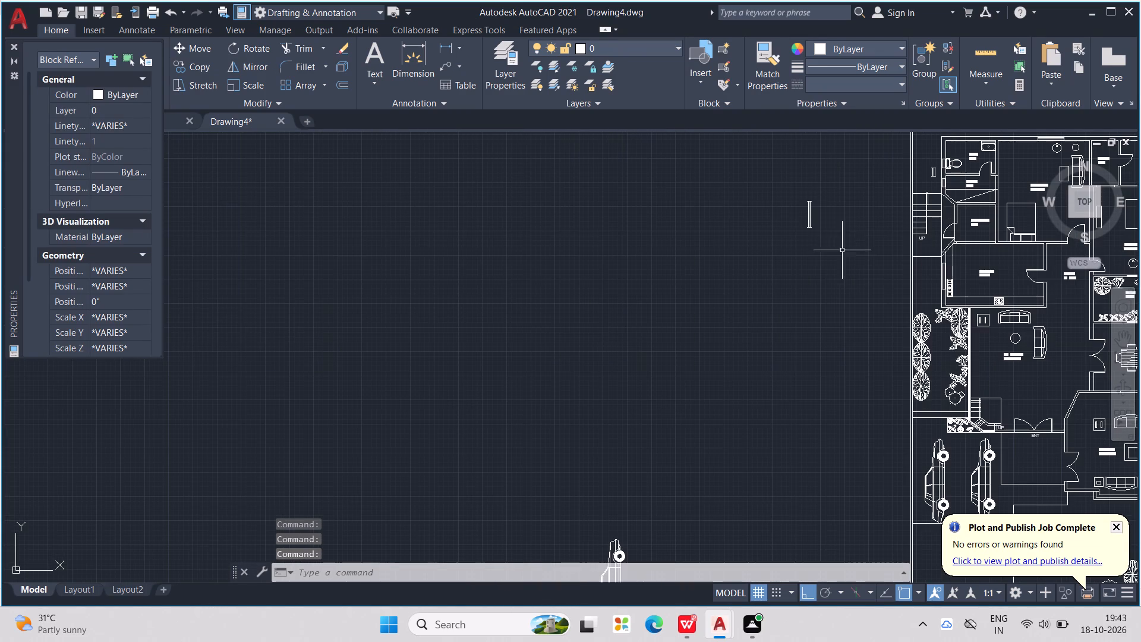
{"action": "left_click", "coordinate": [808, 213]}
{"action": "middle_click_drag", "start_coordinate": [819, 279], "coordinate": [892, 246]}
{"action": "scroll", "coordinate": [896, 244], "scroll_direction": "down", "scroll_amount": 2}
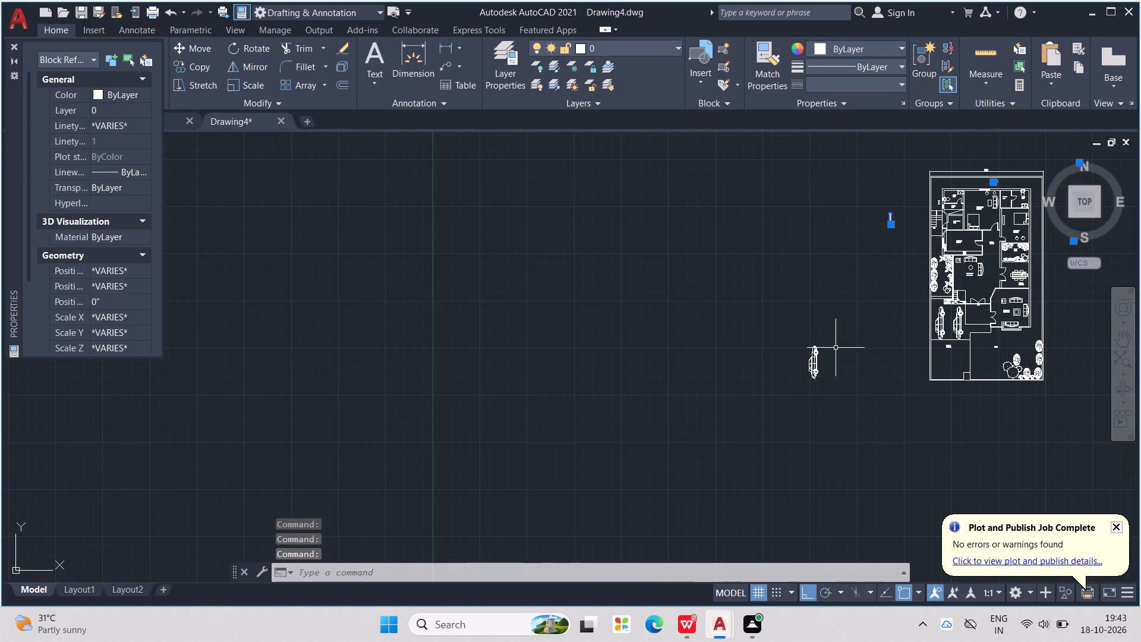
{"action": "left_click", "coordinate": [814, 367]}
{"action": "key", "text": "Delete"}
{"action": "scroll", "coordinate": [813, 365], "scroll_direction": "down", "scroll_amount": 3}
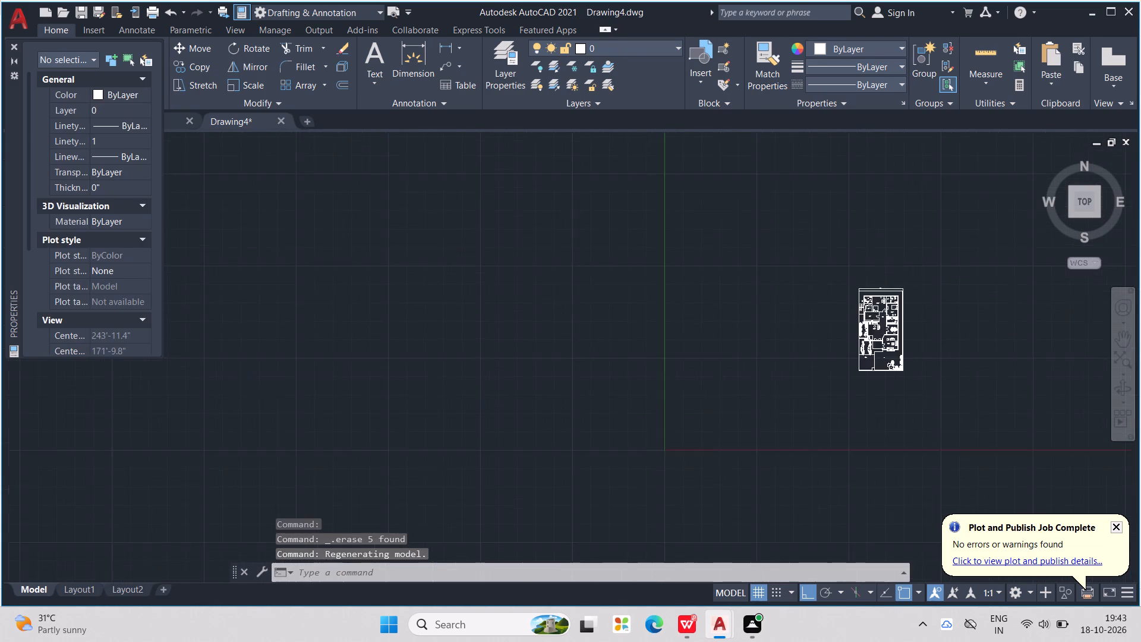
{"action": "scroll", "coordinate": [845, 275], "scroll_direction": "up", "scroll_amount": 1}
Dimension the plot's overall depth between the northwest and southwest outer boundary corners, placing the dimension just west of the boundary.
{"action": "left_click", "coordinate": [411, 59]}
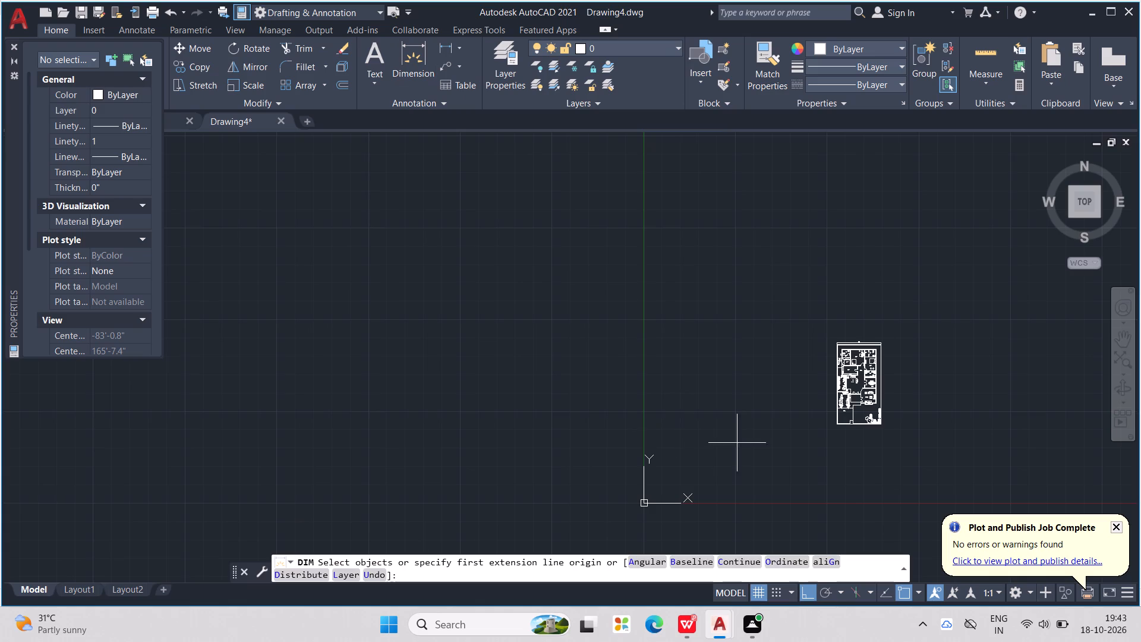
{"action": "scroll", "coordinate": [850, 377], "scroll_direction": "up", "scroll_amount": 3}
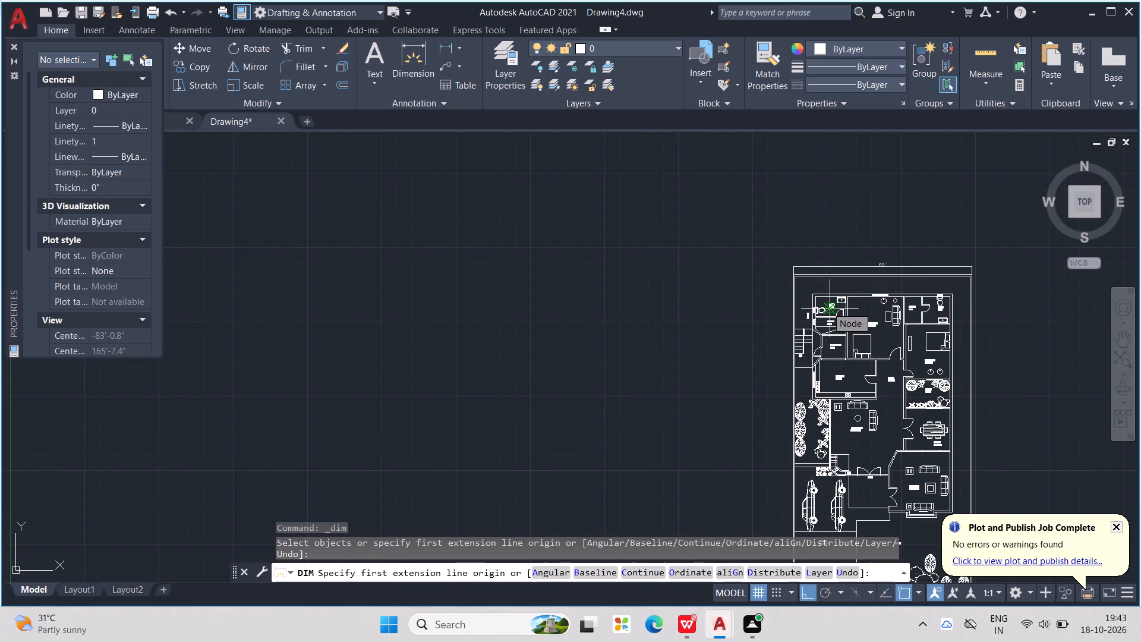
{"action": "scroll", "coordinate": [827, 307], "scroll_direction": "up", "scroll_amount": 1}
{"action": "scroll", "coordinate": [789, 271], "scroll_direction": "up", "scroll_amount": 3}
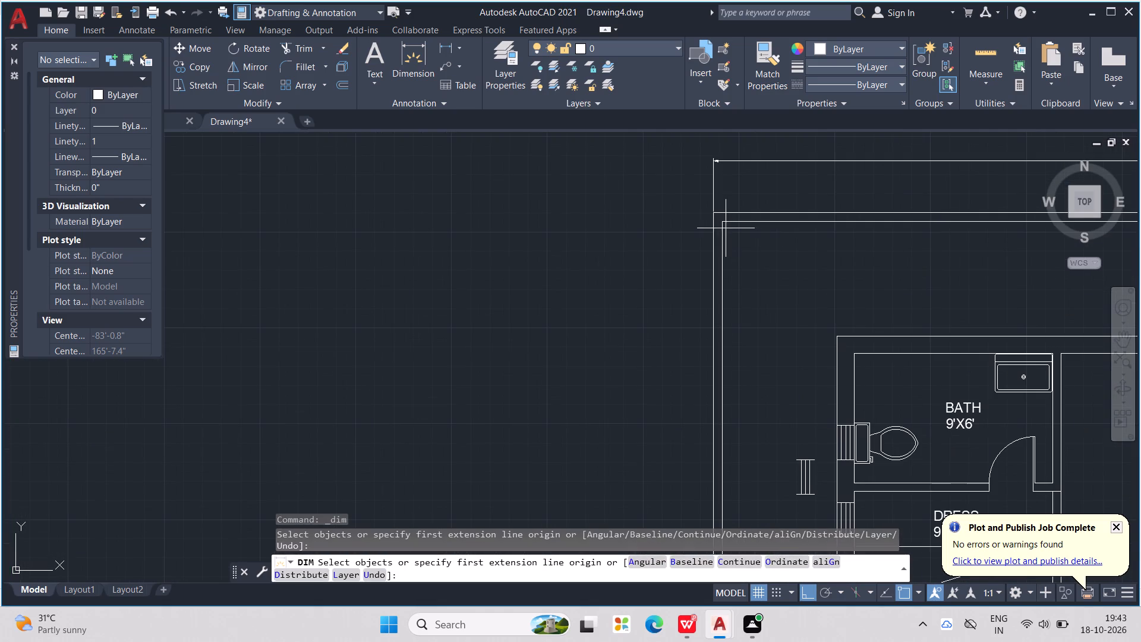
{"action": "left_click", "coordinate": [712, 217]}
{"action": "middle_click_drag", "start_coordinate": [778, 367], "coordinate": [790, 332]}
{"action": "scroll", "coordinate": [781, 358], "scroll_direction": "down", "scroll_amount": 4}
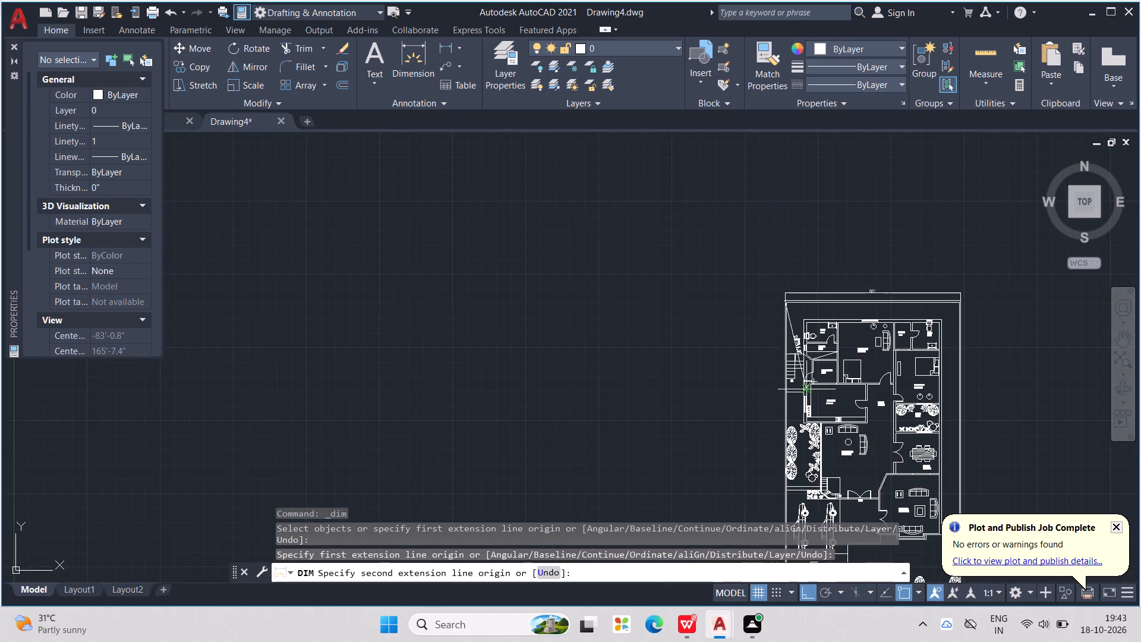
{"action": "middle_click_drag", "start_coordinate": [802, 409], "coordinate": [811, 331]}
{"action": "scroll", "coordinate": [803, 488], "scroll_direction": "up", "scroll_amount": 3}
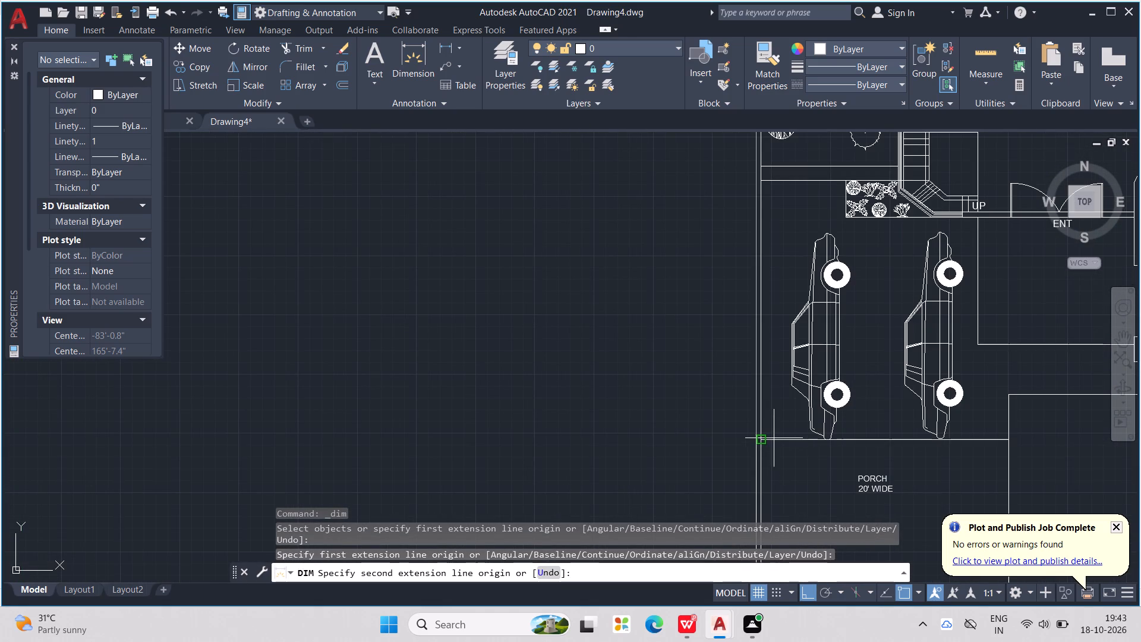
{"action": "middle_click_drag", "start_coordinate": [768, 438], "coordinate": [817, 508]}
{"action": "scroll", "coordinate": [785, 509], "scroll_direction": "down", "scroll_amount": 1}
{"action": "middle_click_drag", "start_coordinate": [785, 509], "coordinate": [800, 480]}
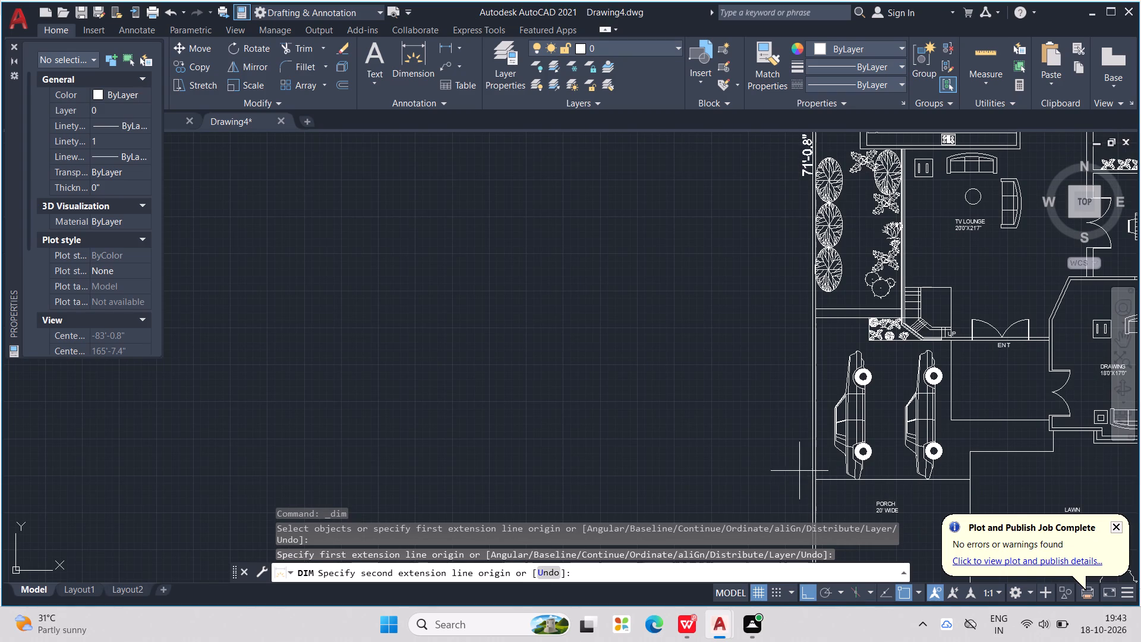
{"action": "scroll", "coordinate": [800, 468], "scroll_direction": "down", "scroll_amount": 1}
{"action": "middle_click_drag", "start_coordinate": [801, 467], "coordinate": [799, 427]}
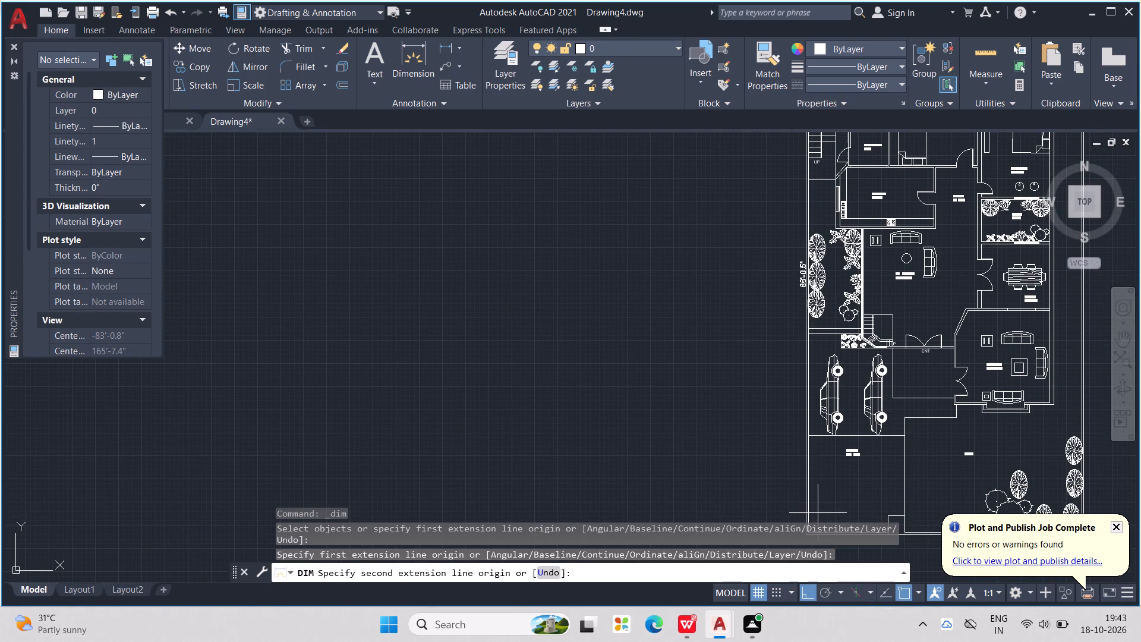
{"action": "middle_click_drag", "start_coordinate": [819, 513], "coordinate": [814, 451]}
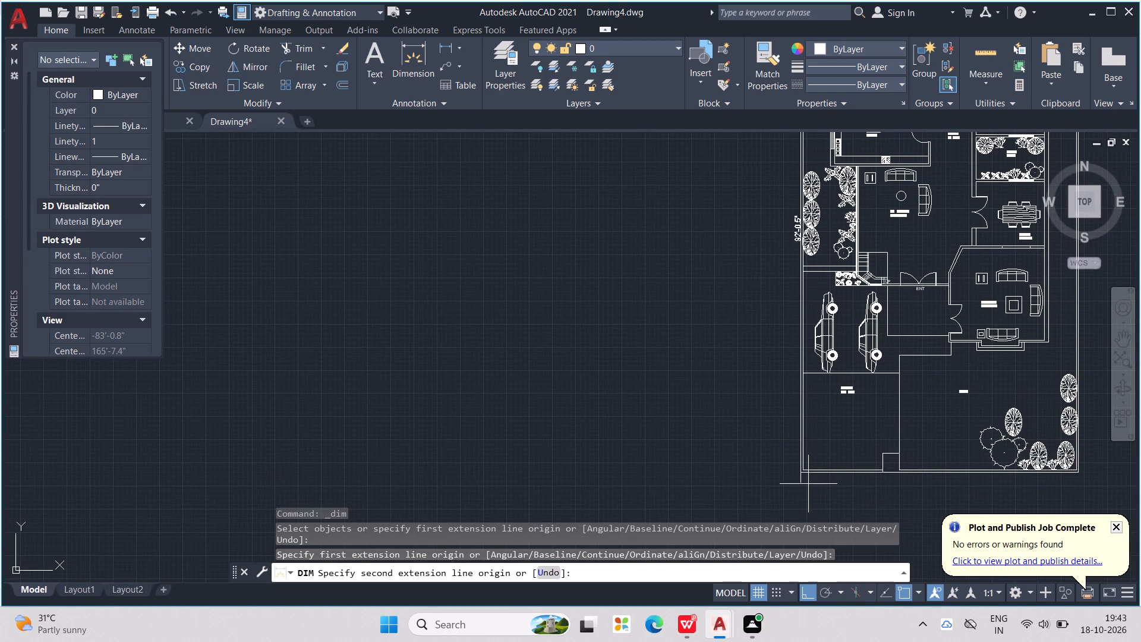
{"action": "left_click", "coordinate": [803, 474]}
{"action": "left_click", "coordinate": [780, 471]}
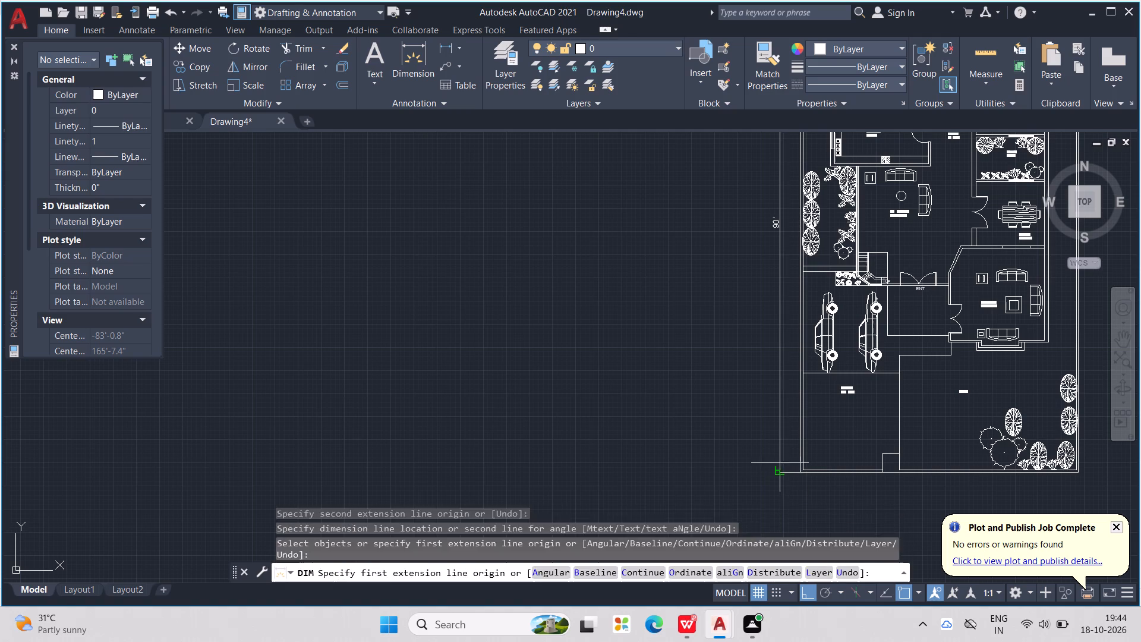
{"action": "scroll", "coordinate": [780, 462], "scroll_direction": "down", "scroll_amount": 2}
{"action": "scroll", "coordinate": [811, 374], "scroll_direction": "up", "scroll_amount": 2}
{"action": "key", "text": "Escape"}
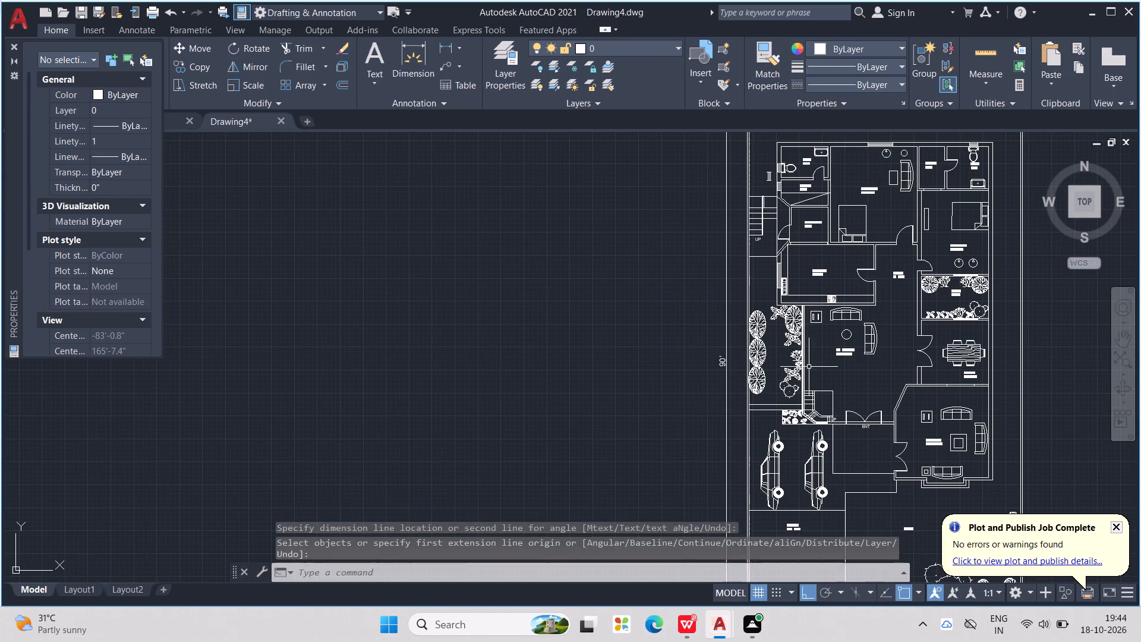
{"action": "key", "text": "Escape"}
{"action": "key", "text": "Escape"}
{"action": "key", "text": "Escape"}
{"action": "key", "text": "Escape"}
{"action": "key", "text": "Escape"}
{"action": "key", "text": "Escape"}
{"action": "key", "text": "Escape"}
{"action": "key", "text": "Escape"}
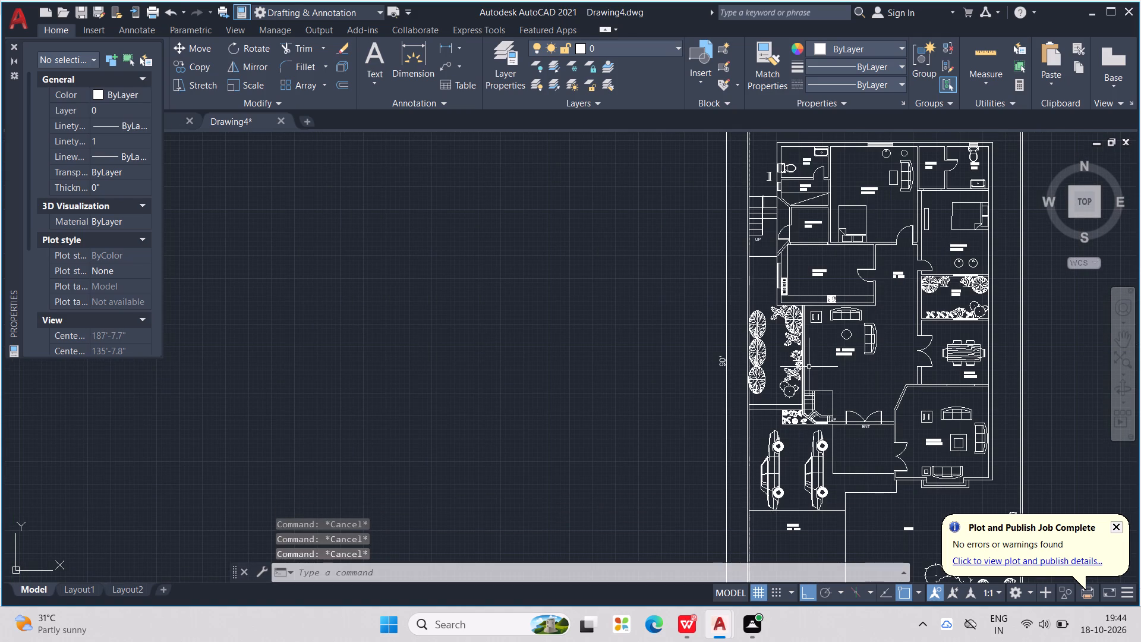
{"action": "key", "text": "Escape"}
{"action": "key", "text": "Escape"}
Examine the whole floor plan with its rooms, furniture and plot dimensions.
{"action": "scroll", "coordinate": [809, 364], "scroll_direction": "down", "scroll_amount": 1}
{"action": "middle_click_drag", "start_coordinate": [809, 360], "coordinate": [807, 358]}
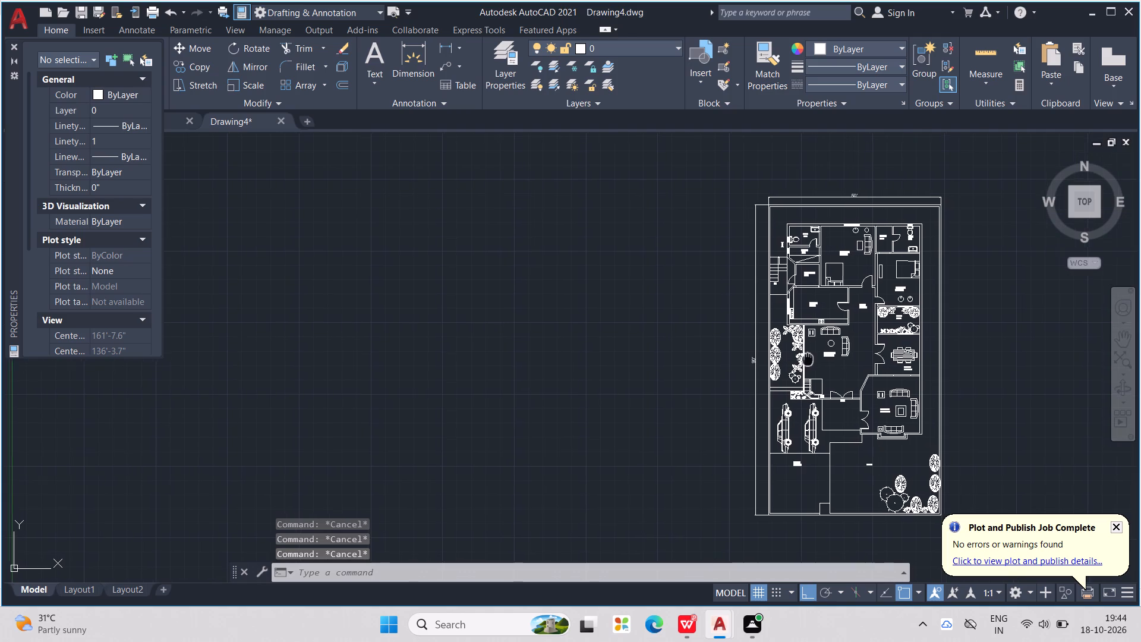
{"action": "middle_click_drag", "start_coordinate": [807, 358], "coordinate": [770, 360]}
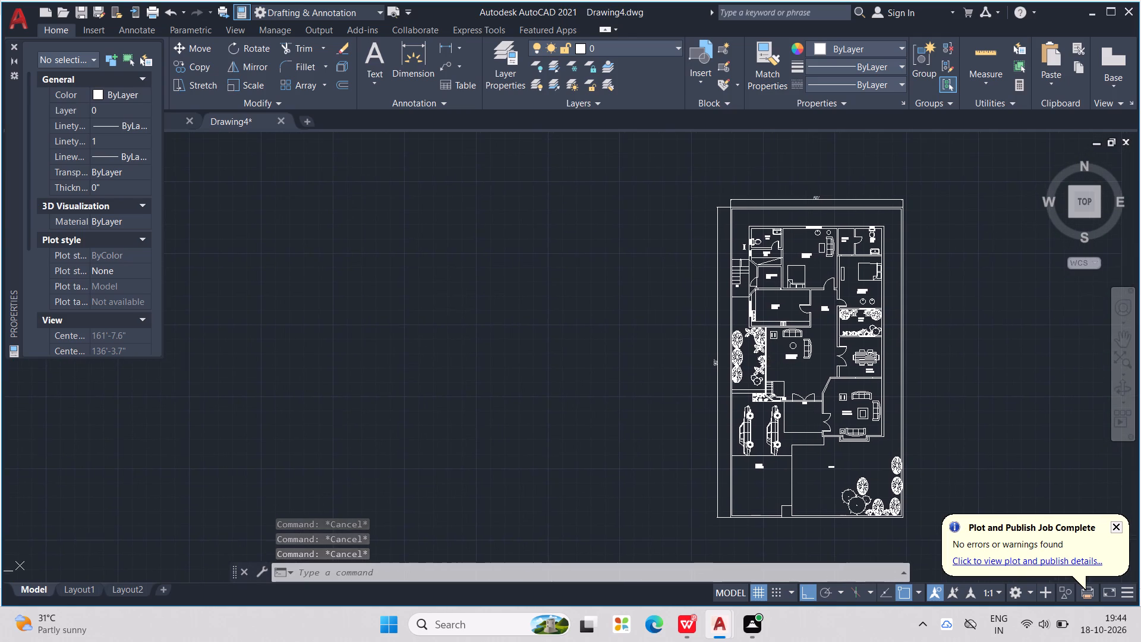
{"action": "scroll", "coordinate": [758, 342], "scroll_direction": "up", "scroll_amount": 2}
{"action": "middle_click_drag", "start_coordinate": [837, 422], "coordinate": [821, 380]}
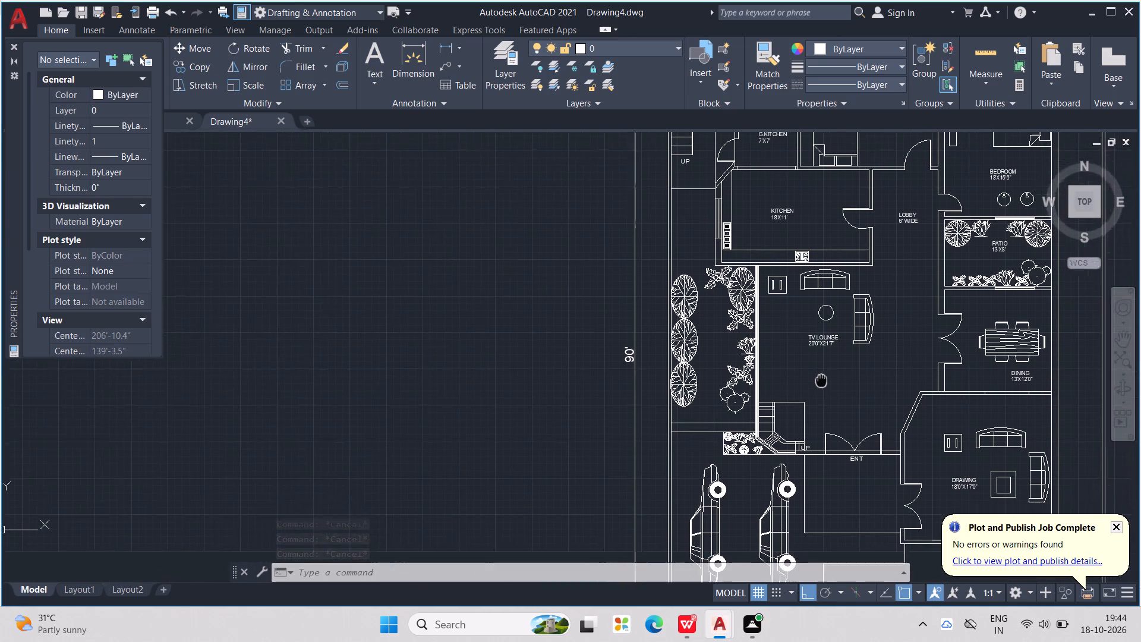
{"action": "middle_click_drag", "start_coordinate": [821, 380], "coordinate": [797, 364]}
{"action": "key", "text": "Escape"}
{"action": "key", "text": "Escape"}
{"action": "scroll", "coordinate": [813, 373], "scroll_direction": "down", "scroll_amount": 2}
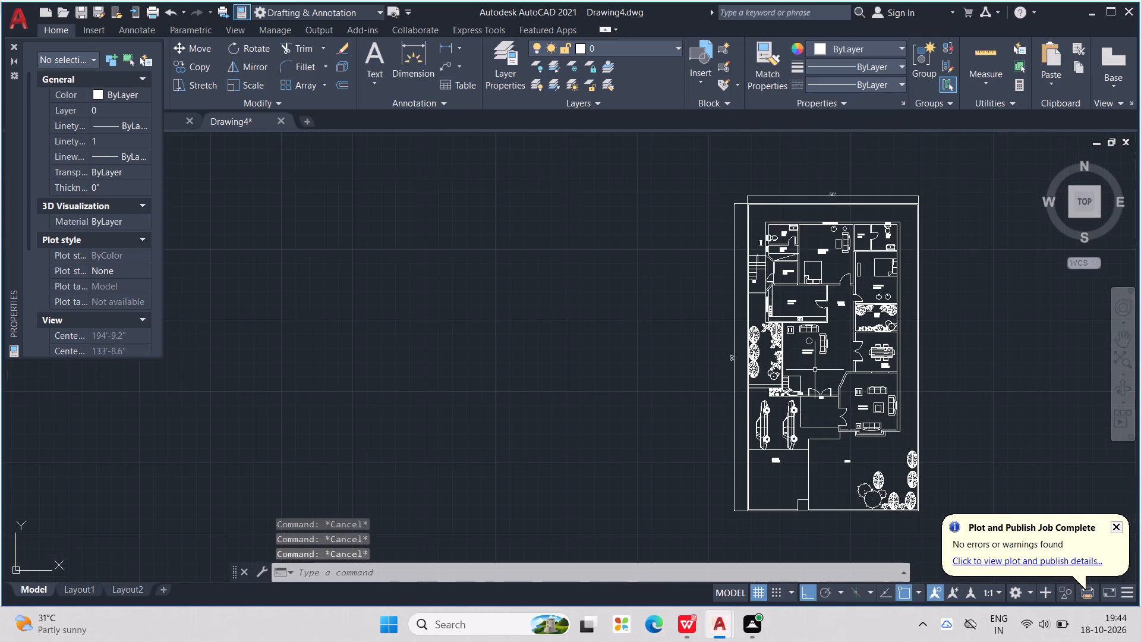
{"action": "key", "text": "Escape"}
{"action": "key", "text": "Escape"}
{"action": "key", "text": "Escape"}
{"action": "key", "text": "Escape"}
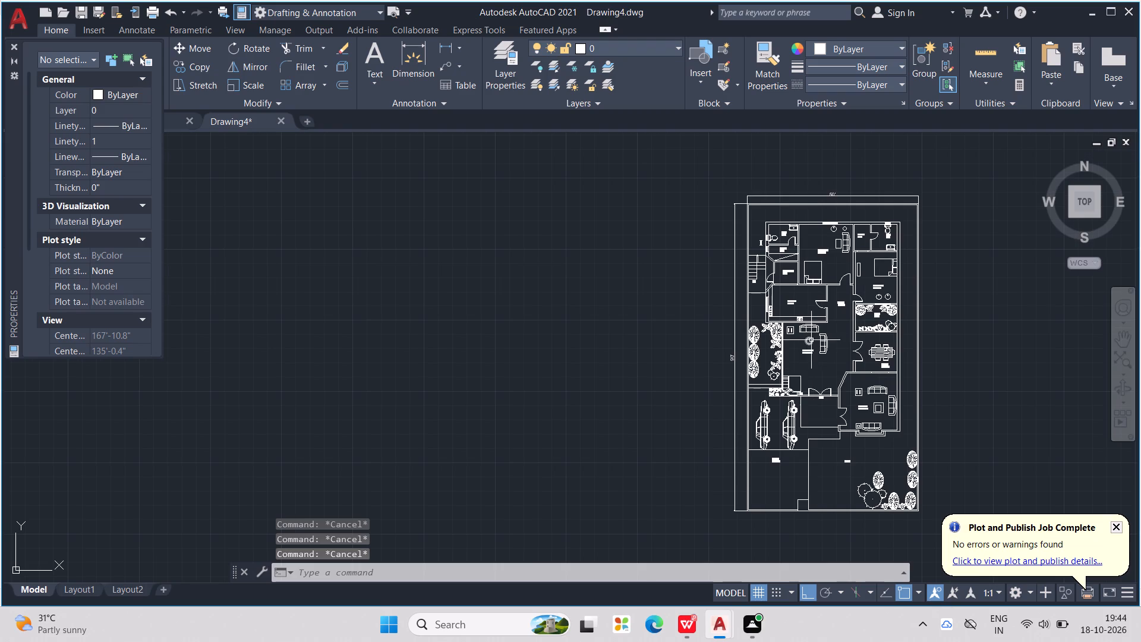
{"action": "scroll", "coordinate": [811, 340], "scroll_direction": "up", "scroll_amount": 1}
{"action": "middle_click_drag", "start_coordinate": [837, 366], "coordinate": [840, 396]}
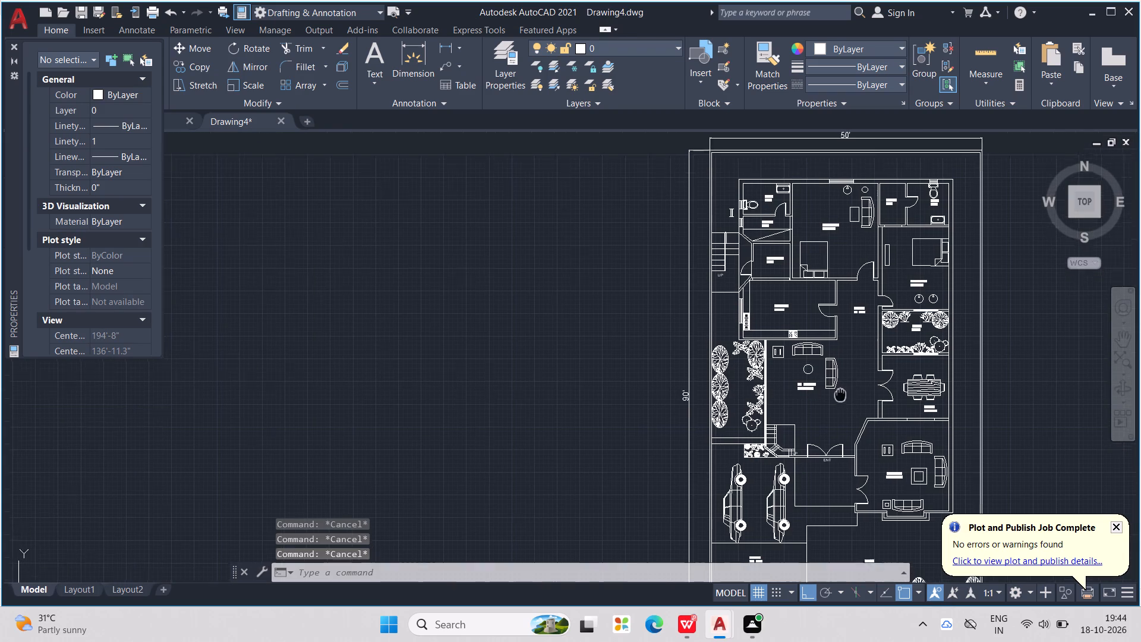
{"action": "middle_click_drag", "start_coordinate": [840, 396], "coordinate": [832, 419]}
Save the drawing in the Documents folder under the name BLACKY 2.
{"action": "key", "text": "ctrl+s"}
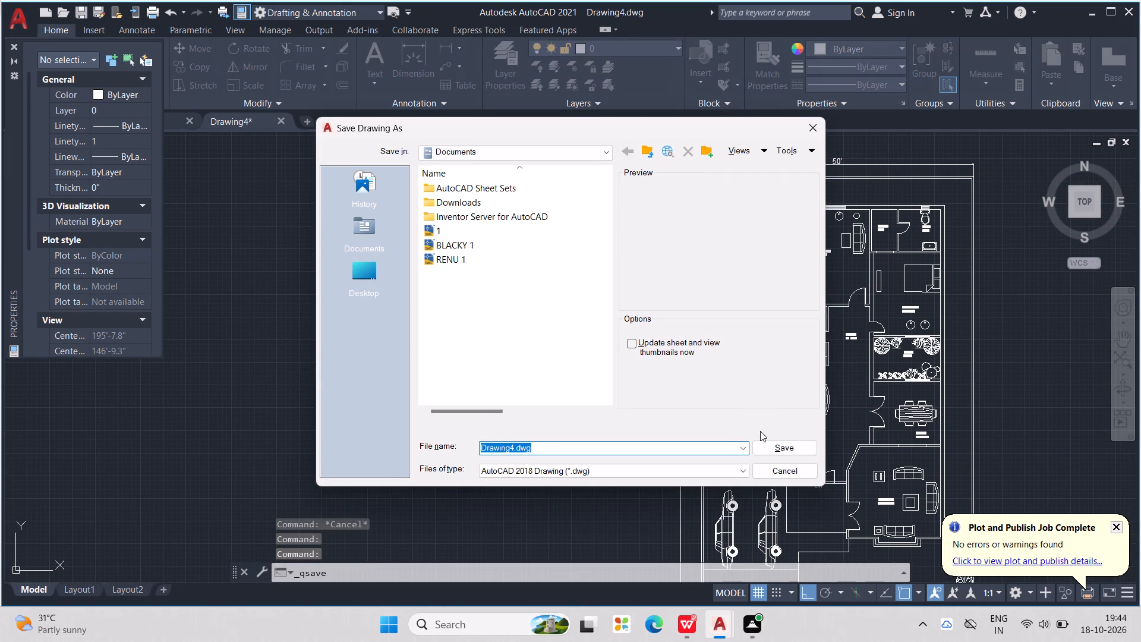
{"action": "key", "text": "b"}
{"action": "key", "text": "l"}
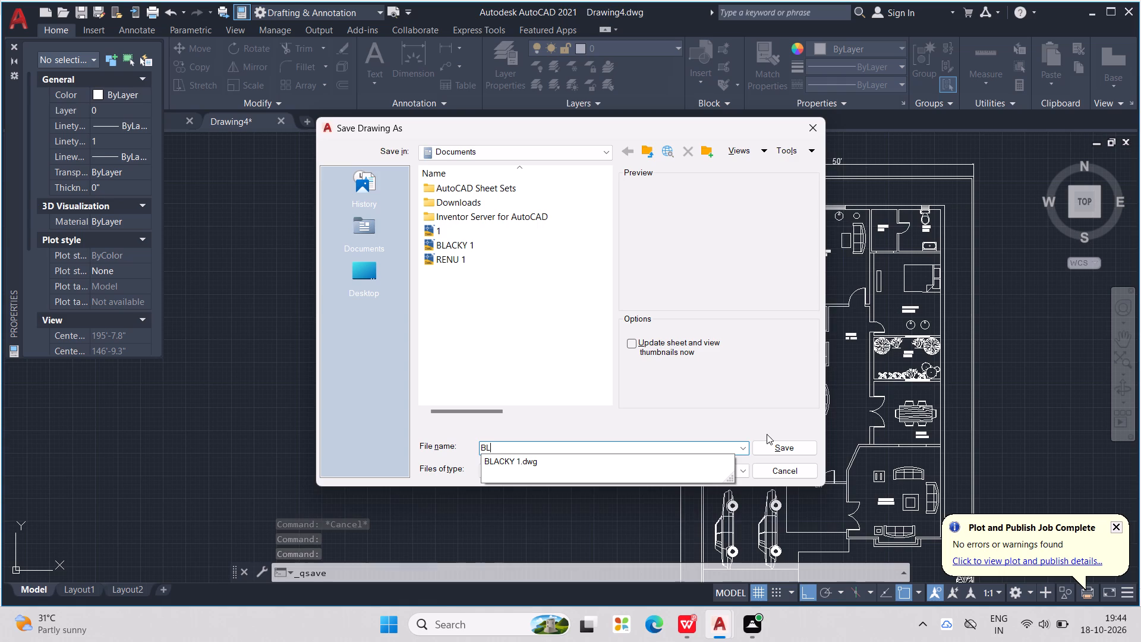
{"action": "key", "text": "a"}
{"action": "type", "text": "CK"}
{"action": "key", "text": "y"}
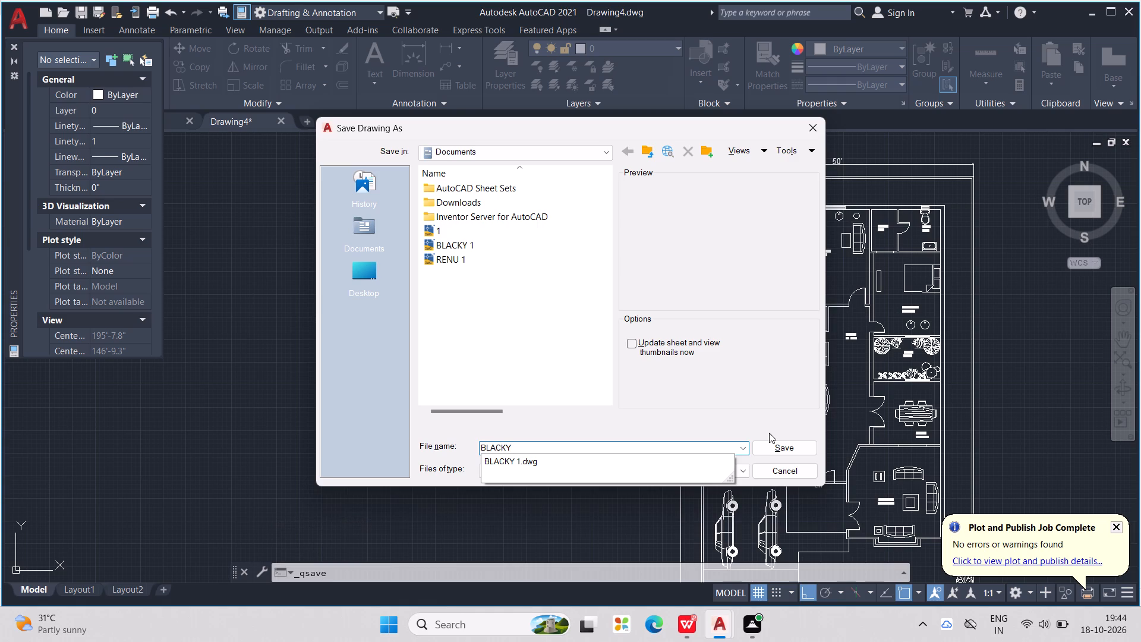
{"action": "key", "text": "space"}
{"action": "type", "text": "2"}
{"action": "left_click", "coordinate": [795, 442]}
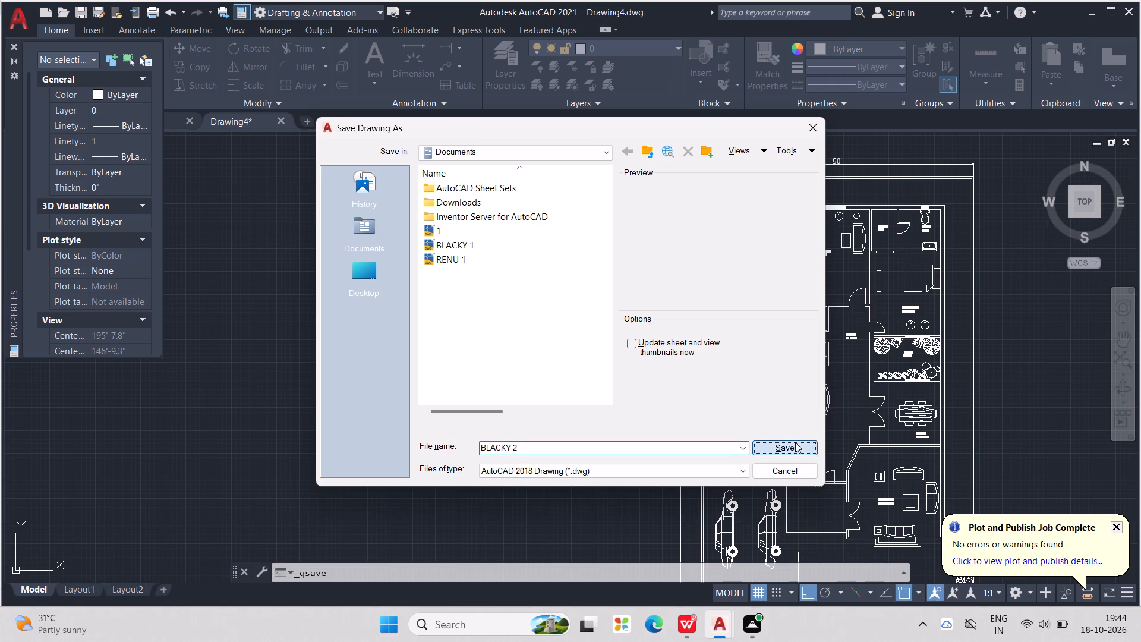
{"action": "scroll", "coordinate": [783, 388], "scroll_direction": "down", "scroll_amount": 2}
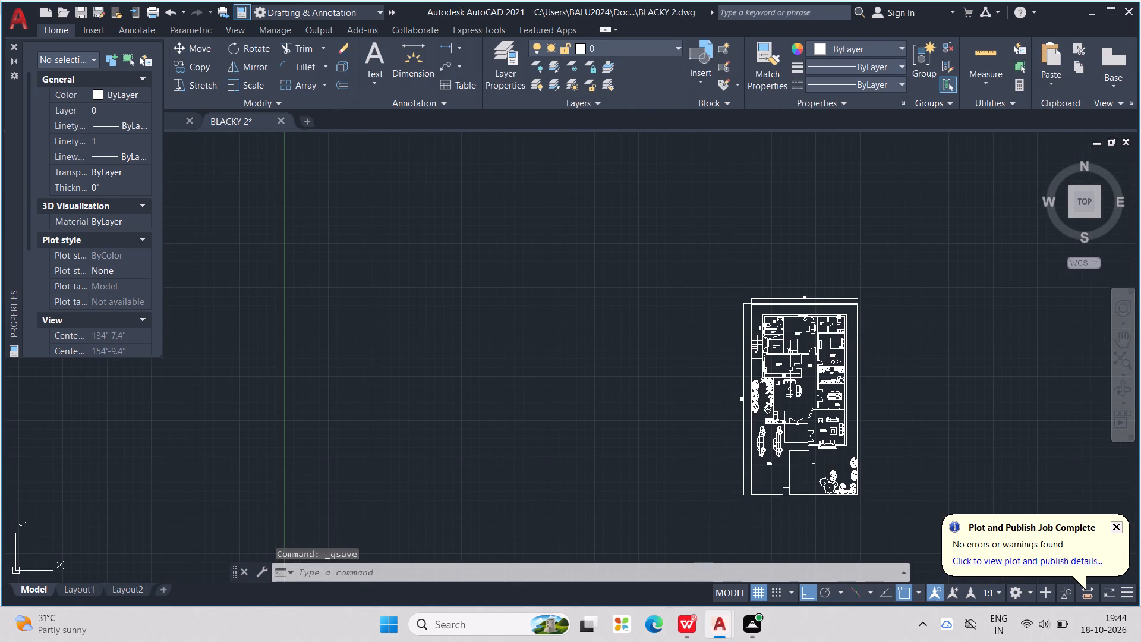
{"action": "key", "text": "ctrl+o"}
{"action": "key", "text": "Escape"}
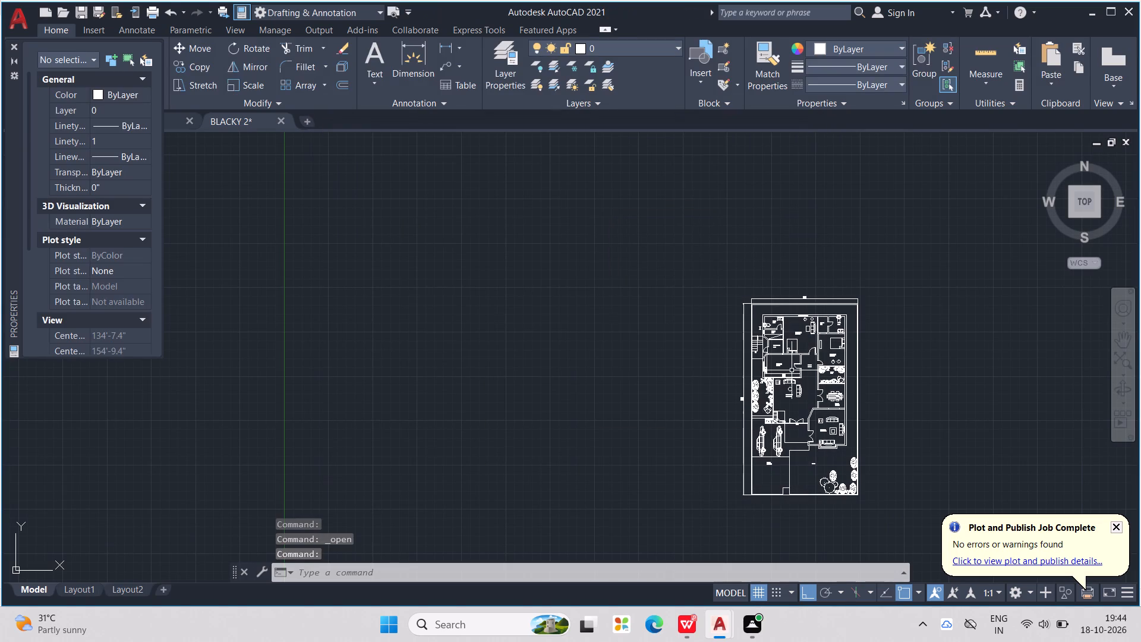
Set up a plot with AutoCAD PDF (High Quality Print).pc3, using a window around the entire plan and its dimensions as the plot area.
{"action": "key", "text": "ctrl+p"}
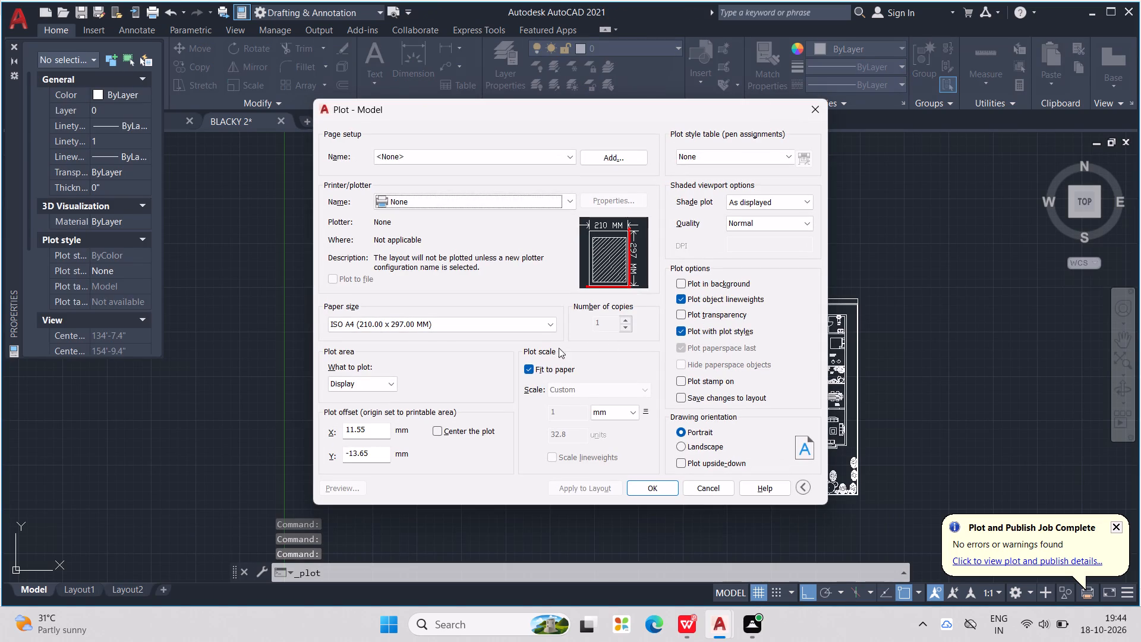
{"action": "left_click", "coordinate": [541, 332]}
{"action": "left_click", "coordinate": [550, 322]}
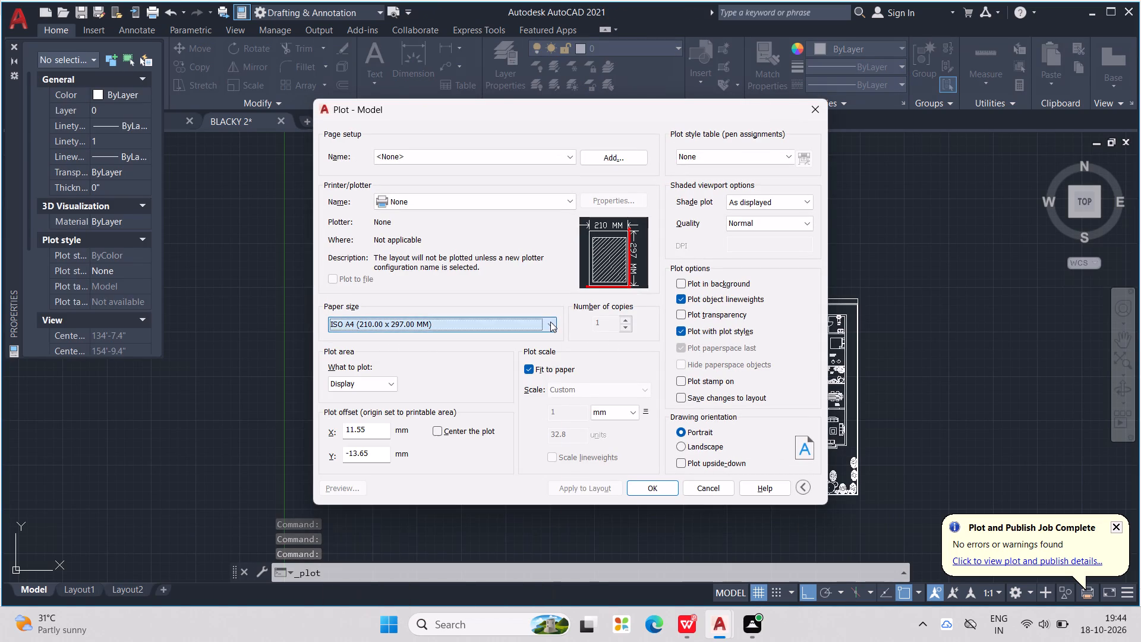
{"action": "left_click", "coordinate": [554, 207]}
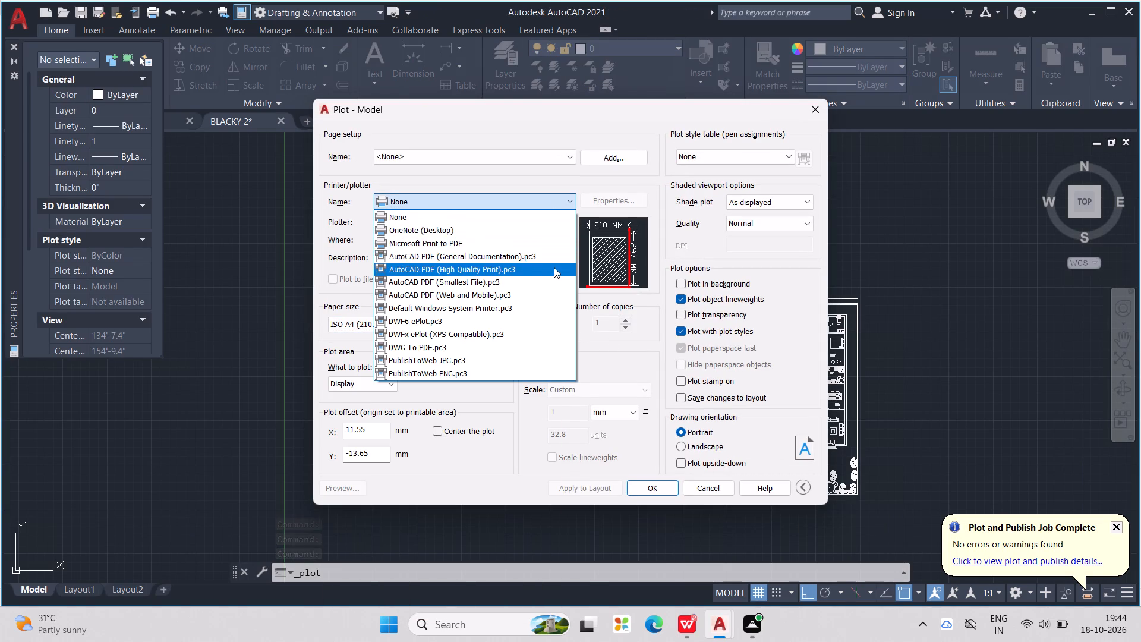
{"action": "left_click", "coordinate": [553, 270]}
{"action": "left_click", "coordinate": [391, 387]}
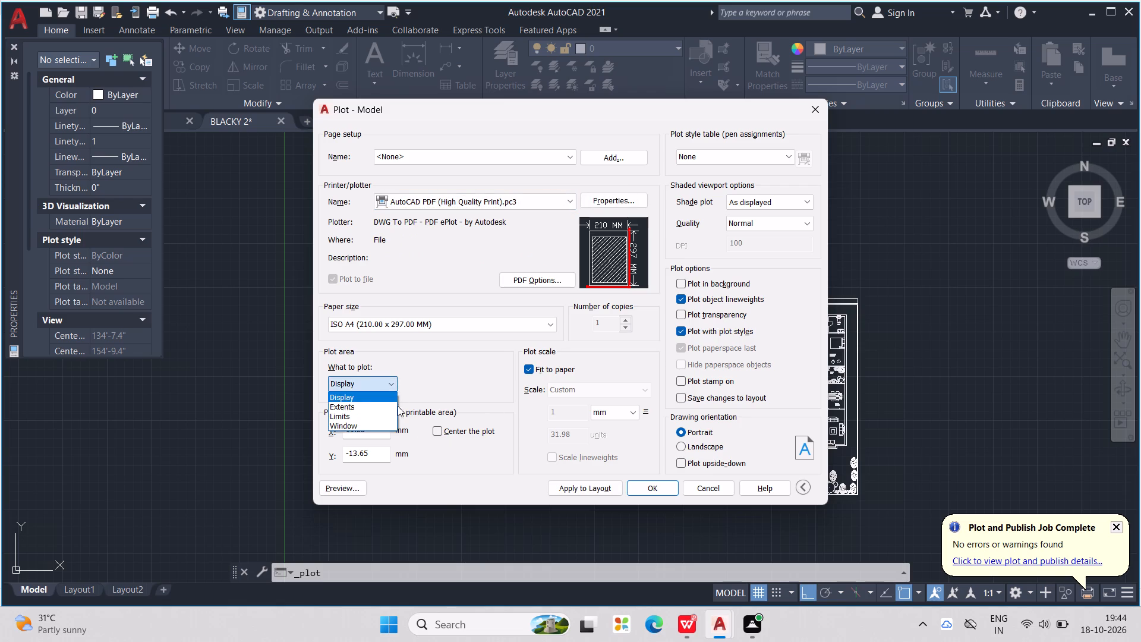
{"action": "left_click", "coordinate": [389, 425]}
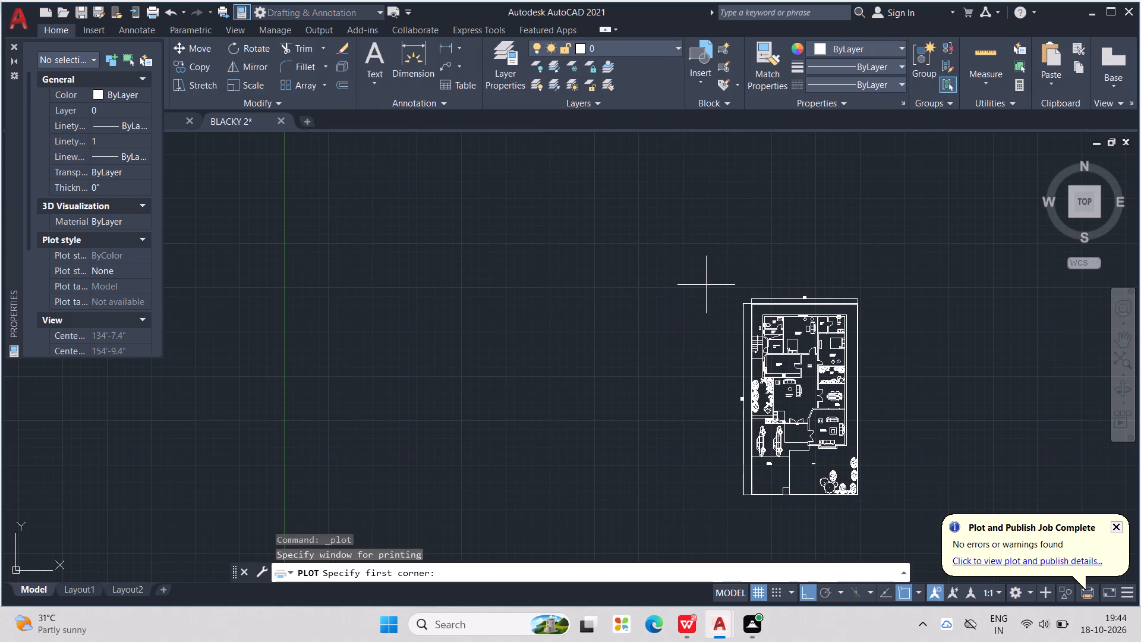
{"action": "left_click", "coordinate": [720, 285]}
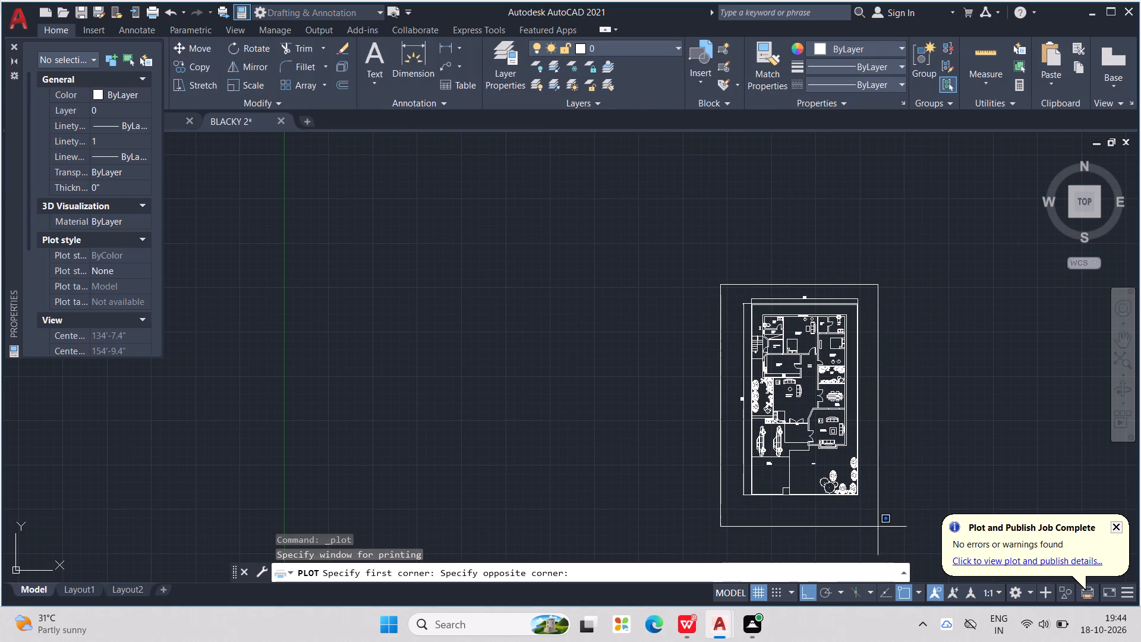
{"action": "left_click", "coordinate": [880, 514]}
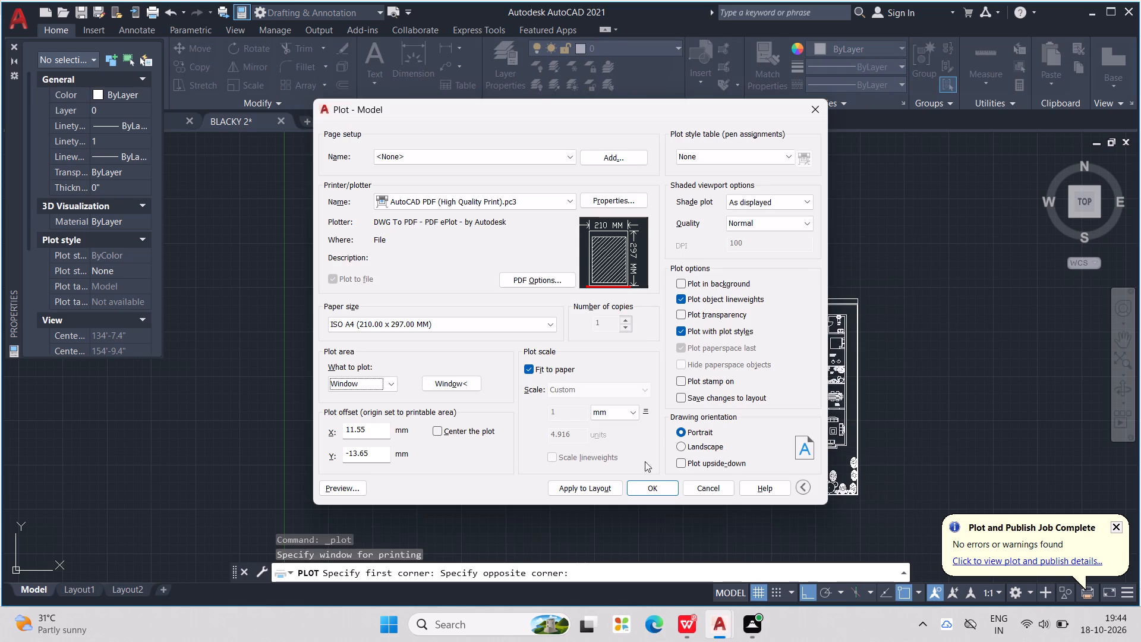
Run the plot and save it in Documents as BLACKY 2-Model.pdf.
{"action": "left_click", "coordinate": [635, 489]}
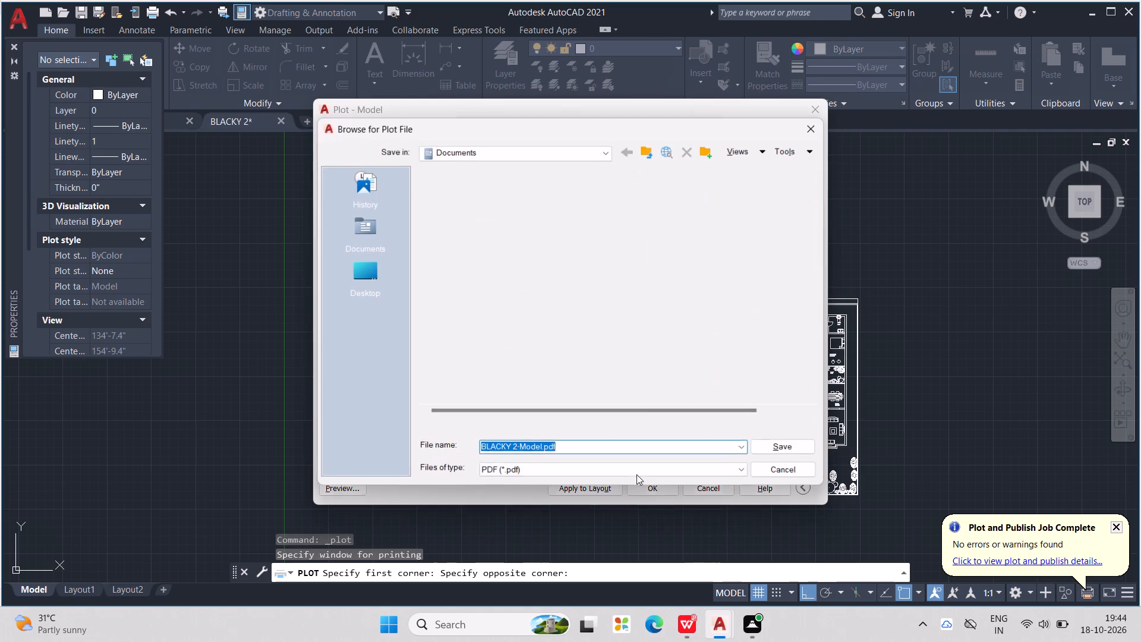
{"action": "left_click", "coordinate": [762, 448]}
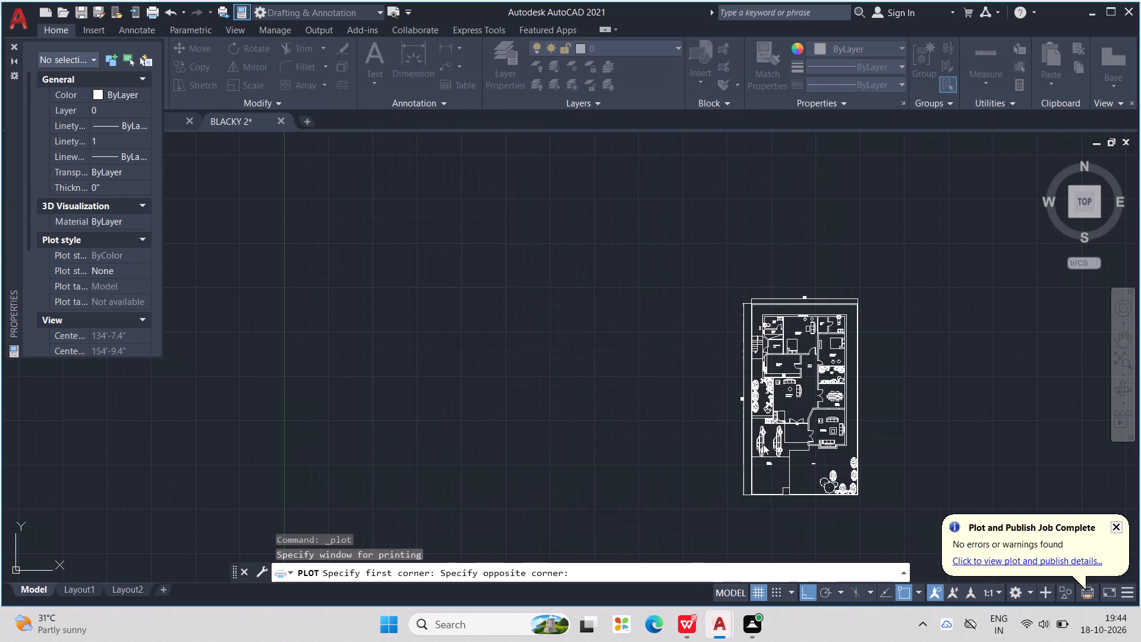
Look over the plotted floor plan in BLACKY 2-Model.pdf in WPS Office.
{"action": "scroll", "coordinate": [682, 379], "scroll_direction": "down", "scroll_amount": 3}
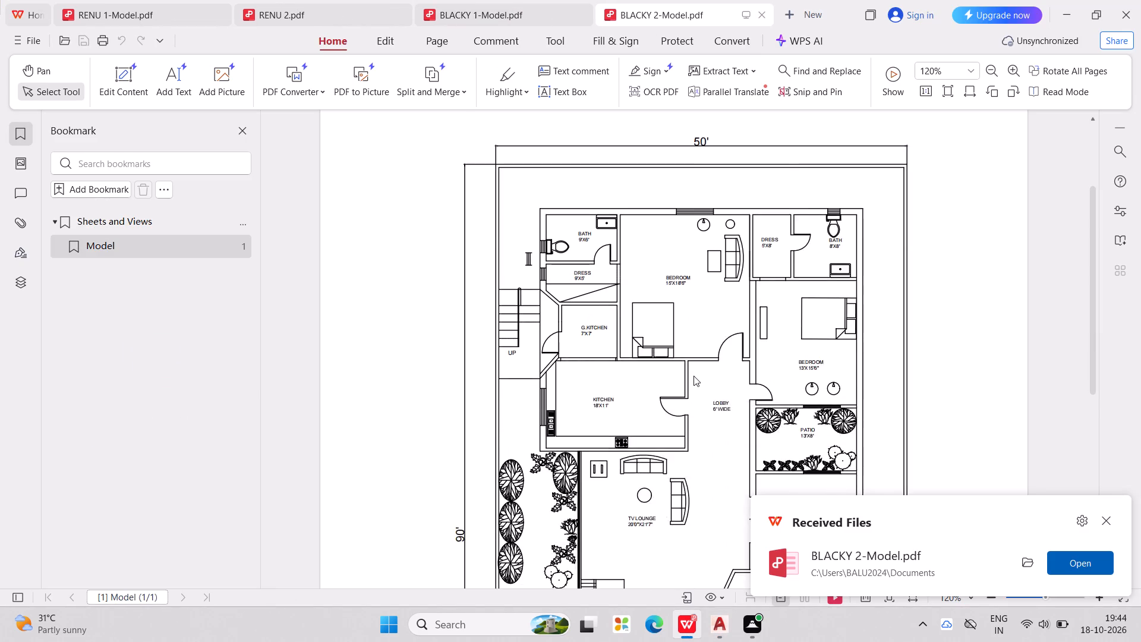
{"action": "scroll", "coordinate": [694, 376], "scroll_direction": "down", "scroll_amount": 2}
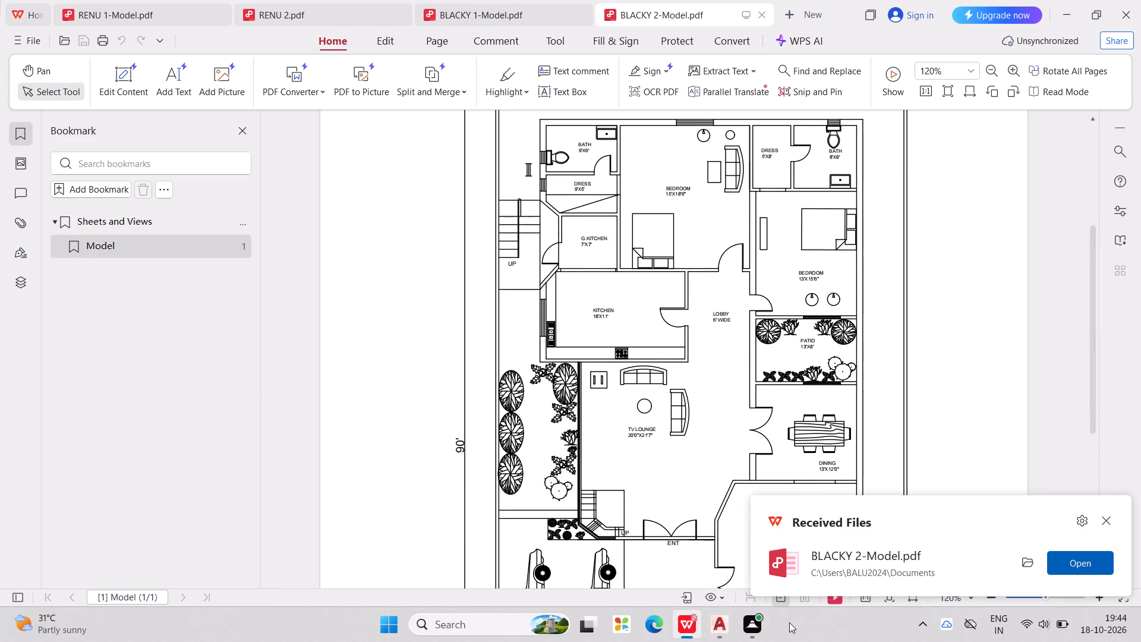